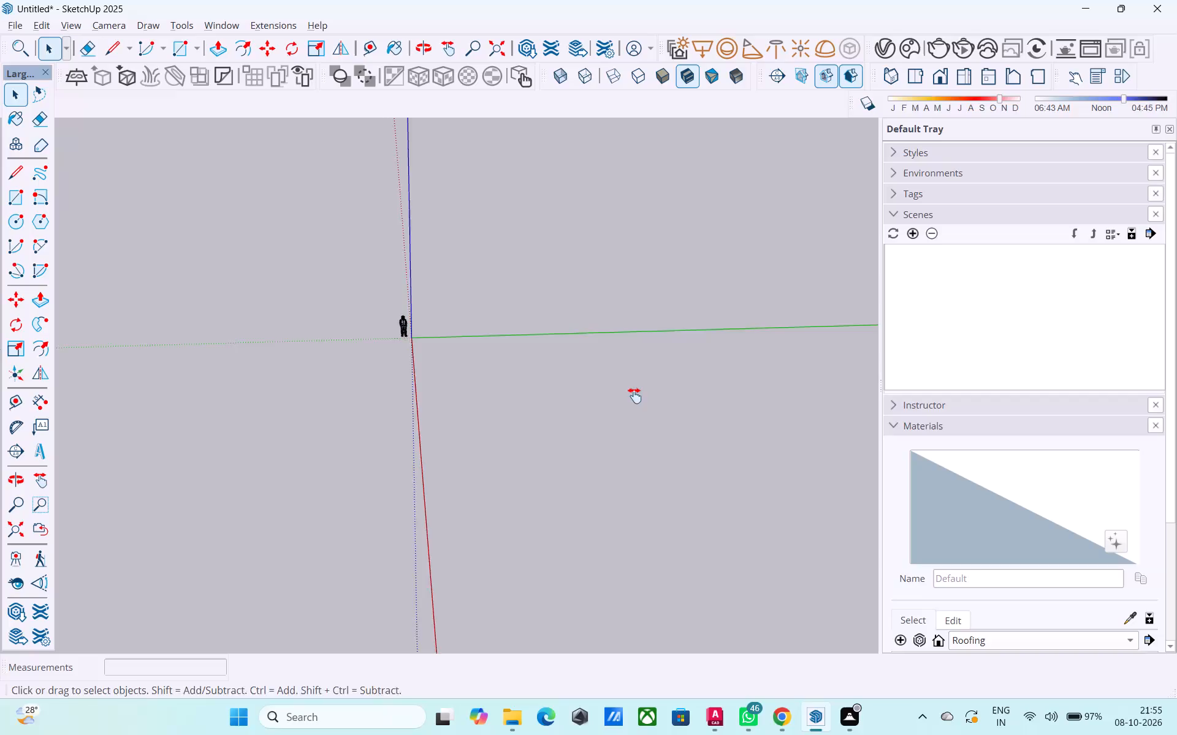
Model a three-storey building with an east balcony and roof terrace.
Draw a 60' by 40' rectangle on the ground plane, a short distance away from the origin.
{"action": "middle_click_drag", "start_coordinate": [634, 396], "coordinate": [493, 306], "text": "shift"}
{"action": "key", "text": "r"}
{"action": "key", "text": "space"}
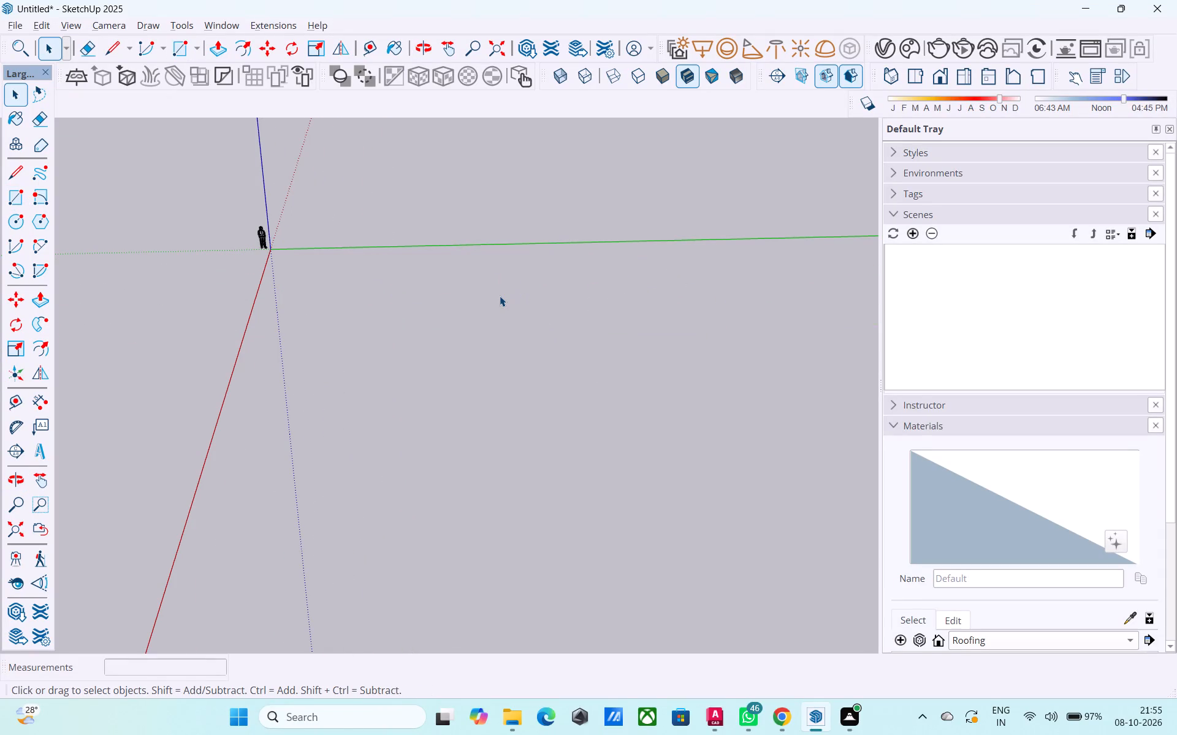
{"action": "key", "text": "r"}
{"action": "left_click", "coordinate": [449, 363]}
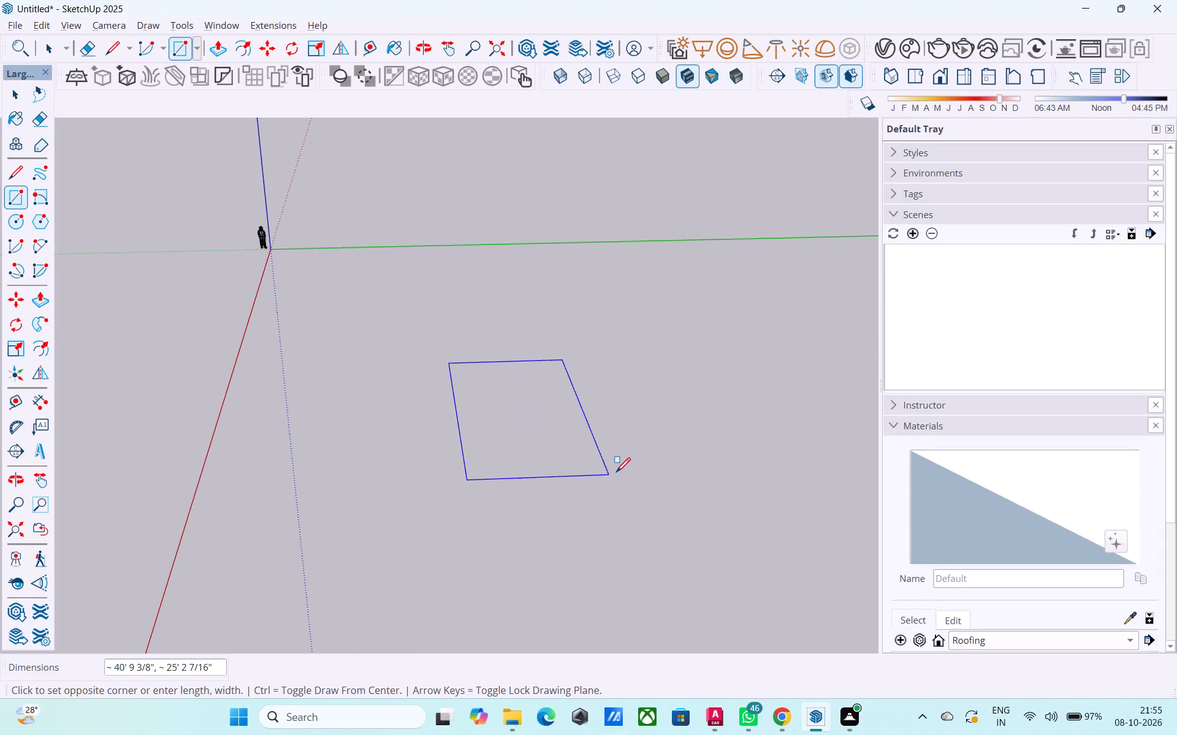
{"action": "middle_click_drag", "start_coordinate": [603, 533], "coordinate": [564, 510]}
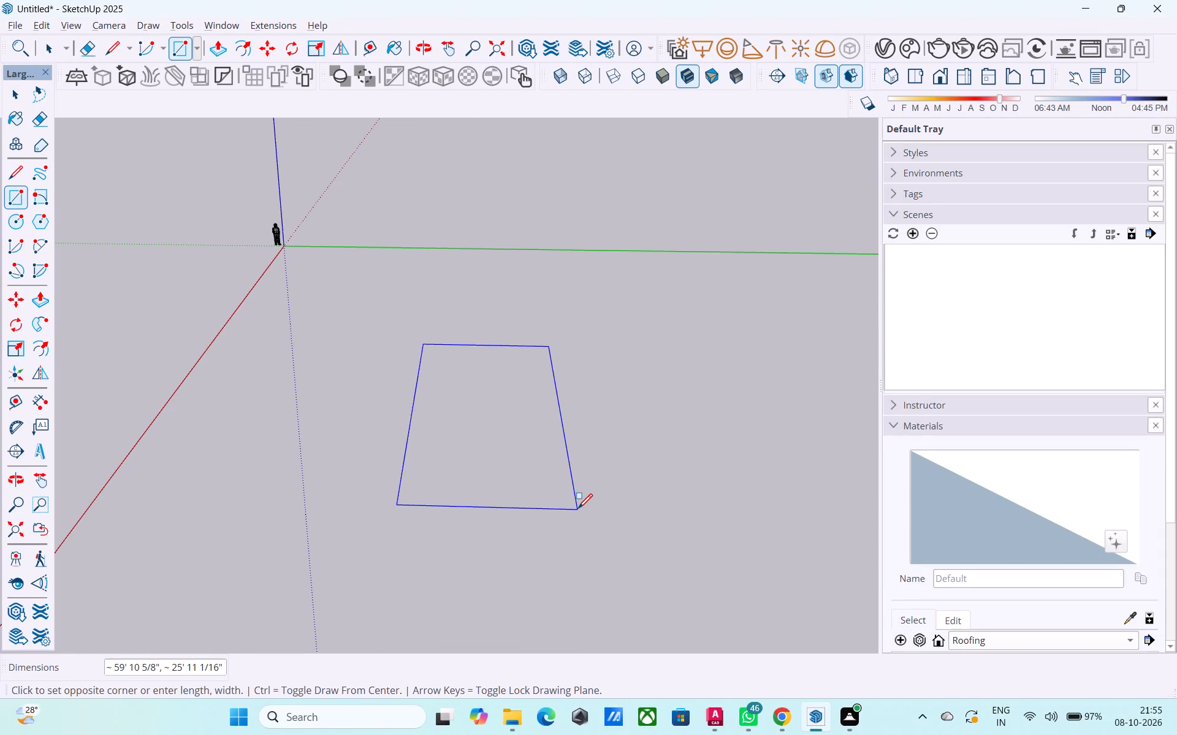
{"action": "type", "text": "60',40'"}
{"action": "key", "text": "Return"}
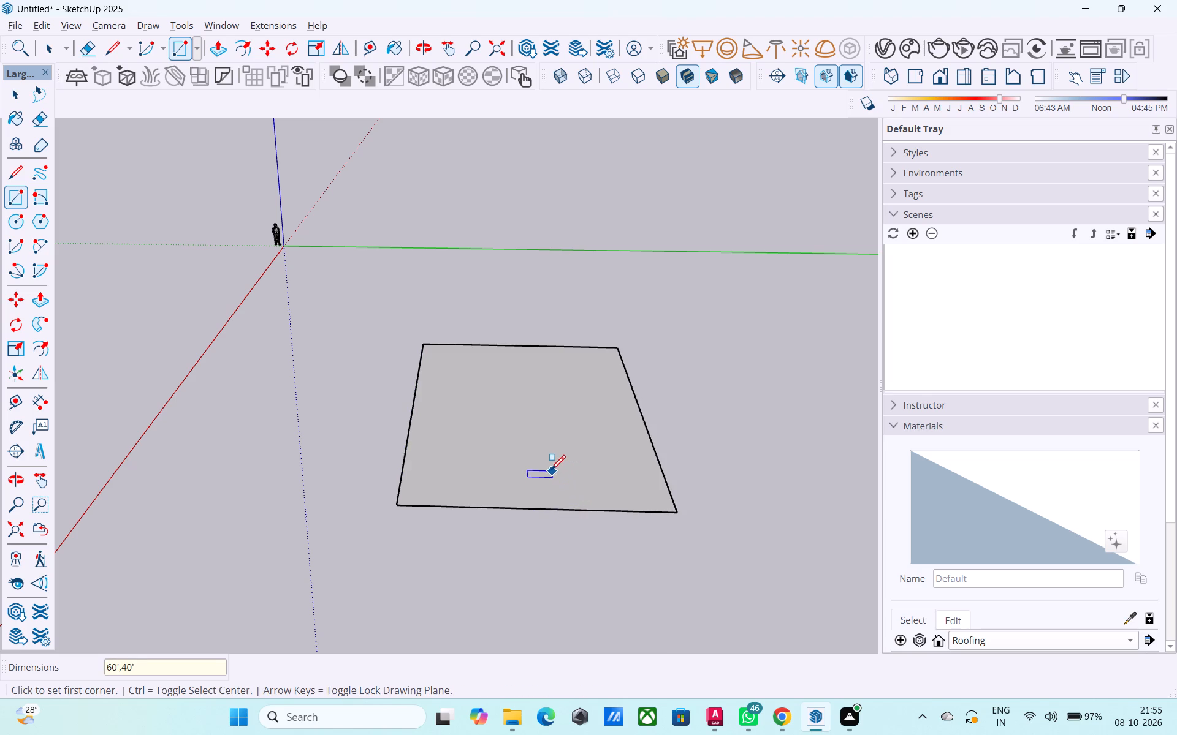
Make the rectangle's face and its four edges into a group.
{"action": "key", "text": "Escape"}
{"action": "key", "text": "space"}
{"action": "double_click", "coordinate": [554, 466]}
{"action": "right_click", "coordinate": [554, 465]}
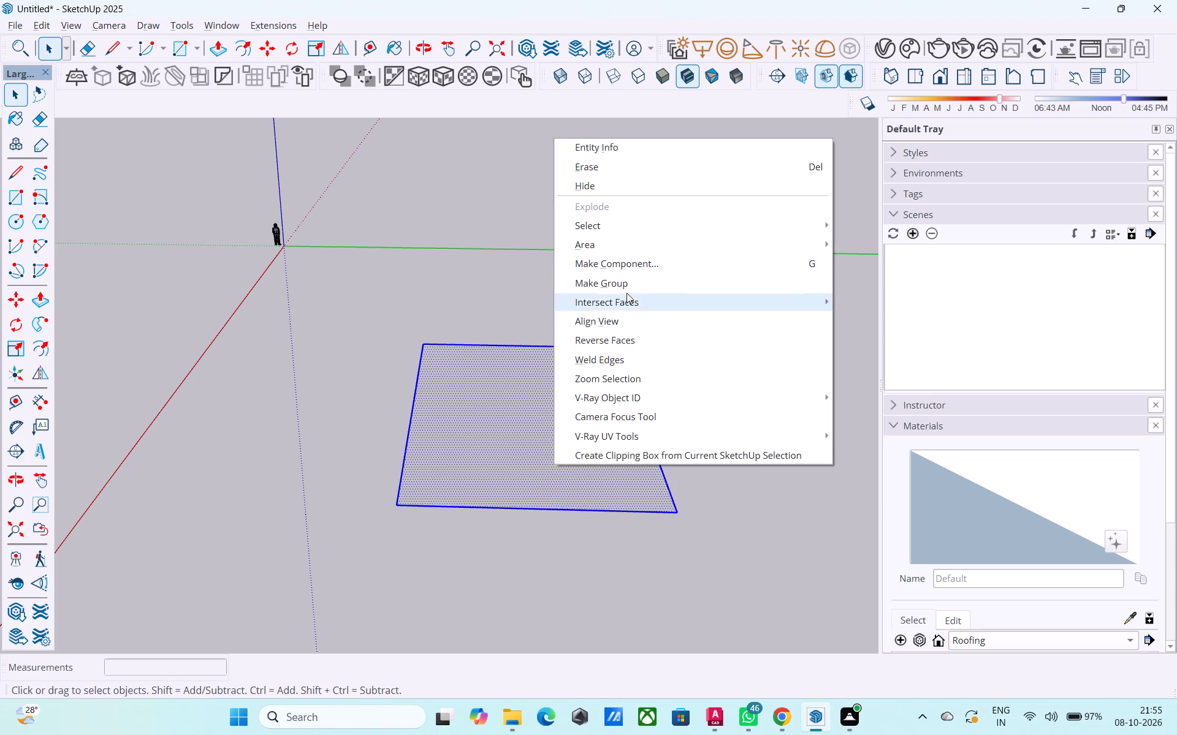
{"action": "left_click", "coordinate": [631, 276]}
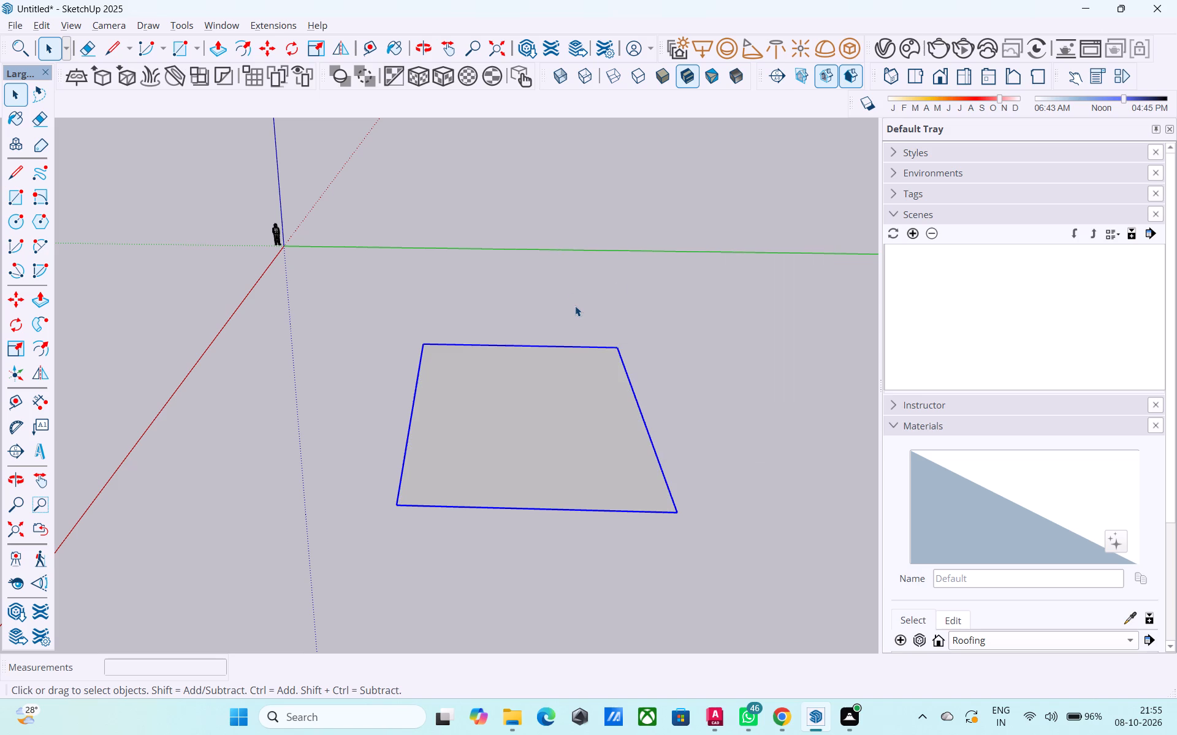
{"action": "right_click", "coordinate": [520, 461]}
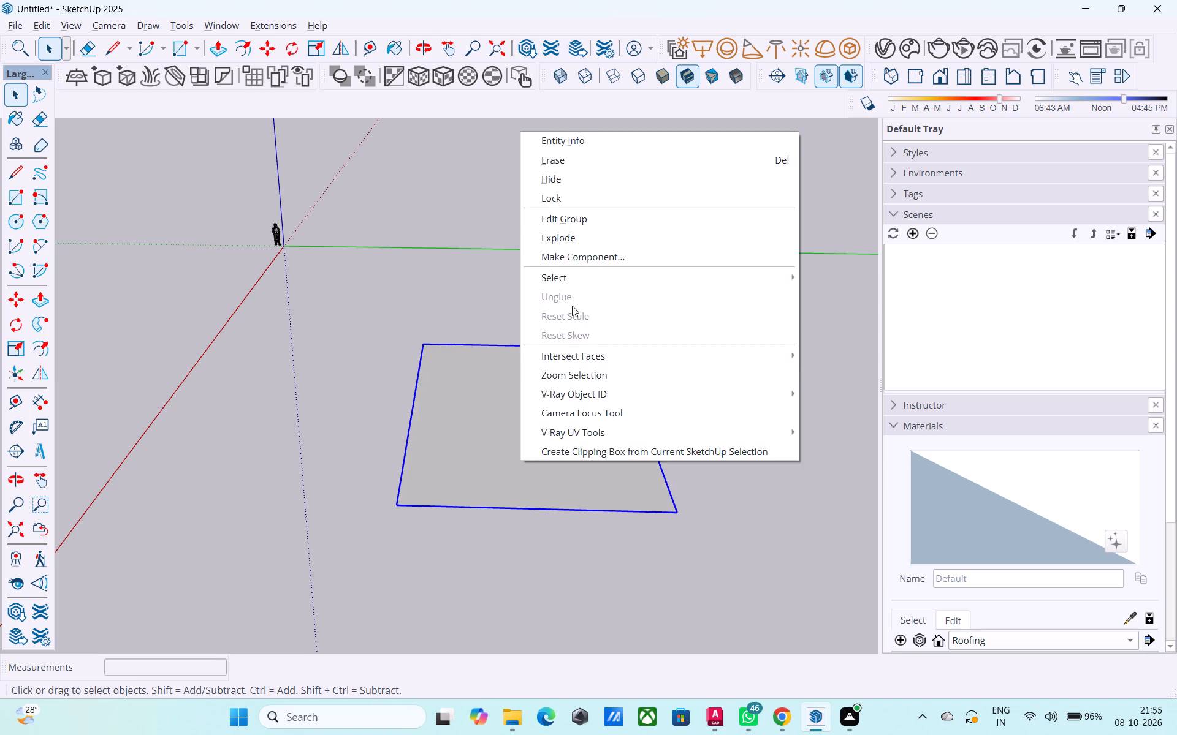
{"action": "left_click", "coordinate": [437, 361]}
Open the rectangle group for editing and extrude its face 2" upward into a thin slab.
{"action": "double_click", "coordinate": [493, 414]}
{"action": "left_click", "coordinate": [493, 433]}
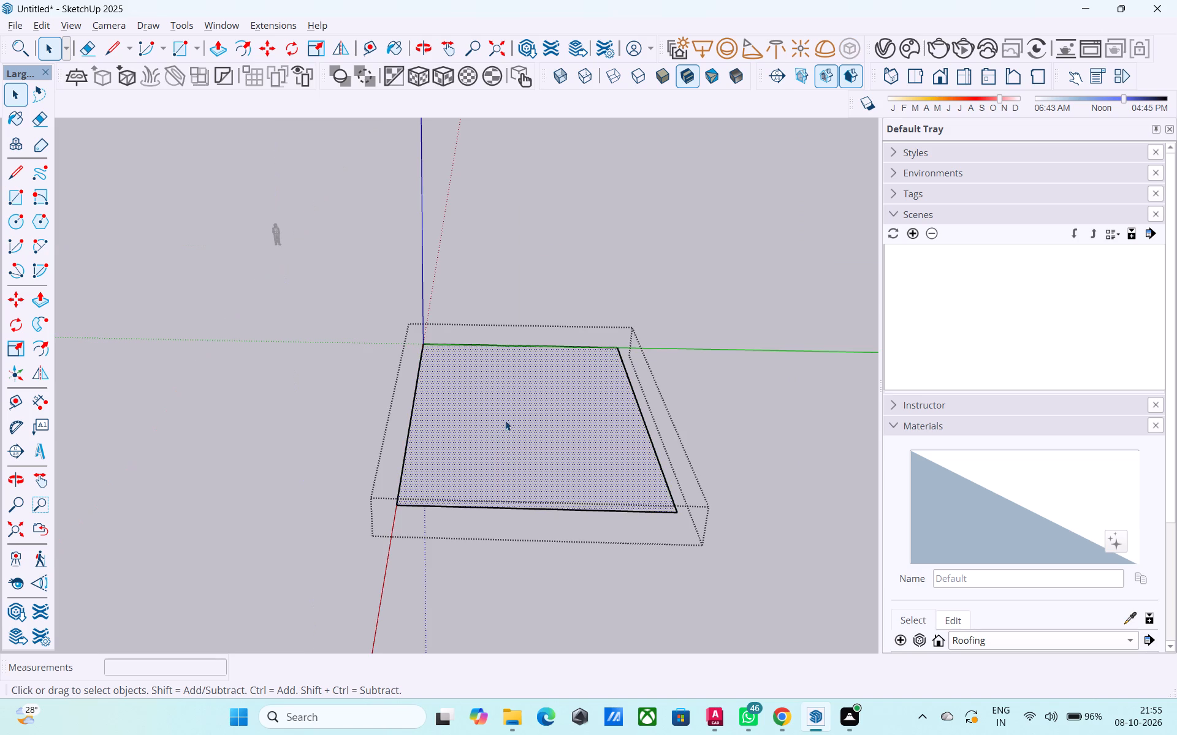
{"action": "key", "text": "p"}
{"action": "left_click", "coordinate": [508, 412]}
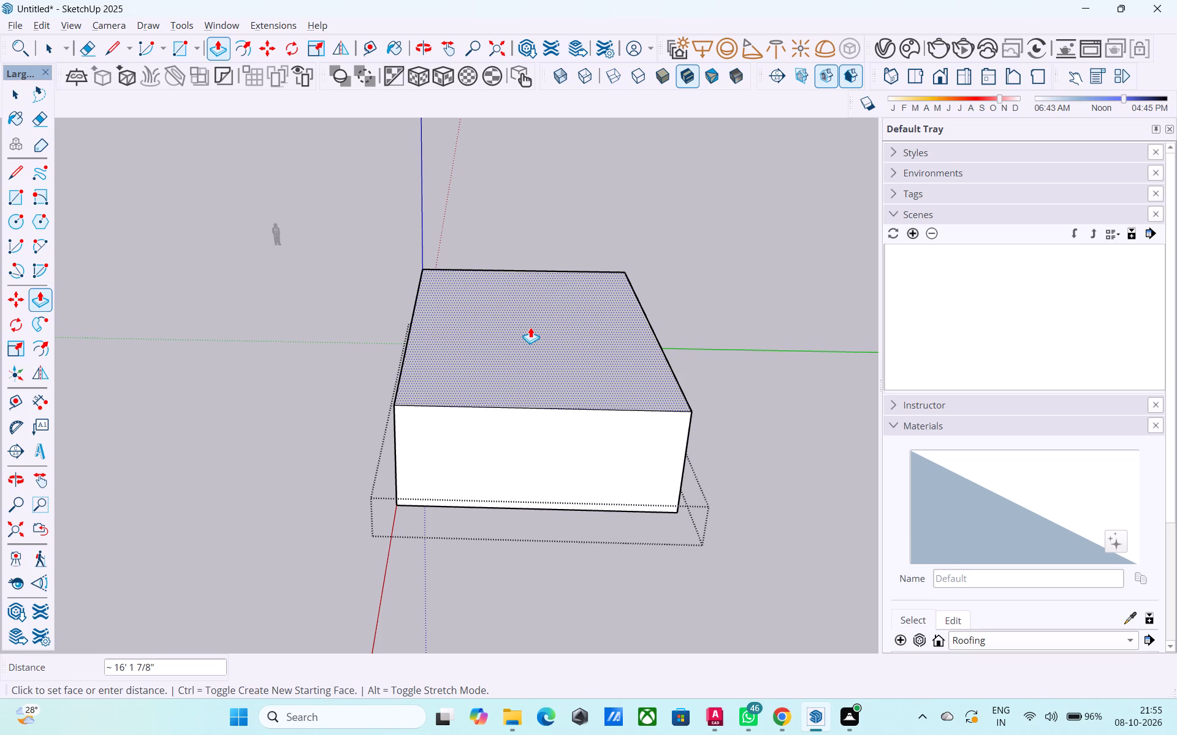
{"action": "type", "text": "2\""}
{"action": "key", "text": "Return"}
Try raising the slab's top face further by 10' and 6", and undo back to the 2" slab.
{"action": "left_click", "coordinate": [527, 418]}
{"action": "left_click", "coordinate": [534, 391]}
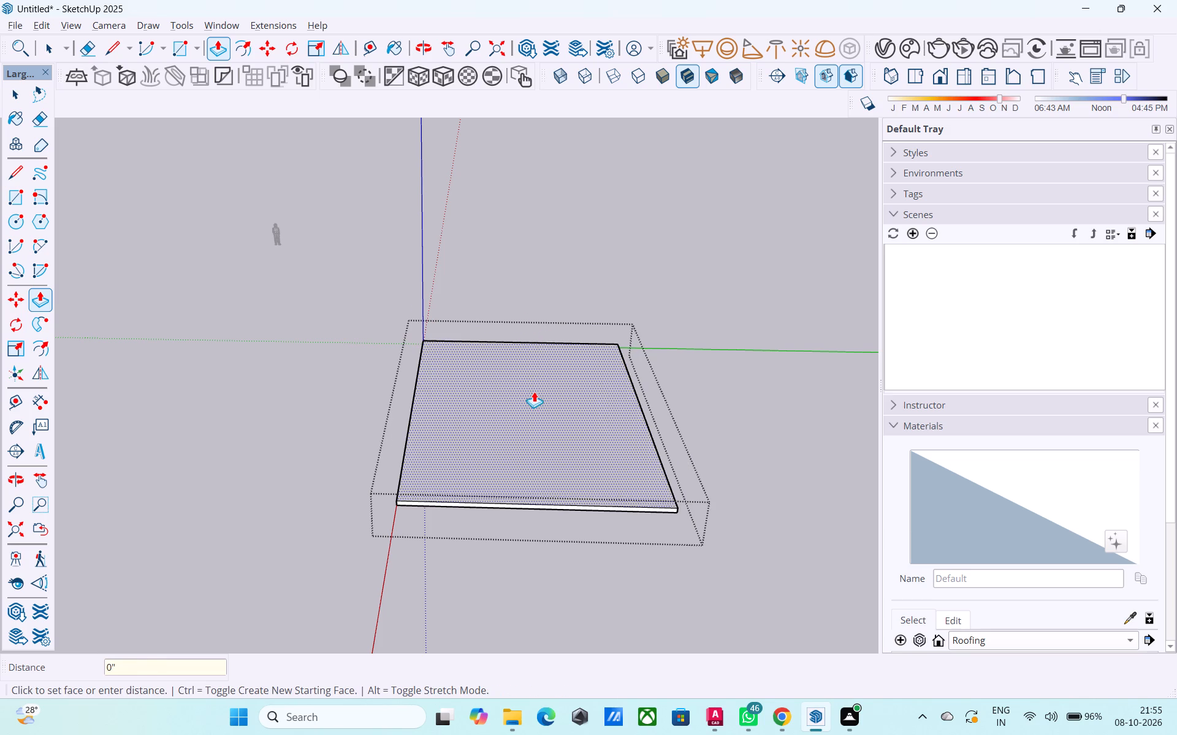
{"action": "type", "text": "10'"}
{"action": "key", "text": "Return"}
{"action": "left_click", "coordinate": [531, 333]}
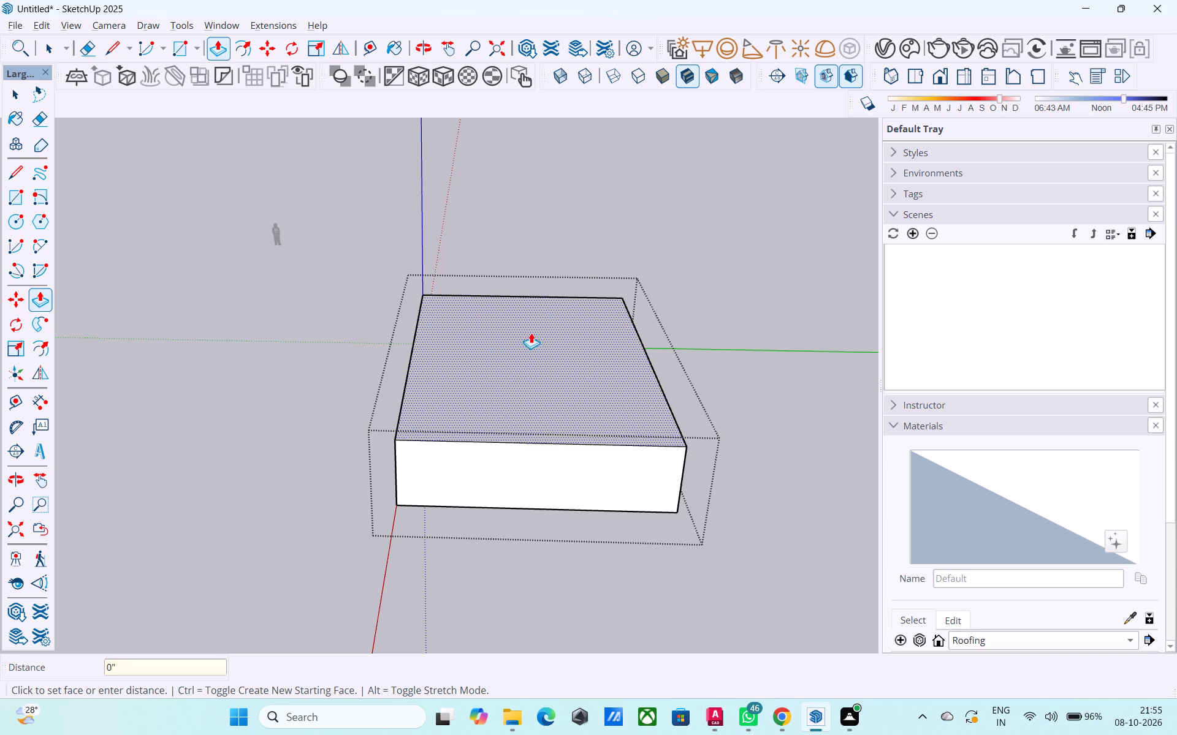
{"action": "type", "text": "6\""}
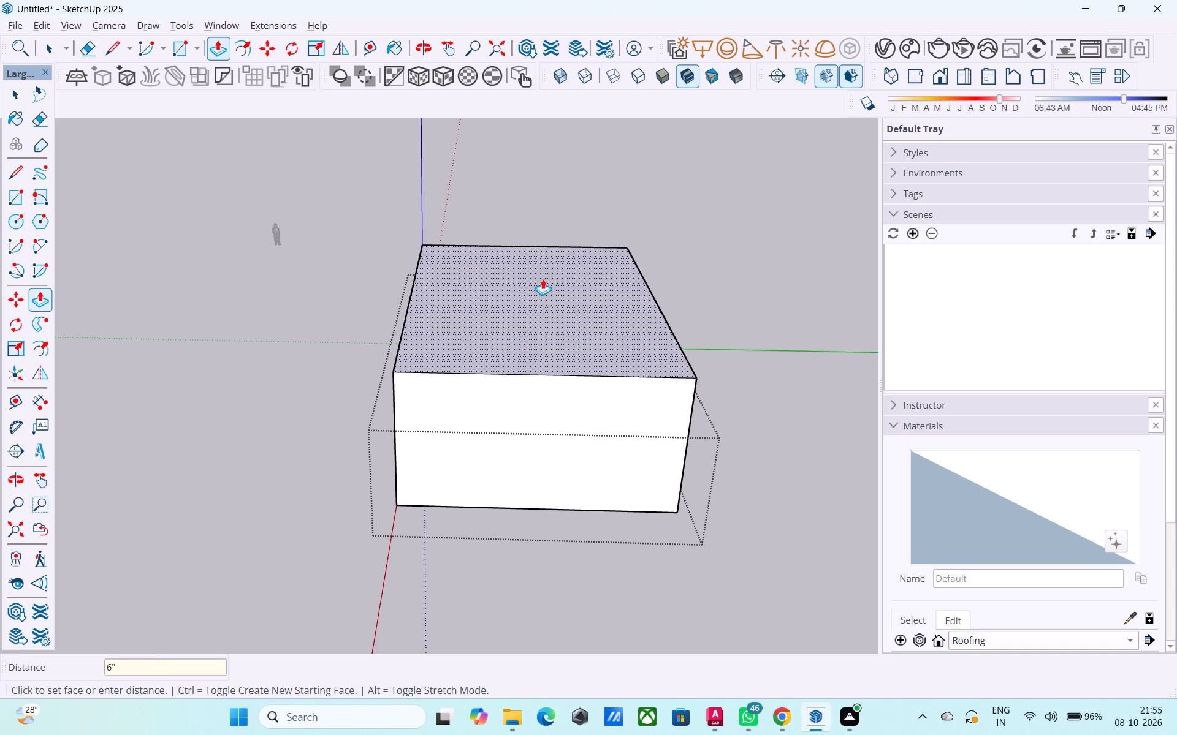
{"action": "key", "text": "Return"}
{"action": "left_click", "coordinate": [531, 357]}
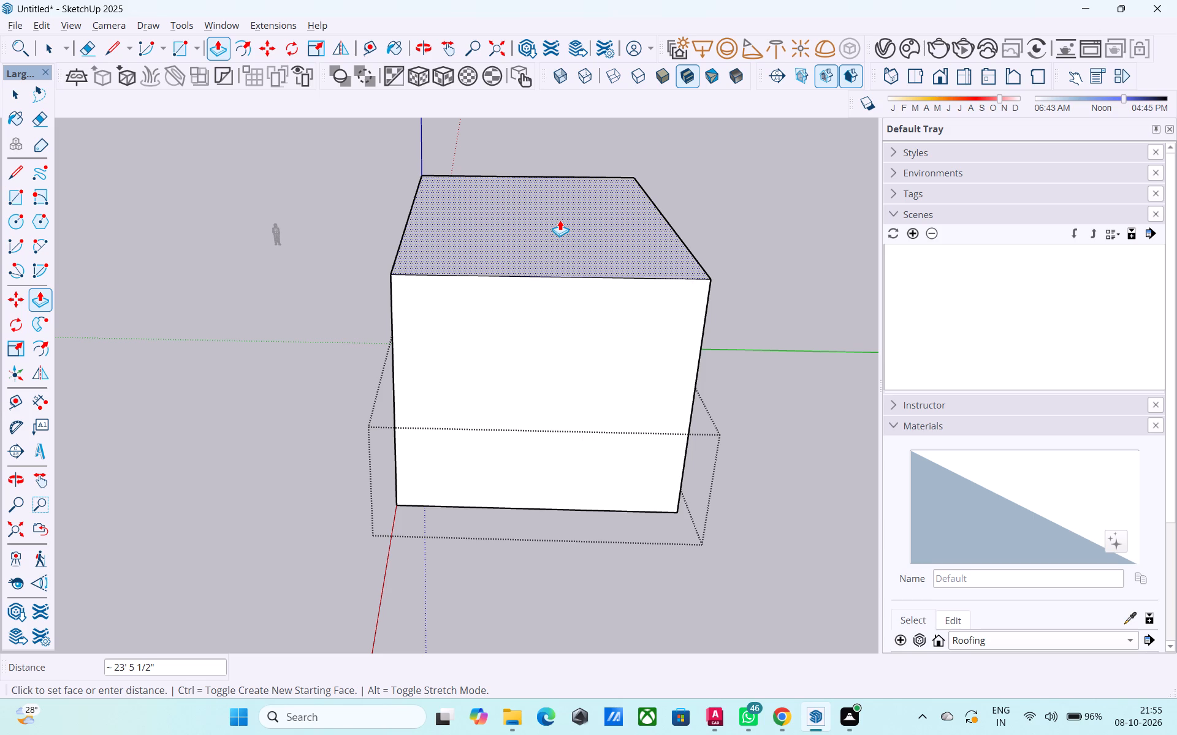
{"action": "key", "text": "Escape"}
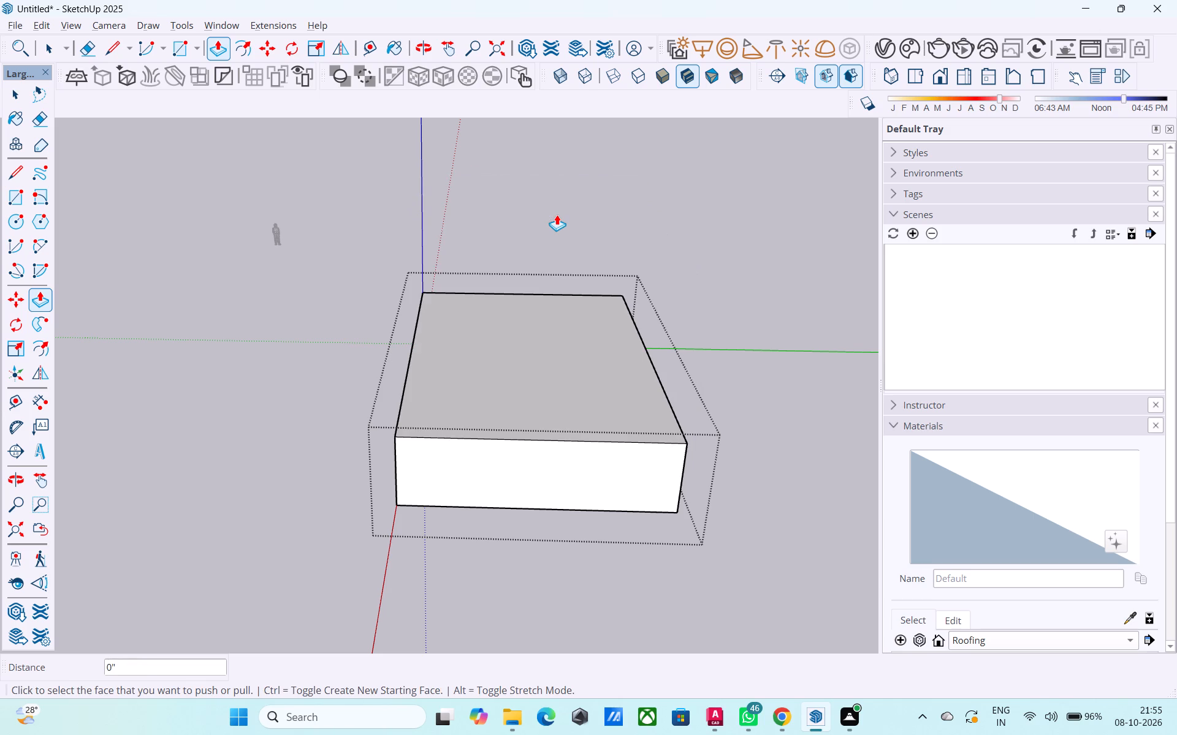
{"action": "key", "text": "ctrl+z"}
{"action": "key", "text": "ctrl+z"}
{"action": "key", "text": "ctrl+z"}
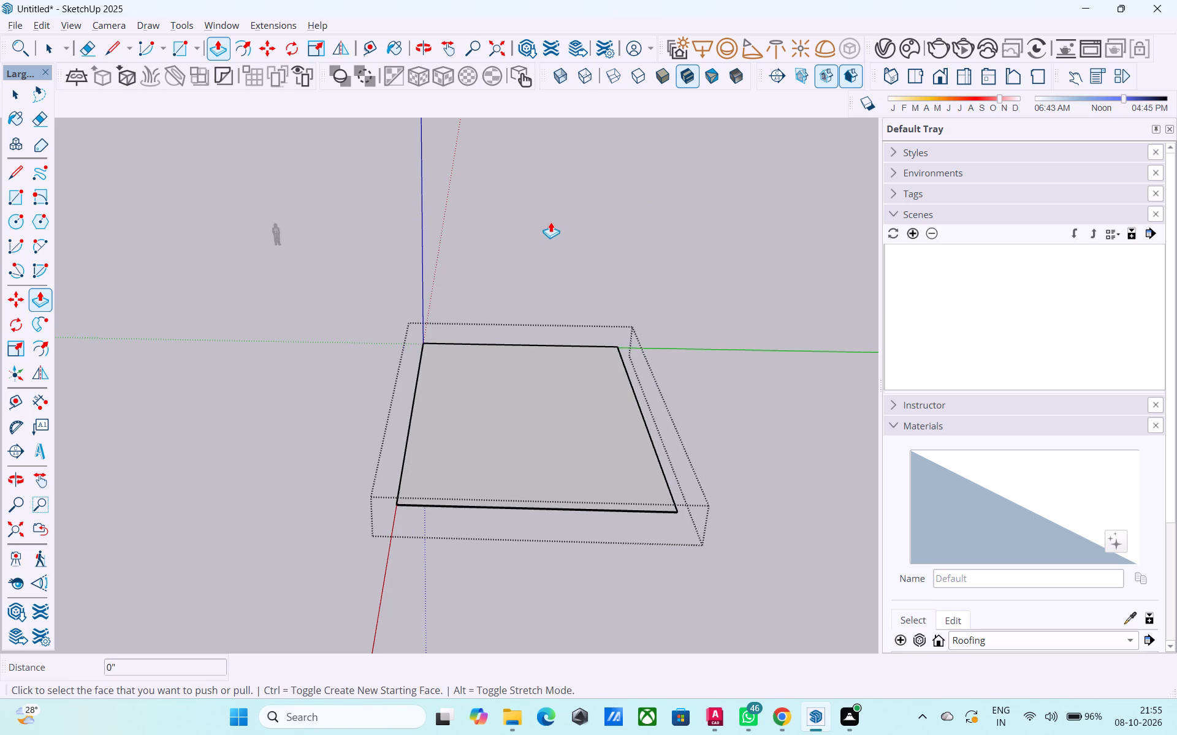
Offset the slab's top face outline 9" inward to outline the outer walls, and leave the group.
{"action": "middle_click_drag", "start_coordinate": [536, 274], "coordinate": [523, 390]}
{"action": "key", "text": "Escape"}
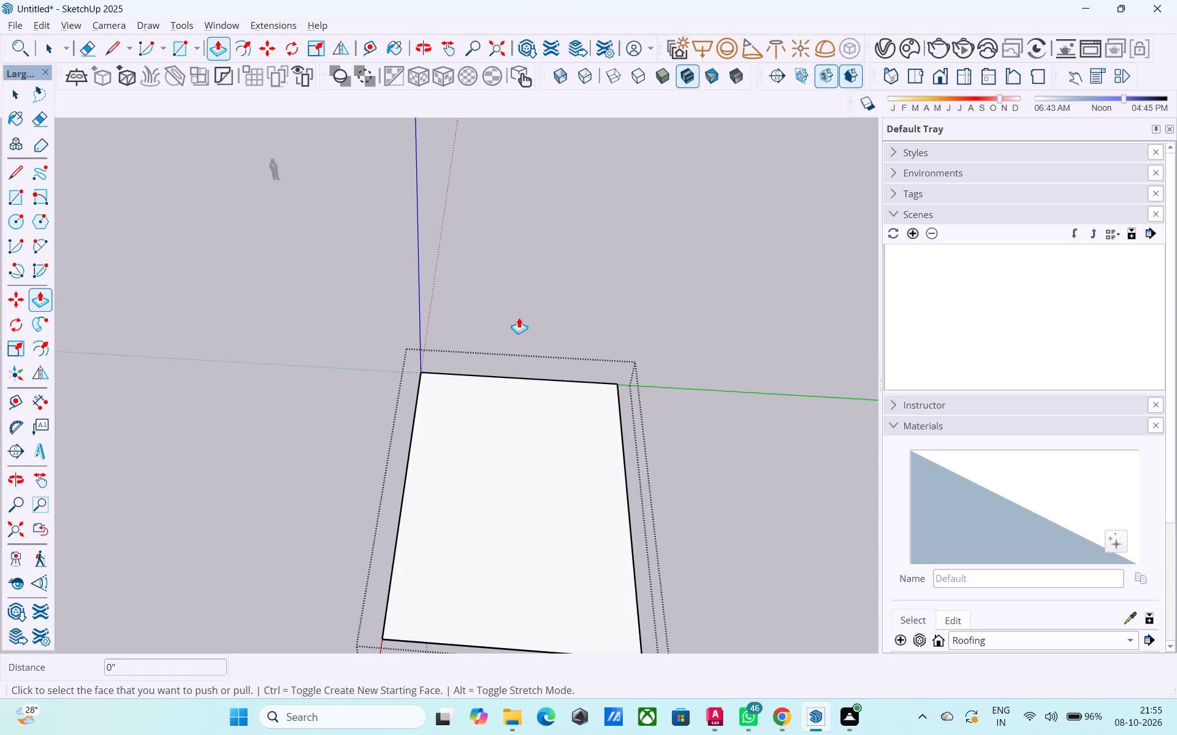
{"action": "key", "text": "space"}
{"action": "left_click", "coordinate": [519, 317]}
{"action": "scroll", "coordinate": [535, 407], "scroll_direction": "down", "scroll_amount": 2}
{"action": "middle_click_drag", "start_coordinate": [538, 426], "coordinate": [552, 504]}
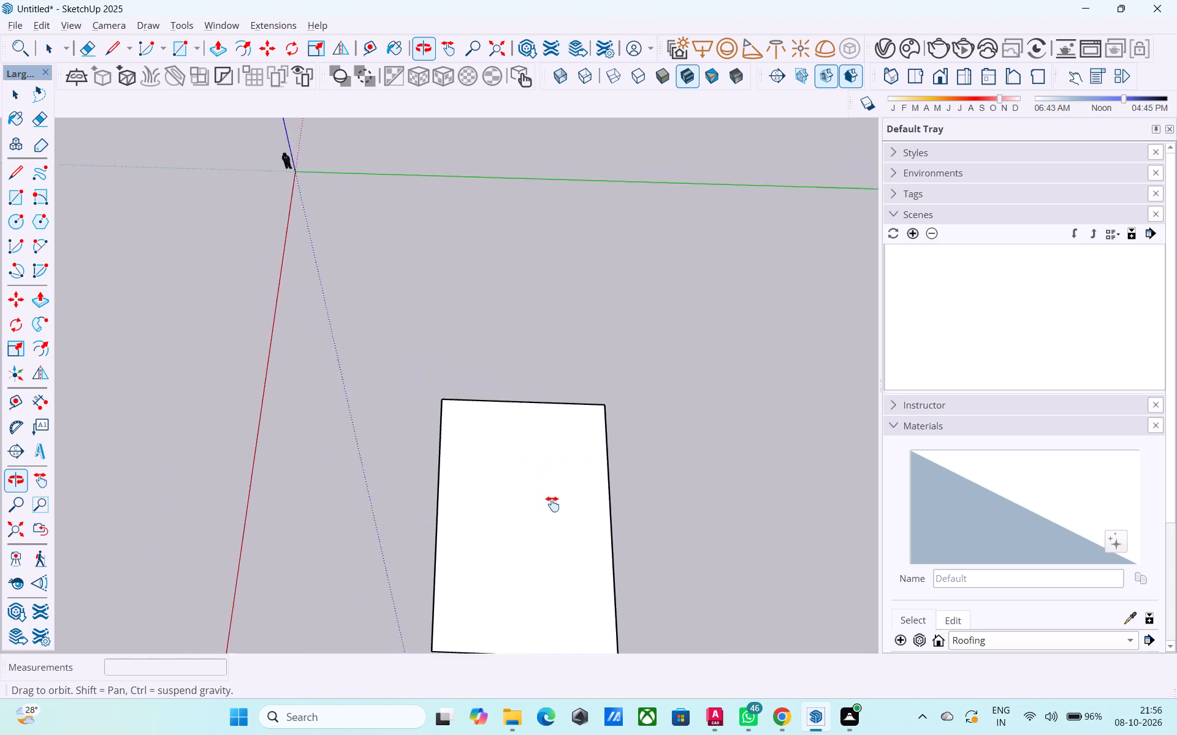
{"action": "middle_click_drag", "start_coordinate": [552, 504], "coordinate": [552, 382]}
{"action": "middle_click_drag", "start_coordinate": [550, 398], "coordinate": [549, 437]}
{"action": "key", "text": "f"}
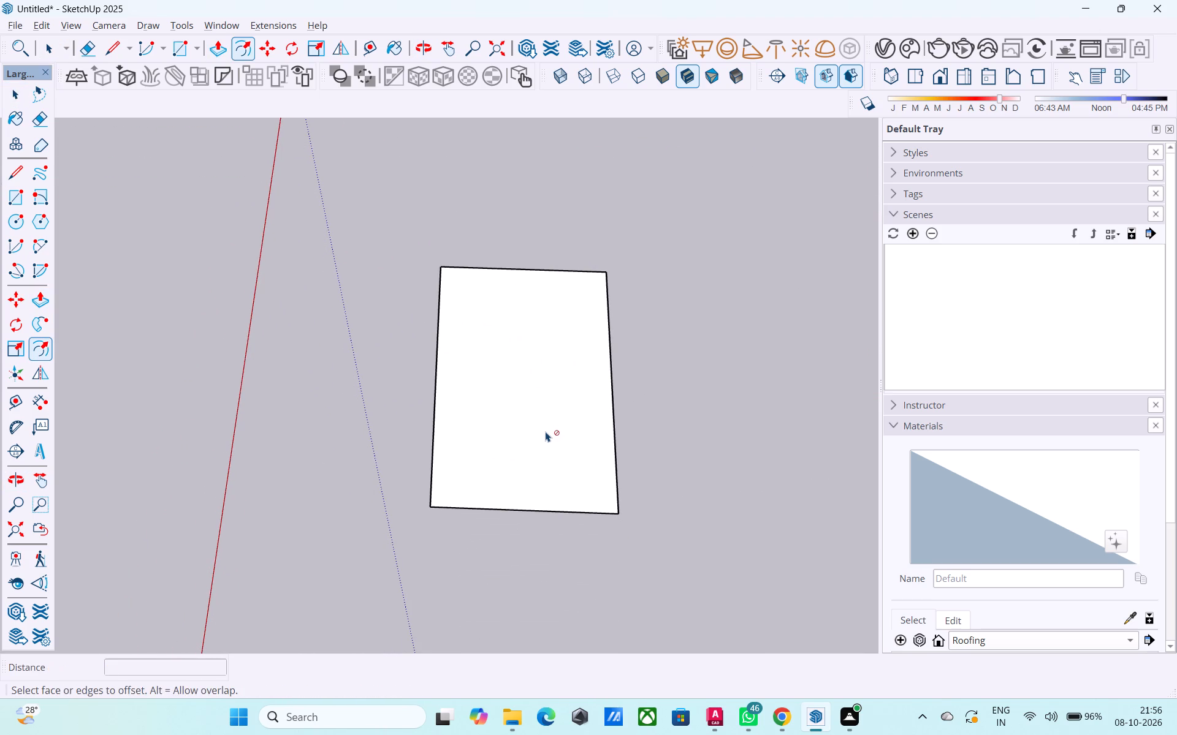
{"action": "key", "text": "space"}
{"action": "double_click", "coordinate": [546, 431]}
{"action": "key", "text": "f"}
{"action": "left_click", "coordinate": [546, 430]}
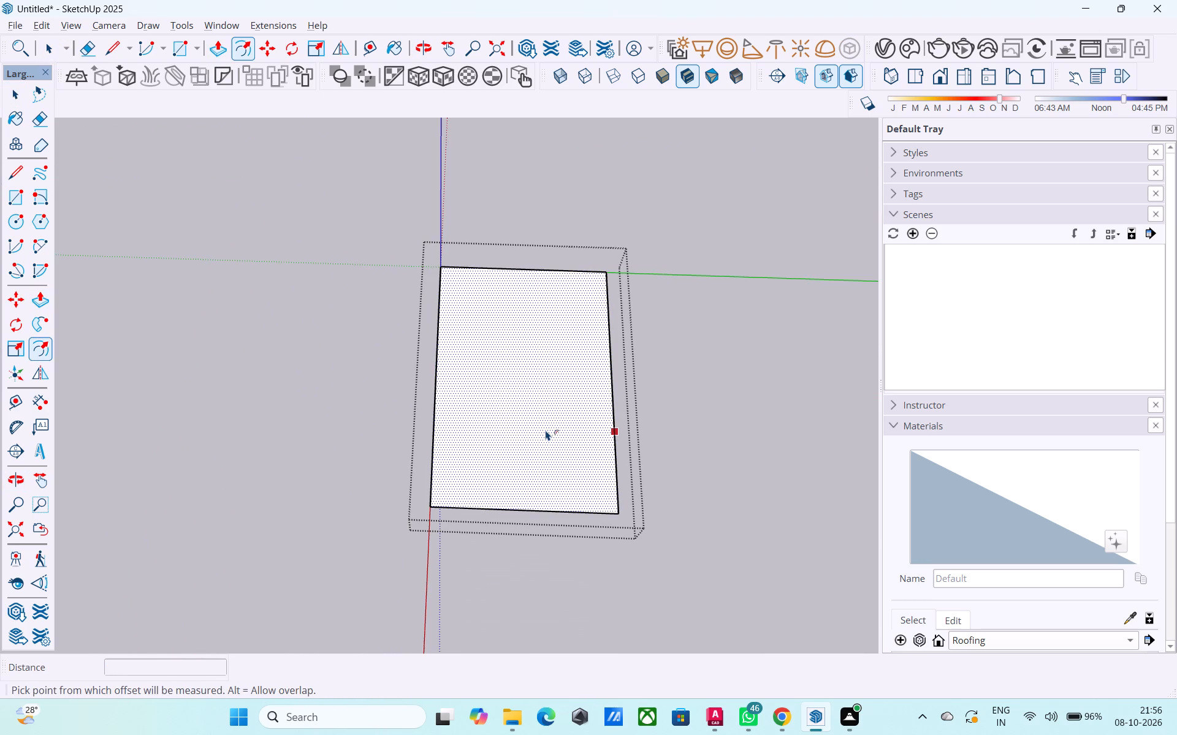
{"action": "type", "text": "9\""}
{"action": "key", "text": "Return"}
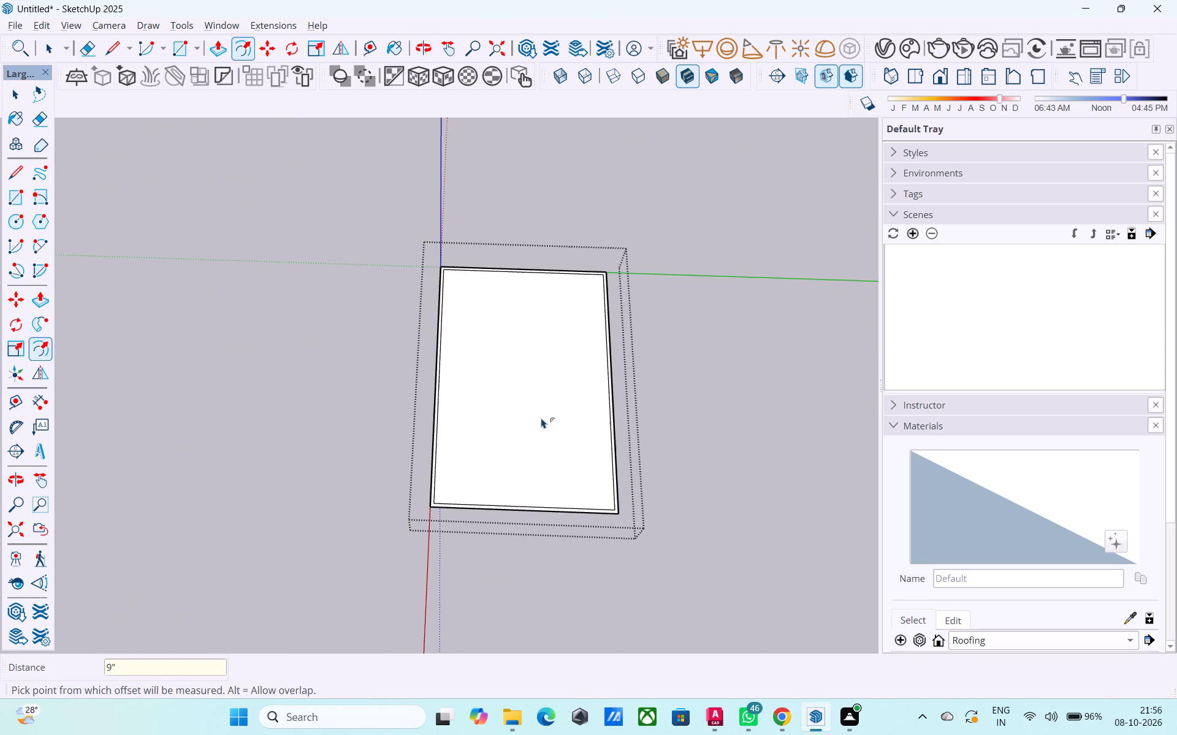
{"action": "key", "text": "space"}
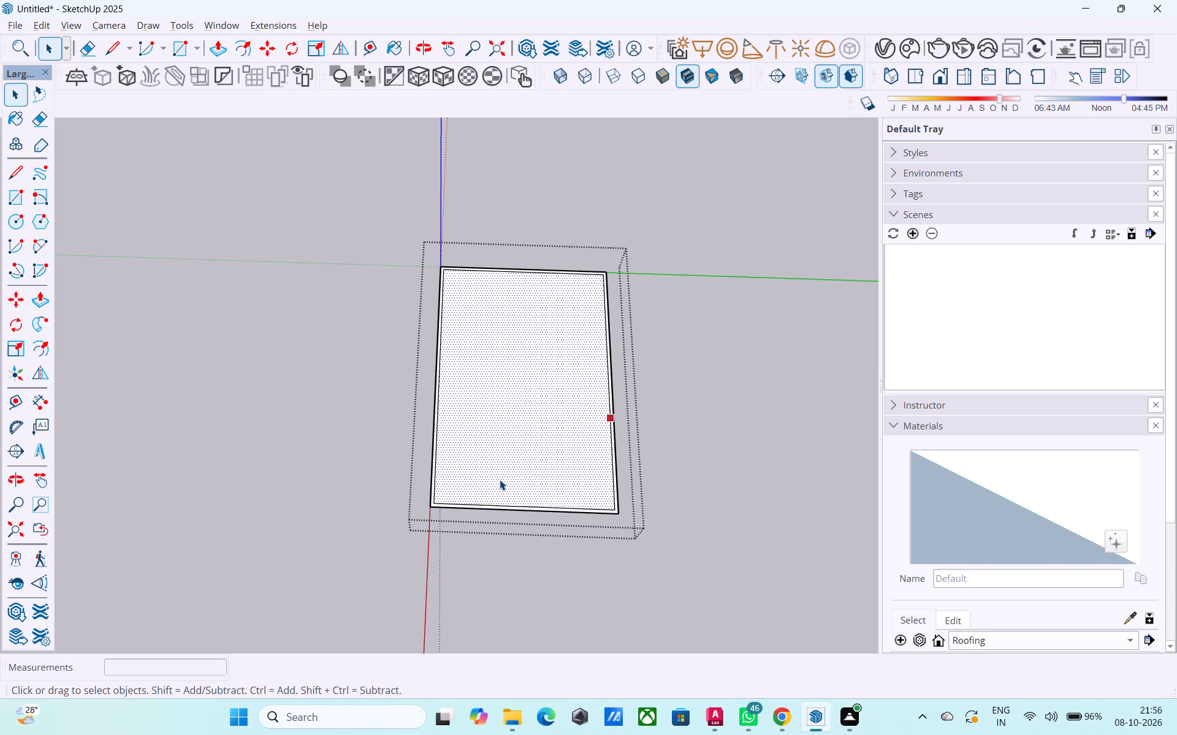
{"action": "key", "text": "space"}
{"action": "key", "text": "space"}
{"action": "key", "text": "space"}
{"action": "key", "text": "Escape"}
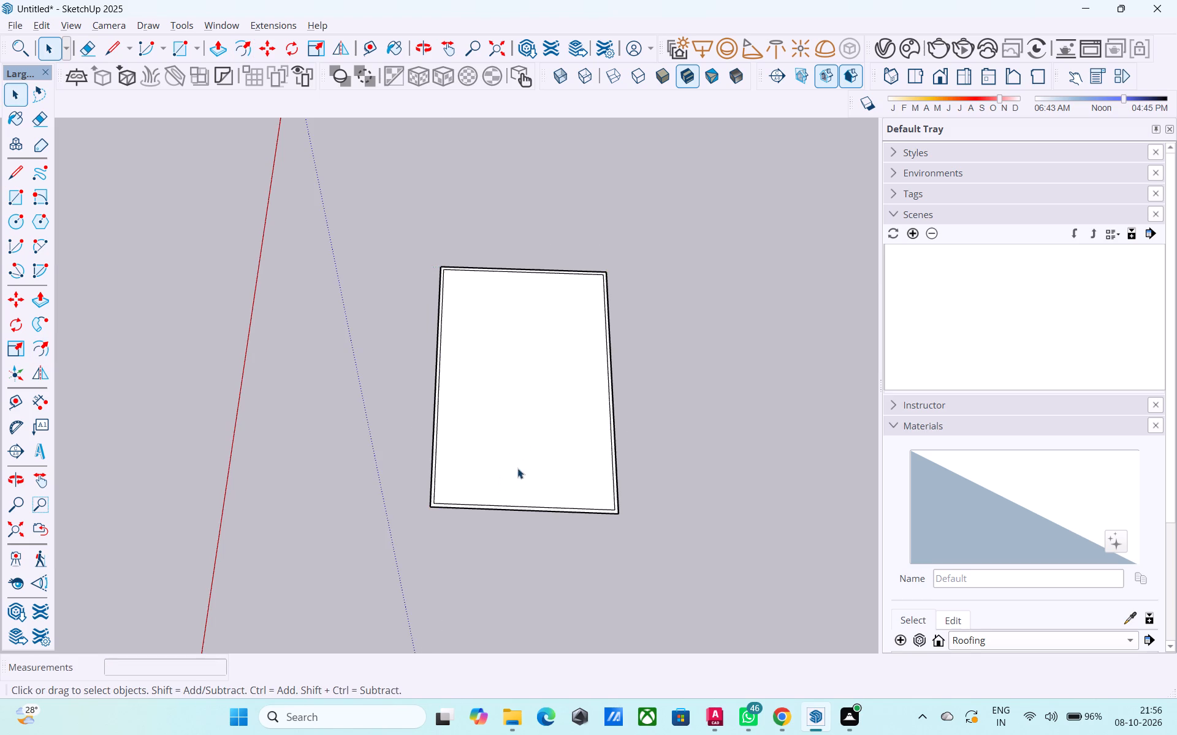
Inside the slab group, draw a line about 38' 6" long joining the midpoints of the inner outline's two long edges.
{"action": "middle_click_drag", "start_coordinate": [517, 468], "coordinate": [522, 397]}
{"action": "double_click", "coordinate": [514, 427]}
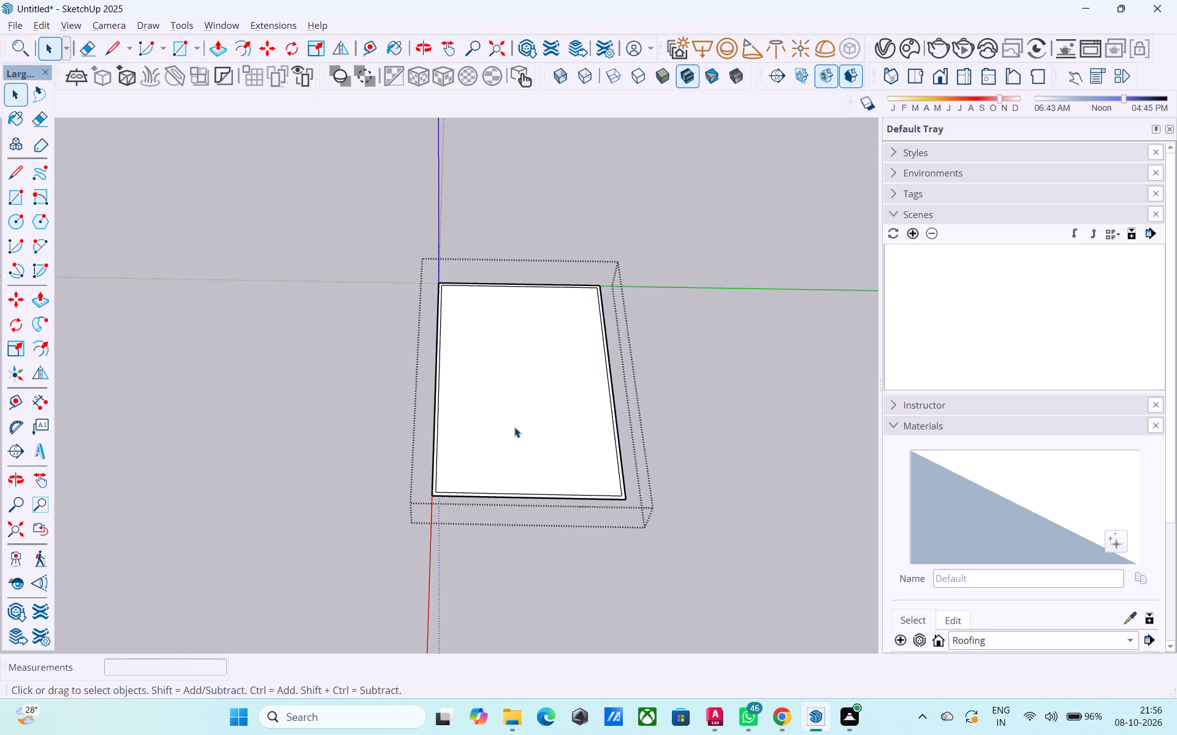
{"action": "middle_click_drag", "start_coordinate": [514, 448], "coordinate": [513, 492]}
{"action": "scroll", "coordinate": [513, 492], "scroll_direction": "up", "scroll_amount": 1}
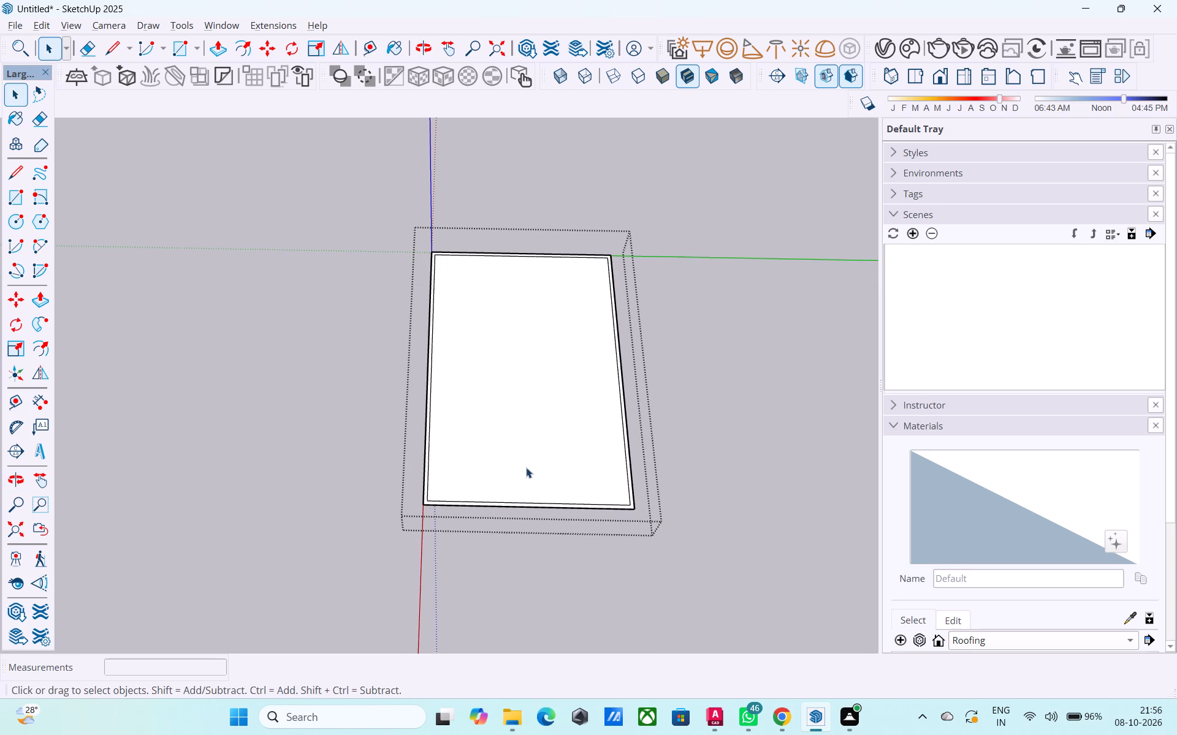
{"action": "type", "text": "L"}
{"action": "key", "text": "space"}
{"action": "key", "text": "l"}
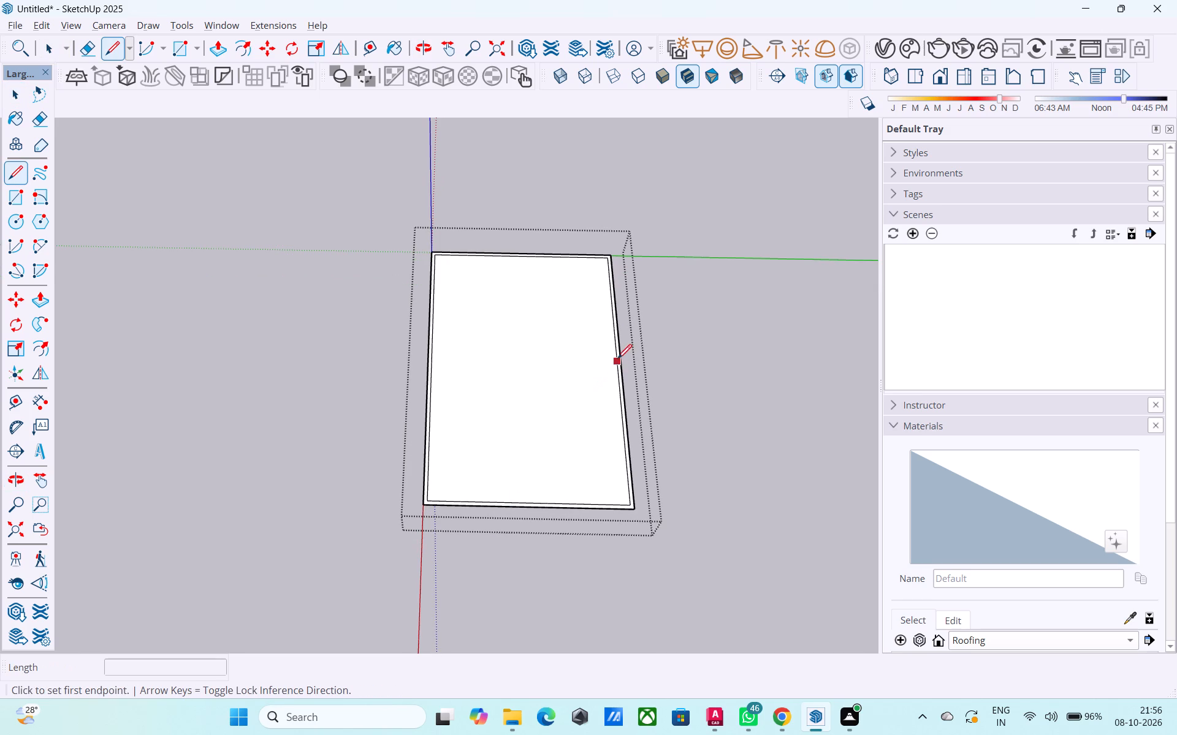
{"action": "scroll", "coordinate": [615, 373], "scroll_direction": "up", "scroll_amount": 2}
{"action": "left_click", "coordinate": [618, 375]}
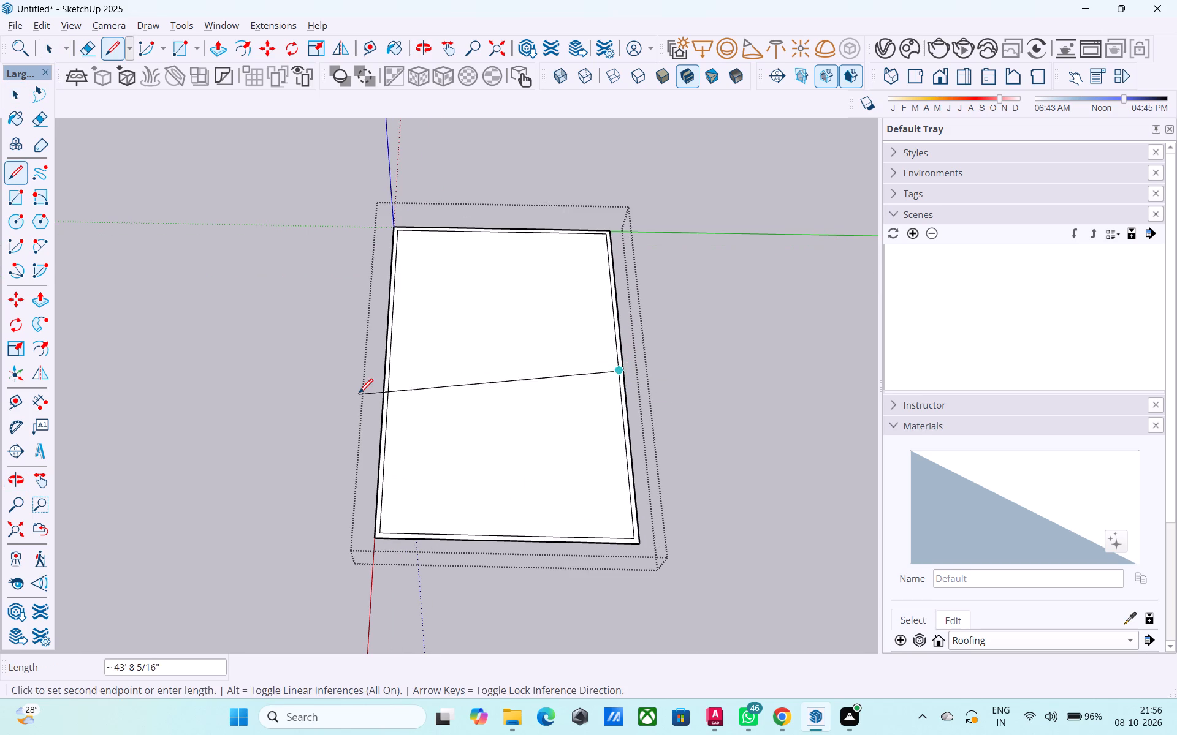
{"action": "left_click", "coordinate": [390, 362]}
{"action": "key", "text": "Escape"}
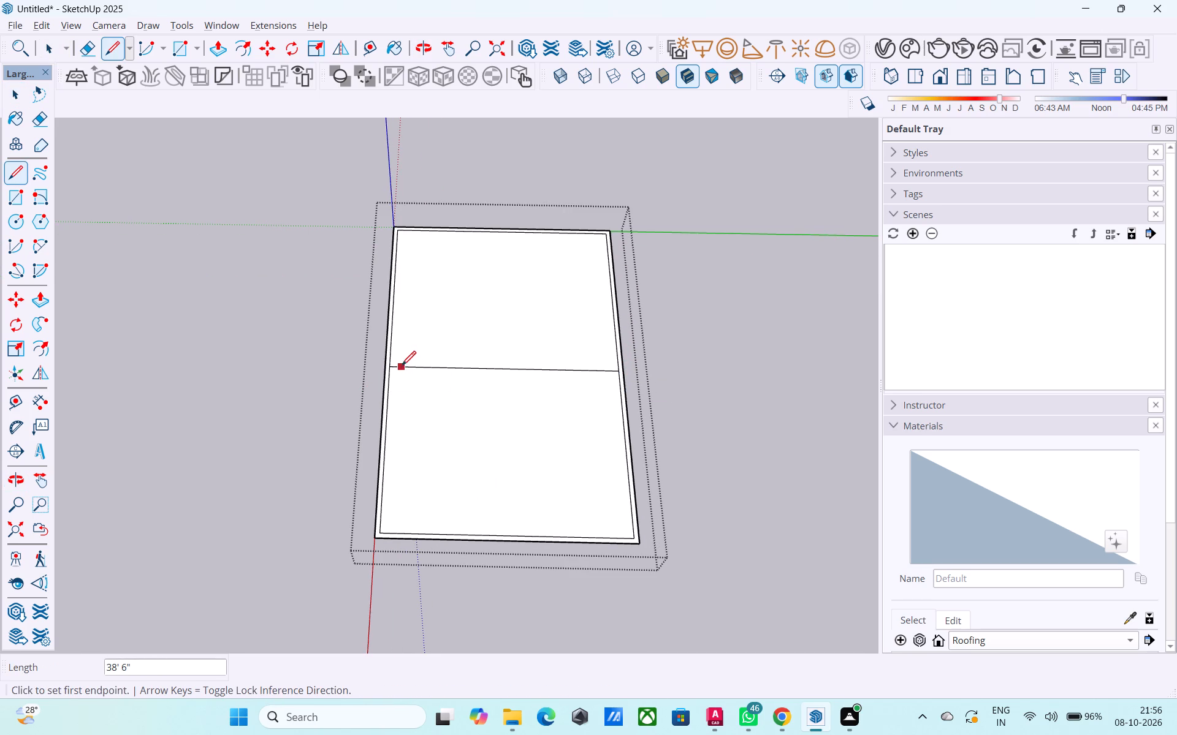
Copy the dividing line 6" along the red axis, away from the origin, to outline a partition wall.
{"action": "key", "text": "m"}
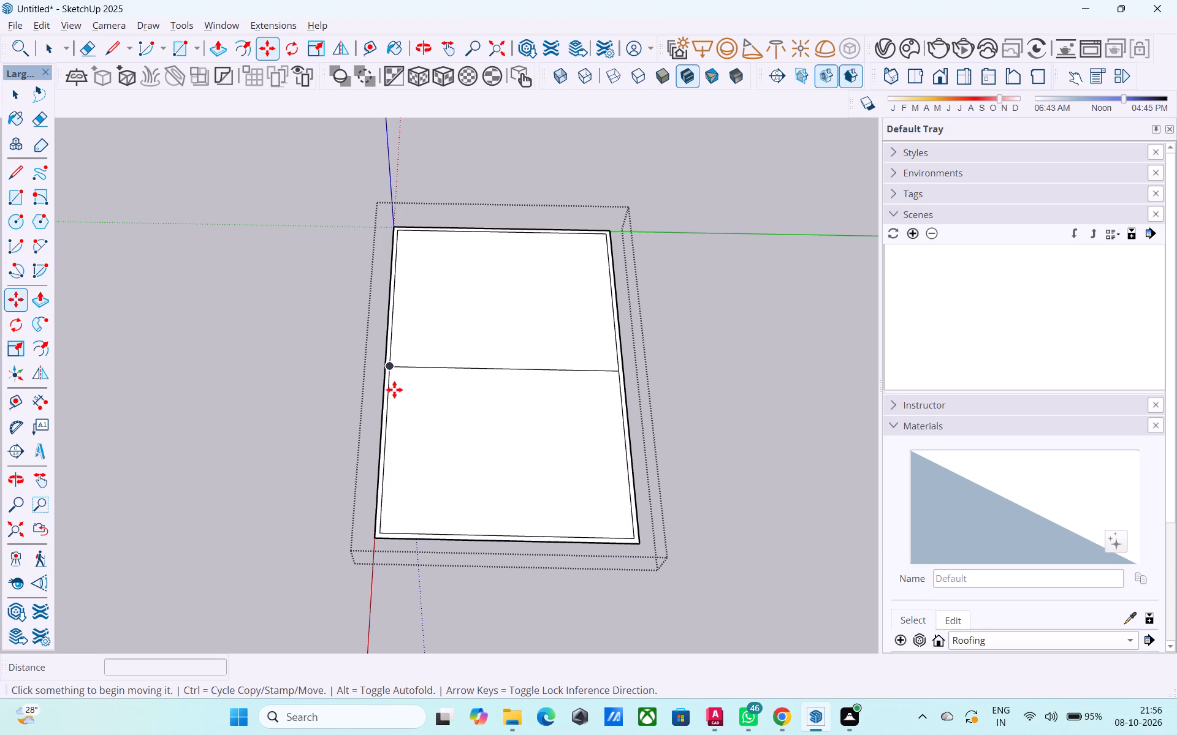
{"action": "scroll", "coordinate": [392, 369], "scroll_direction": "up", "scroll_amount": 3}
{"action": "left_click", "coordinate": [398, 364]}
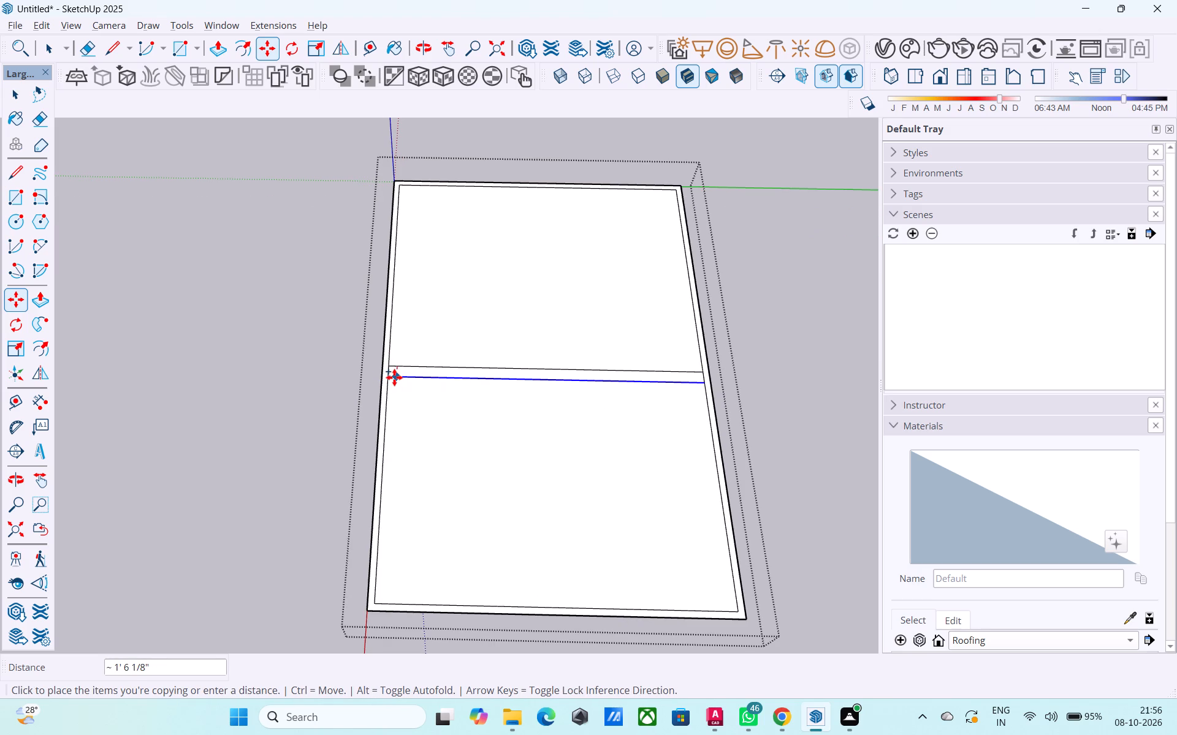
{"action": "type", "text": "6\""}
{"action": "key", "text": "Return"}
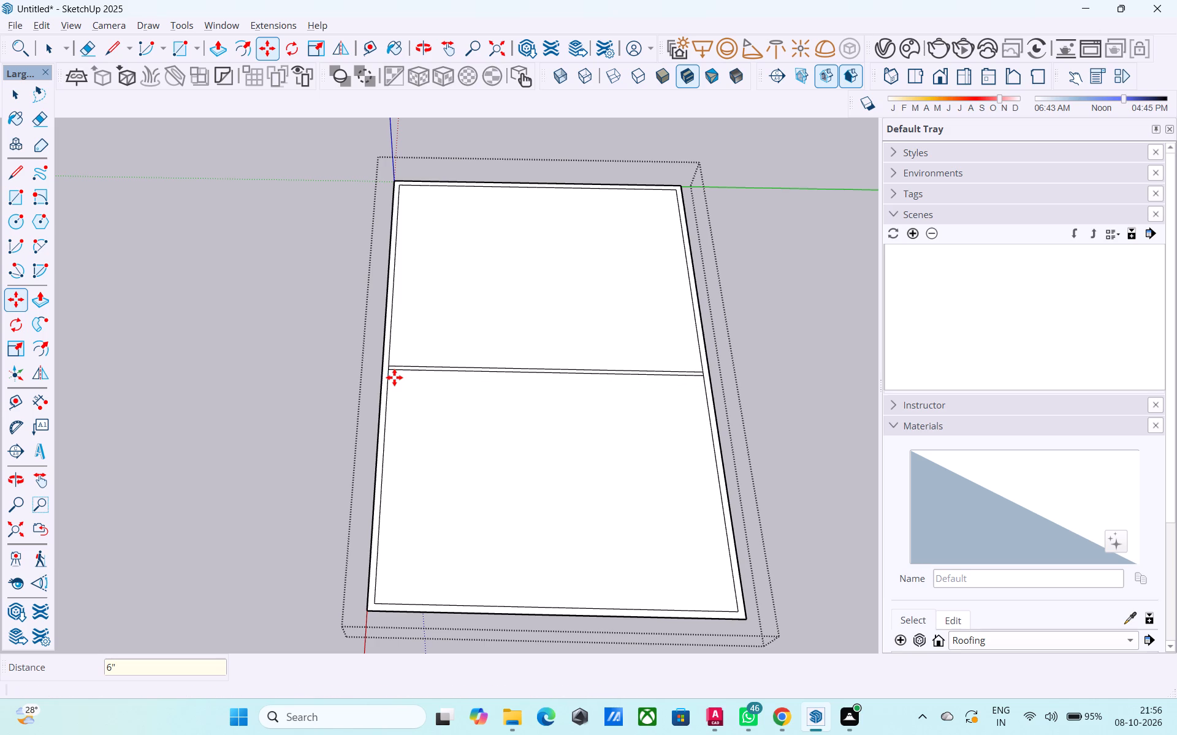
In the half farther from the origin, copy the inner long-side edge opposite the red axis 15' inward.
{"action": "left_click", "coordinate": [725, 538]}
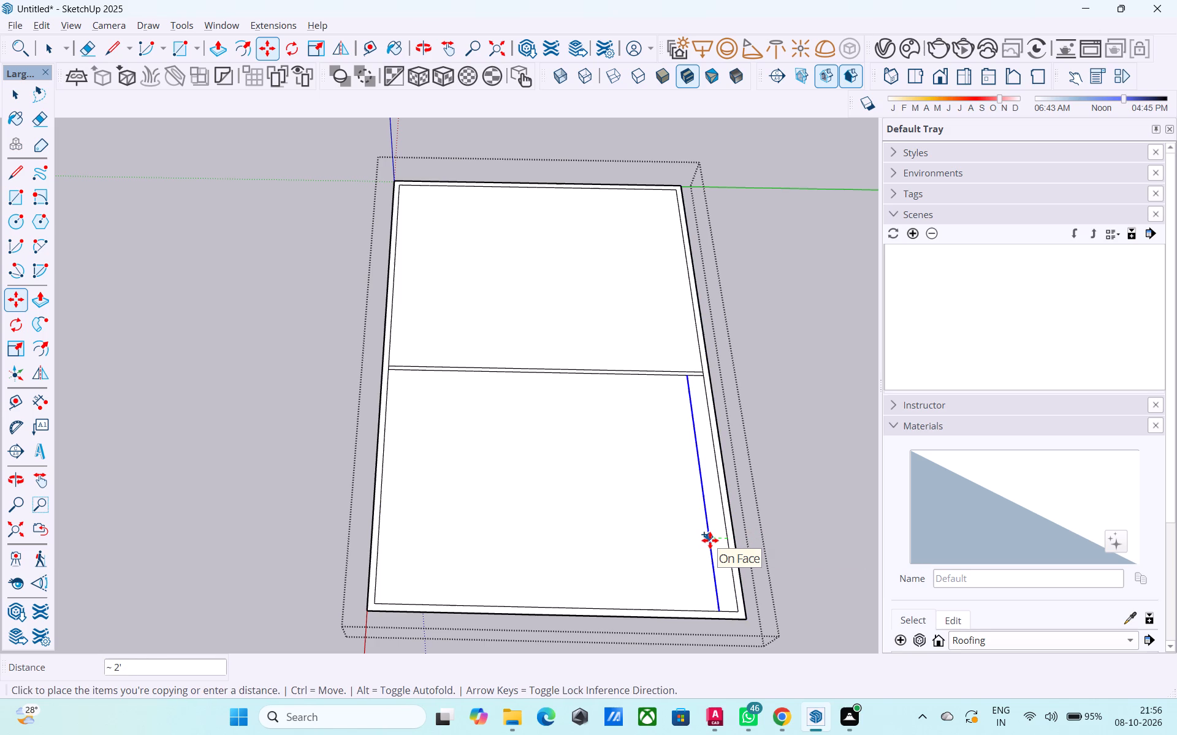
{"action": "type", "text": "12'"}
{"action": "key", "text": "Return"}
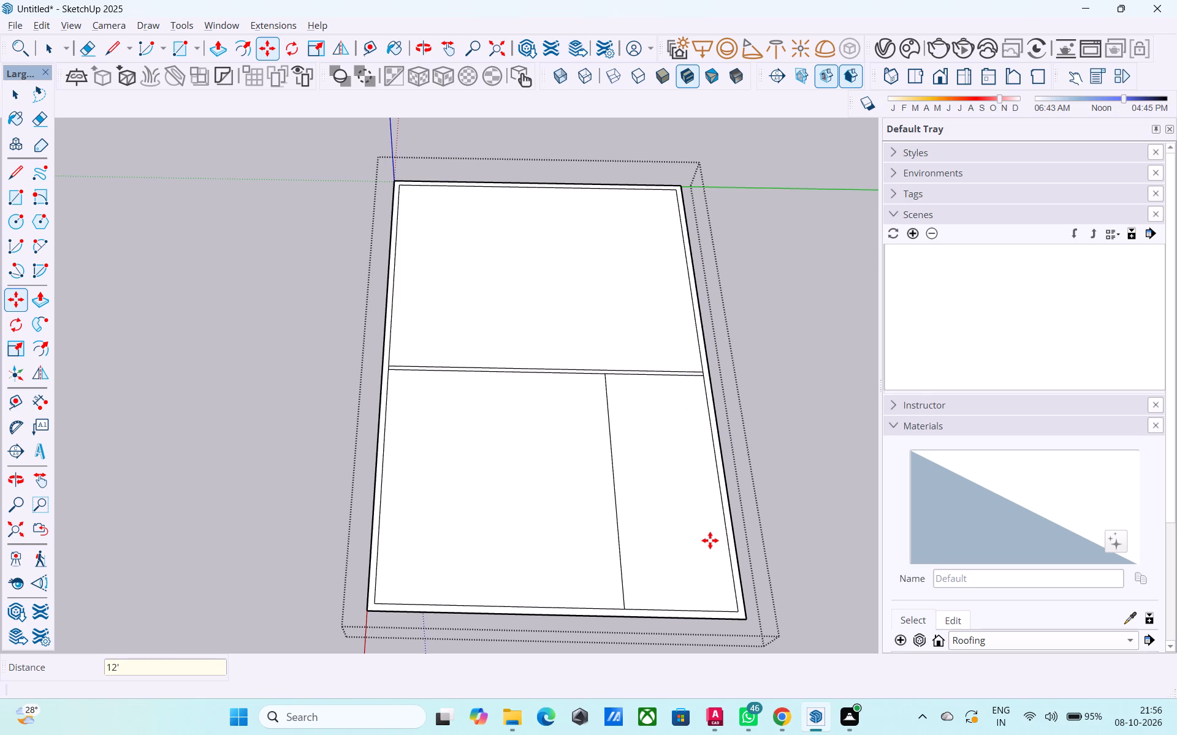
{"action": "type", "text": "156'"}
{"action": "key", "text": "Return"}
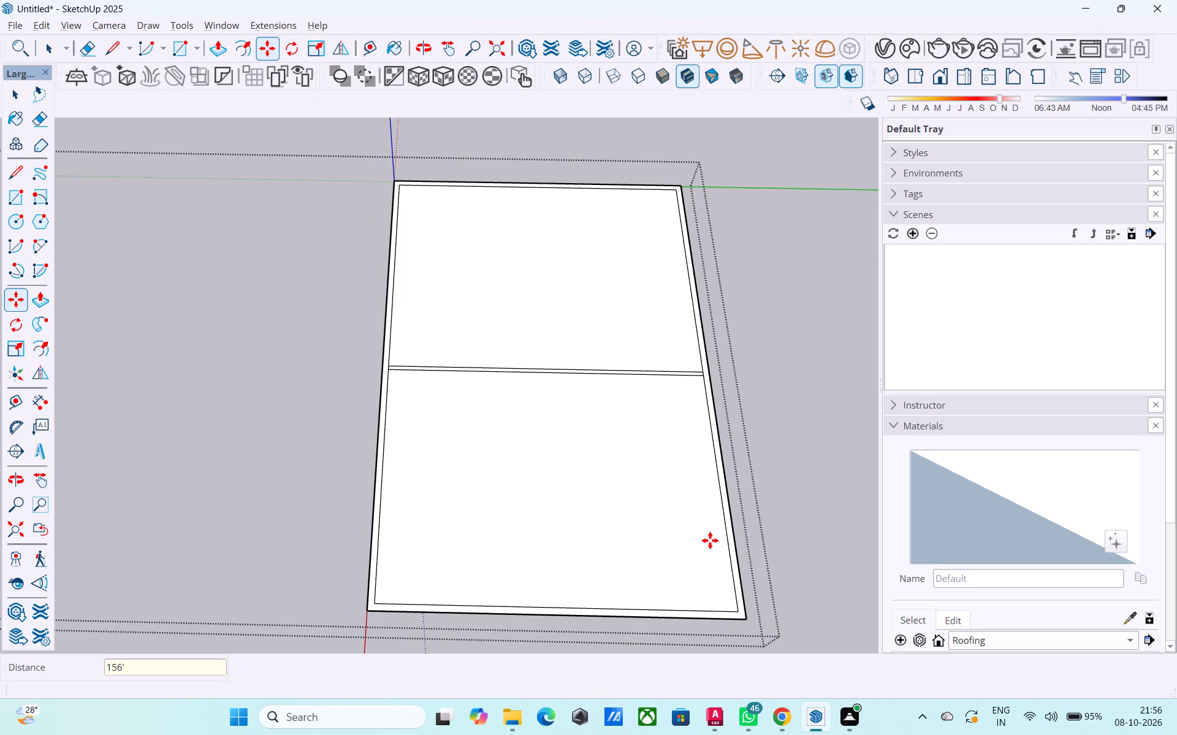
{"action": "type", "text": "15'"}
{"action": "key", "text": "Return"}
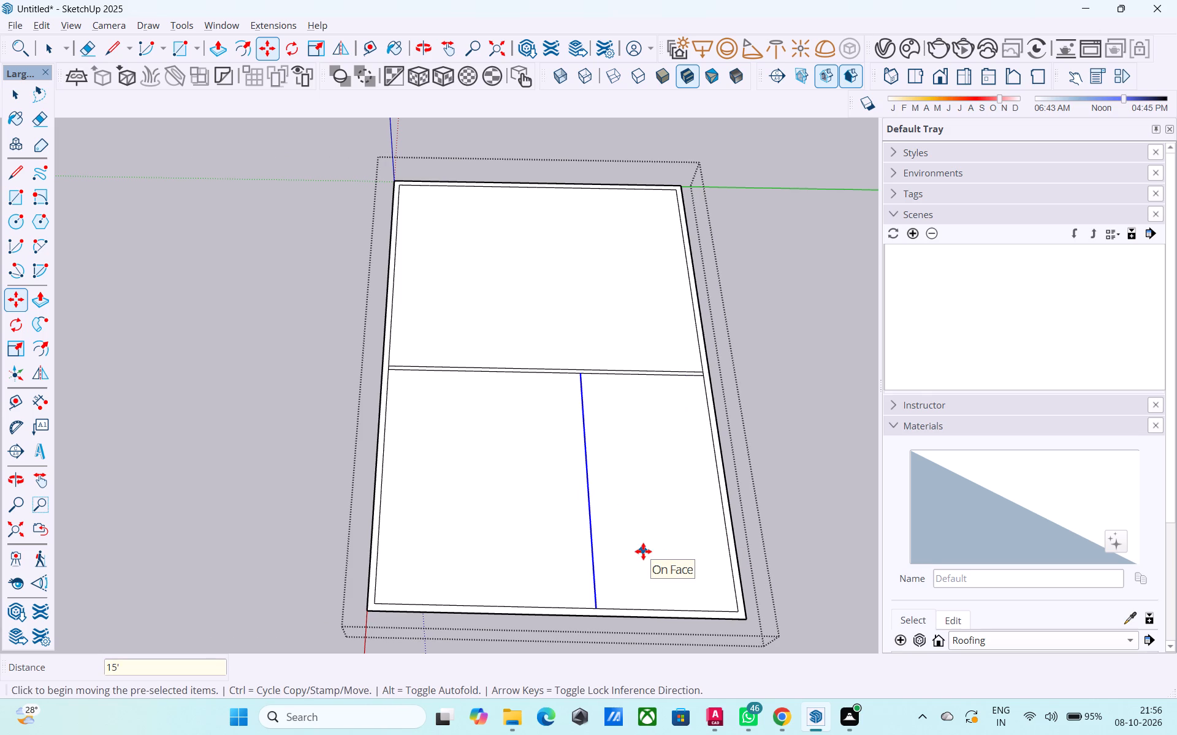
Set the copied dividing line's distance from the inner long-side edge to 18'.
{"action": "type", "text": "16'"}
{"action": "key", "text": "Return"}
{"action": "type", "text": "18'"}
{"action": "key", "text": "Return"}
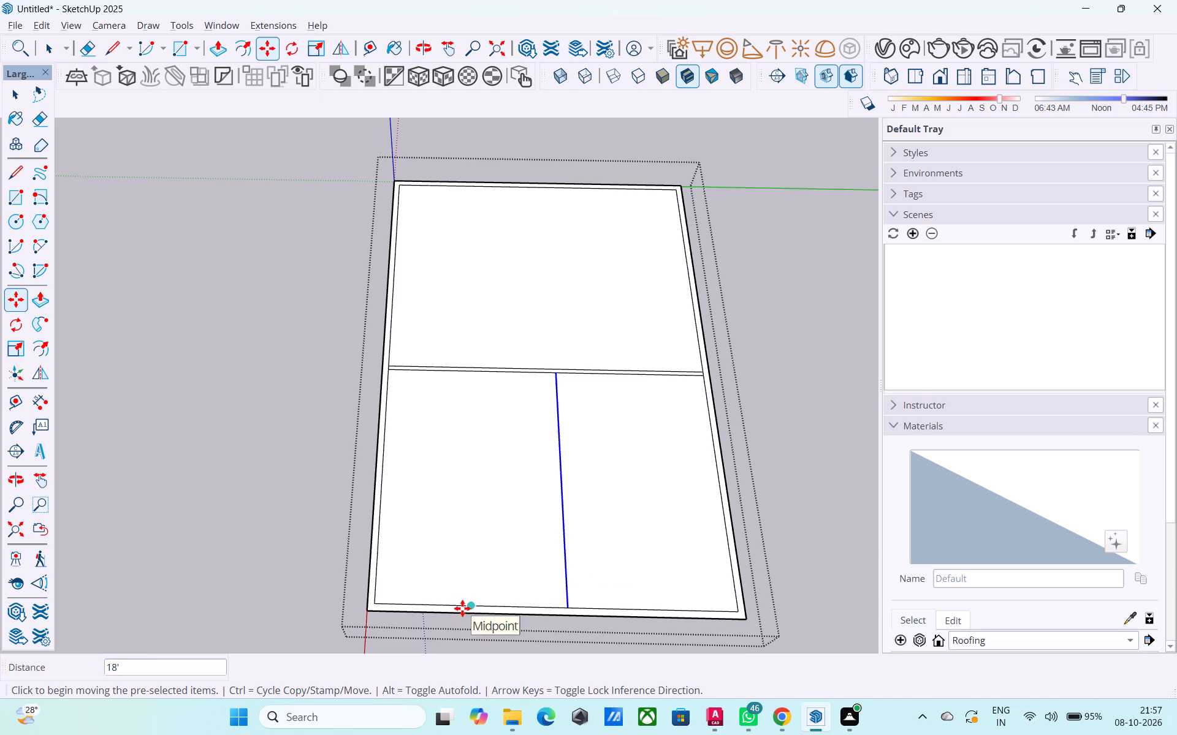
{"action": "key", "text": "space"}
{"action": "key", "text": "m"}
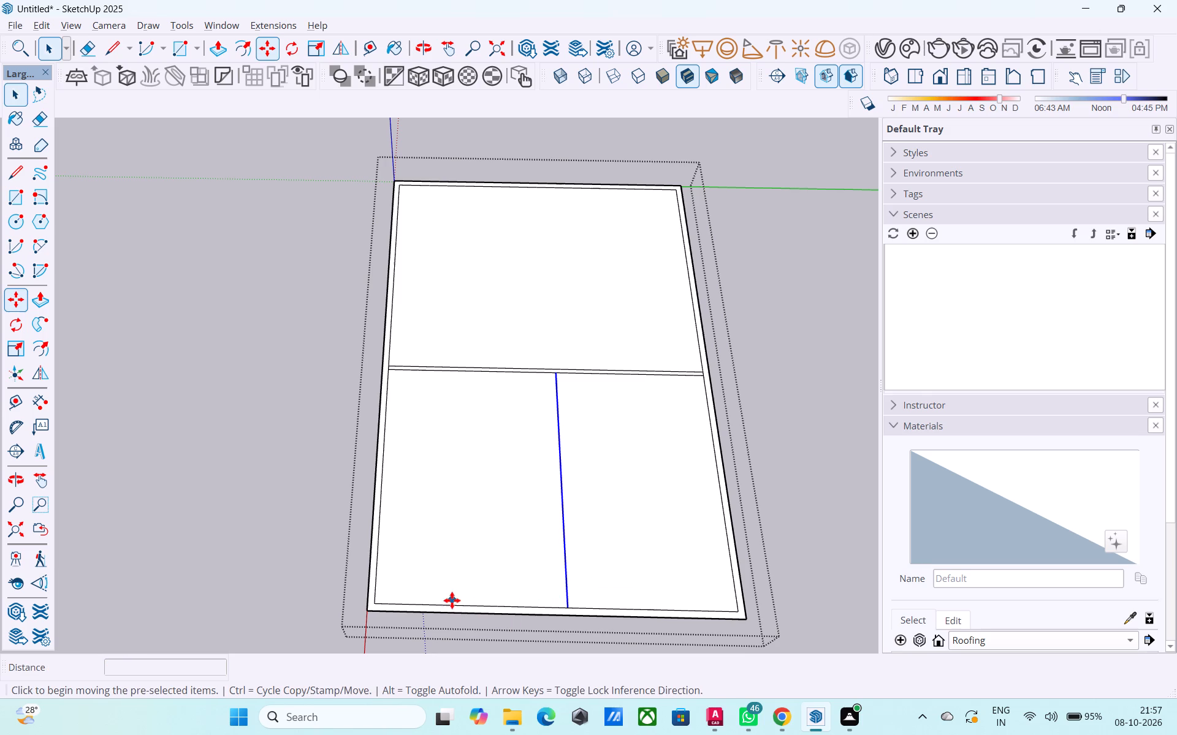
{"action": "key", "text": "Escape"}
In the room beside the red axis, copy the inner short-side edge farthest from the origin 8' inward.
{"action": "scroll", "coordinate": [430, 606], "scroll_direction": "down", "scroll_amount": 1}
{"action": "scroll", "coordinate": [430, 606], "scroll_direction": "up", "scroll_amount": 2}
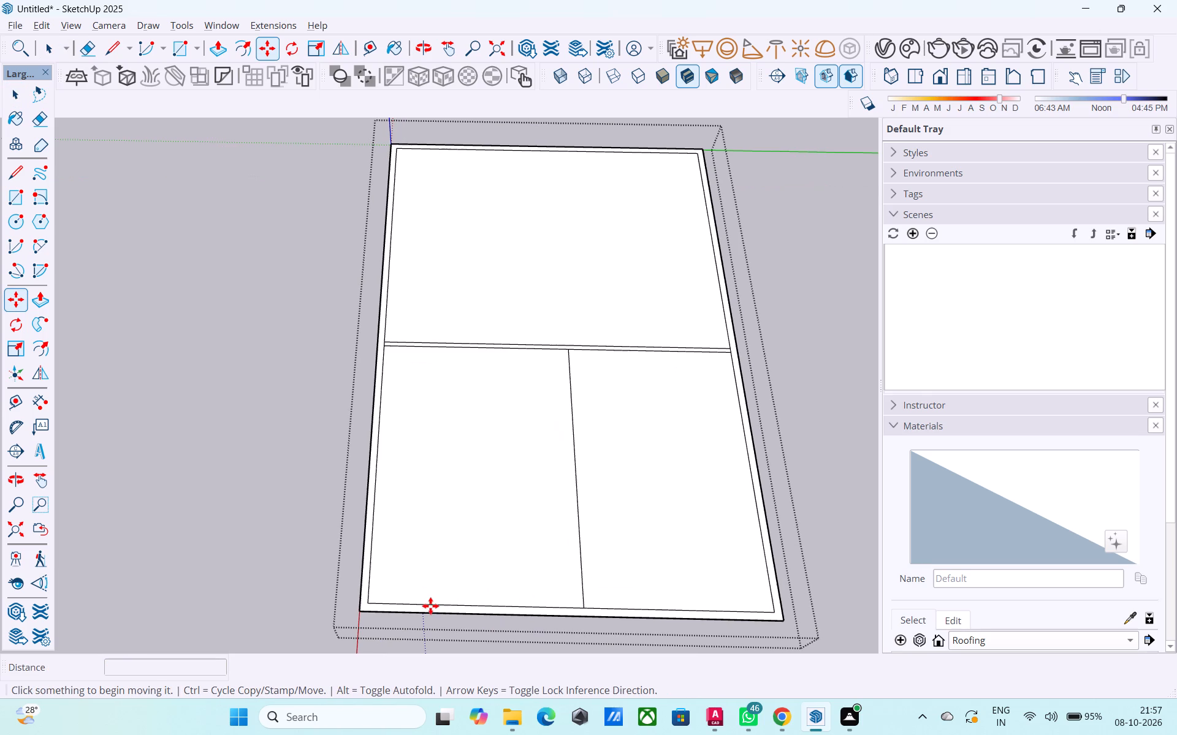
{"action": "key", "text": "space"}
{"action": "left_click", "coordinate": [432, 602]}
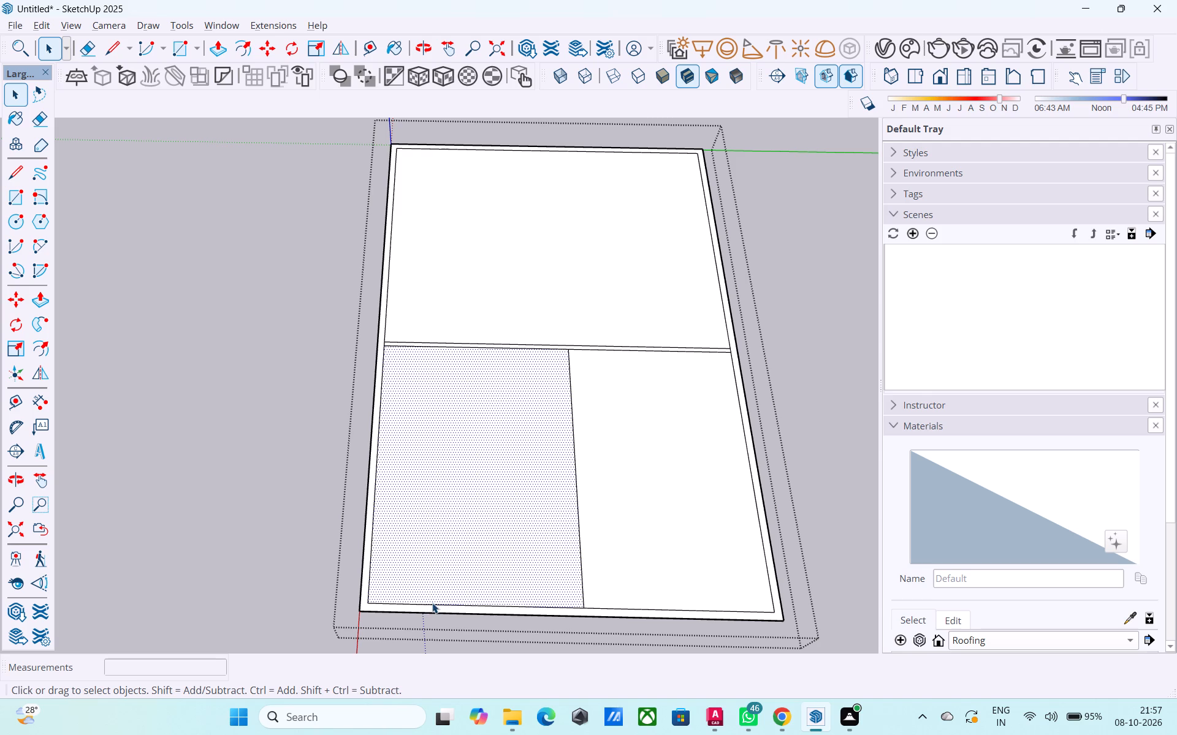
{"action": "left_click", "coordinate": [432, 603]}
{"action": "key", "text": "m"}
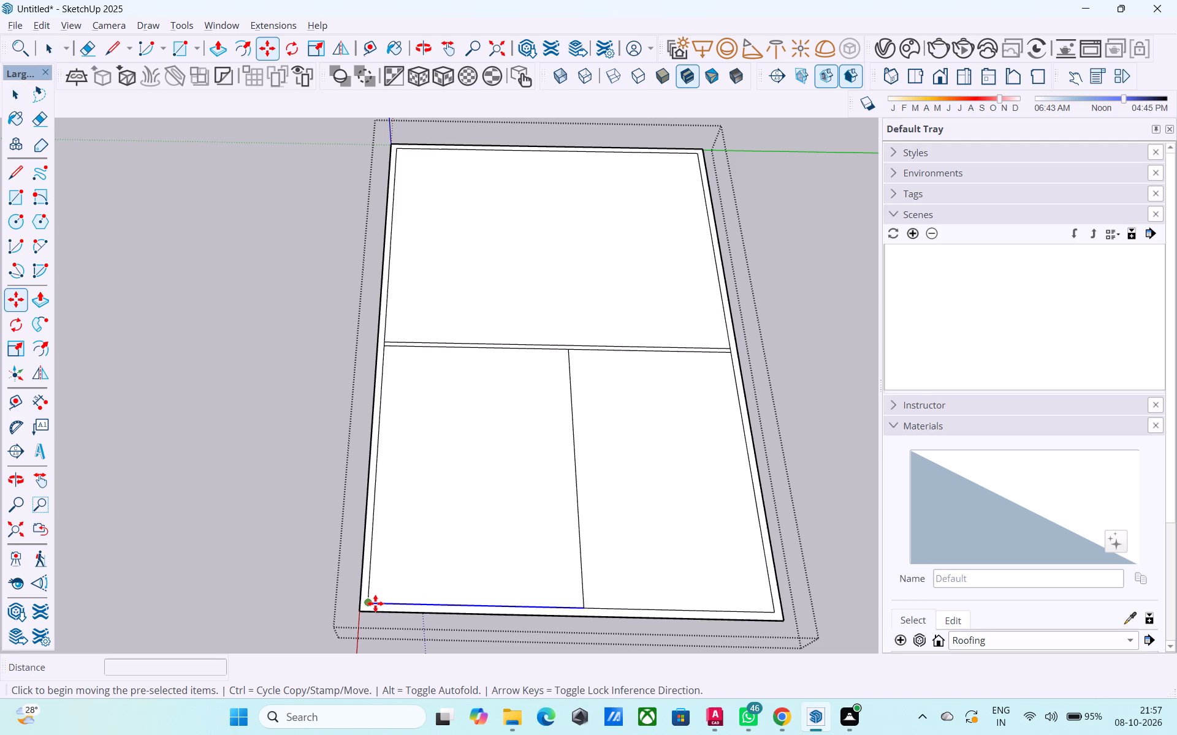
{"action": "left_click", "coordinate": [375, 603]}
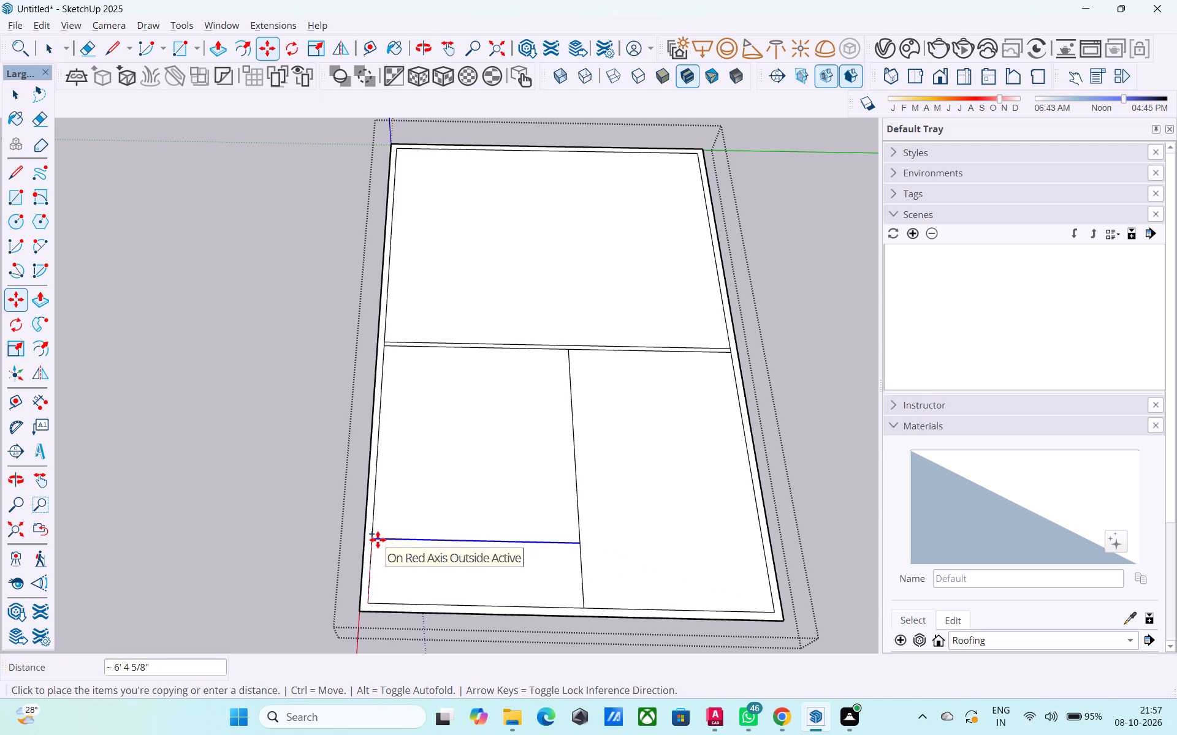
{"action": "type", "text": "10'"}
{"action": "key", "text": "Return"}
{"action": "type", "text": "8'"}
{"action": "key", "text": "Return"}
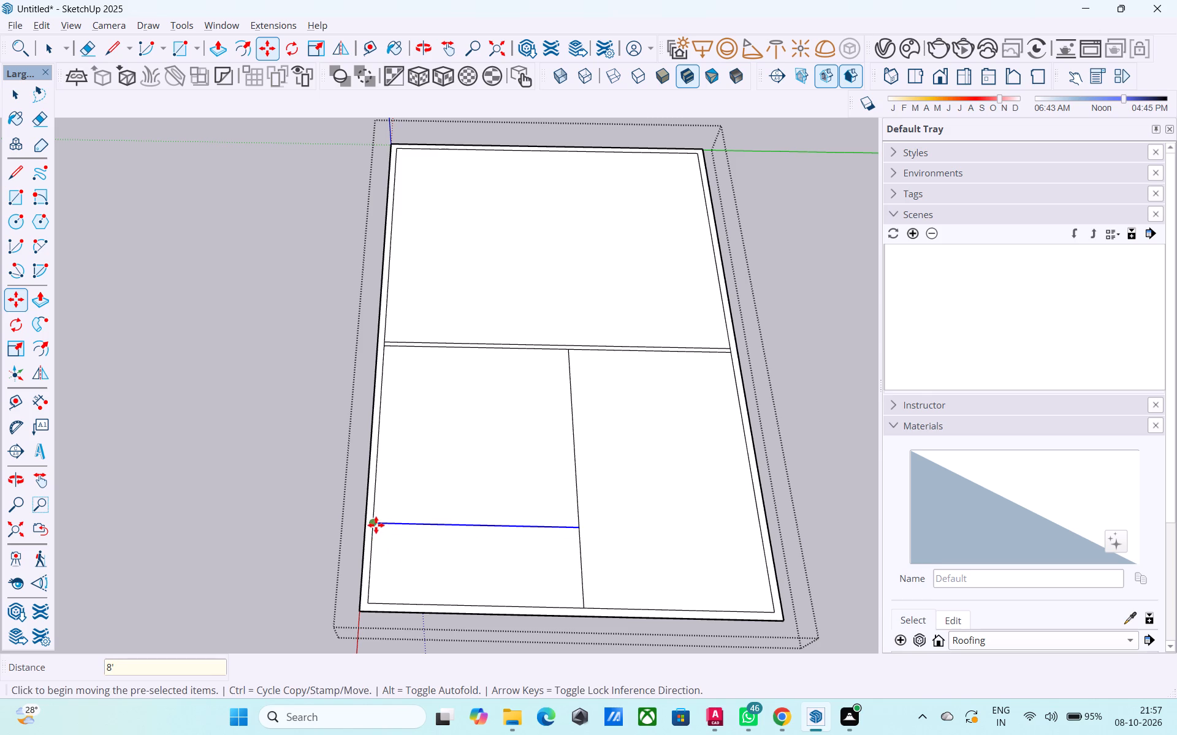
Copy that new line another 6" toward the central partition to outline a cross wall.
{"action": "left_click", "coordinate": [376, 525]}
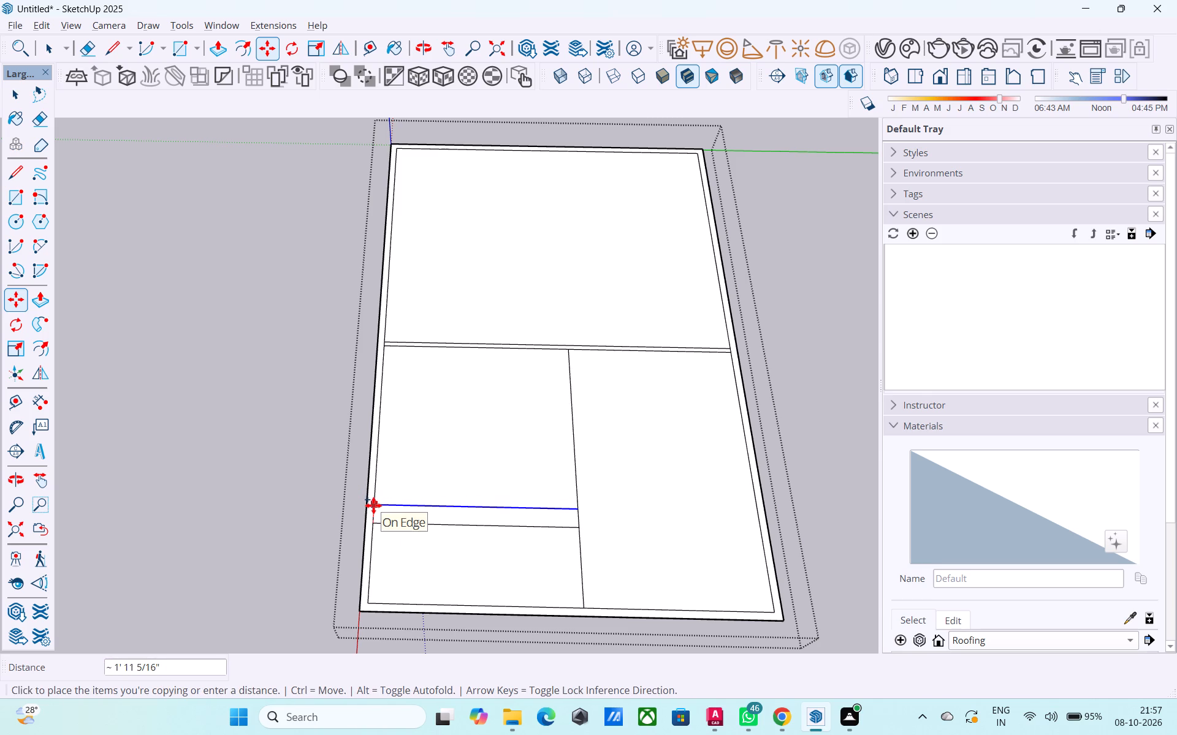
{"action": "type", "text": "6\""}
{"action": "key", "text": "Return"}
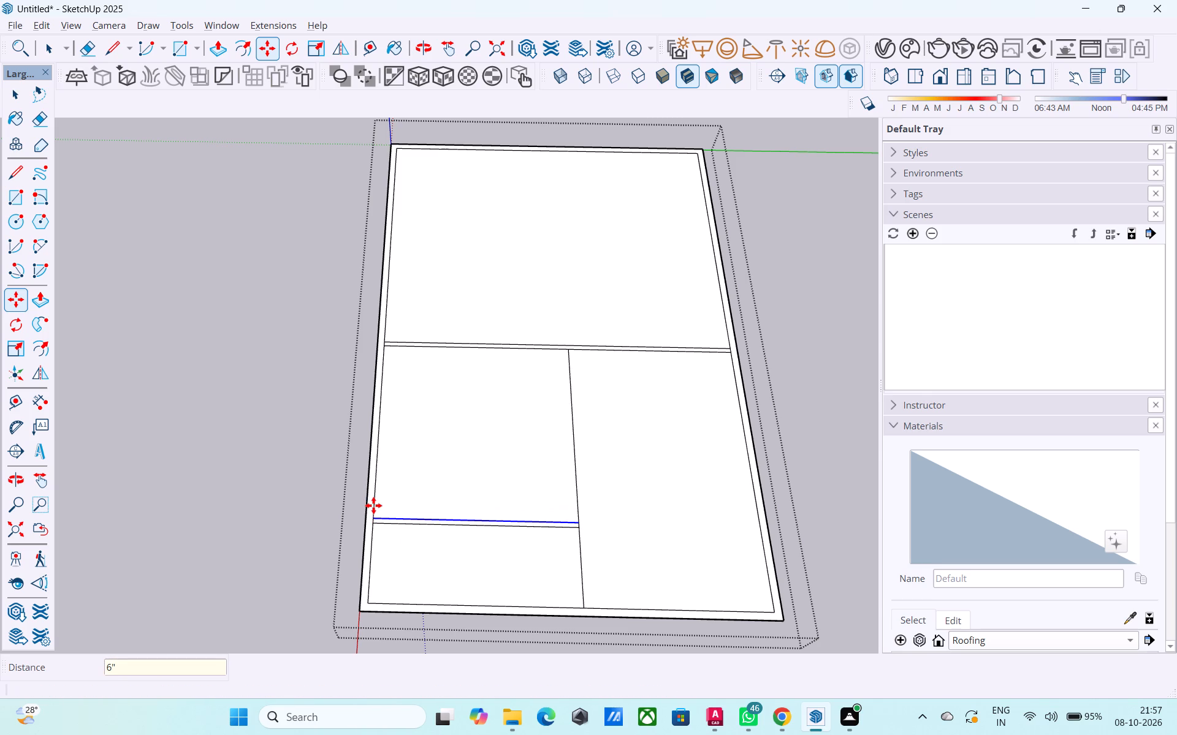
{"action": "key", "text": "space"}
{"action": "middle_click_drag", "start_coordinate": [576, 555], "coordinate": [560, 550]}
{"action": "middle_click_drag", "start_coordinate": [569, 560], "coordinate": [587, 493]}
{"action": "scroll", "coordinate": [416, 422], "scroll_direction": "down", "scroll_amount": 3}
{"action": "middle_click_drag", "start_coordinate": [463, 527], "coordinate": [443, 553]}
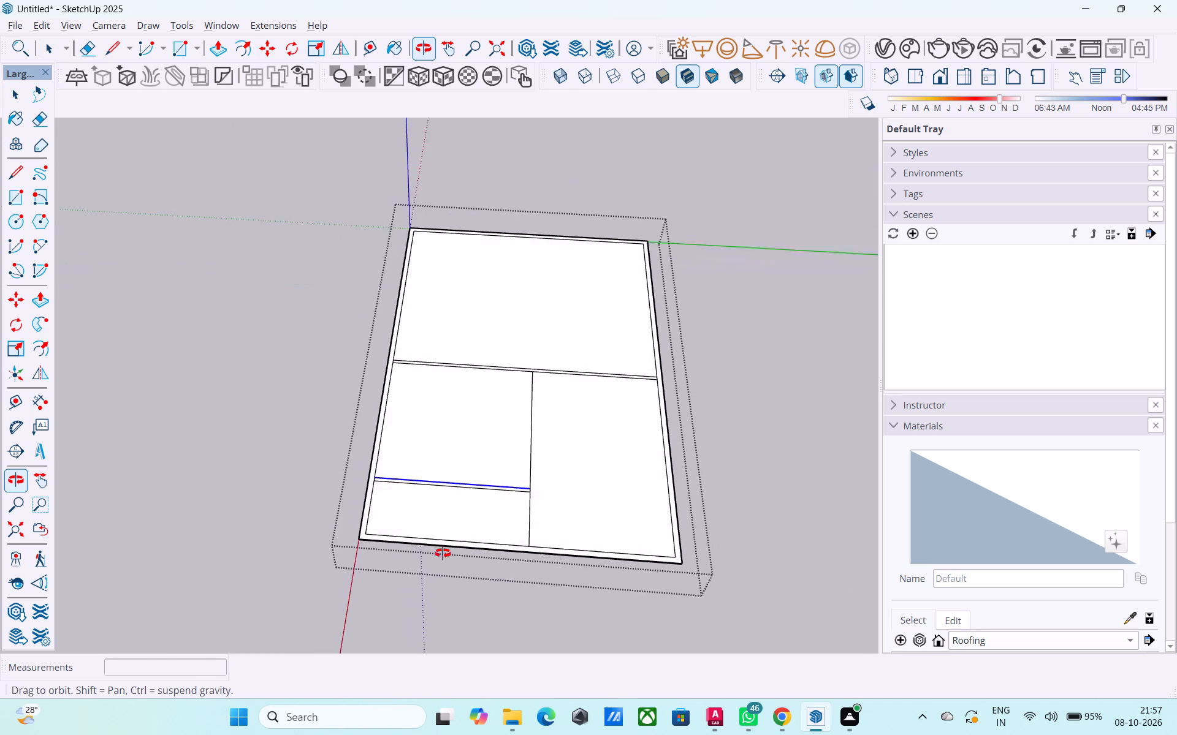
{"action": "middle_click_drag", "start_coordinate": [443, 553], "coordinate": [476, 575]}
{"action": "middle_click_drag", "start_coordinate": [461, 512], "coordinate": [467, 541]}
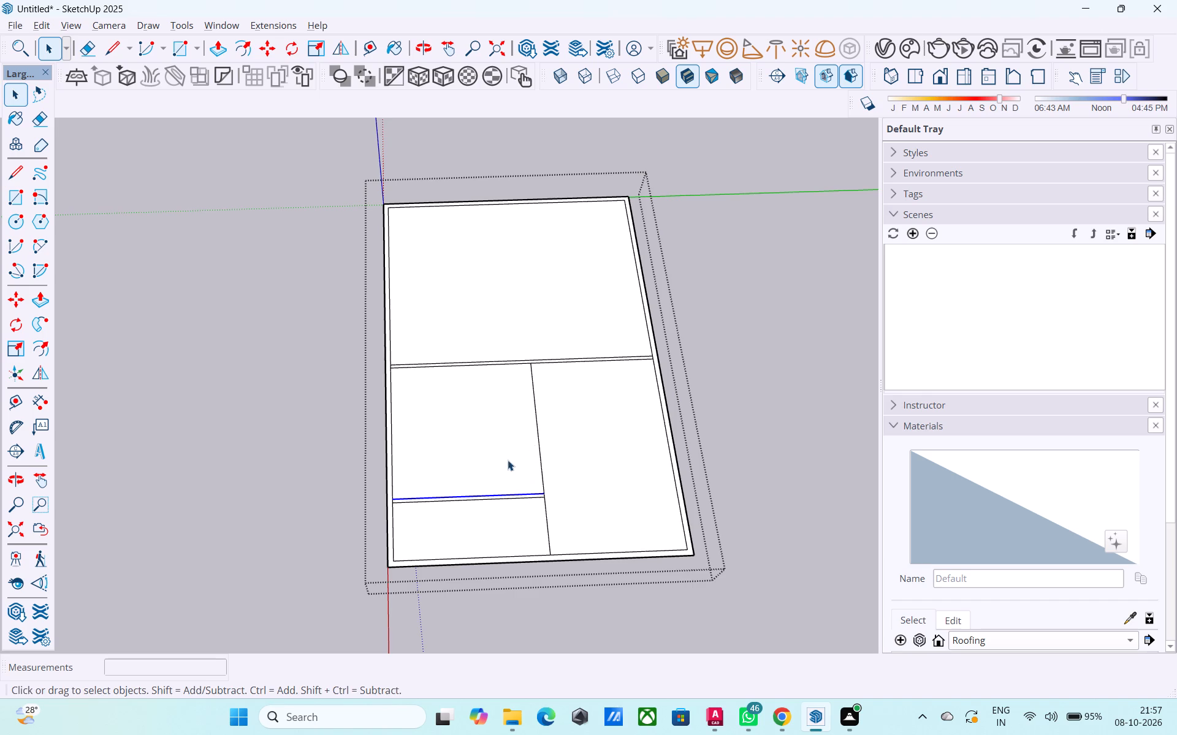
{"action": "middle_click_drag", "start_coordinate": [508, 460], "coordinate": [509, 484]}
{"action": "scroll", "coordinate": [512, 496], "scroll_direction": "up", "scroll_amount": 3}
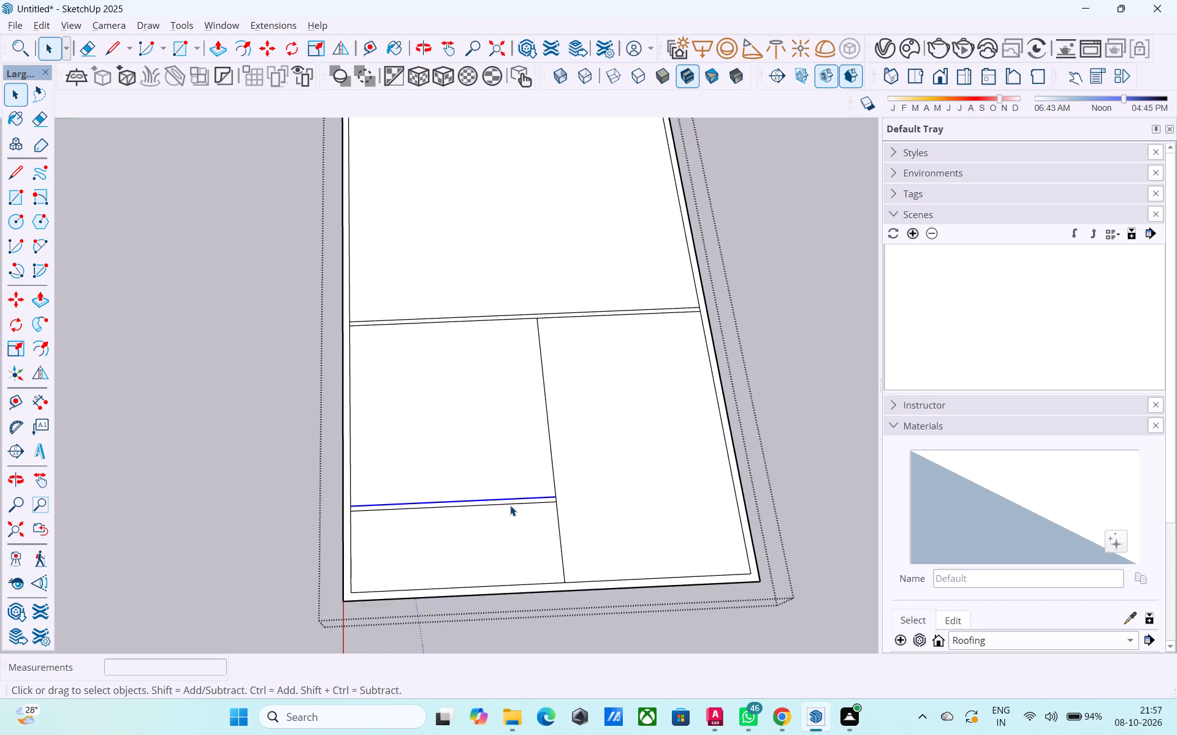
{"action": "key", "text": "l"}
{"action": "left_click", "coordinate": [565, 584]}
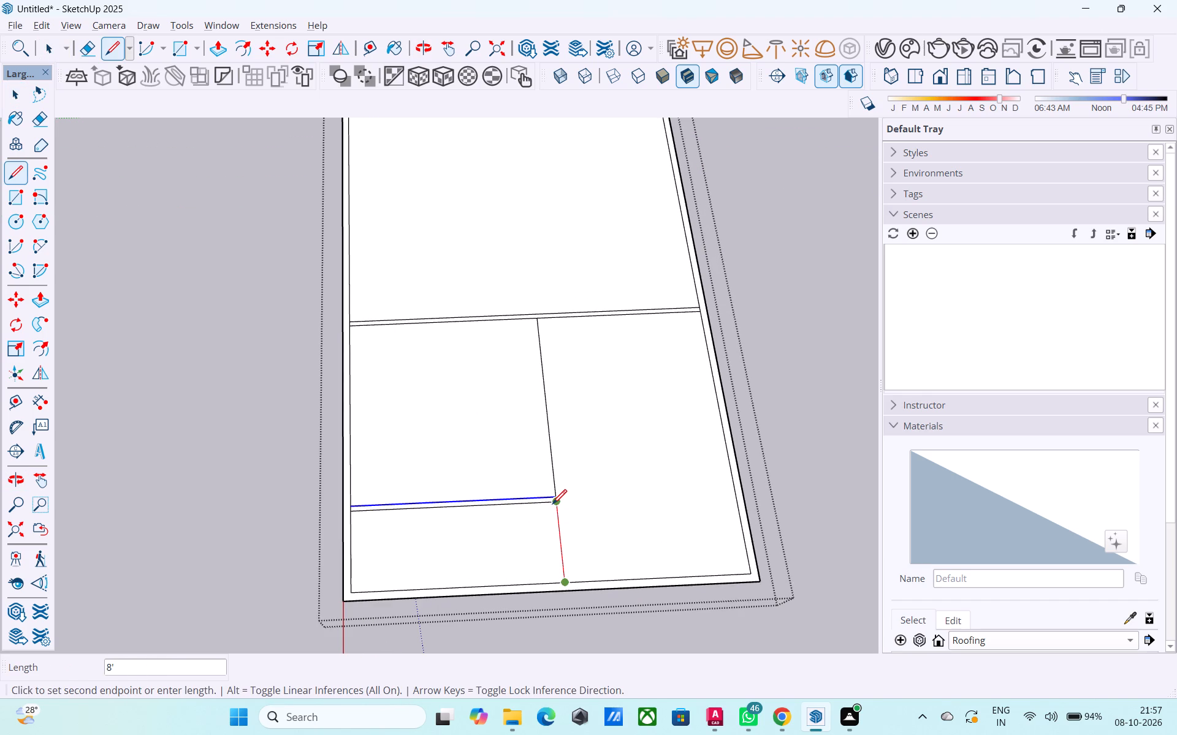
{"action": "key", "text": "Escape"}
Outline a second cross wall by copying the last line 8' toward the central partition, and that copy a further 6".
{"action": "key", "text": "m"}
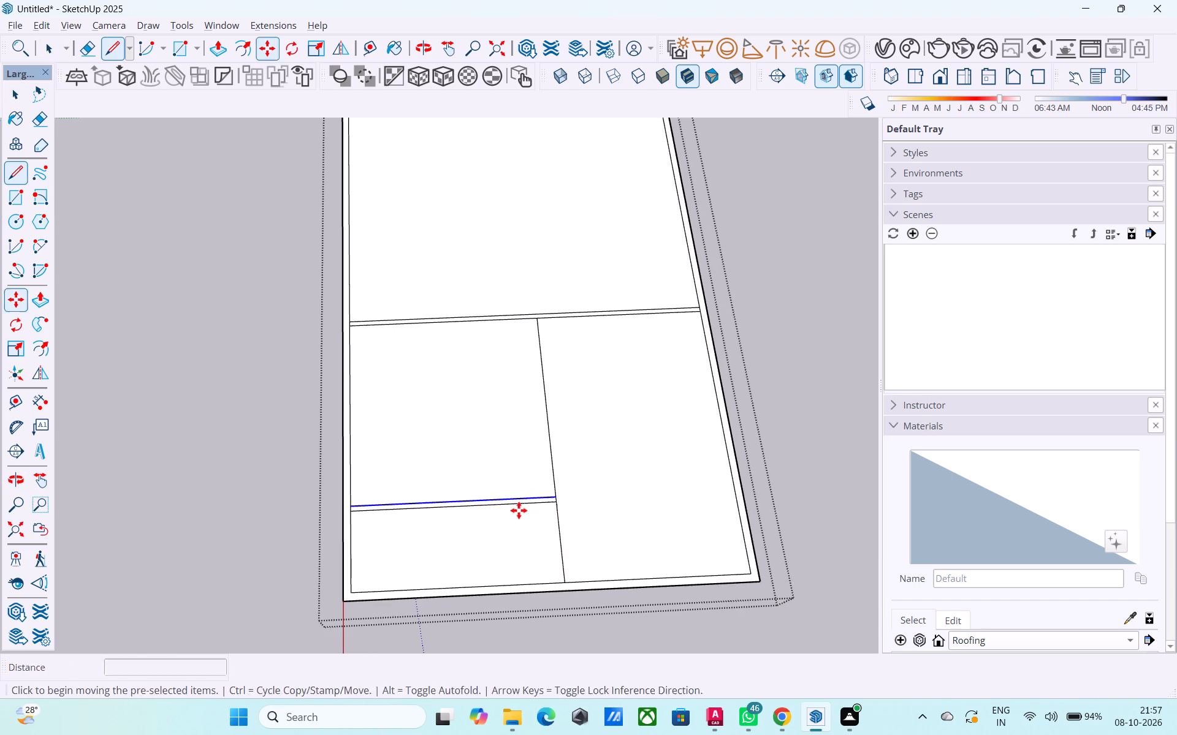
{"action": "left_click", "coordinate": [354, 505]}
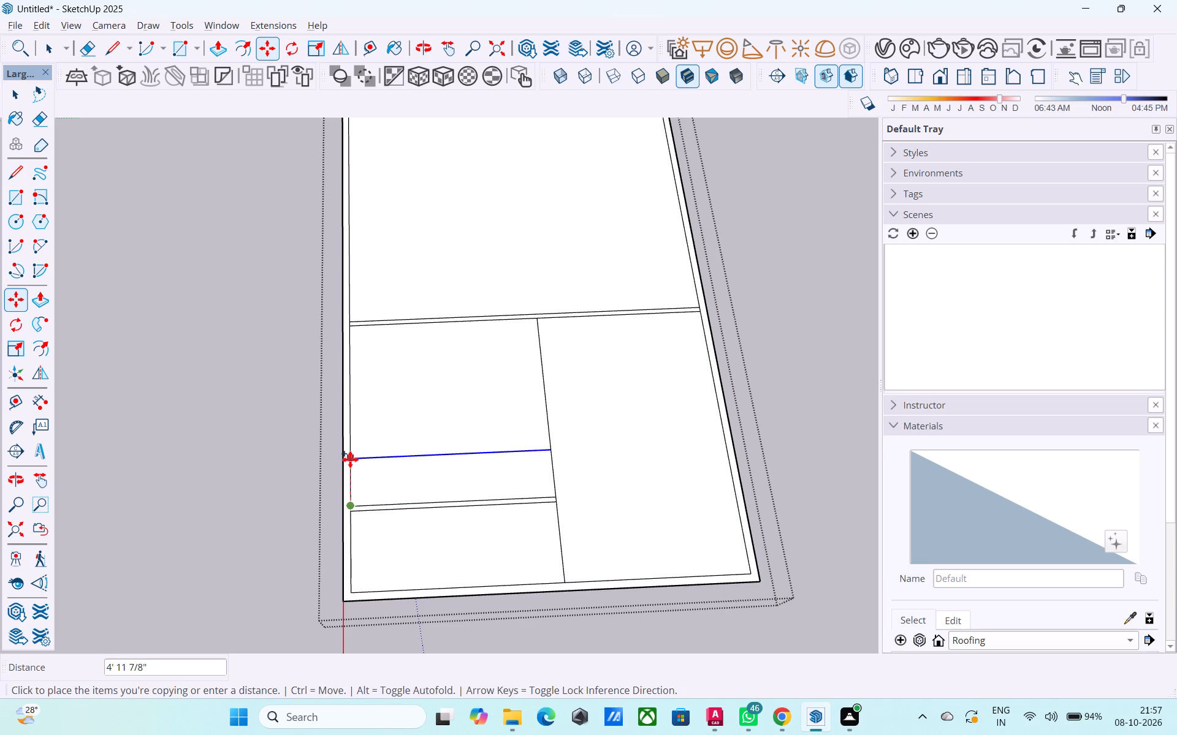
{"action": "type", "text": "8'"}
{"action": "key", "text": "Return"}
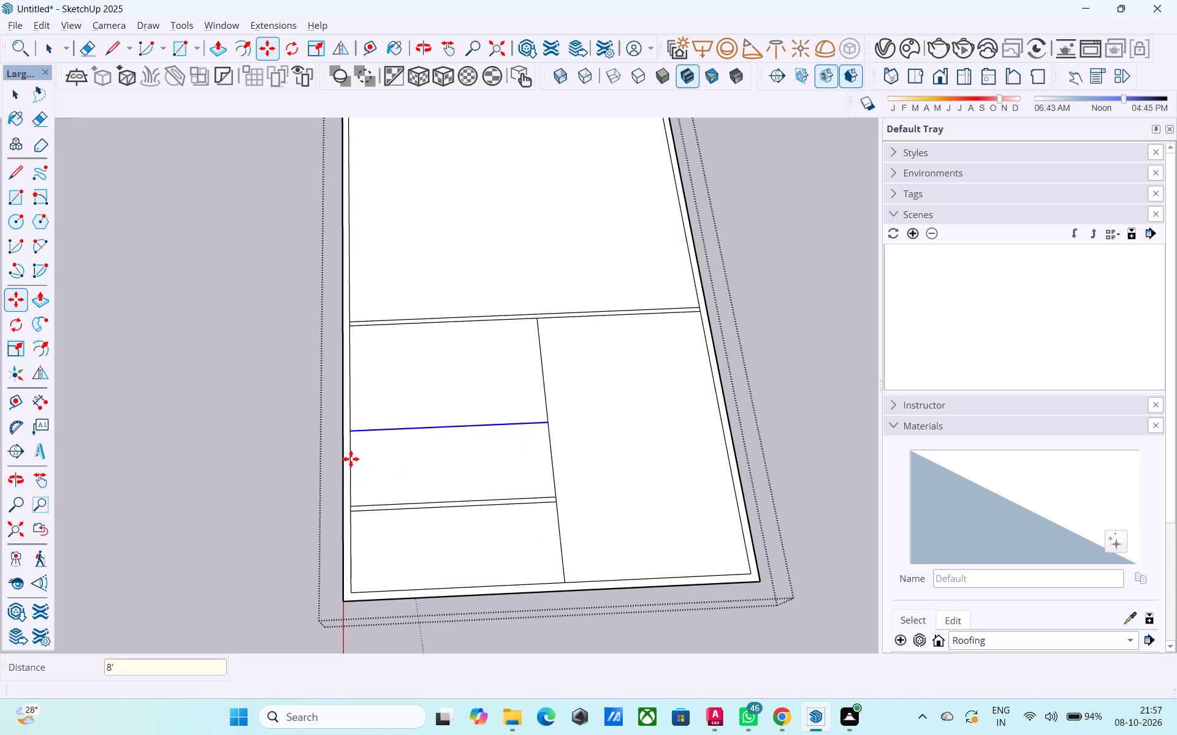
{"action": "left_click", "coordinate": [354, 429]}
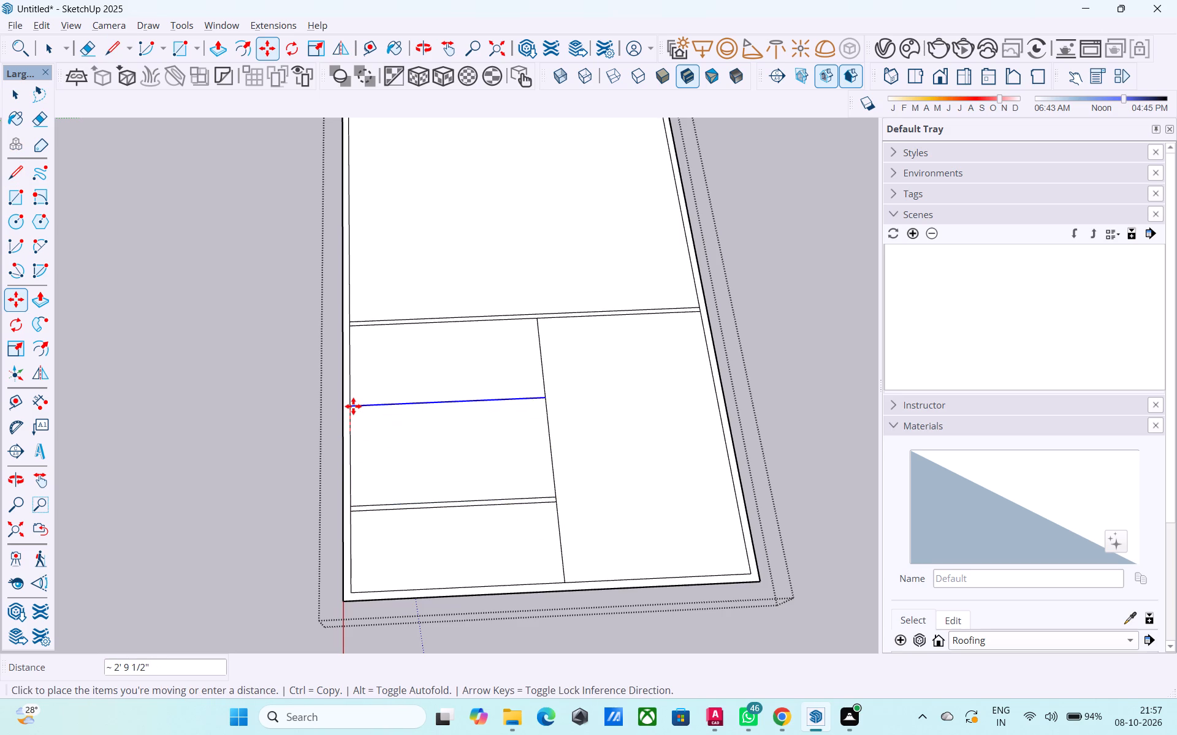
{"action": "type", "text": "6\""}
{"action": "key", "text": "Return"}
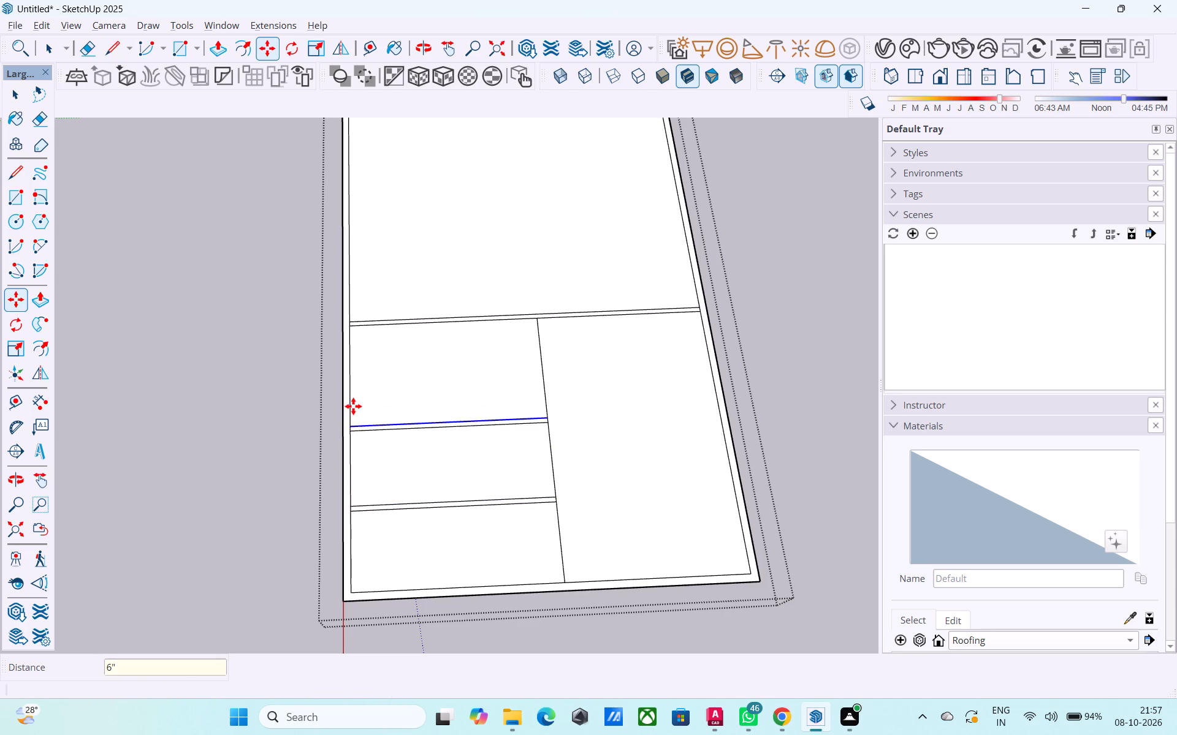
{"action": "key", "text": "space"}
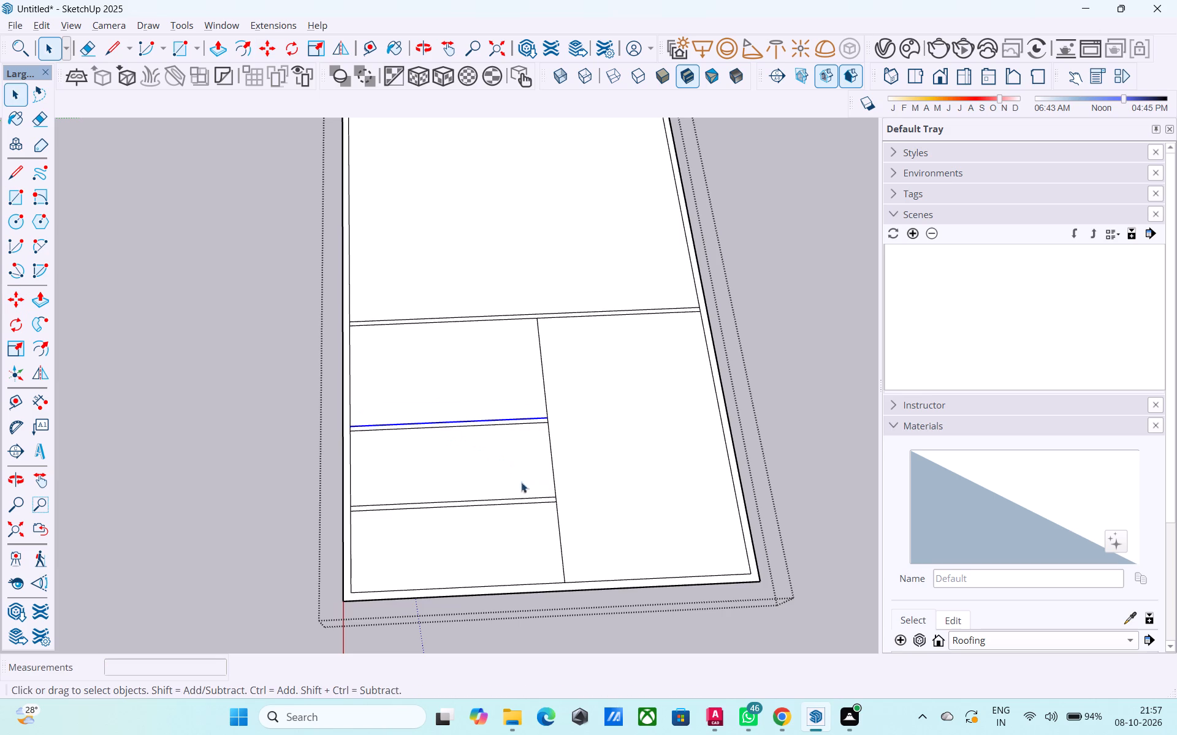
Copy all three segments of the lengthwise dividing line 6" toward the red-axis side to outline its wall.
{"action": "left_click", "coordinate": [558, 533]}
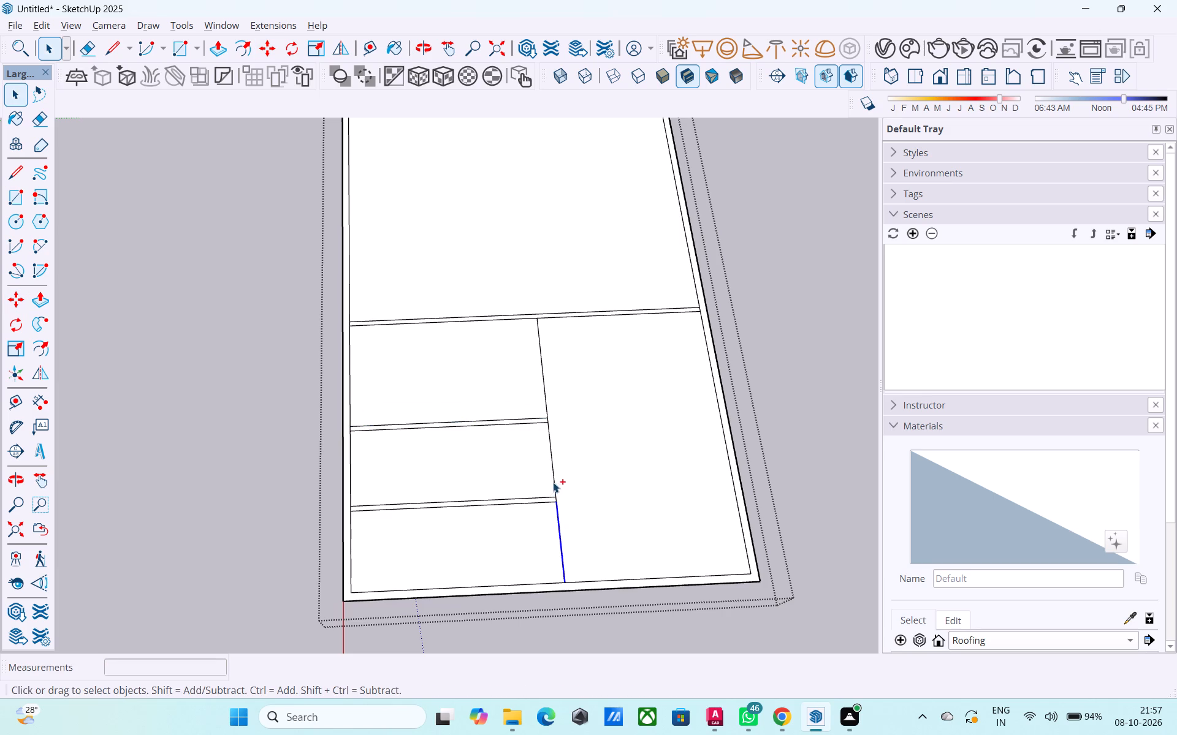
{"action": "left_click", "coordinate": [553, 482], "text": "ctrl"}
{"action": "left_click", "coordinate": [544, 387], "text": "ctrl"}
{"action": "key", "text": "m"}
{"action": "left_click", "coordinate": [569, 582]}
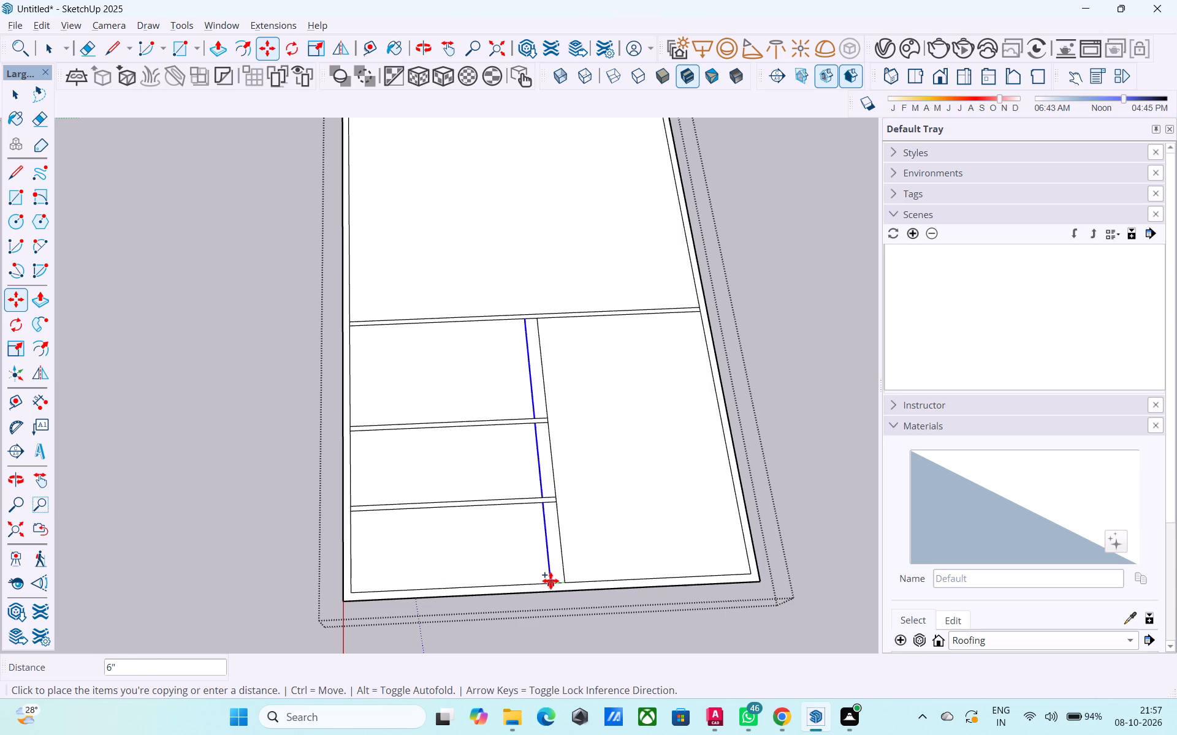
{"action": "type", "text": "6\""}
{"action": "key", "text": "Return"}
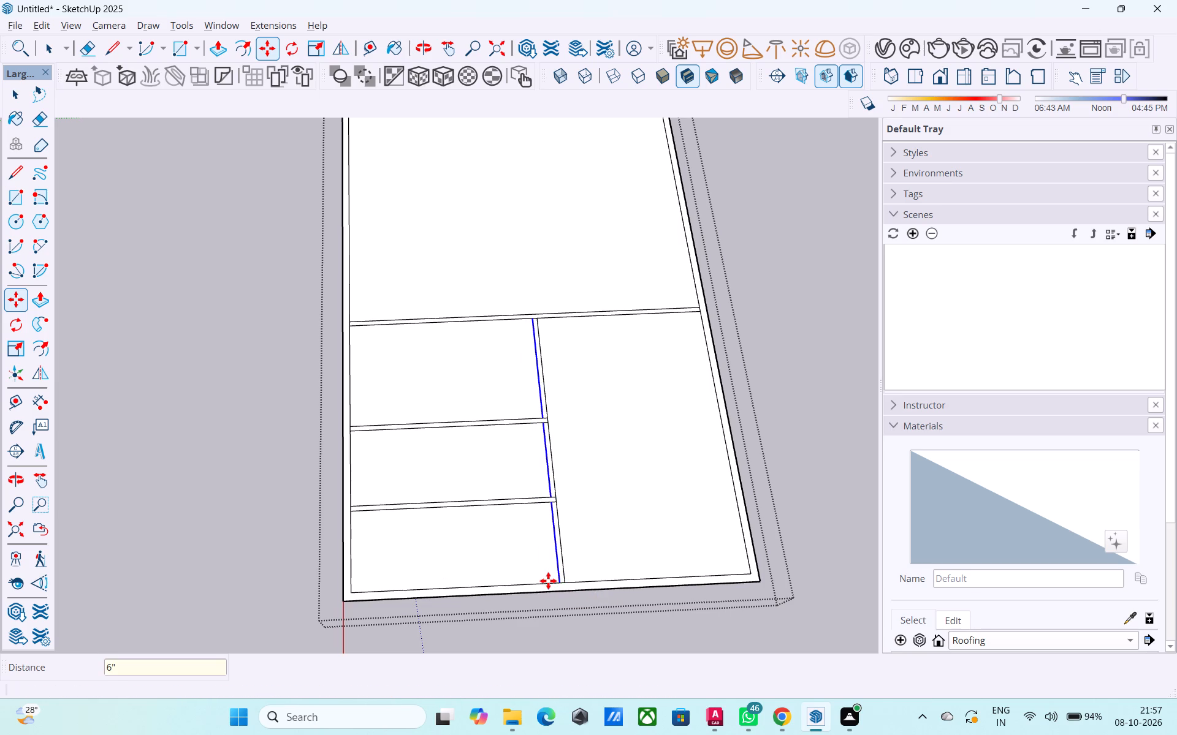
{"action": "key", "text": "space"}
In the undivided half, copy the inner short-side edge nearest the origin 20' inward along the red axis.
{"action": "middle_click_drag", "start_coordinate": [549, 586], "coordinate": [513, 527]}
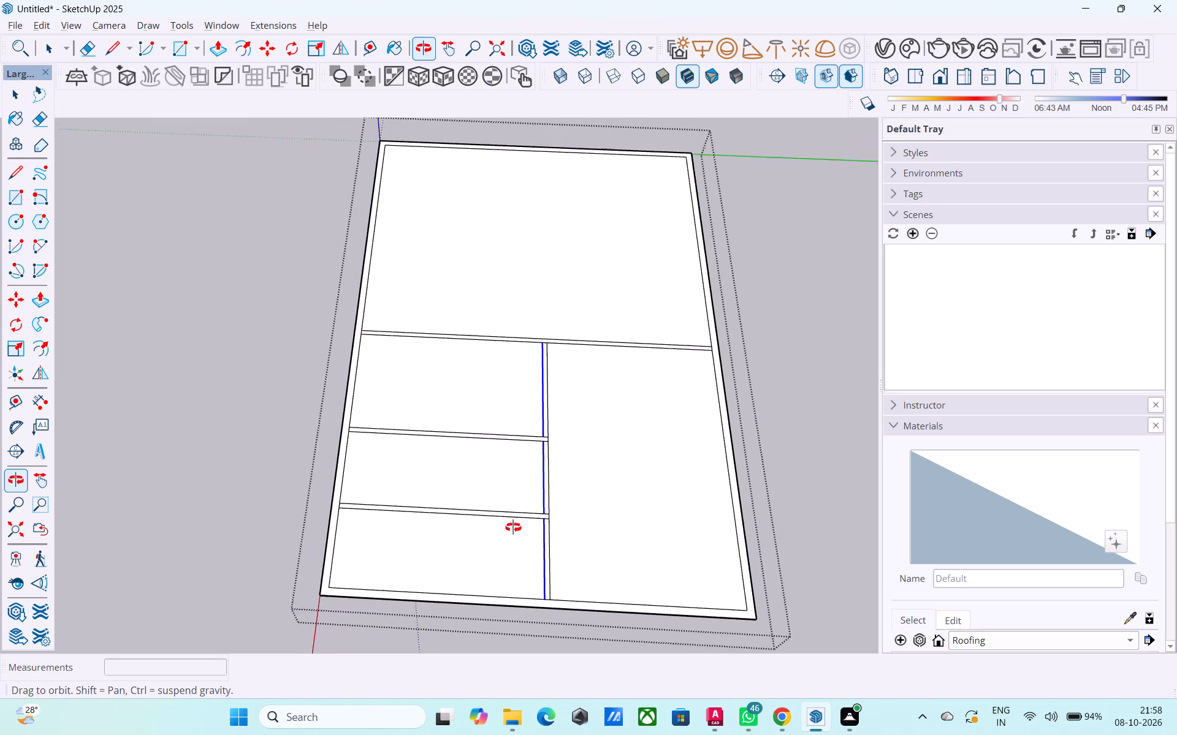
{"action": "middle_click_drag", "start_coordinate": [513, 527], "coordinate": [537, 510]}
{"action": "middle_click_drag", "start_coordinate": [528, 489], "coordinate": [512, 584], "text": "shift"}
{"action": "middle_click_drag", "start_coordinate": [518, 490], "coordinate": [513, 622]}
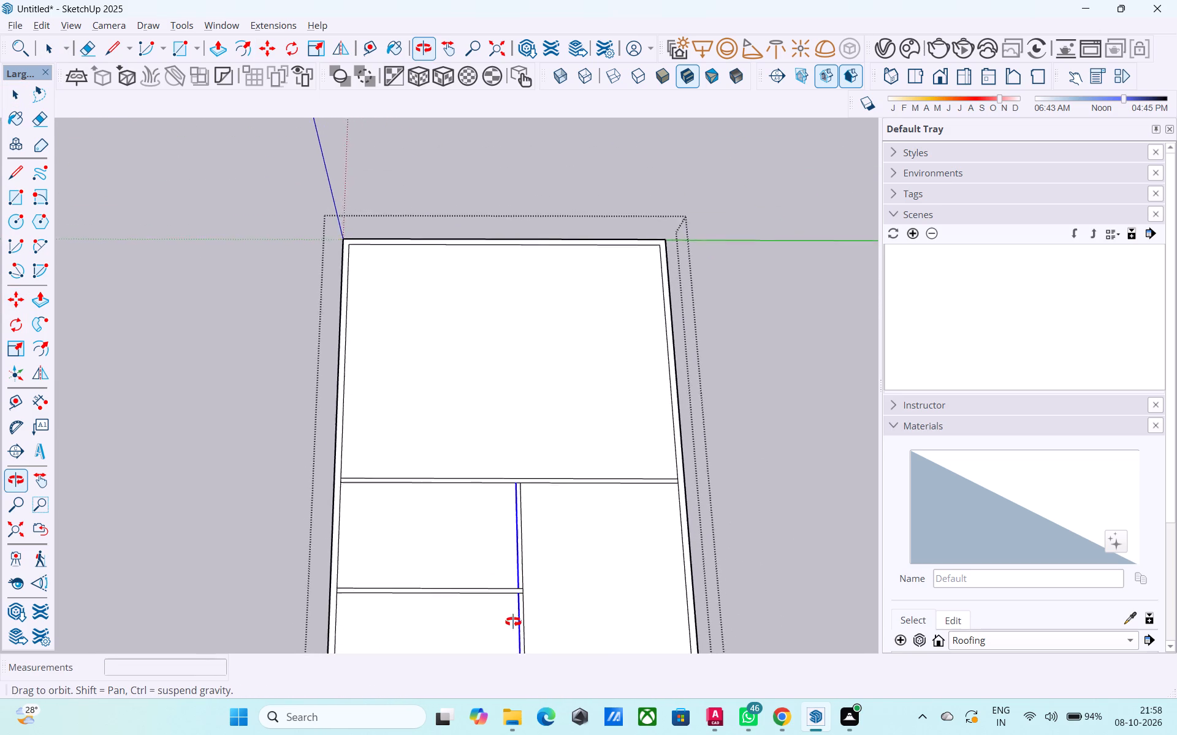
{"action": "middle_click_drag", "start_coordinate": [513, 622], "coordinate": [534, 272]}
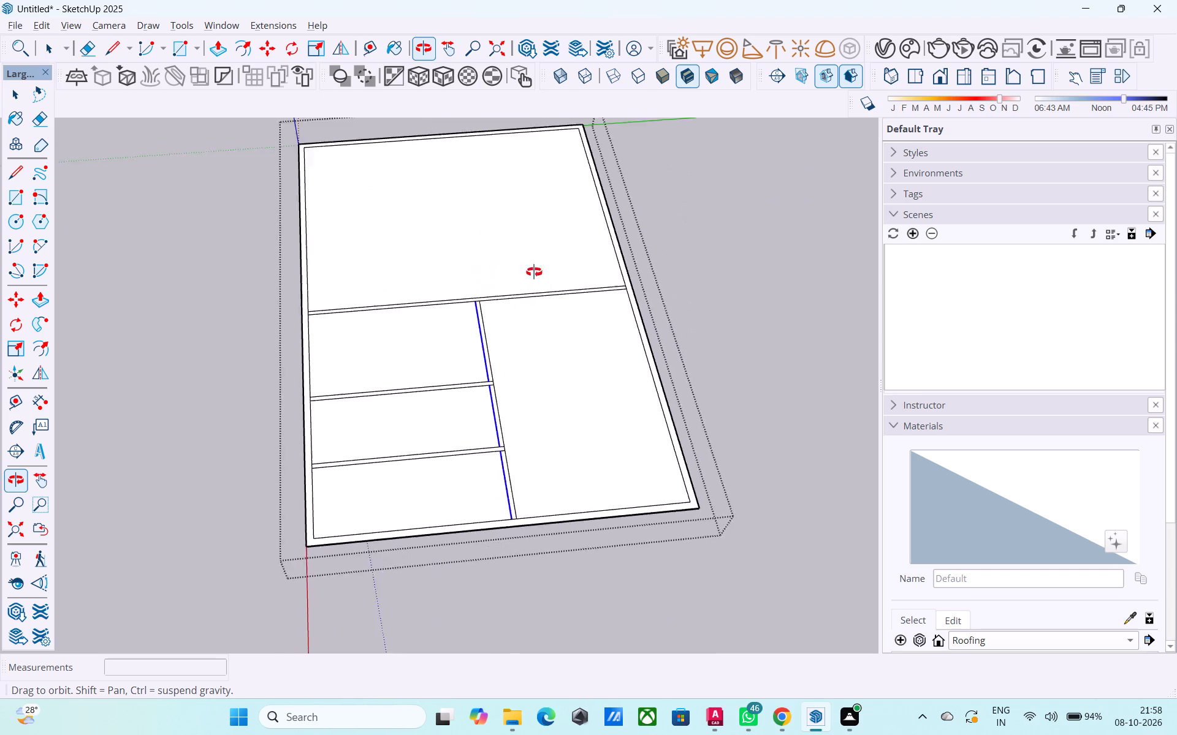
{"action": "middle_click_drag", "start_coordinate": [534, 272], "coordinate": [509, 464]}
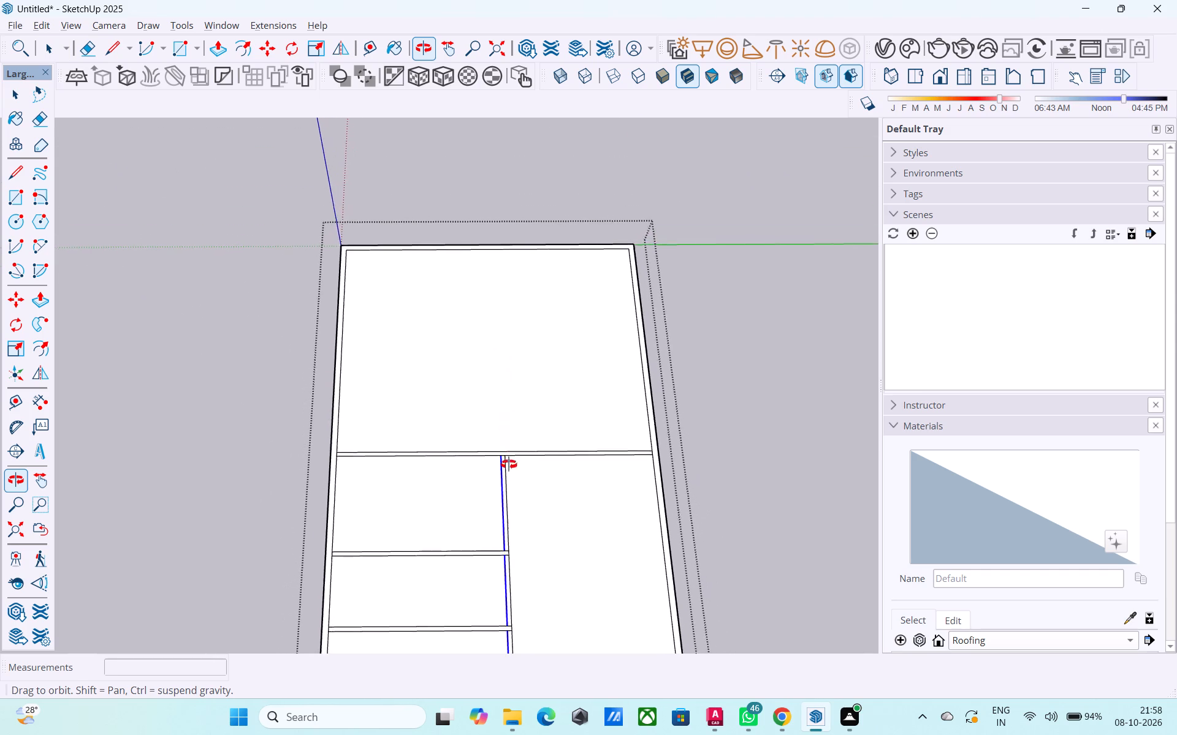
{"action": "middle_click_drag", "start_coordinate": [509, 464], "coordinate": [517, 425]}
{"action": "middle_click_drag", "start_coordinate": [499, 396], "coordinate": [500, 408]}
{"action": "middle_click_drag", "start_coordinate": [483, 363], "coordinate": [483, 404]}
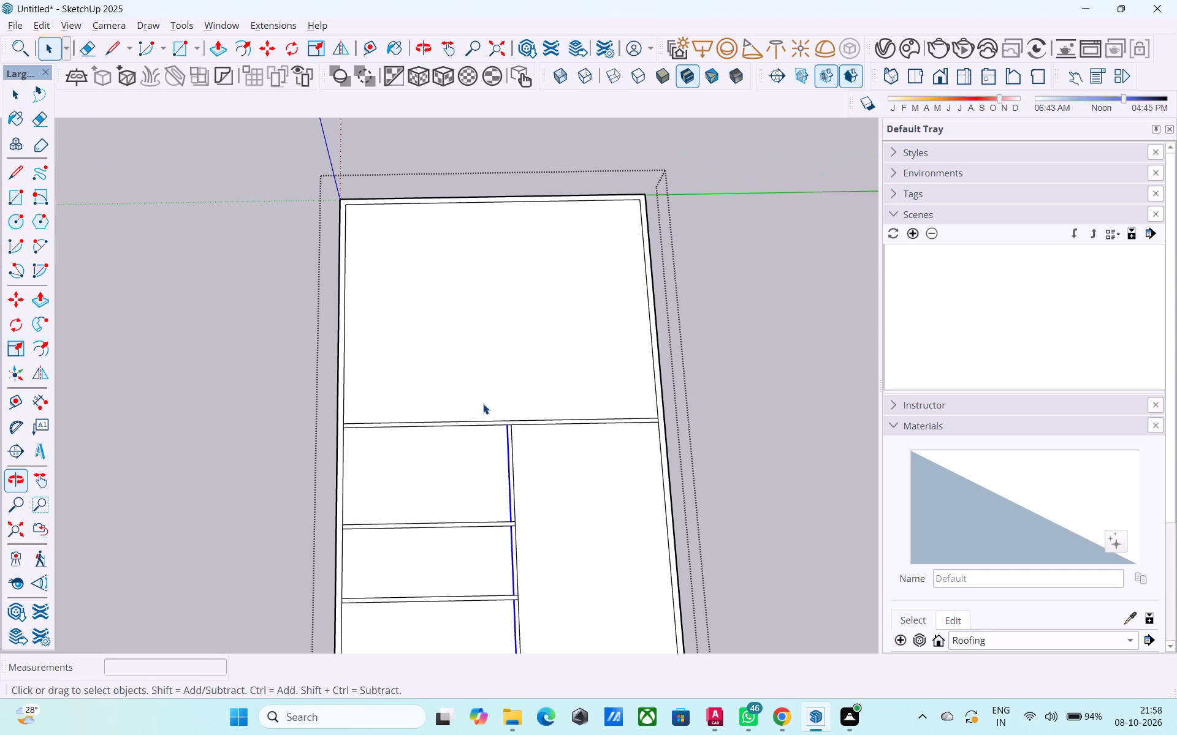
{"action": "left_click", "coordinate": [484, 201]}
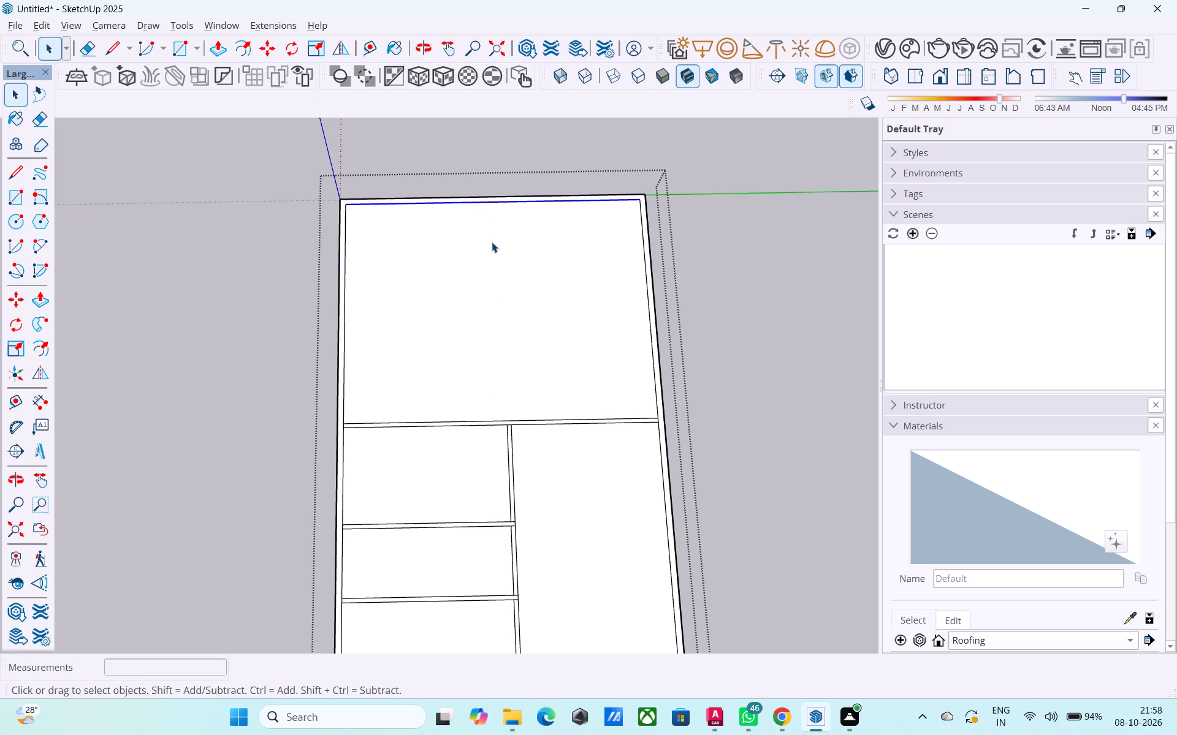
{"action": "key", "text": "m"}
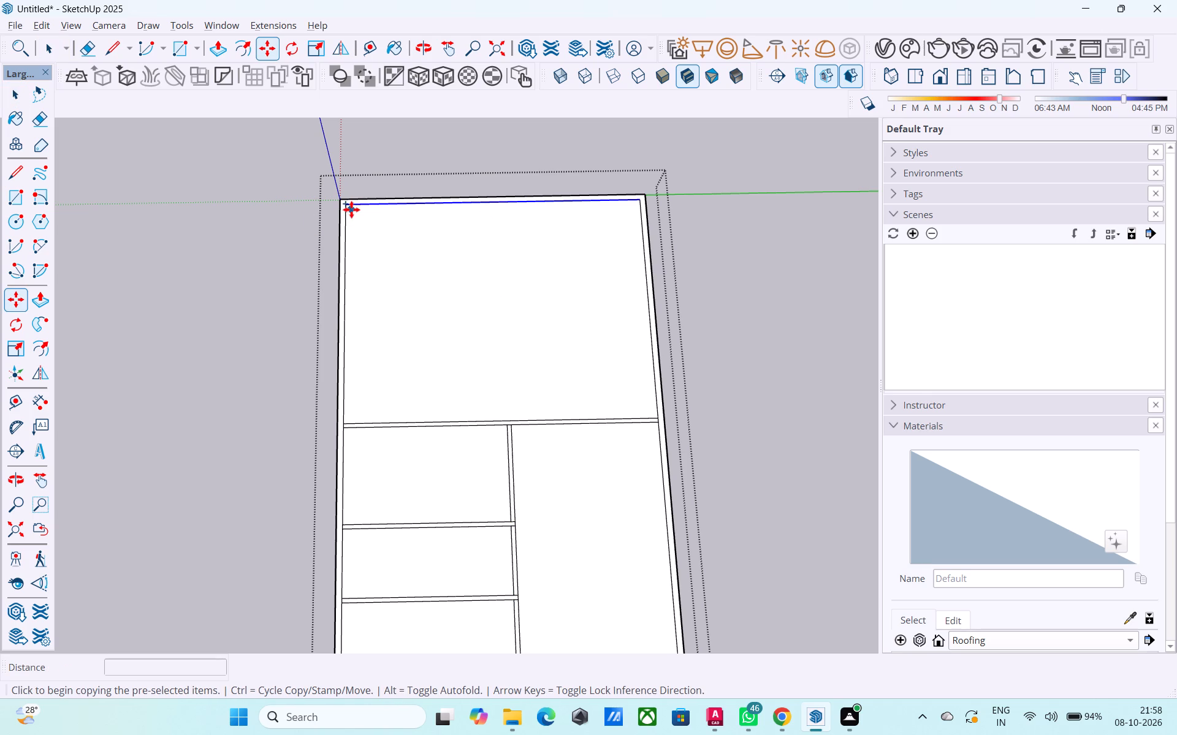
{"action": "left_click", "coordinate": [349, 206]}
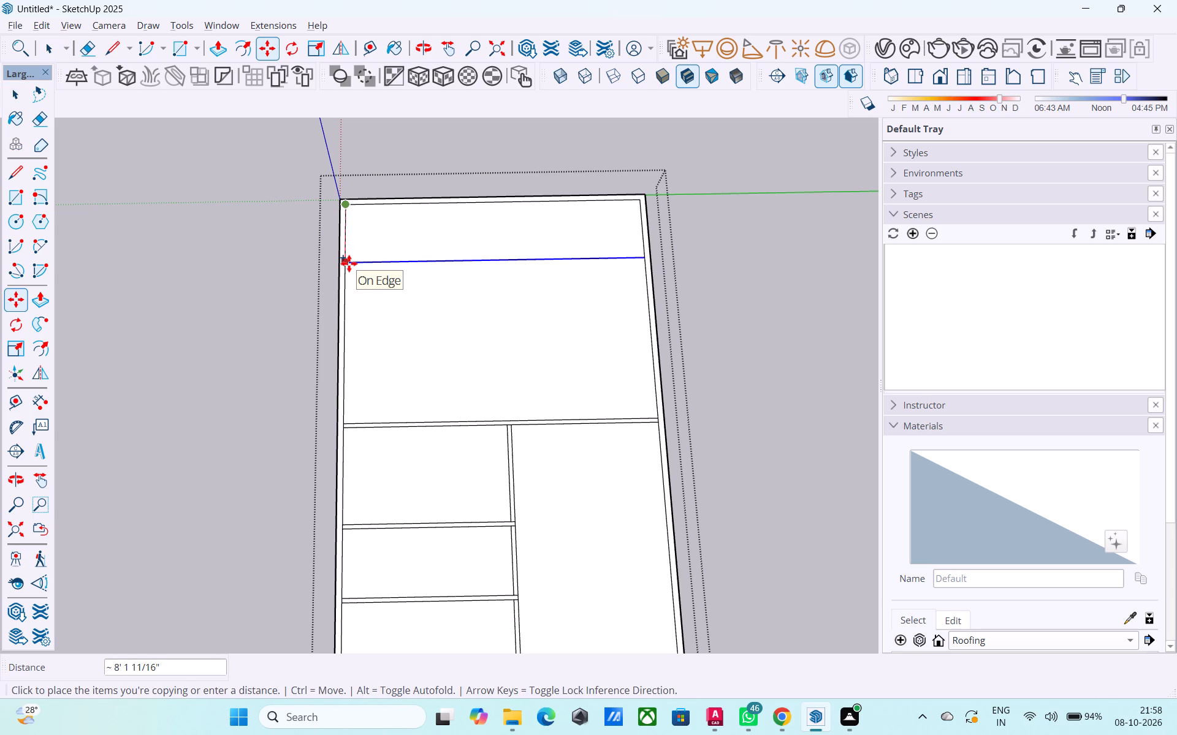
{"action": "type", "text": "18'"}
{"action": "key", "text": "Return"}
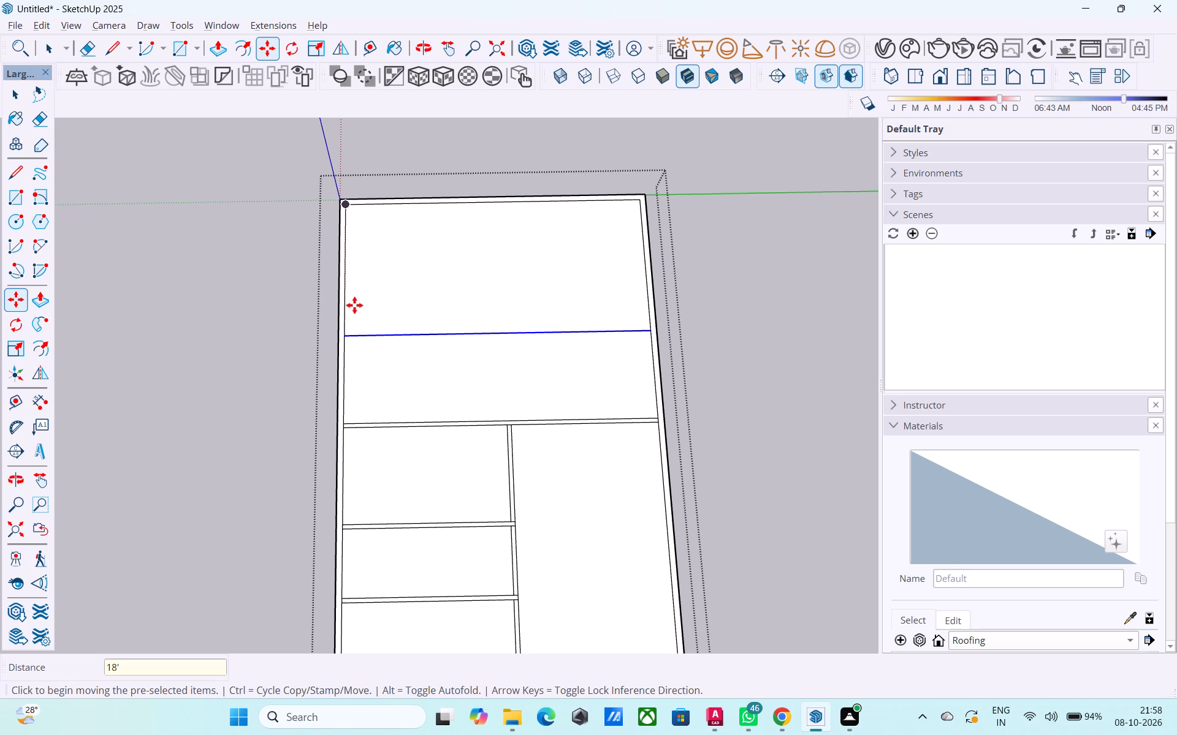
{"action": "type", "text": "20'"}
{"action": "key", "text": "Return"}
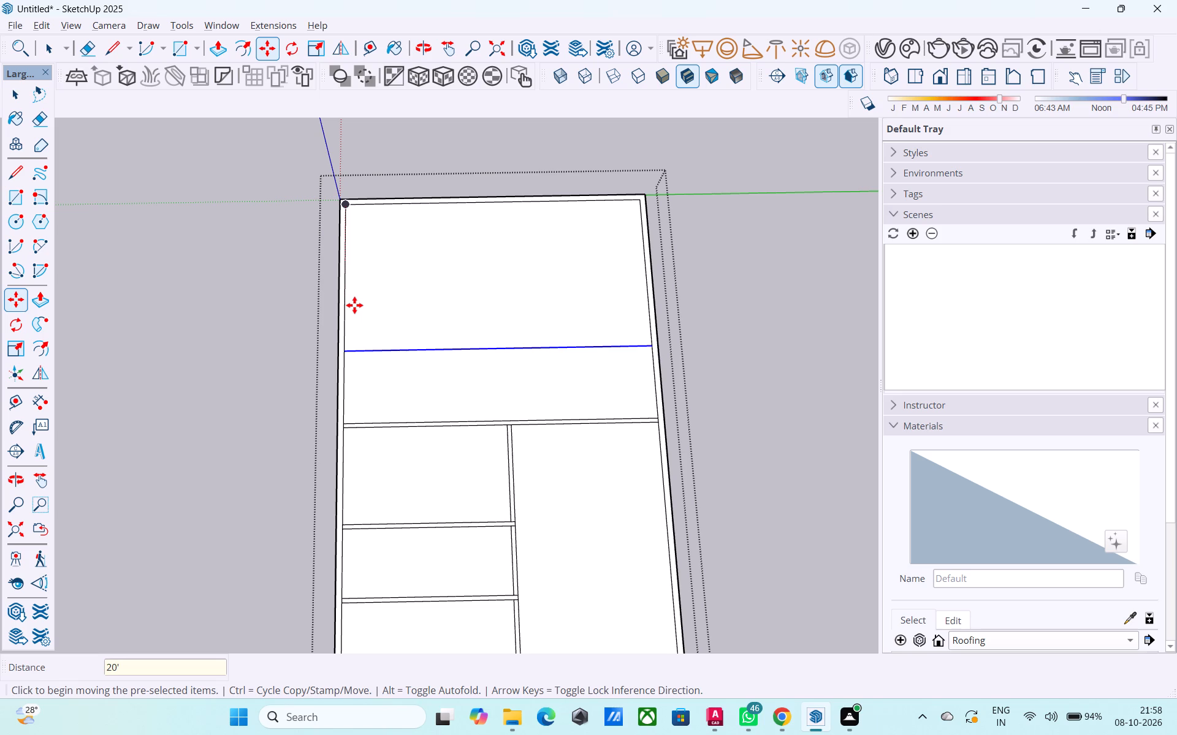
Copy the new 20' line another 6" toward the central partition to outline a full-width wall.
{"action": "left_click", "coordinate": [345, 353]}
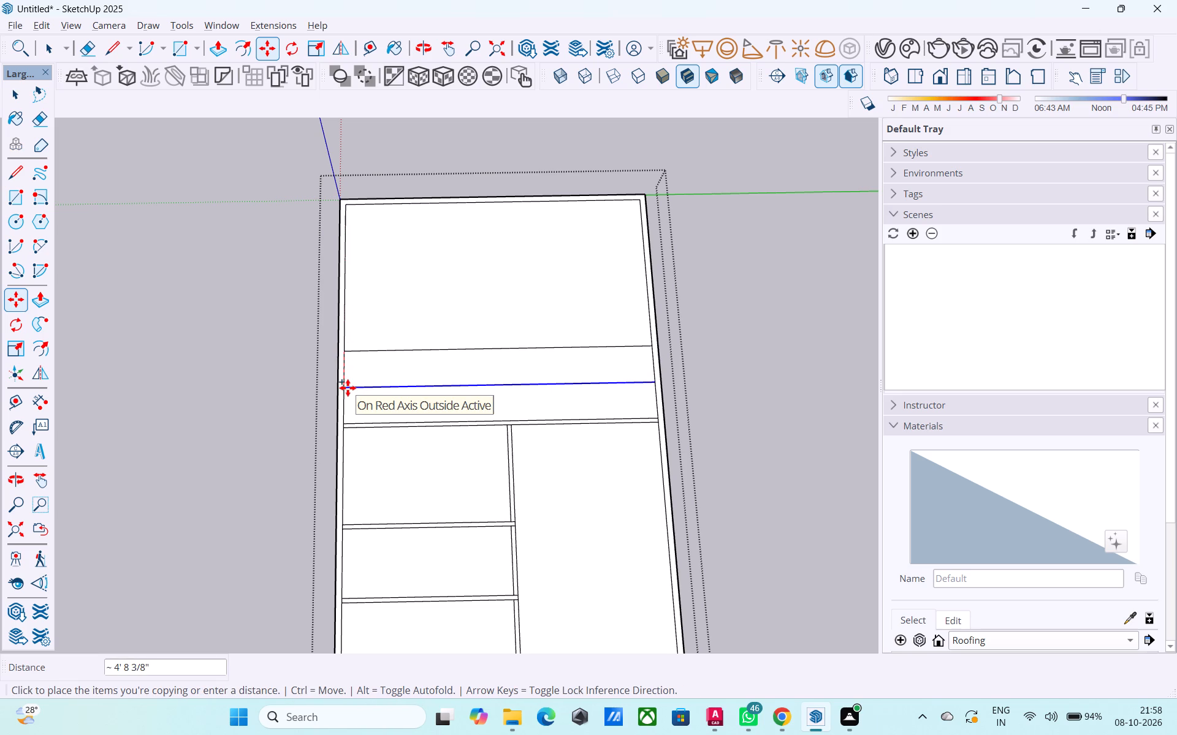
{"action": "type", "text": "6\""}
{"action": "key", "text": "Return"}
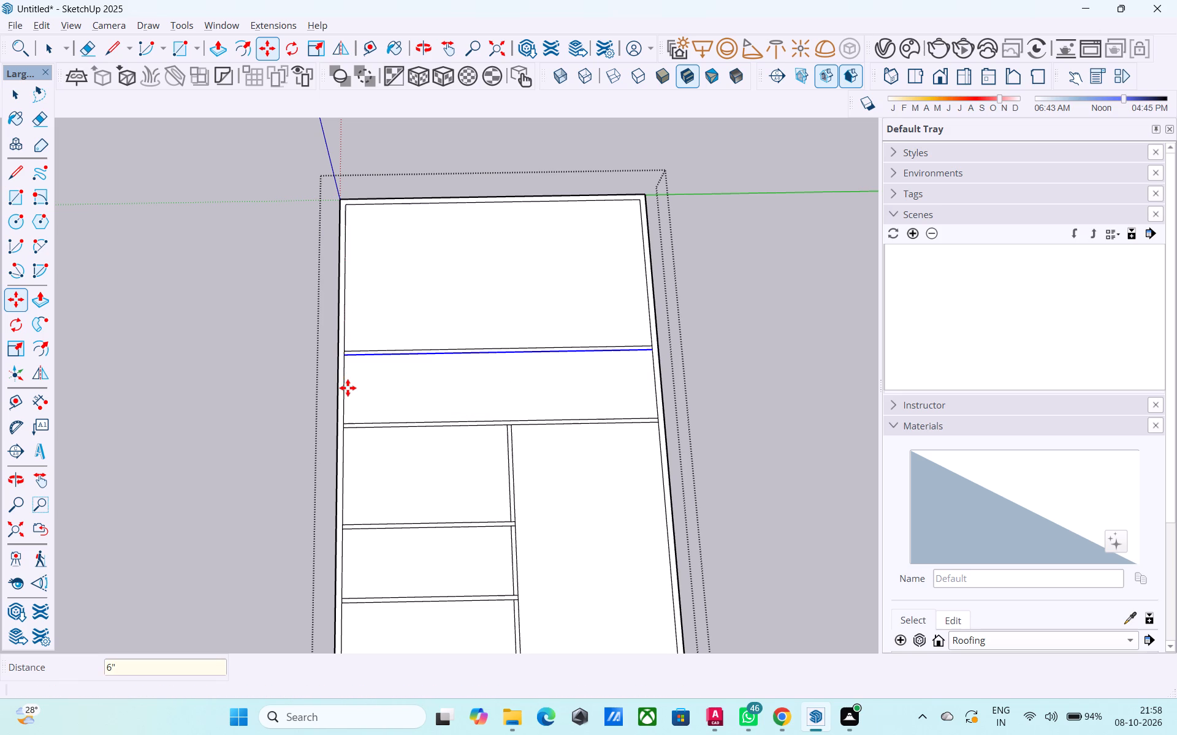
Draw a short line across the central partition's thickness, extending the lengthwise wall's edge that lies away from the red axis.
{"action": "key", "text": "space"}
{"action": "middle_click_drag", "start_coordinate": [450, 445], "coordinate": [451, 323]}
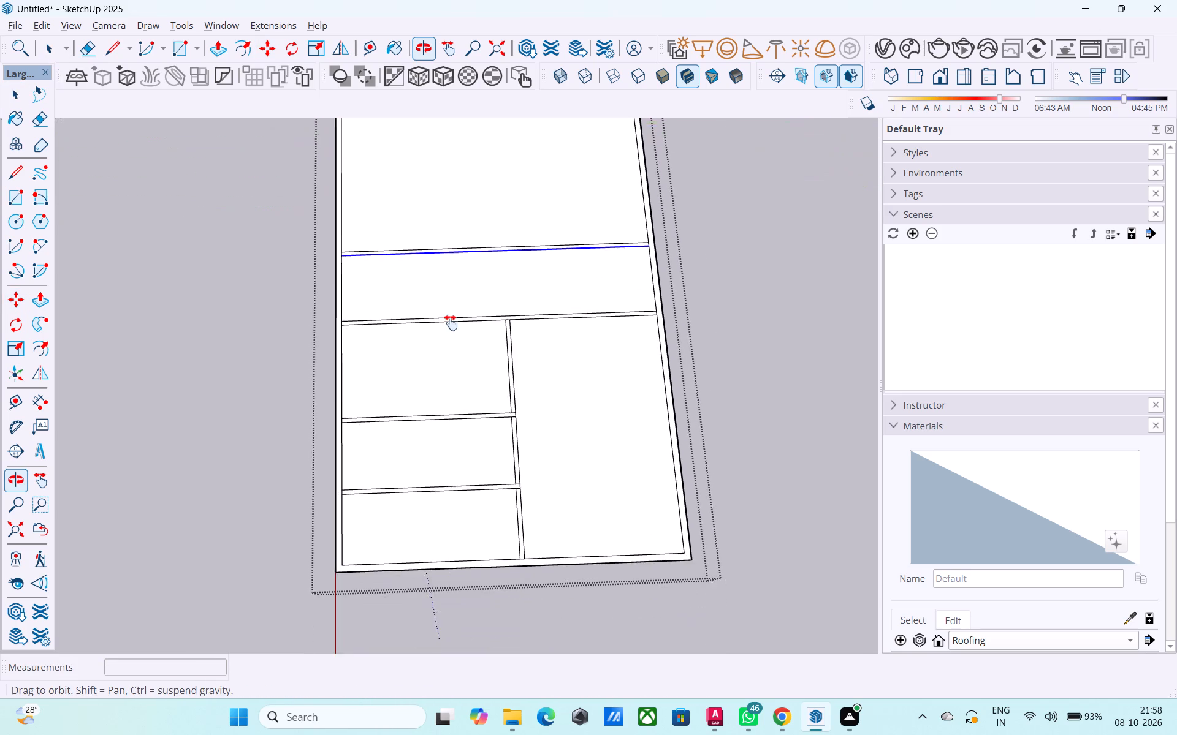
{"action": "middle_click_drag", "start_coordinate": [451, 323], "coordinate": [422, 326]}
{"action": "middle_click_drag", "start_coordinate": [468, 370], "coordinate": [531, 385]}
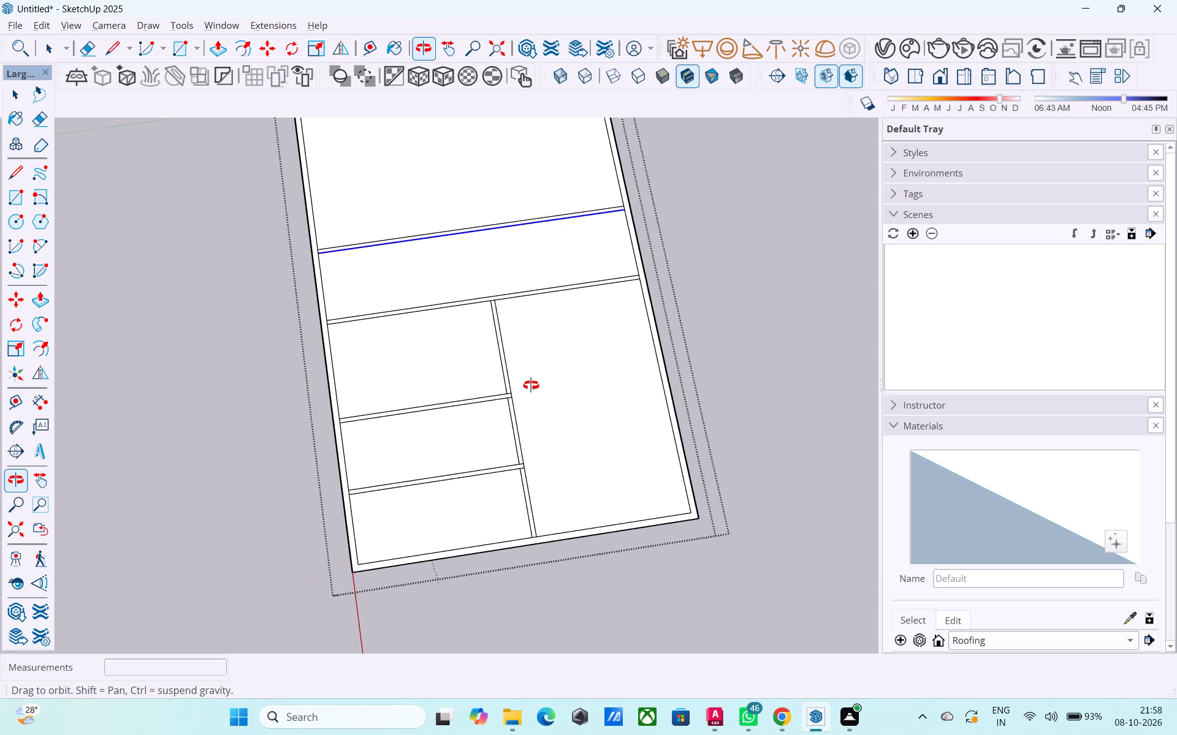
{"action": "middle_click_drag", "start_coordinate": [531, 385], "coordinate": [381, 424]}
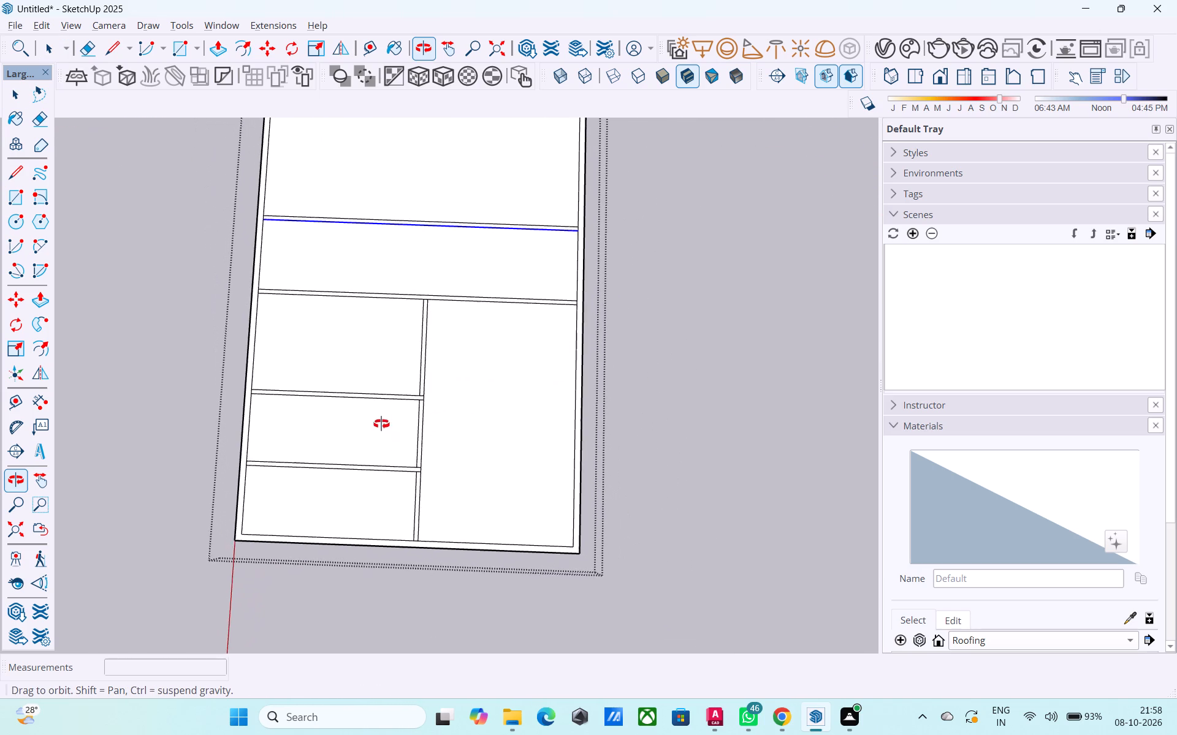
{"action": "middle_click_drag", "start_coordinate": [381, 424], "coordinate": [381, 407]}
{"action": "middle_click_drag", "start_coordinate": [389, 380], "coordinate": [420, 423]}
{"action": "middle_click_drag", "start_coordinate": [472, 360], "coordinate": [472, 389]}
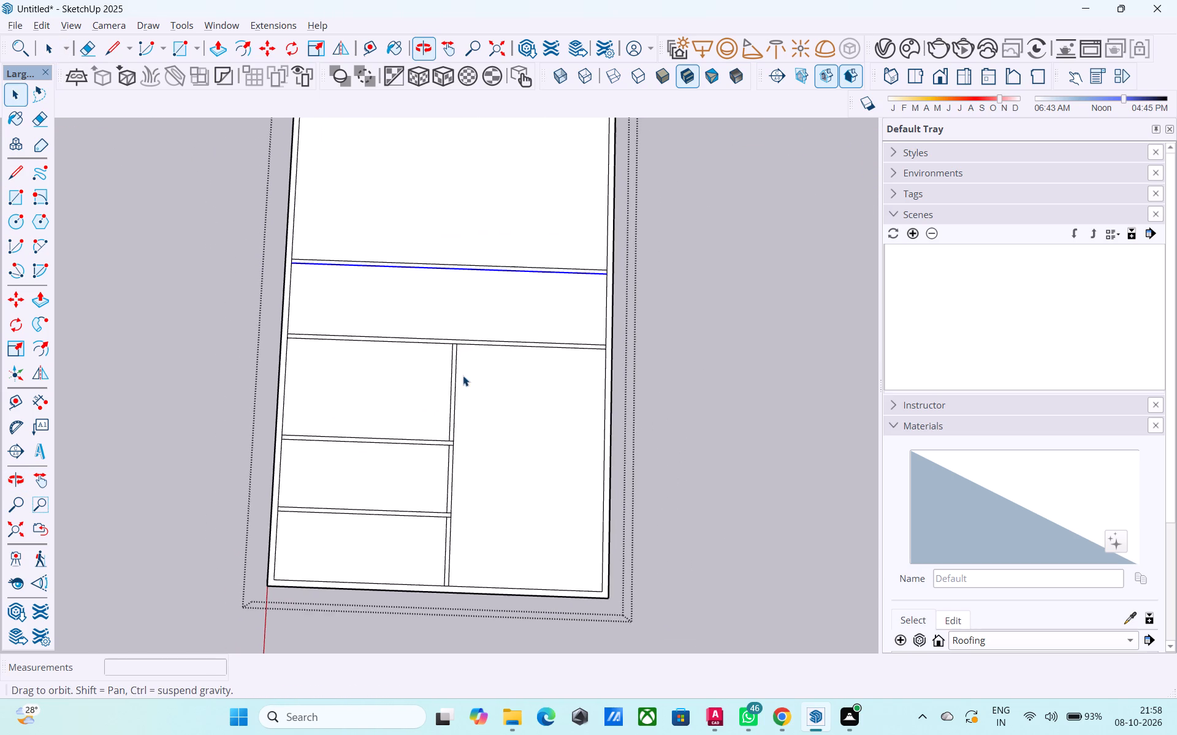
{"action": "middle_click_drag", "start_coordinate": [460, 370], "coordinate": [469, 314]}
{"action": "middle_click_drag", "start_coordinate": [461, 333], "coordinate": [452, 330]}
{"action": "scroll", "coordinate": [449, 349], "scroll_direction": "up", "scroll_amount": 4}
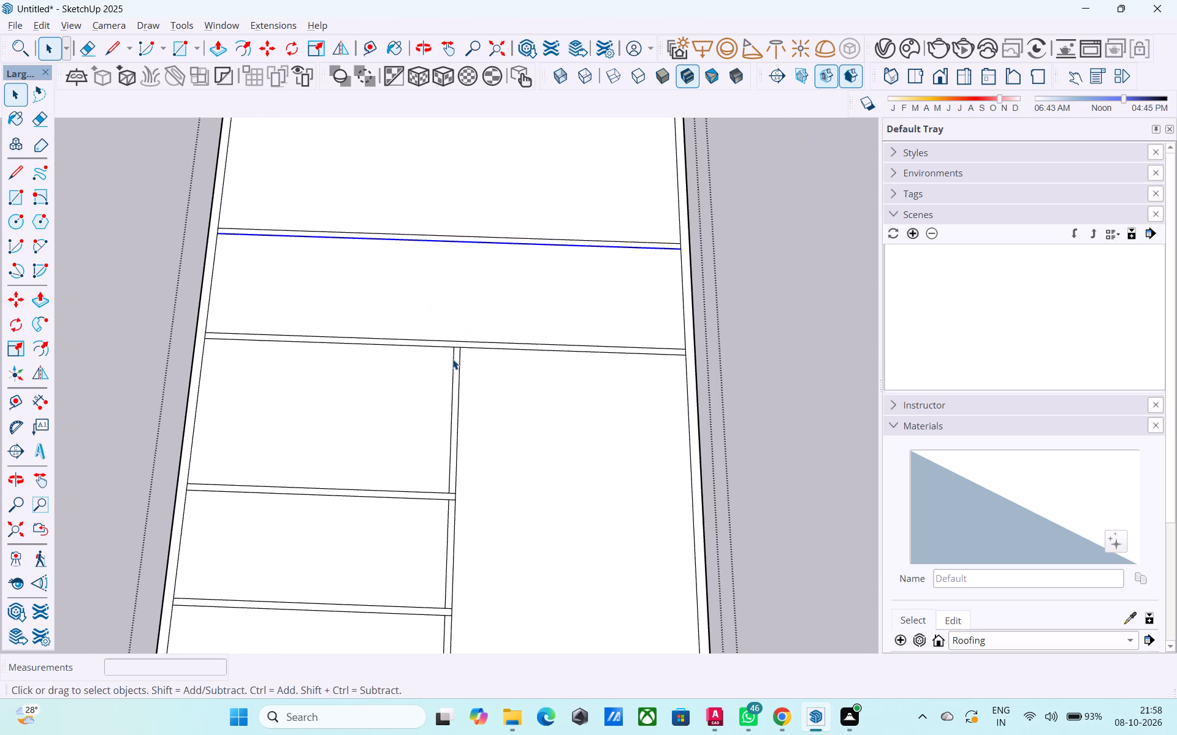
{"action": "key", "text": "l"}
{"action": "scroll", "coordinate": [459, 352], "scroll_direction": "up", "scroll_amount": 3}
{"action": "left_click", "coordinate": [459, 352]}
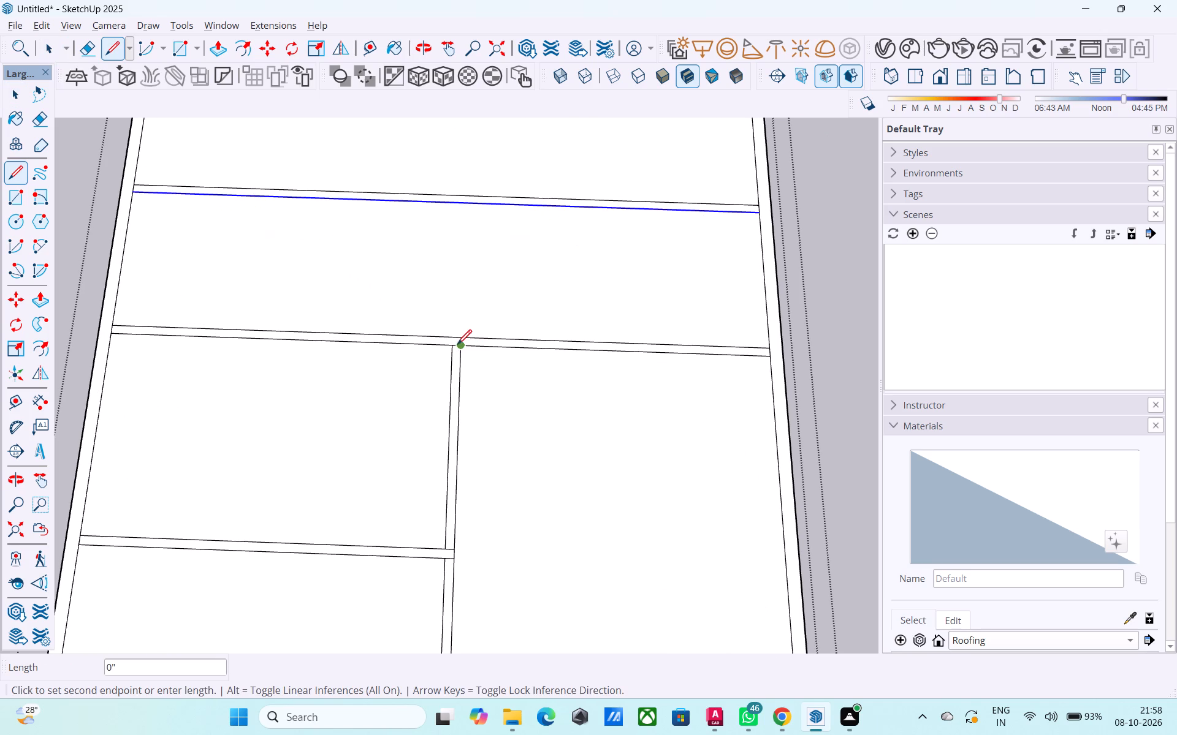
{"action": "left_click", "coordinate": [461, 336]}
{"action": "key", "text": "space"}
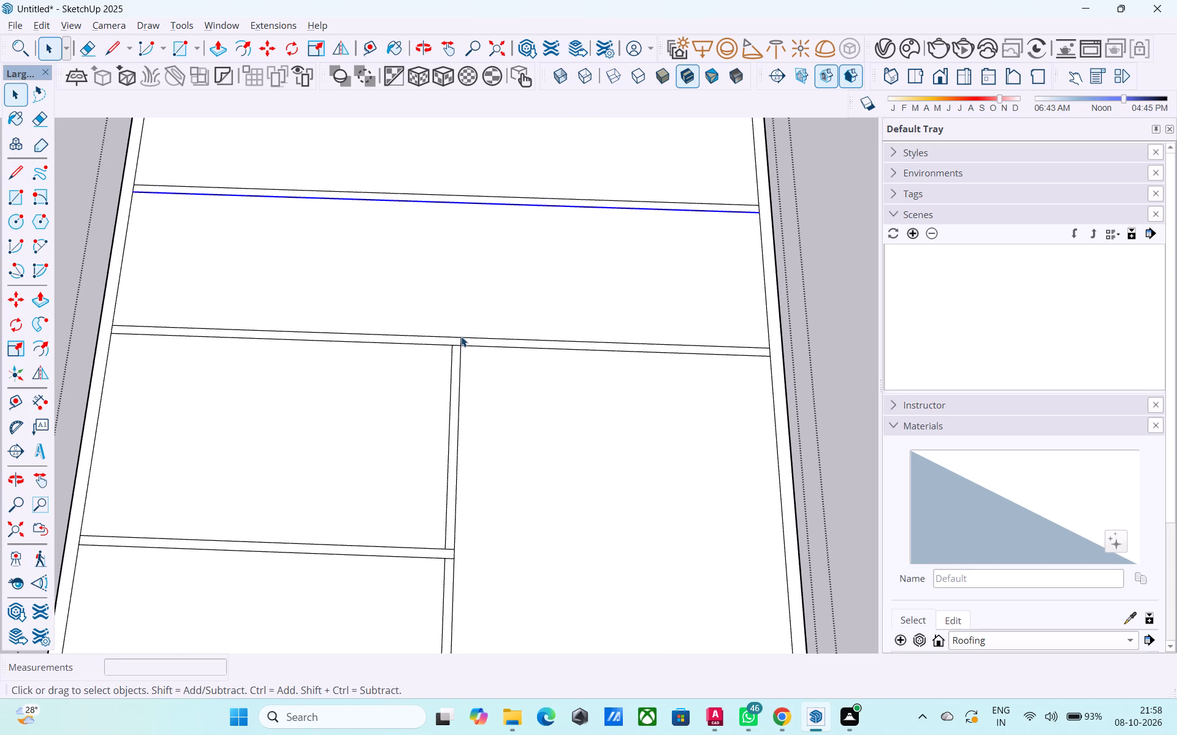
Erase both central partition lines between the lengthwise wall and the long outer wall opposite the red axis.
{"action": "key", "text": "e"}
{"action": "left_click_drag", "start_coordinate": [552, 371], "coordinate": [544, 301]}
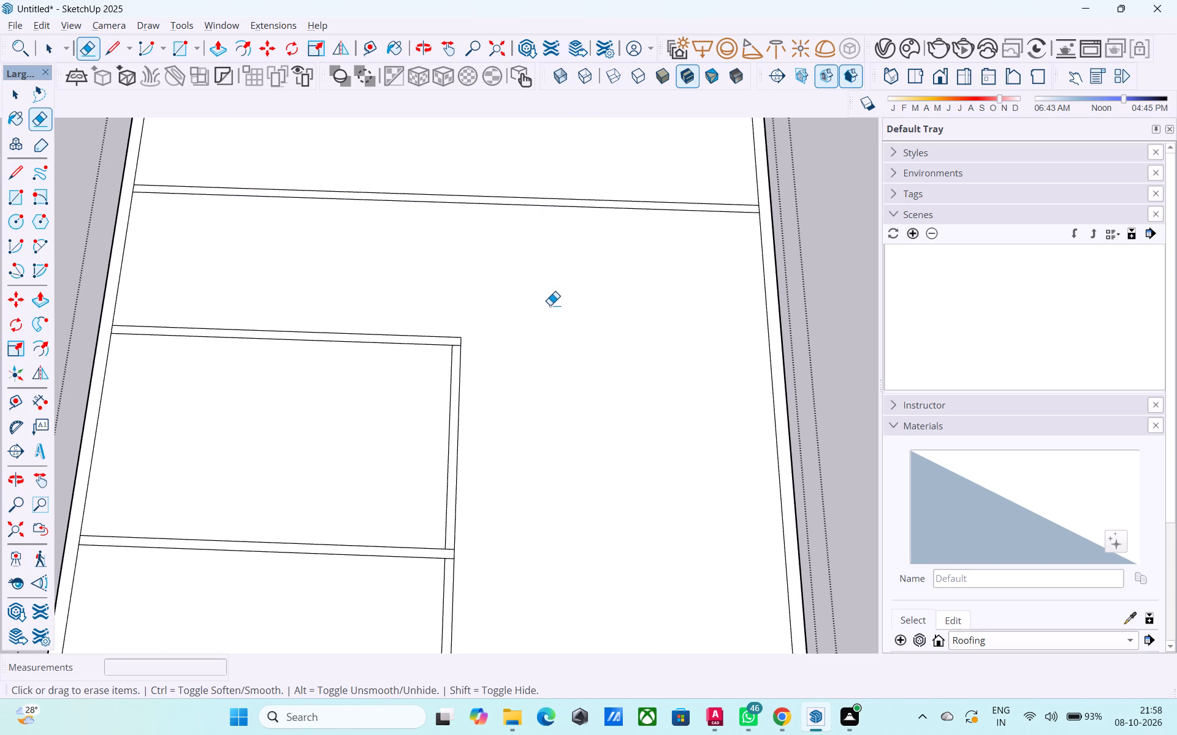
{"action": "scroll", "coordinate": [551, 305], "scroll_direction": "down", "scroll_amount": 4}
{"action": "scroll", "coordinate": [500, 336], "scroll_direction": "down", "scroll_amount": 5}
{"action": "middle_click_drag", "start_coordinate": [511, 396], "coordinate": [972, 331]}
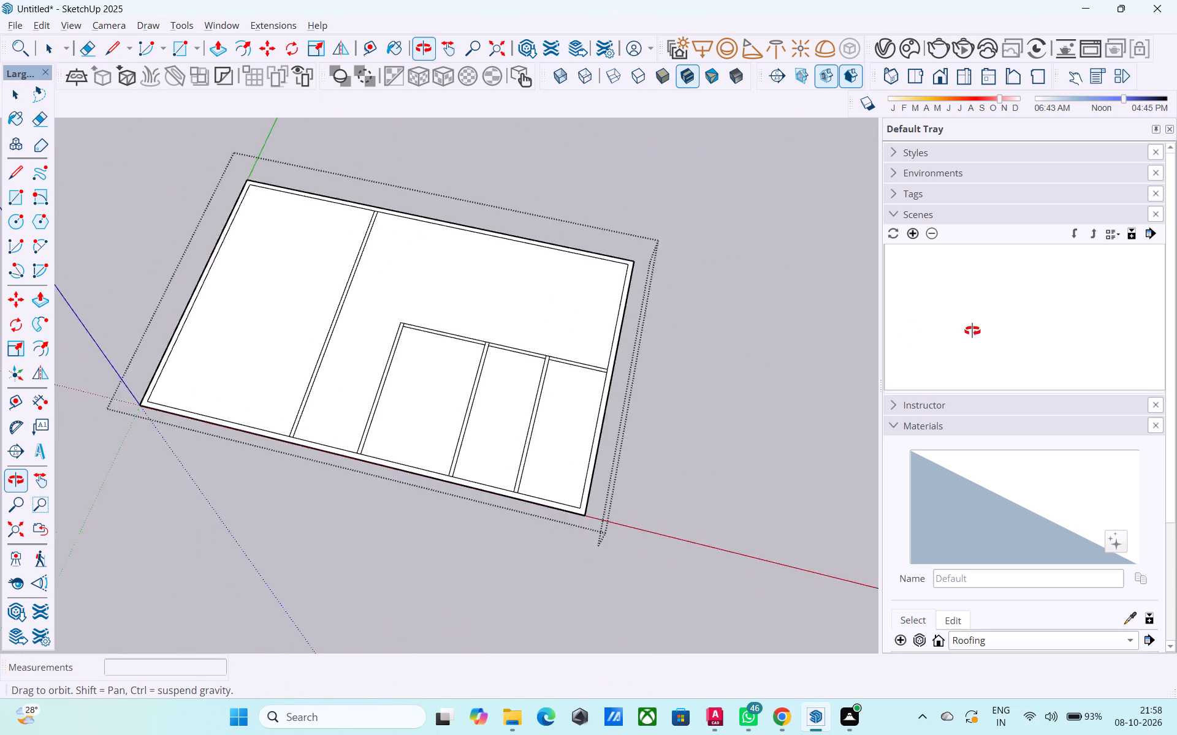
{"action": "middle_click_drag", "start_coordinate": [972, 331], "coordinate": [527, 357]}
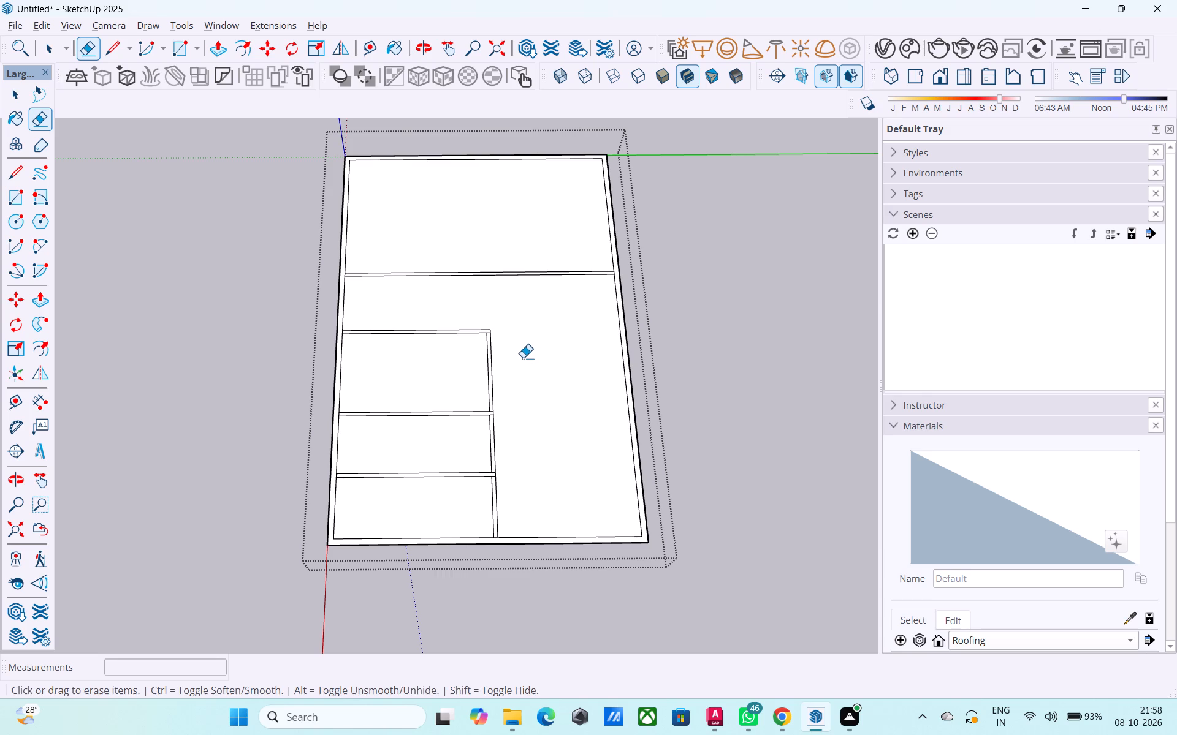
{"action": "key", "text": "Escape"}
{"action": "key", "text": "space"}
Draw a 20' line from the short outer wall's inner edge at the origin end to the full-width wall, aligned with the shortened partition's end.
{"action": "key", "text": "l"}
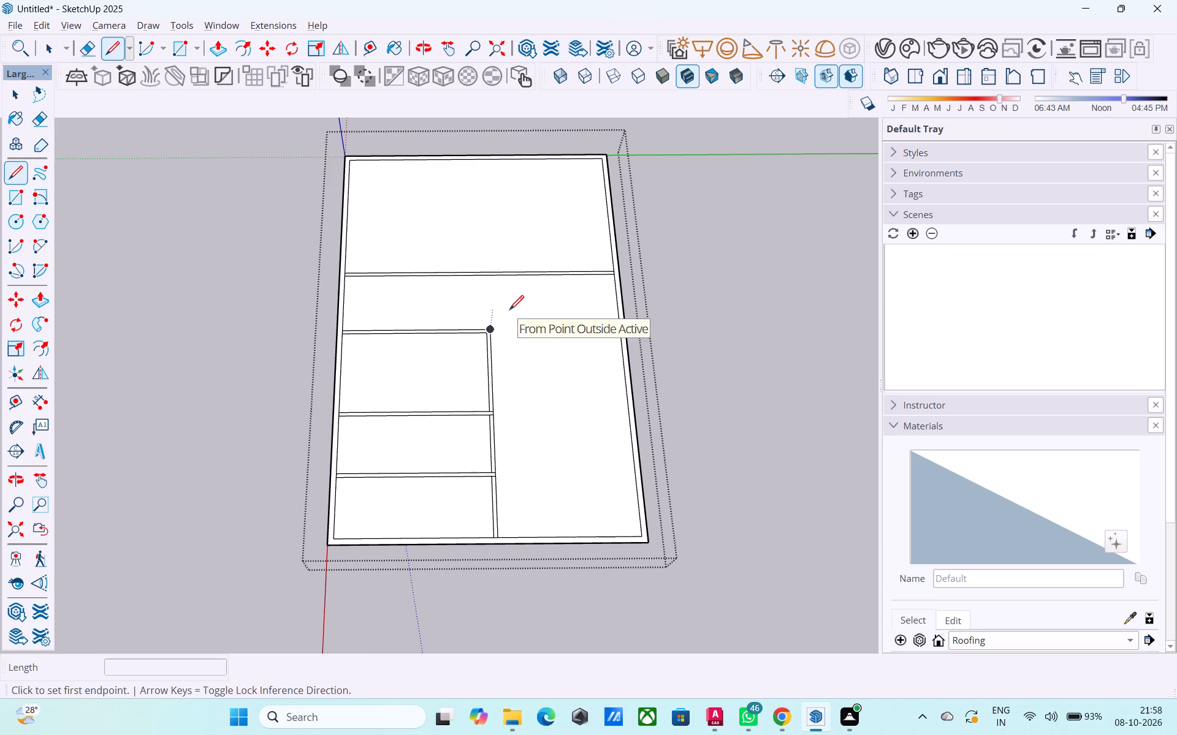
{"action": "middle_click_drag", "start_coordinate": [508, 309], "coordinate": [505, 407], "text": "shift"}
{"action": "middle_click_drag", "start_coordinate": [469, 250], "coordinate": [462, 359]}
{"action": "scroll", "coordinate": [500, 279], "scroll_direction": "up", "scroll_amount": 3}
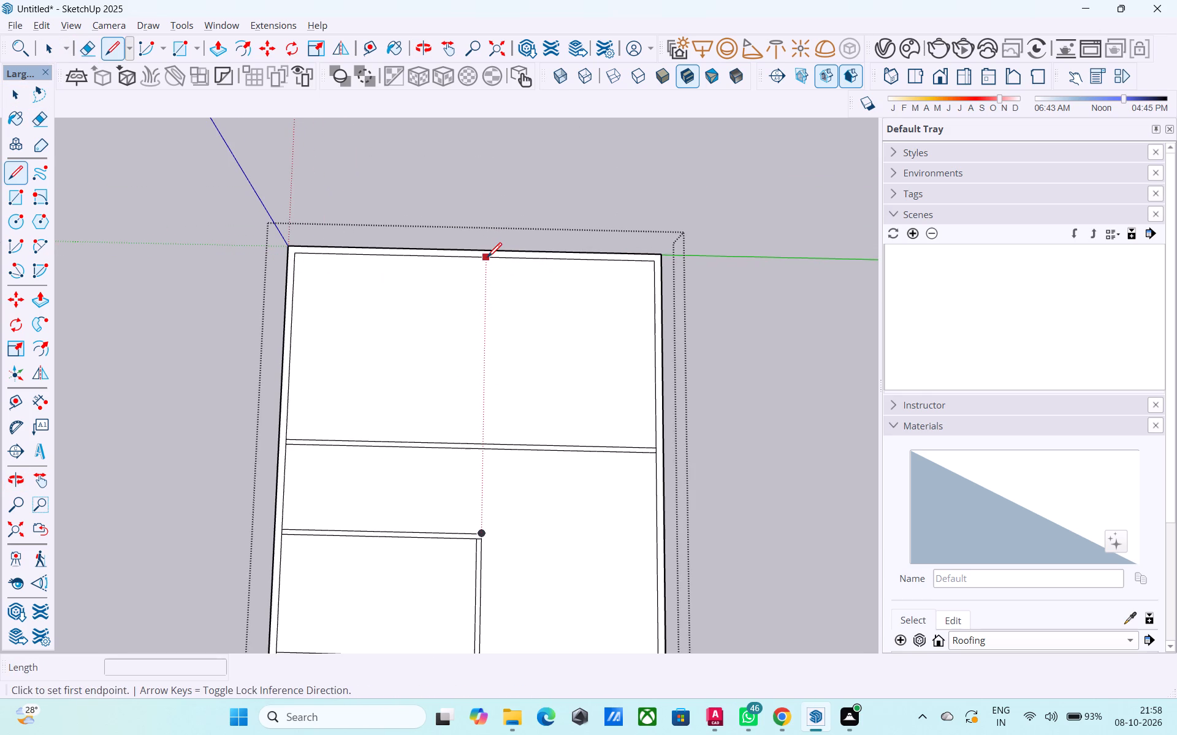
{"action": "middle_click_drag", "start_coordinate": [500, 261], "coordinate": [510, 336]}
{"action": "scroll", "coordinate": [494, 273], "scroll_direction": "up", "scroll_amount": 2}
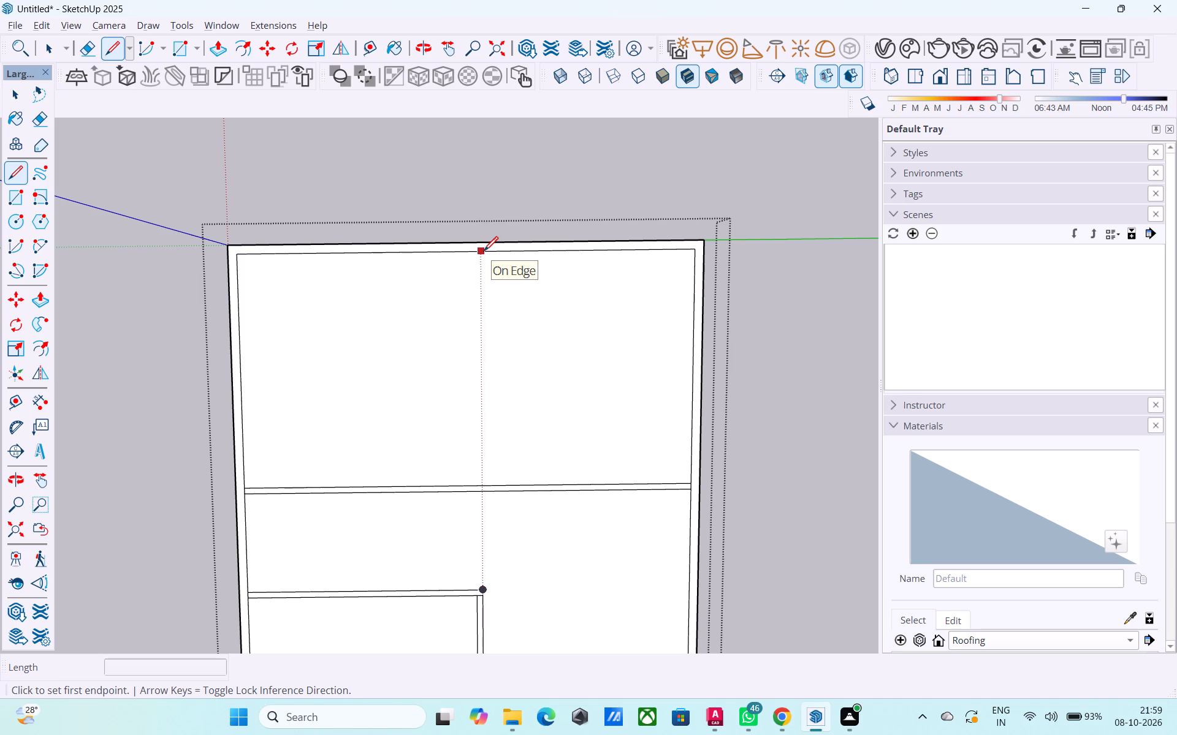
{"action": "left_click", "coordinate": [484, 252]}
{"action": "left_click", "coordinate": [488, 486]}
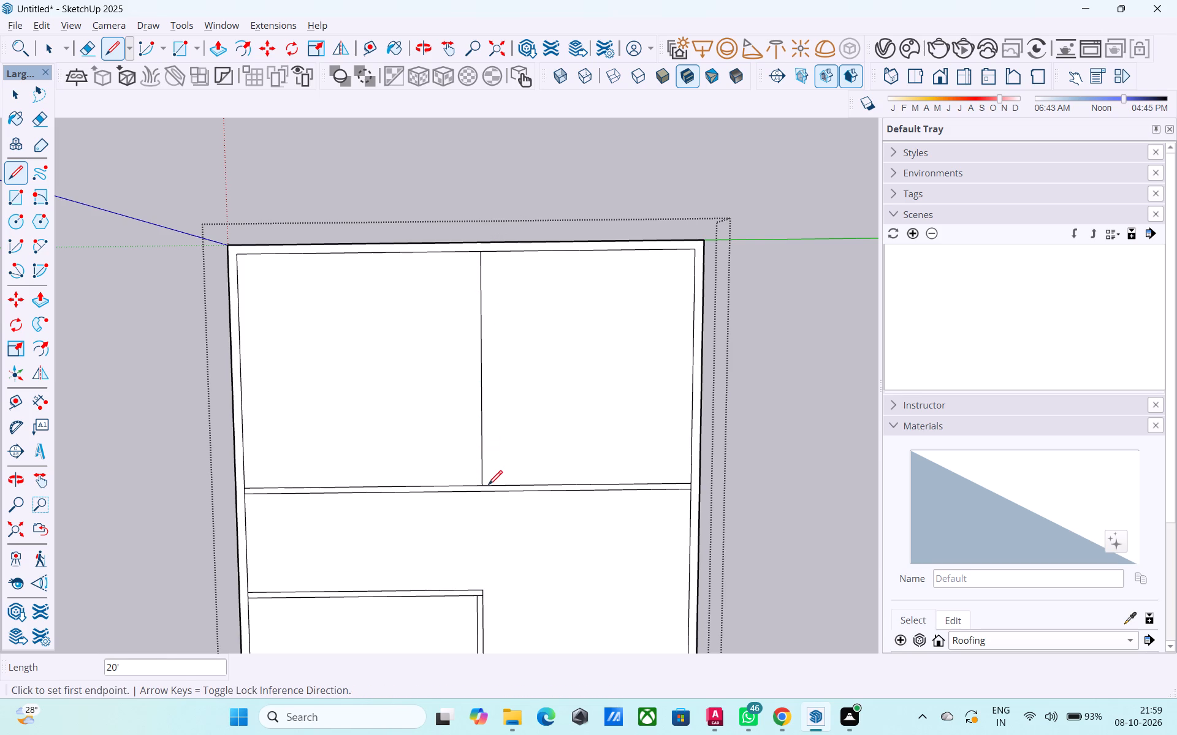
{"action": "key", "text": "space"}
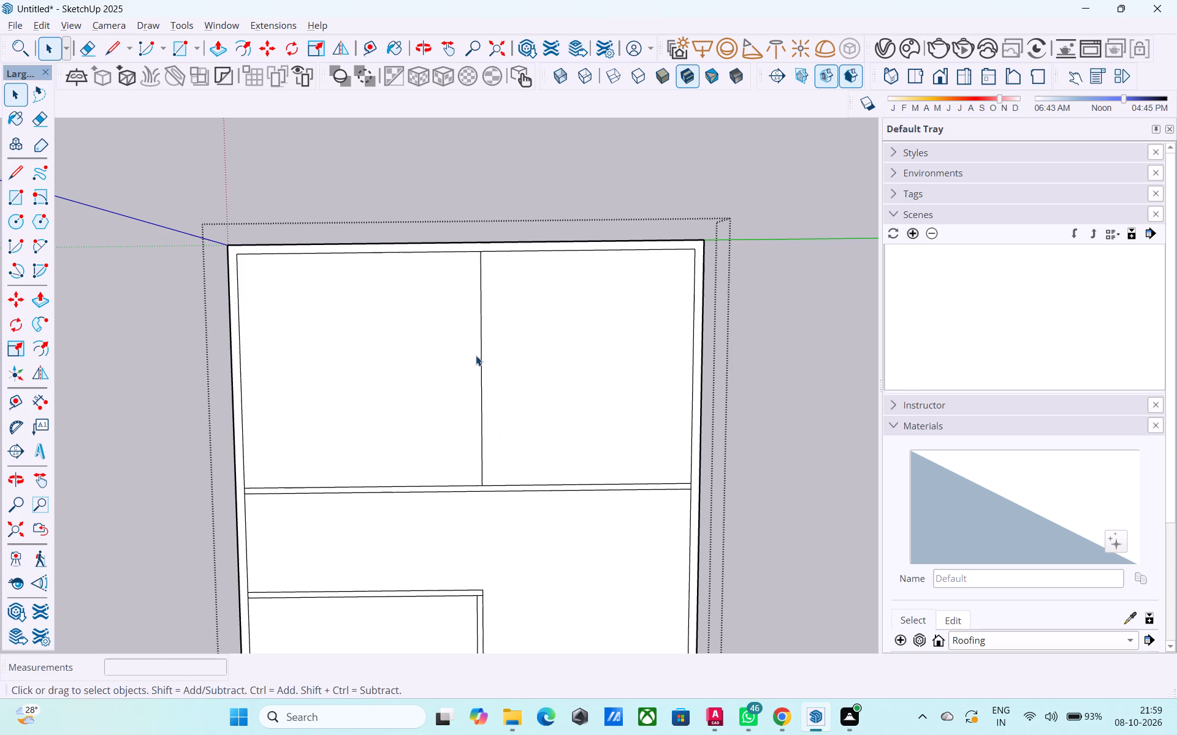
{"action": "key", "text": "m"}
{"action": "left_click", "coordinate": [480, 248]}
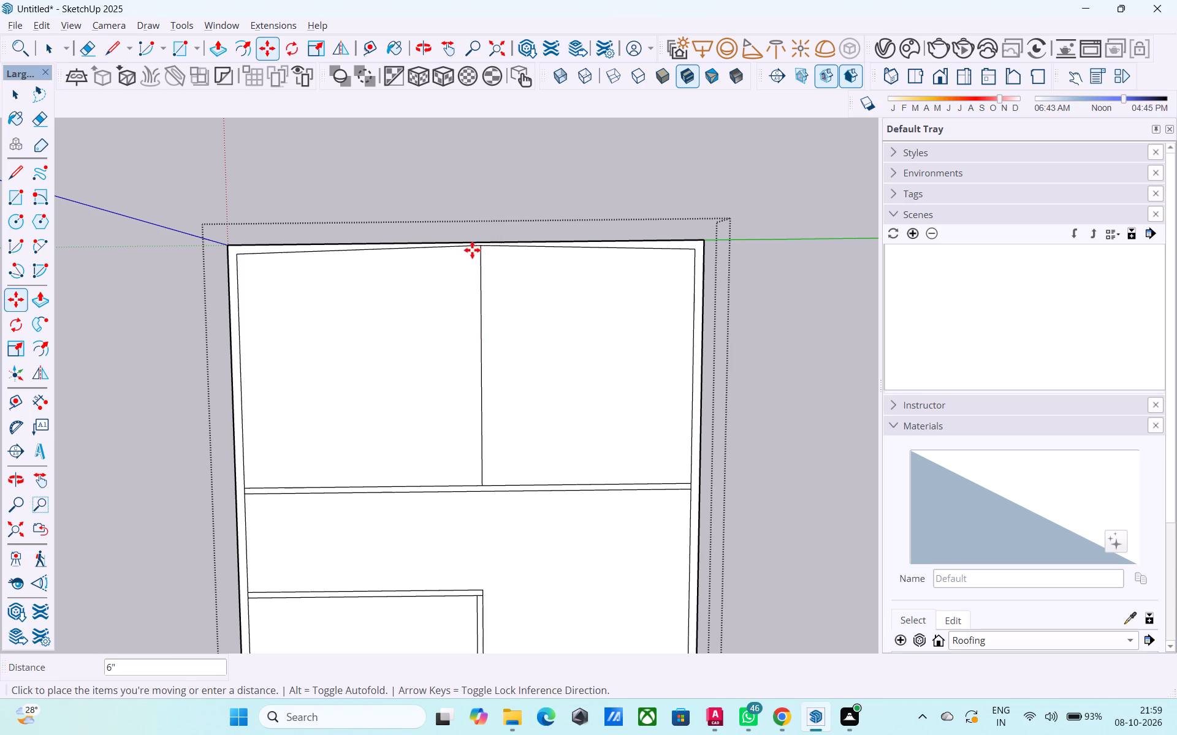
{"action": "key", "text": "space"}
Copy the new 20' line 6" toward the red axis to outline the wall between the two end rooms.
{"action": "left_click", "coordinate": [480, 263]}
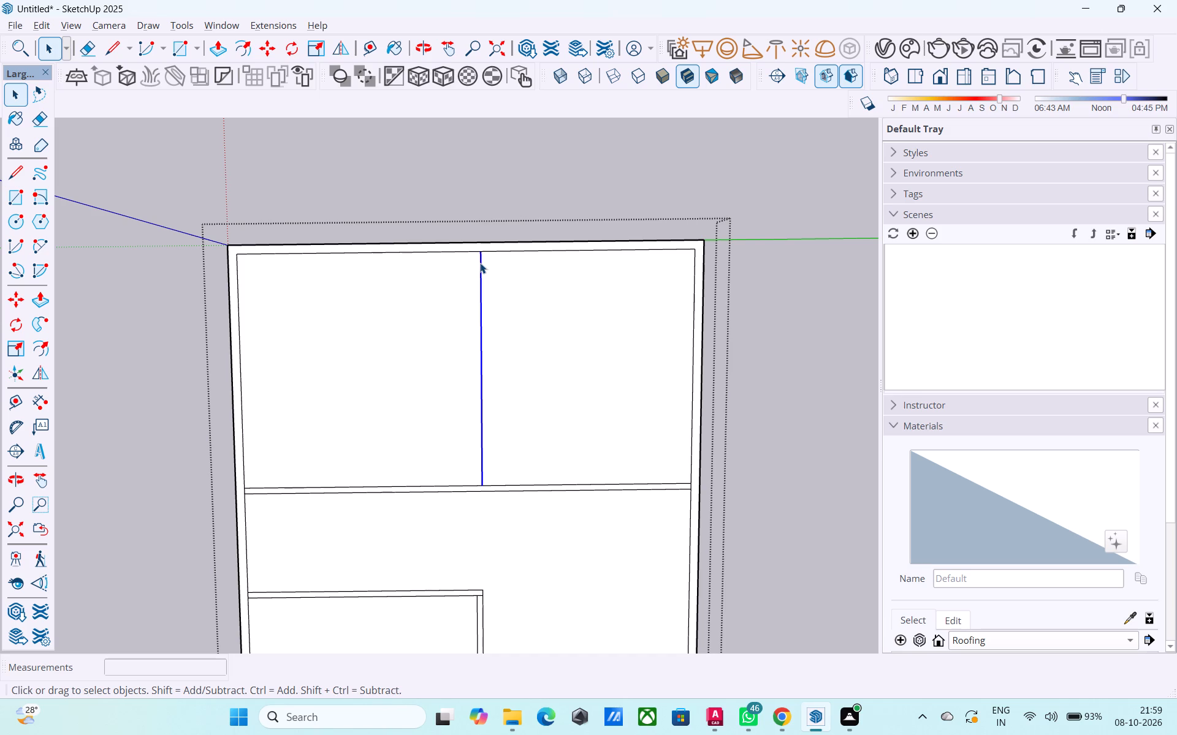
{"action": "key", "text": "m"}
{"action": "left_click", "coordinate": [482, 251]}
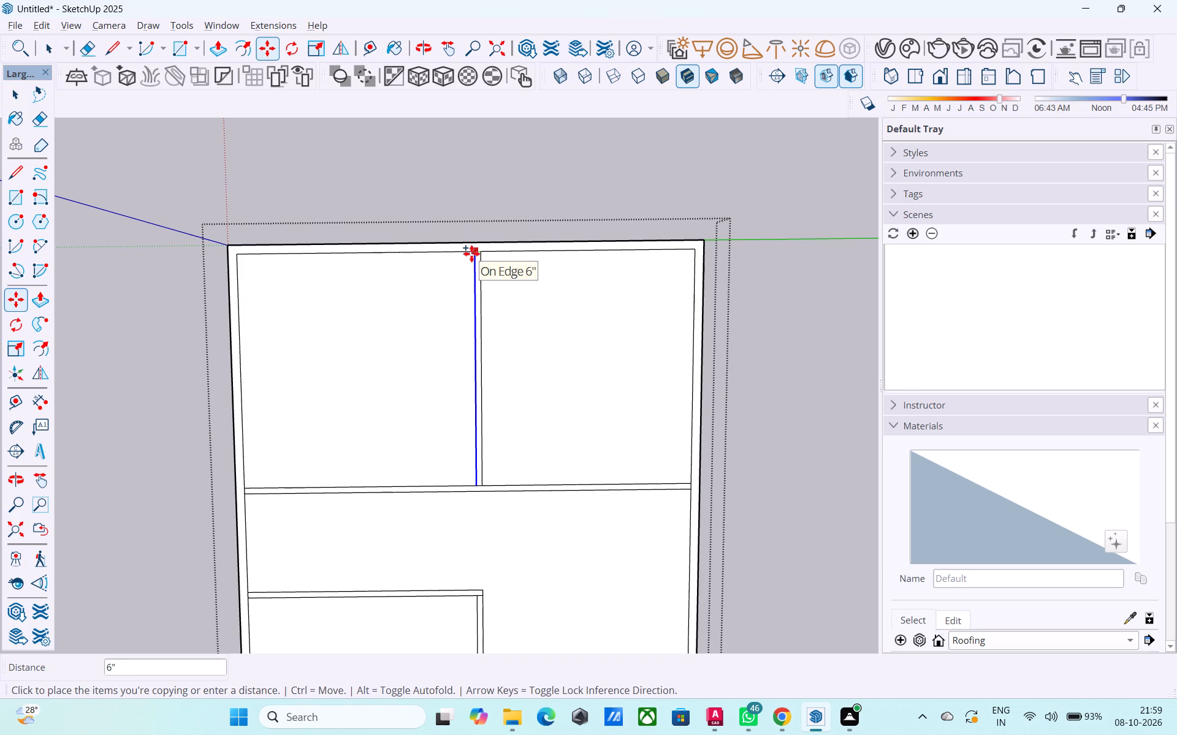
{"action": "left_click", "coordinate": [471, 253]}
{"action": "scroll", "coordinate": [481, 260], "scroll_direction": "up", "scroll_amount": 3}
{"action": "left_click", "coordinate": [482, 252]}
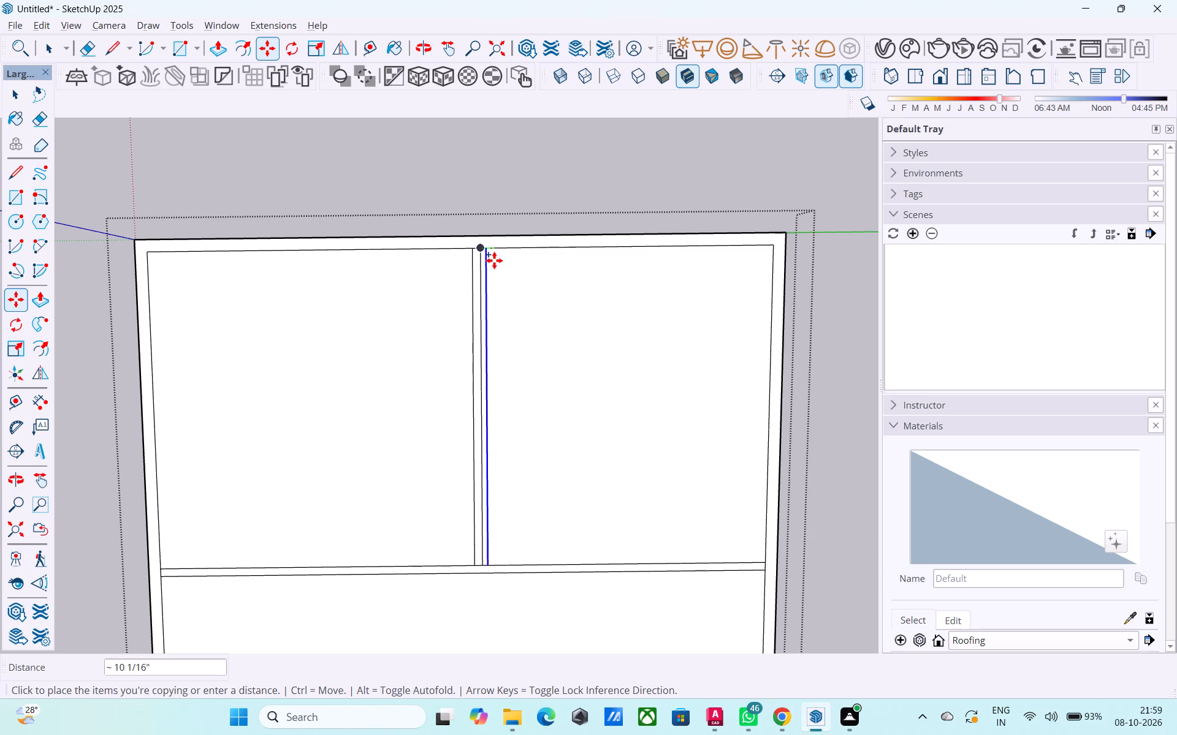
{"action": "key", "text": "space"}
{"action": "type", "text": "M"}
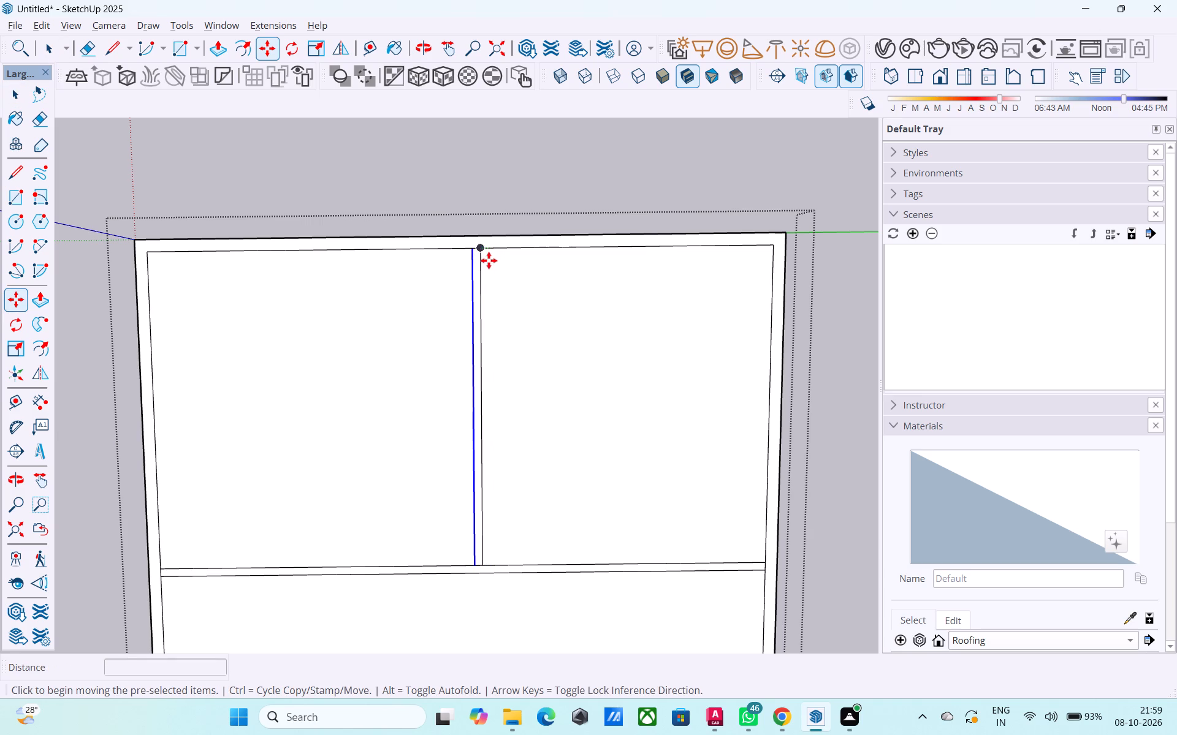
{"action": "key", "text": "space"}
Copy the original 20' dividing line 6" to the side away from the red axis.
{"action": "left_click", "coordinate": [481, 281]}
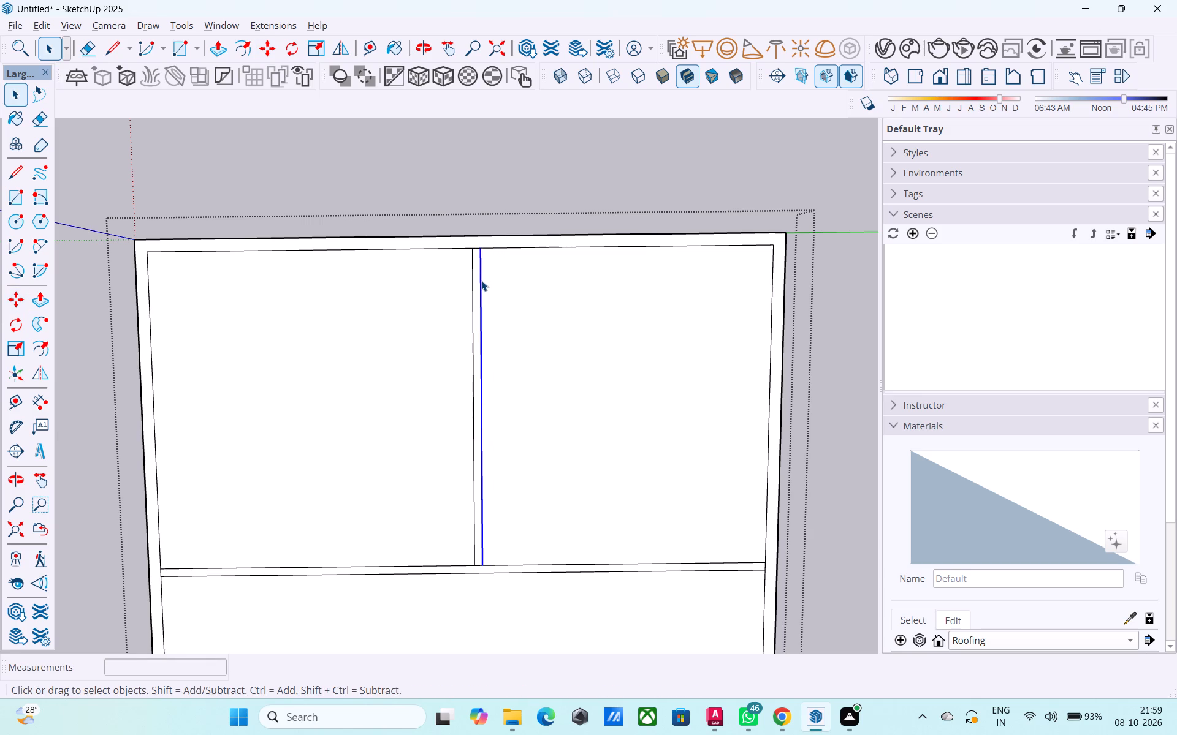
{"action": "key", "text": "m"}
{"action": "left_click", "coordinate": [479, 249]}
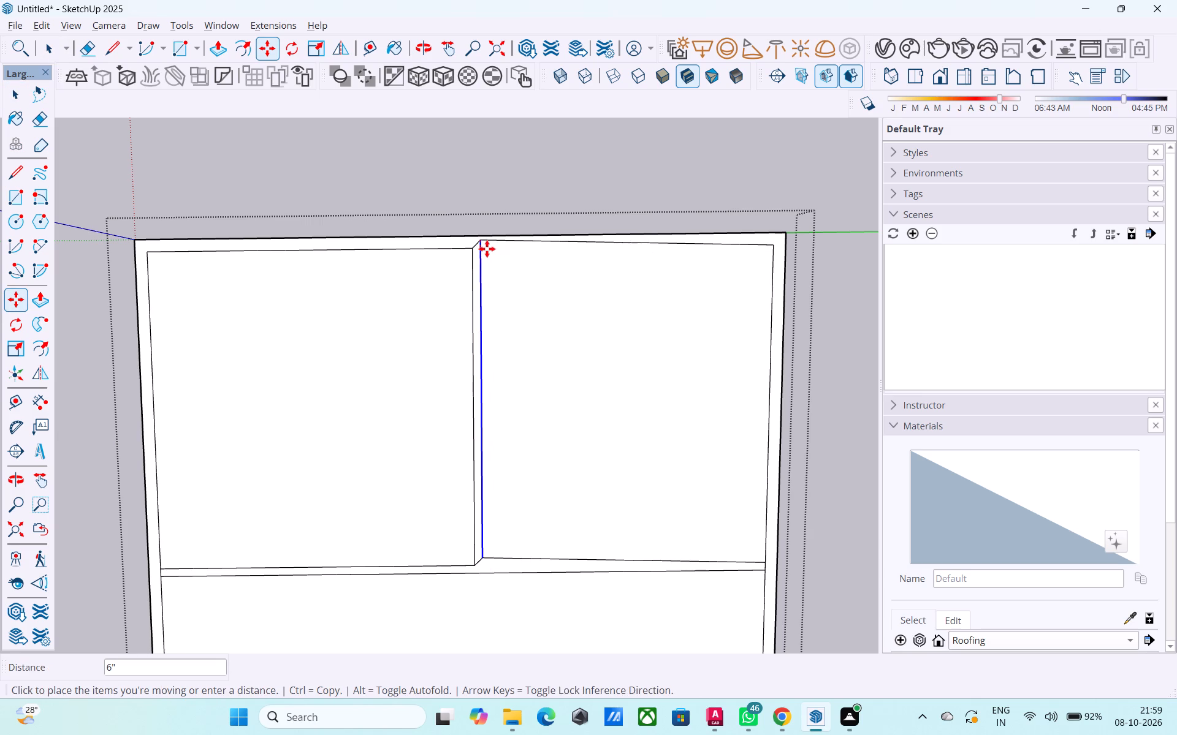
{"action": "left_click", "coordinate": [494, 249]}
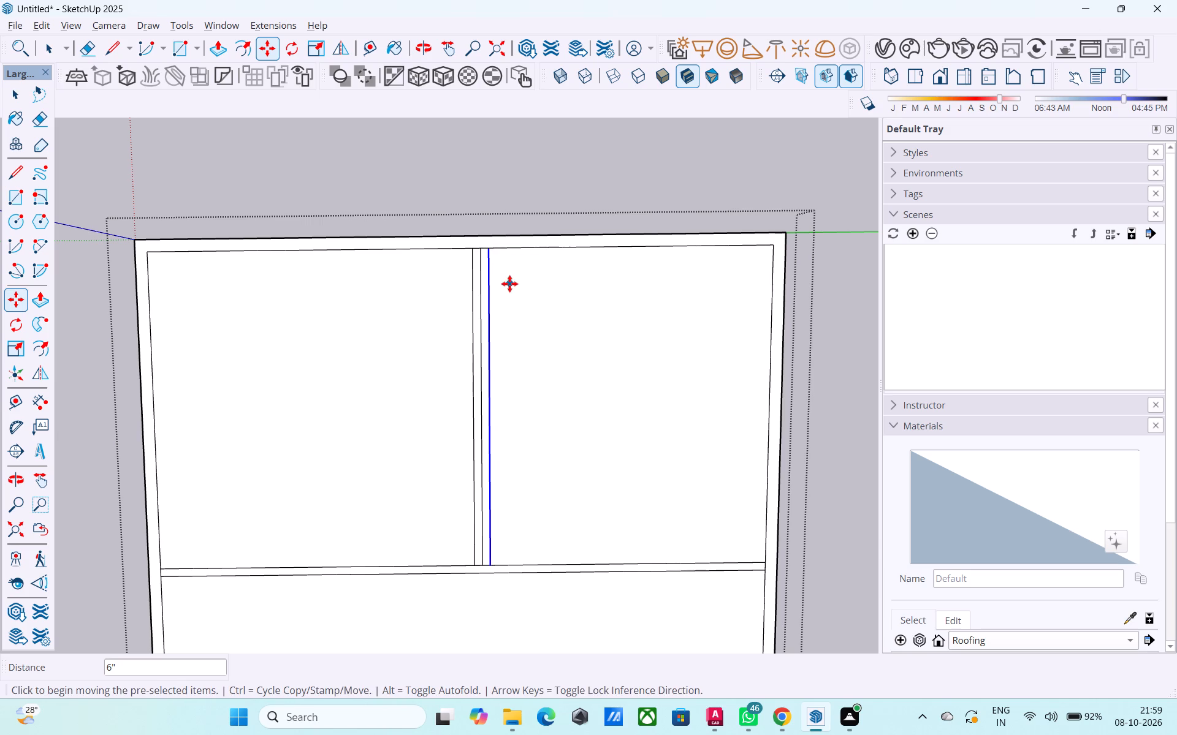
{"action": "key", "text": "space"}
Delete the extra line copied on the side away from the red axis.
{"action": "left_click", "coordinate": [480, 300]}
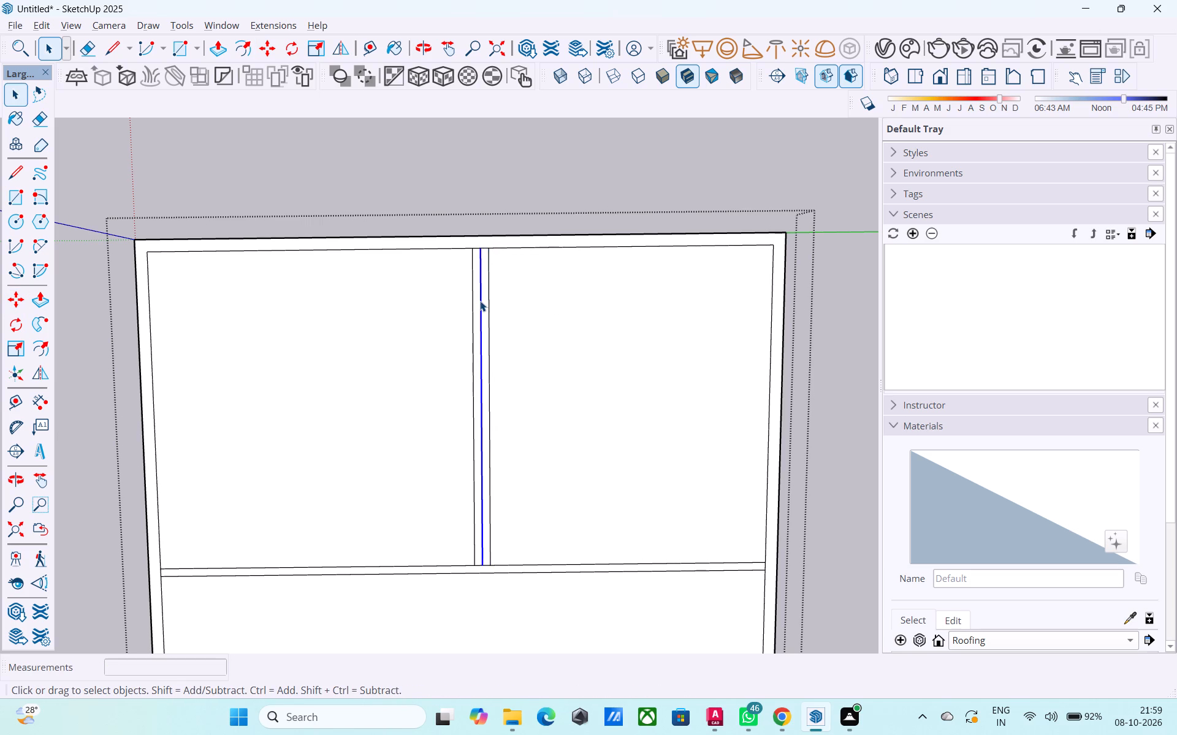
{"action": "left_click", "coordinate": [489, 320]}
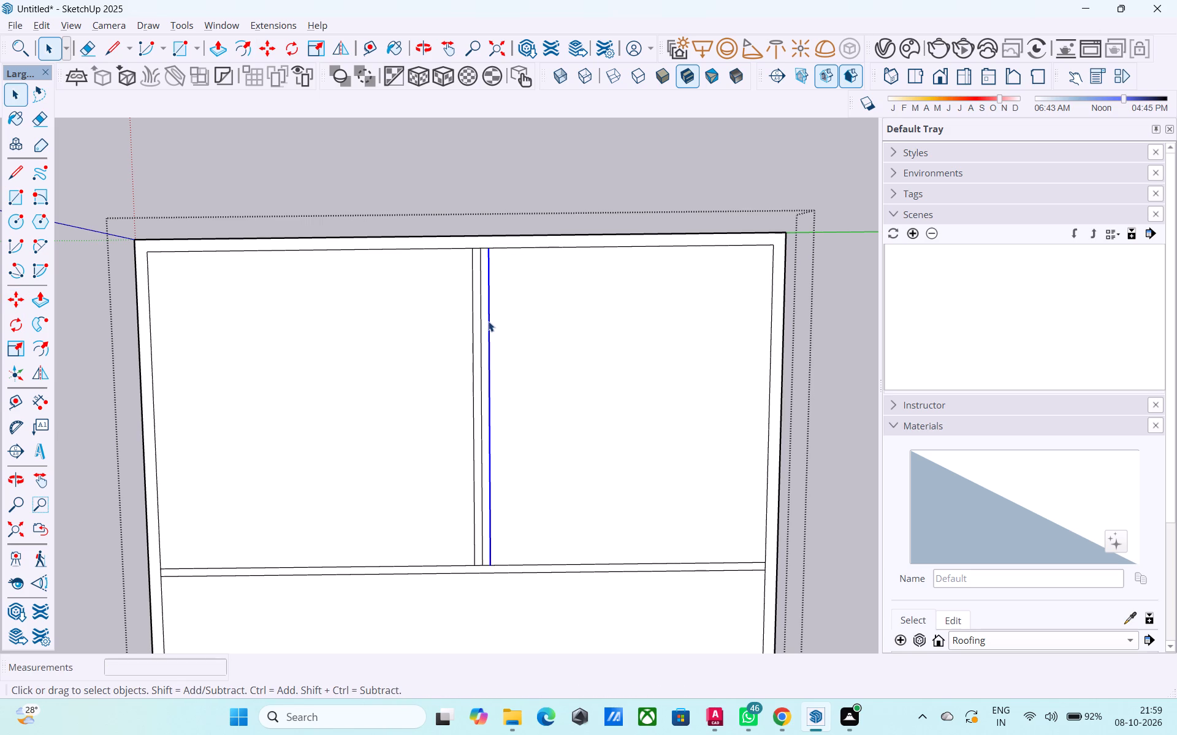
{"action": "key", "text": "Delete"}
Draw a rectangle about 14' 2" by 8' 9" between the full-width wall and shortened central partition, starting at the red-axis-side outer wall.
{"action": "scroll", "coordinate": [455, 300], "scroll_direction": "down", "scroll_amount": 2}
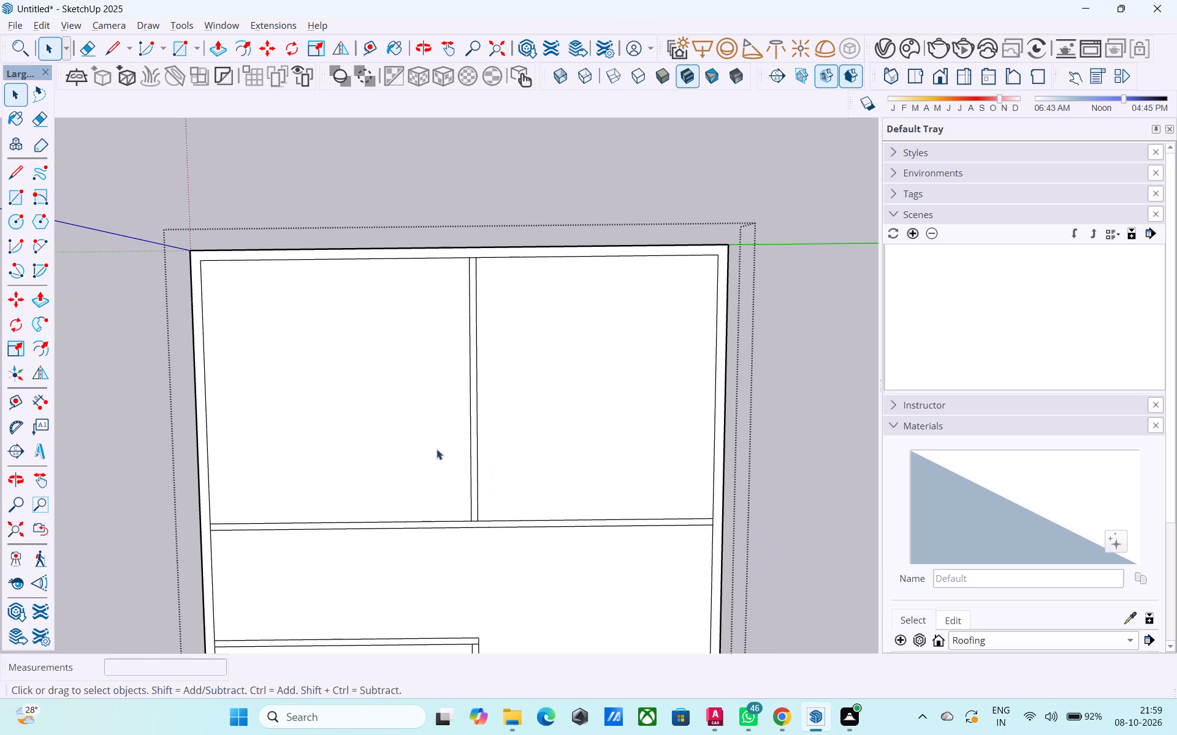
{"action": "middle_click_drag", "start_coordinate": [427, 502], "coordinate": [403, 292], "text": "shift"}
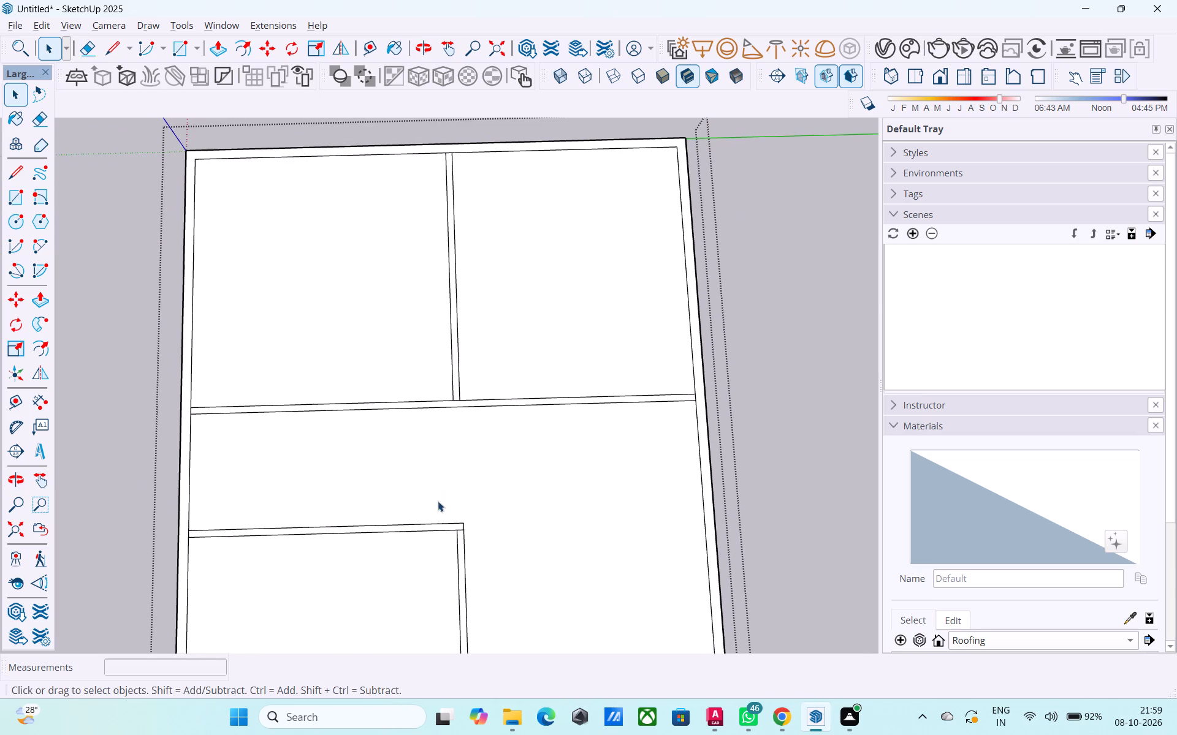
{"action": "scroll", "coordinate": [438, 506], "scroll_direction": "down", "scroll_amount": 1}
{"action": "middle_click_drag", "start_coordinate": [438, 519], "coordinate": [425, 315]}
{"action": "middle_click_drag", "start_coordinate": [520, 529], "coordinate": [482, 428]}
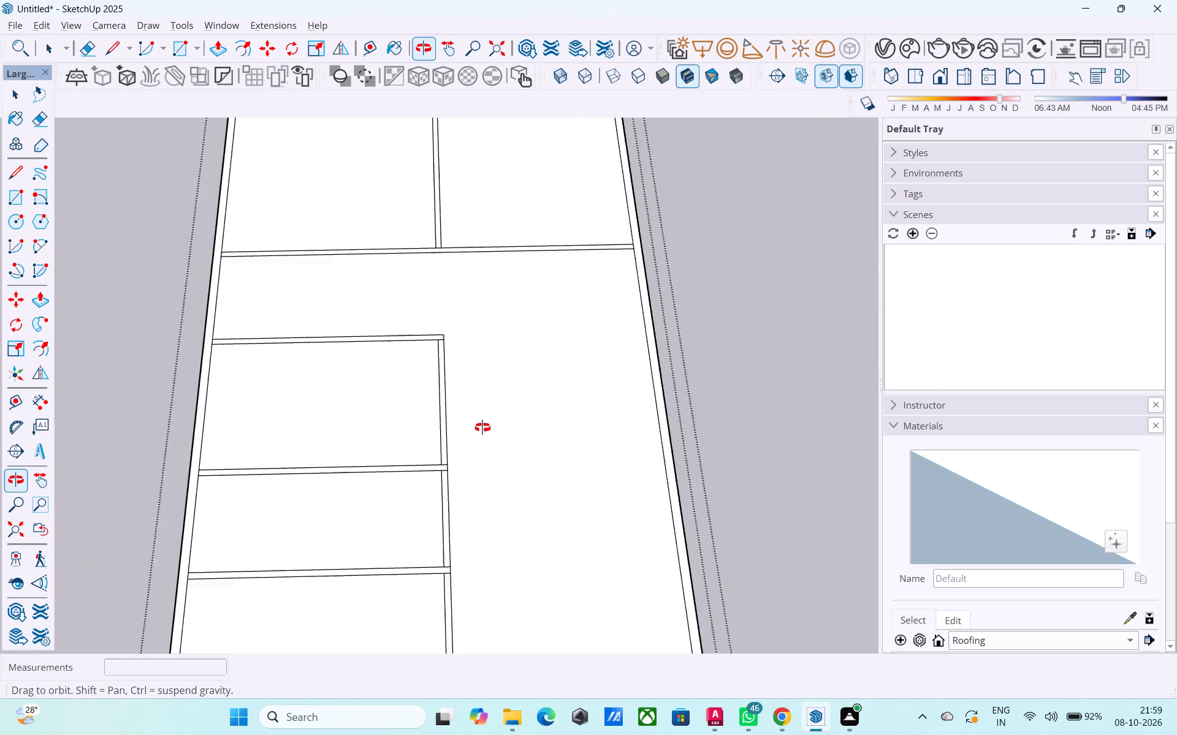
{"action": "middle_click_drag", "start_coordinate": [482, 428], "coordinate": [599, 465]}
{"action": "middle_click_drag", "start_coordinate": [547, 453], "coordinate": [607, 483]}
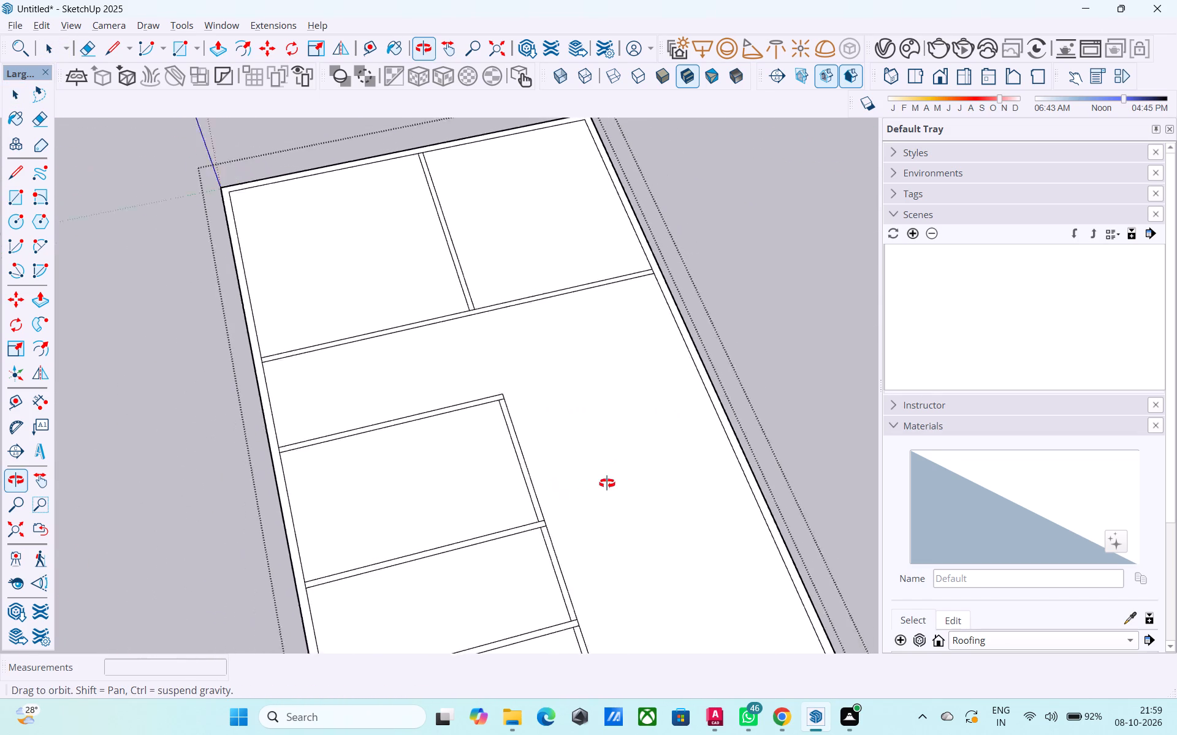
{"action": "middle_click_drag", "start_coordinate": [607, 483], "coordinate": [283, 405]}
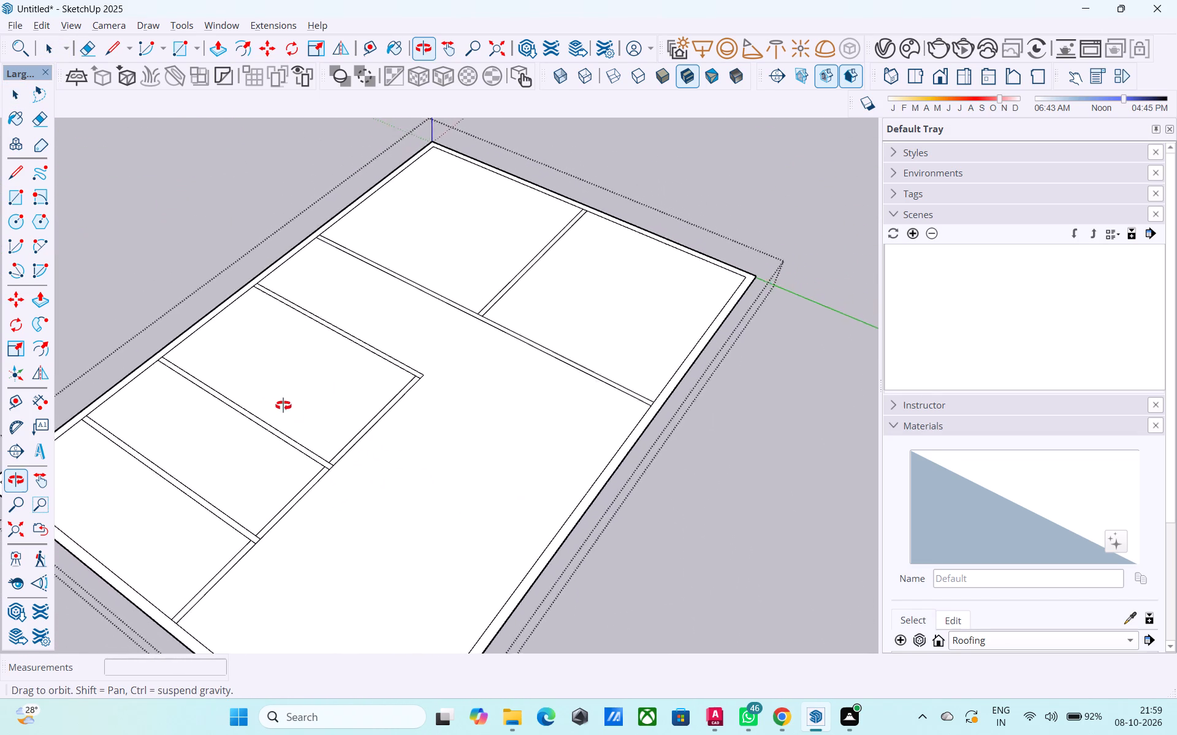
{"action": "middle_click_drag", "start_coordinate": [283, 405], "coordinate": [370, 433]}
{"action": "middle_click_drag", "start_coordinate": [373, 443], "coordinate": [470, 489]}
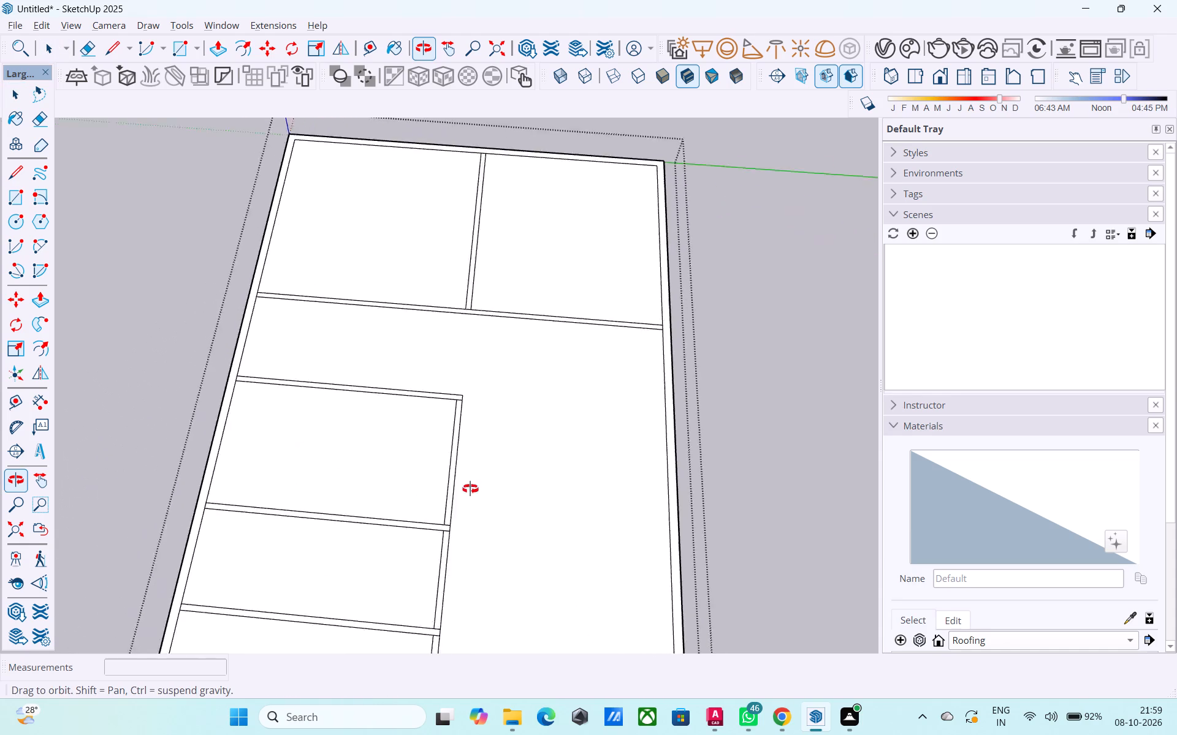
{"action": "middle_click_drag", "start_coordinate": [470, 489], "coordinate": [569, 508]}
{"action": "middle_click_drag", "start_coordinate": [465, 453], "coordinate": [397, 500]}
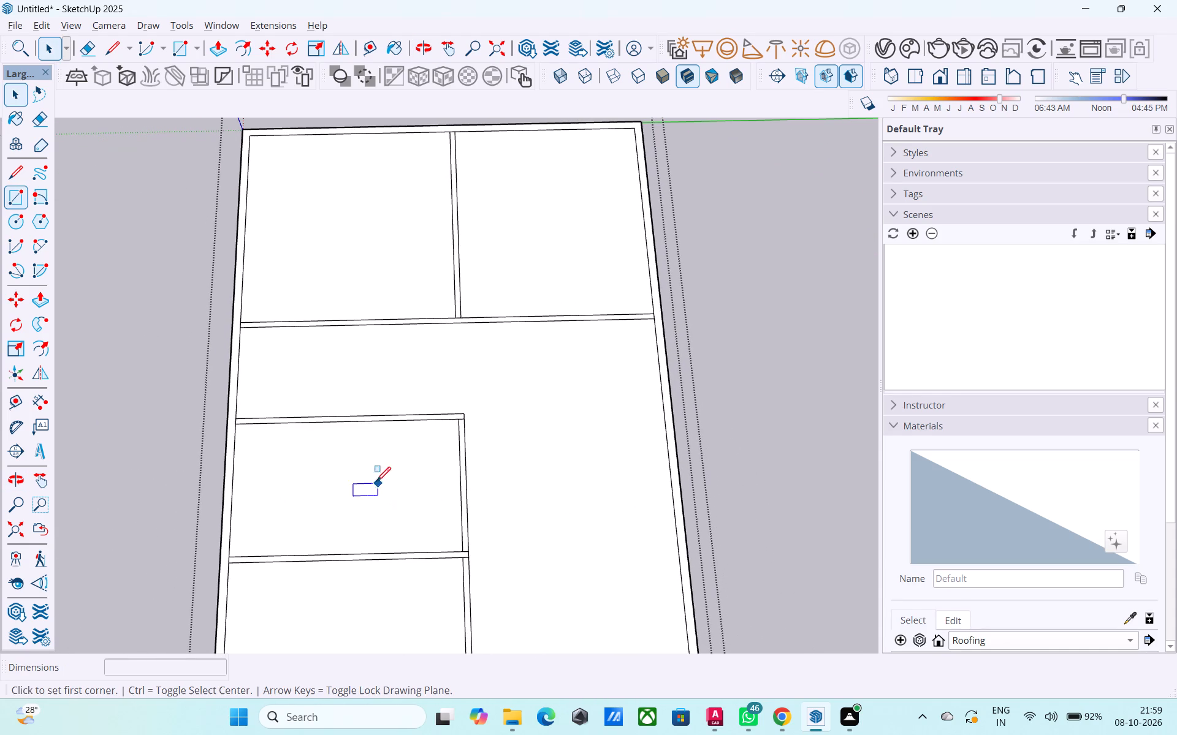
{"action": "key", "text": "r"}
{"action": "scroll", "coordinate": [250, 337], "scroll_direction": "up", "scroll_amount": 3}
{"action": "left_click", "coordinate": [237, 323]}
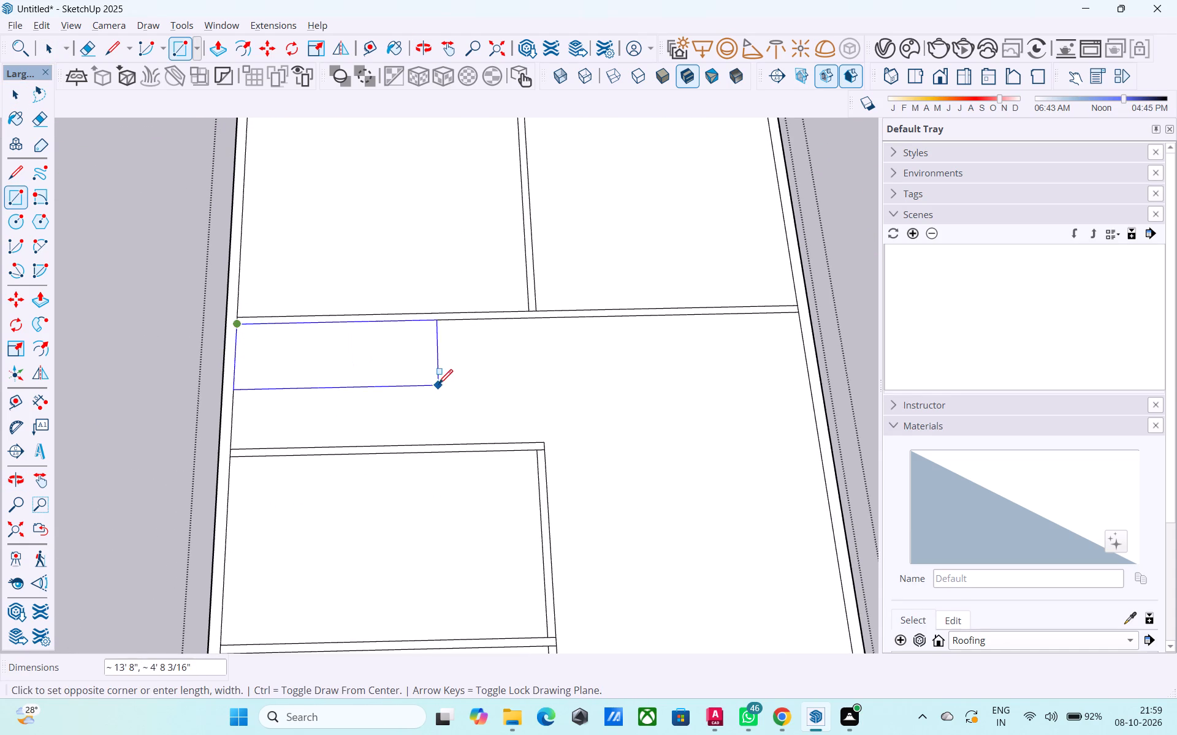
{"action": "left_click", "coordinate": [448, 442]}
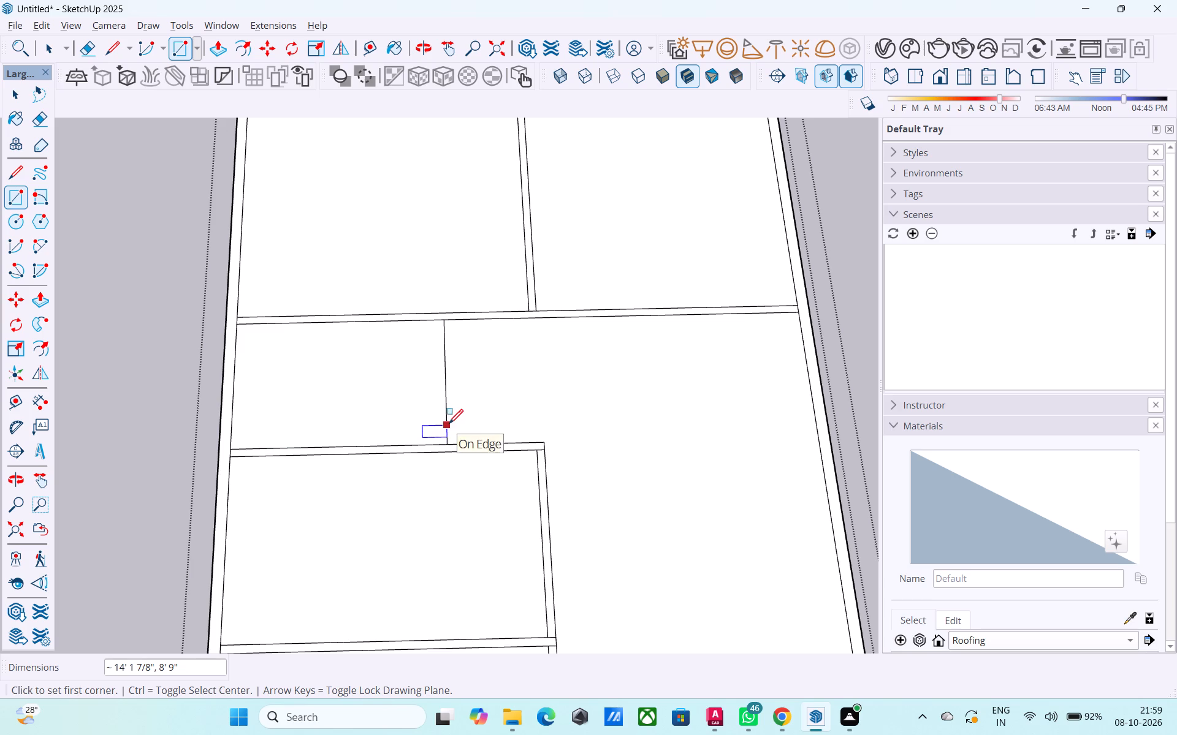
{"action": "key", "text": "space"}
{"action": "type", "text": "L"}
{"action": "key", "text": "space"}
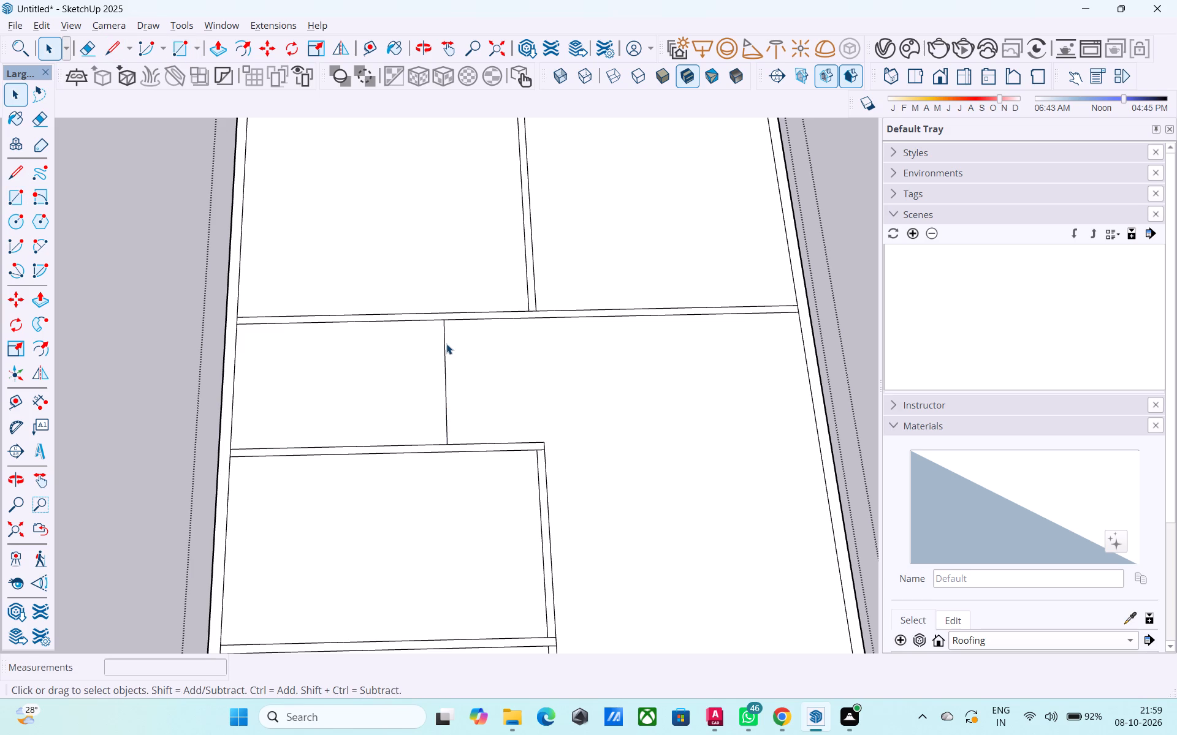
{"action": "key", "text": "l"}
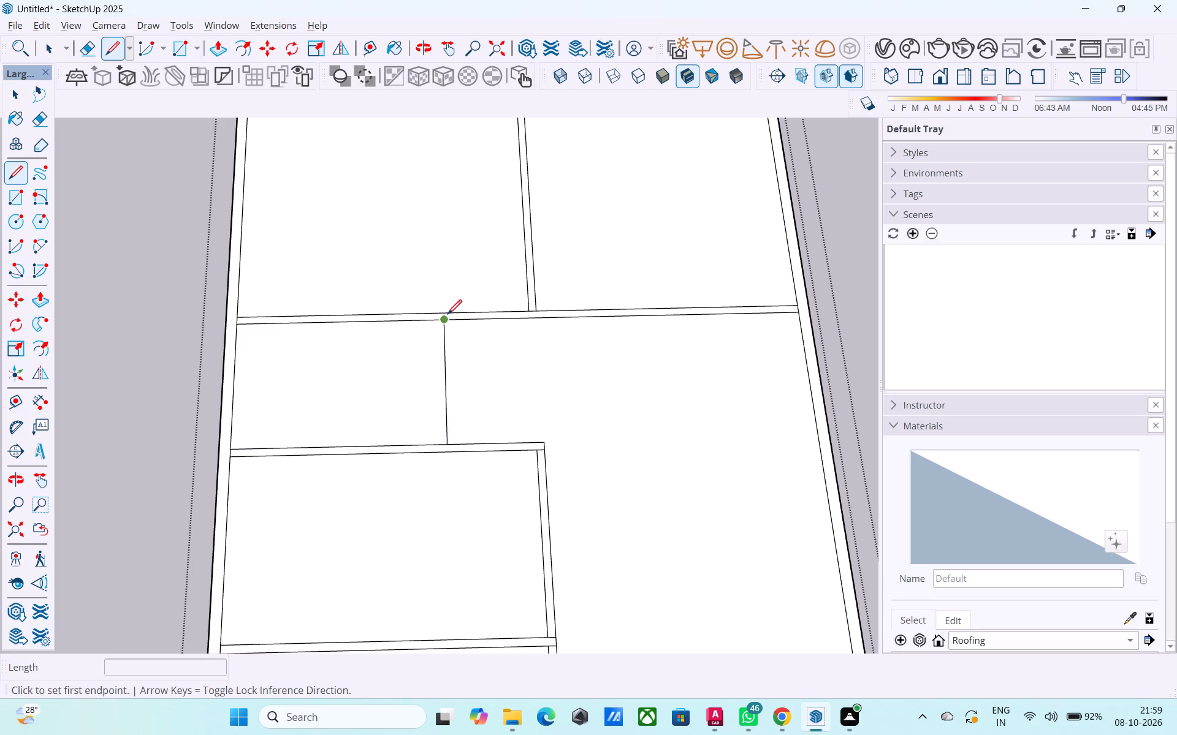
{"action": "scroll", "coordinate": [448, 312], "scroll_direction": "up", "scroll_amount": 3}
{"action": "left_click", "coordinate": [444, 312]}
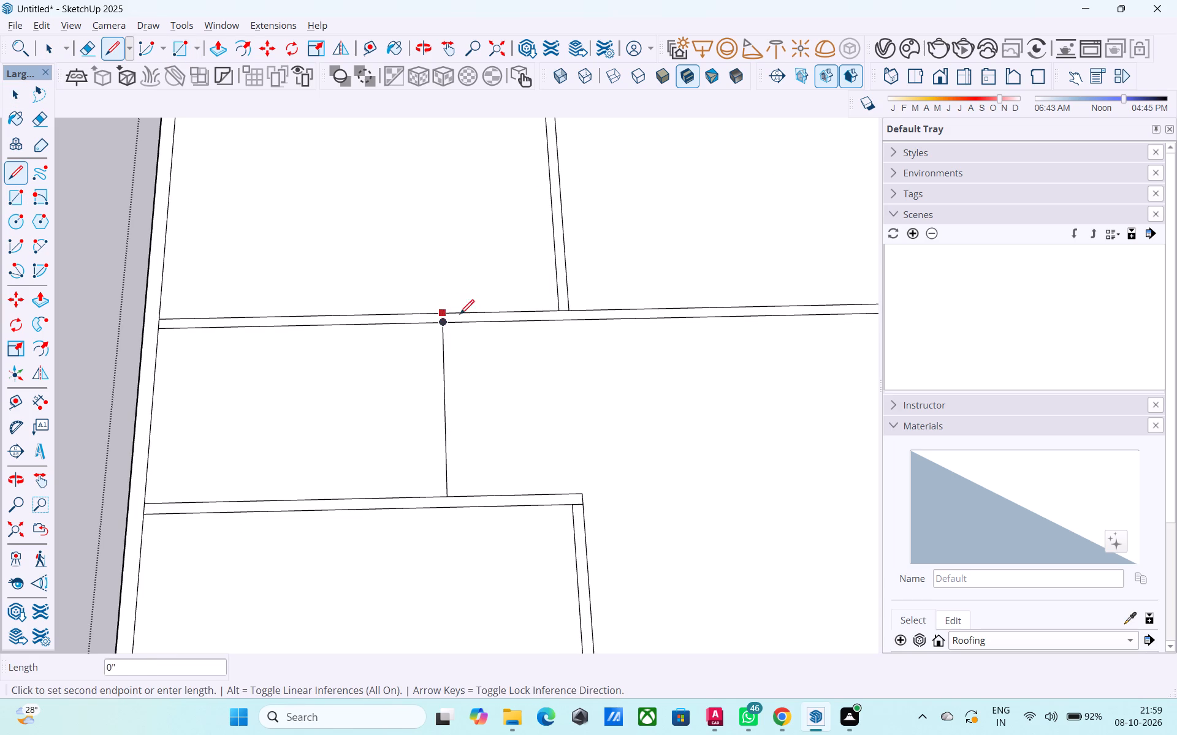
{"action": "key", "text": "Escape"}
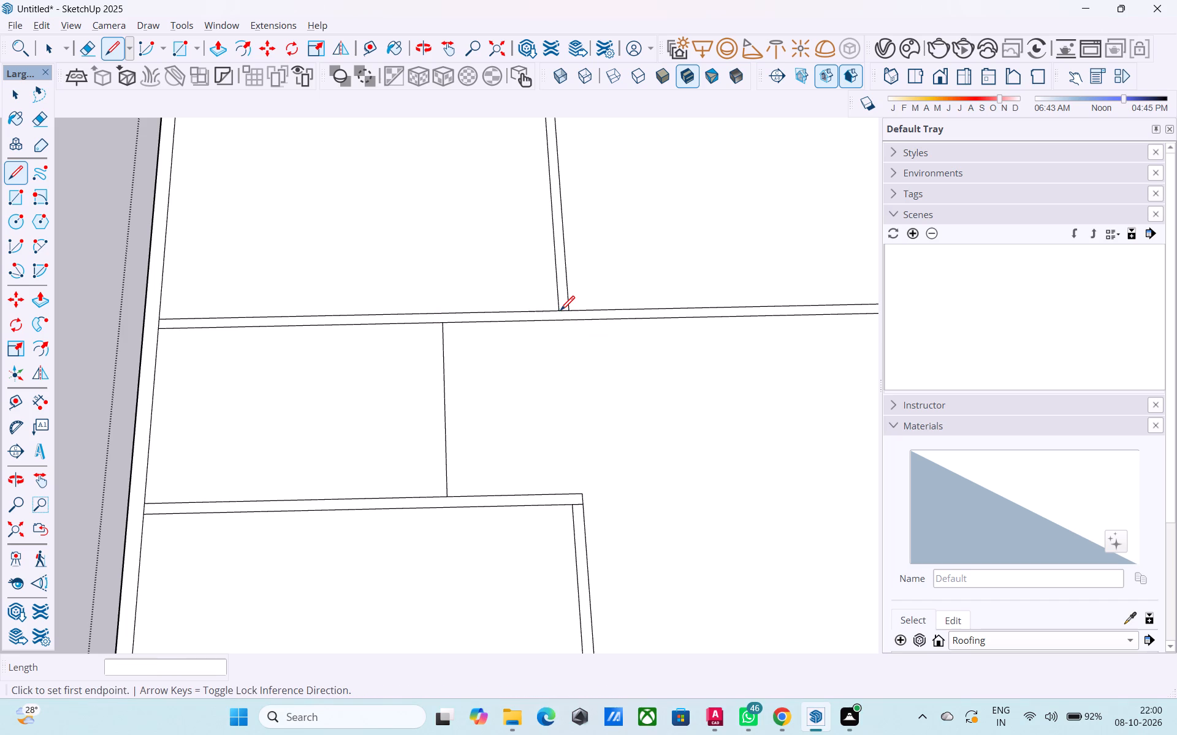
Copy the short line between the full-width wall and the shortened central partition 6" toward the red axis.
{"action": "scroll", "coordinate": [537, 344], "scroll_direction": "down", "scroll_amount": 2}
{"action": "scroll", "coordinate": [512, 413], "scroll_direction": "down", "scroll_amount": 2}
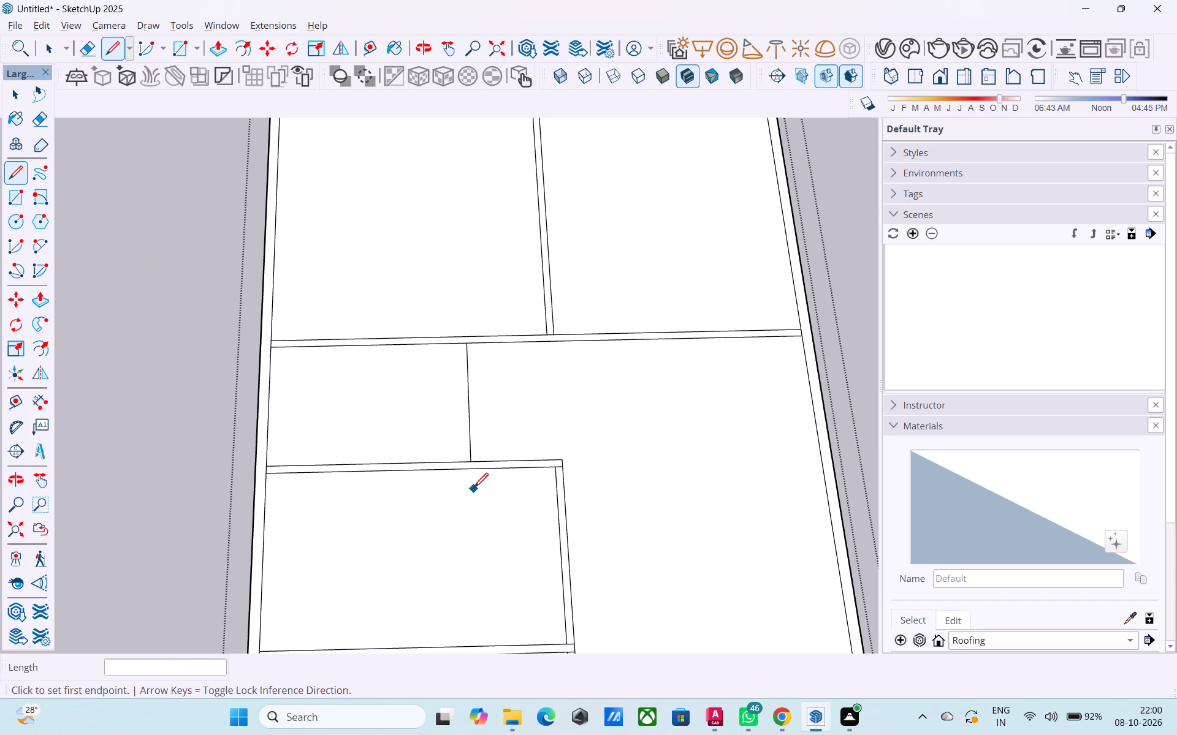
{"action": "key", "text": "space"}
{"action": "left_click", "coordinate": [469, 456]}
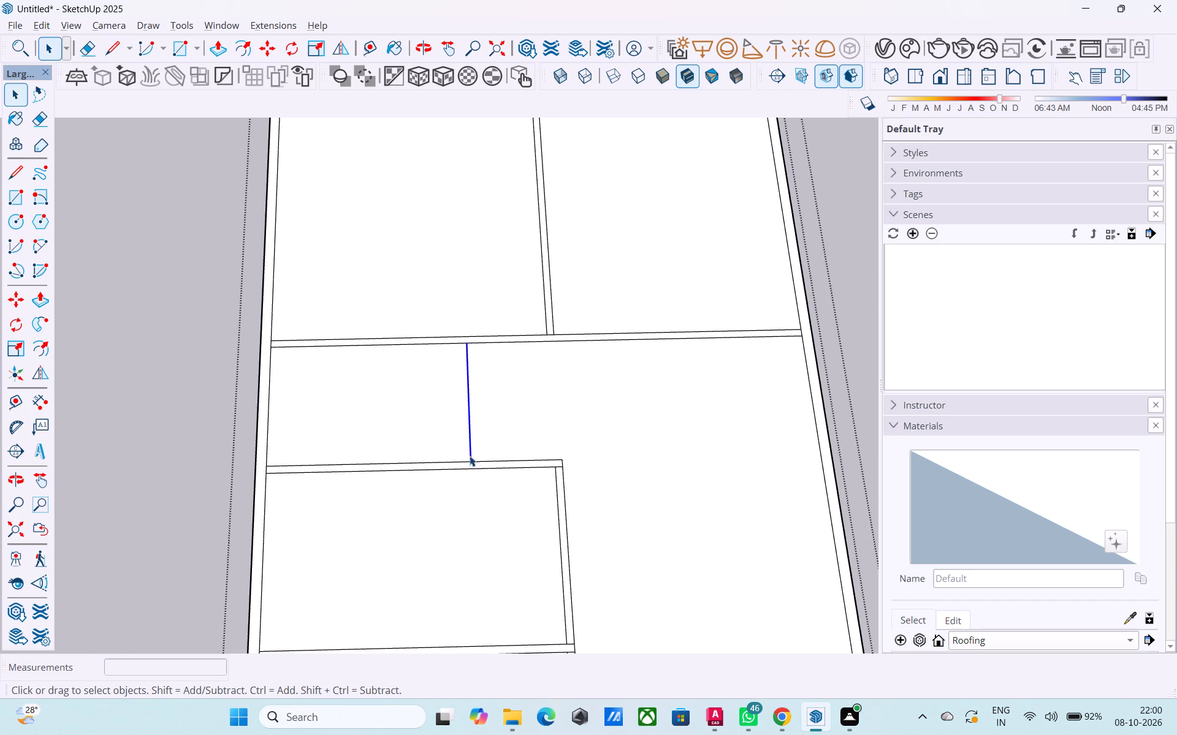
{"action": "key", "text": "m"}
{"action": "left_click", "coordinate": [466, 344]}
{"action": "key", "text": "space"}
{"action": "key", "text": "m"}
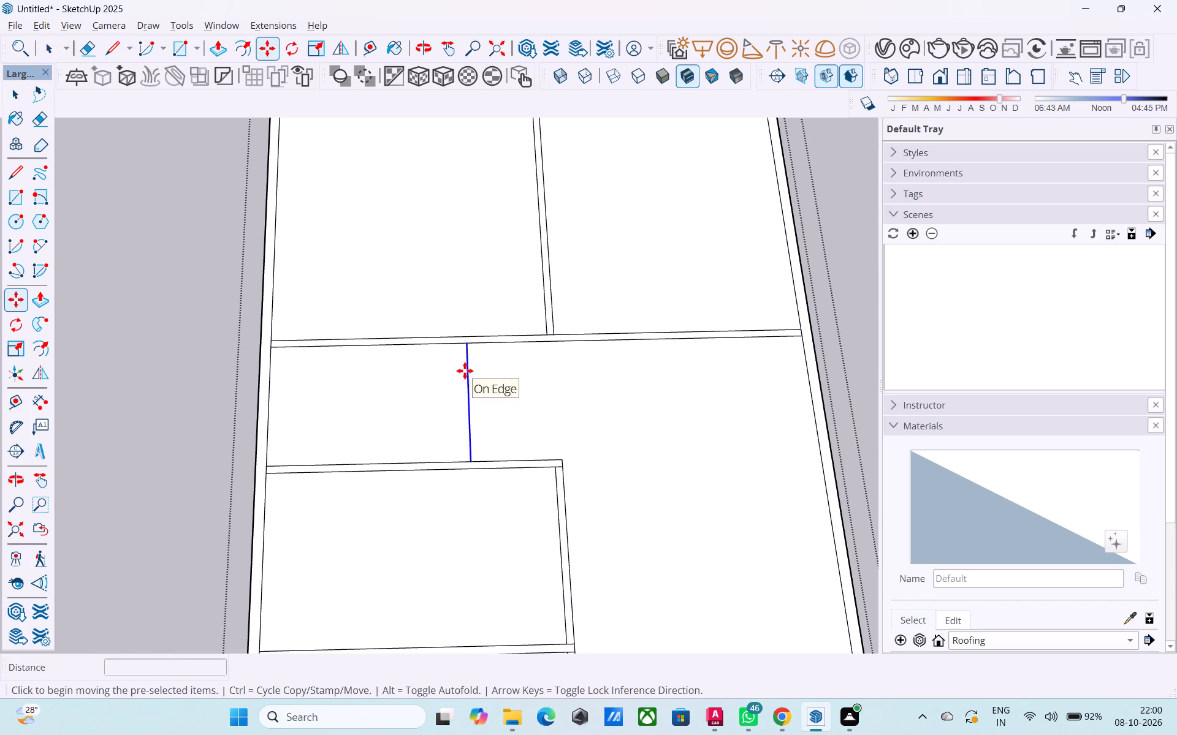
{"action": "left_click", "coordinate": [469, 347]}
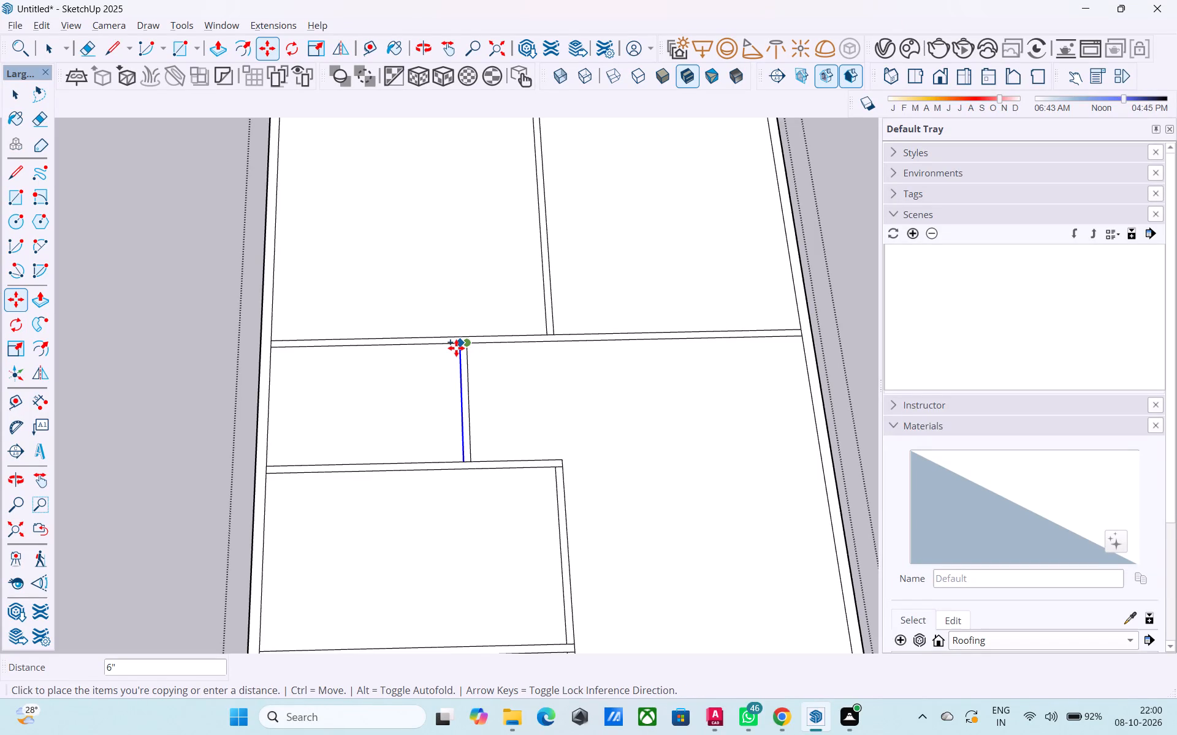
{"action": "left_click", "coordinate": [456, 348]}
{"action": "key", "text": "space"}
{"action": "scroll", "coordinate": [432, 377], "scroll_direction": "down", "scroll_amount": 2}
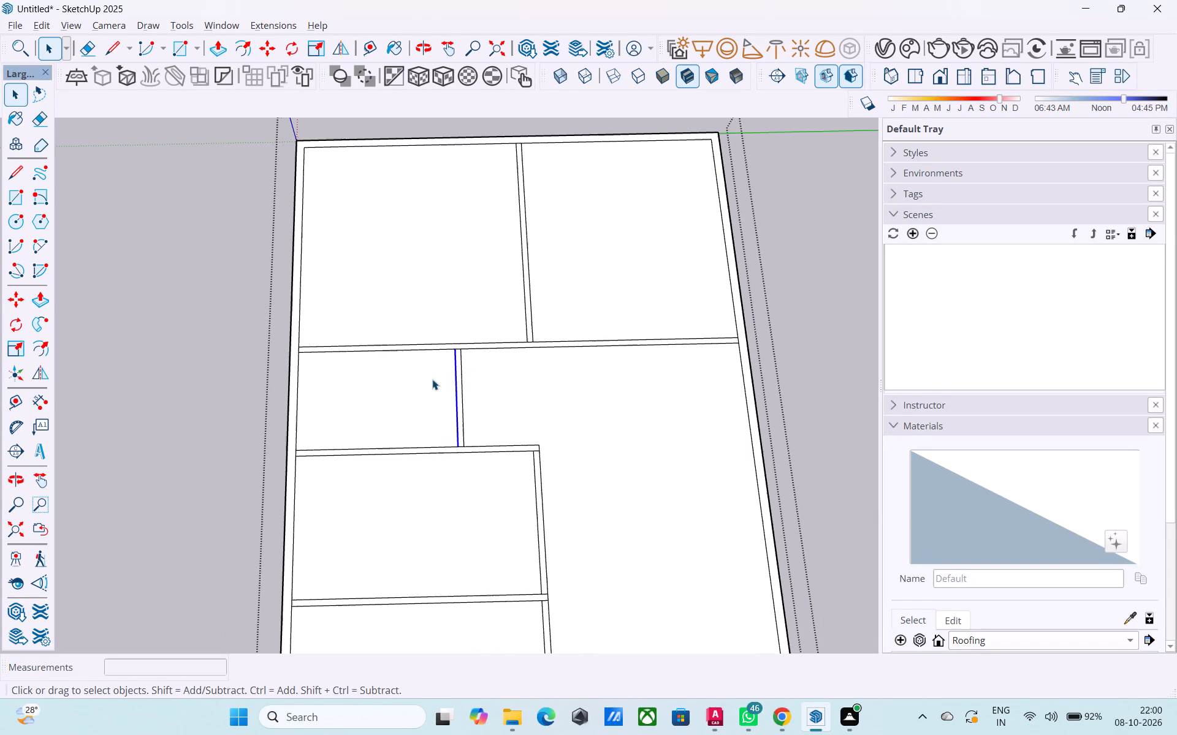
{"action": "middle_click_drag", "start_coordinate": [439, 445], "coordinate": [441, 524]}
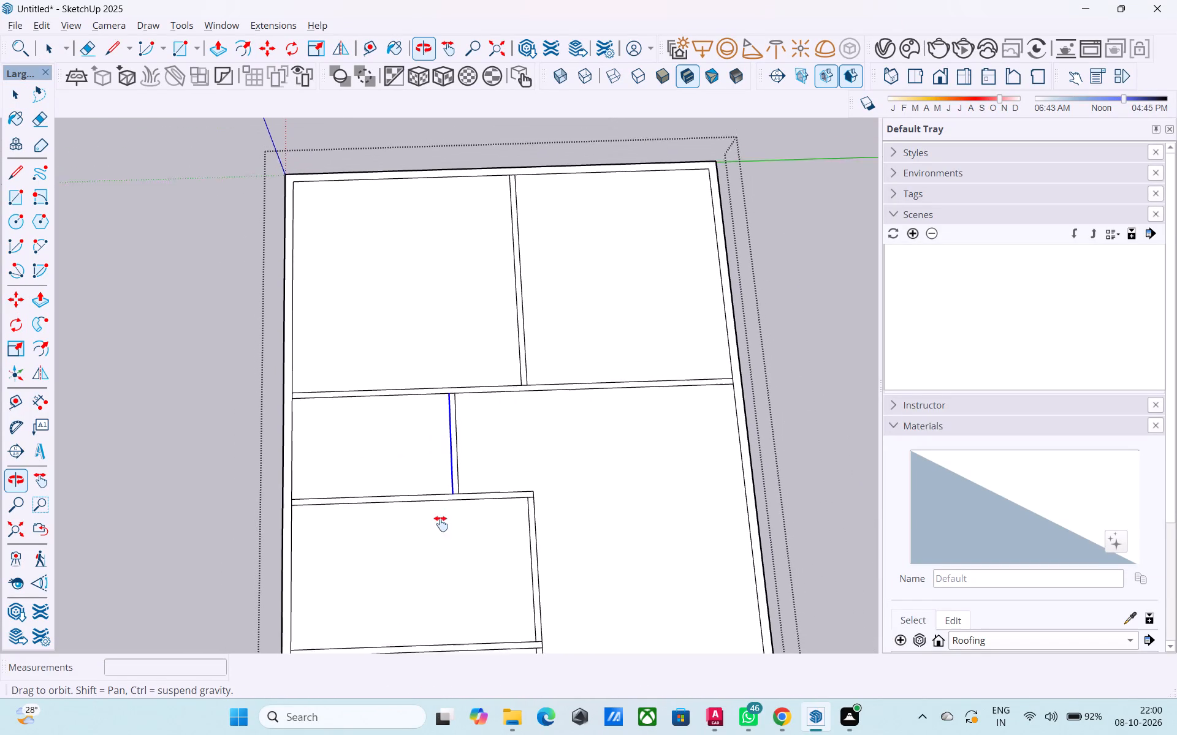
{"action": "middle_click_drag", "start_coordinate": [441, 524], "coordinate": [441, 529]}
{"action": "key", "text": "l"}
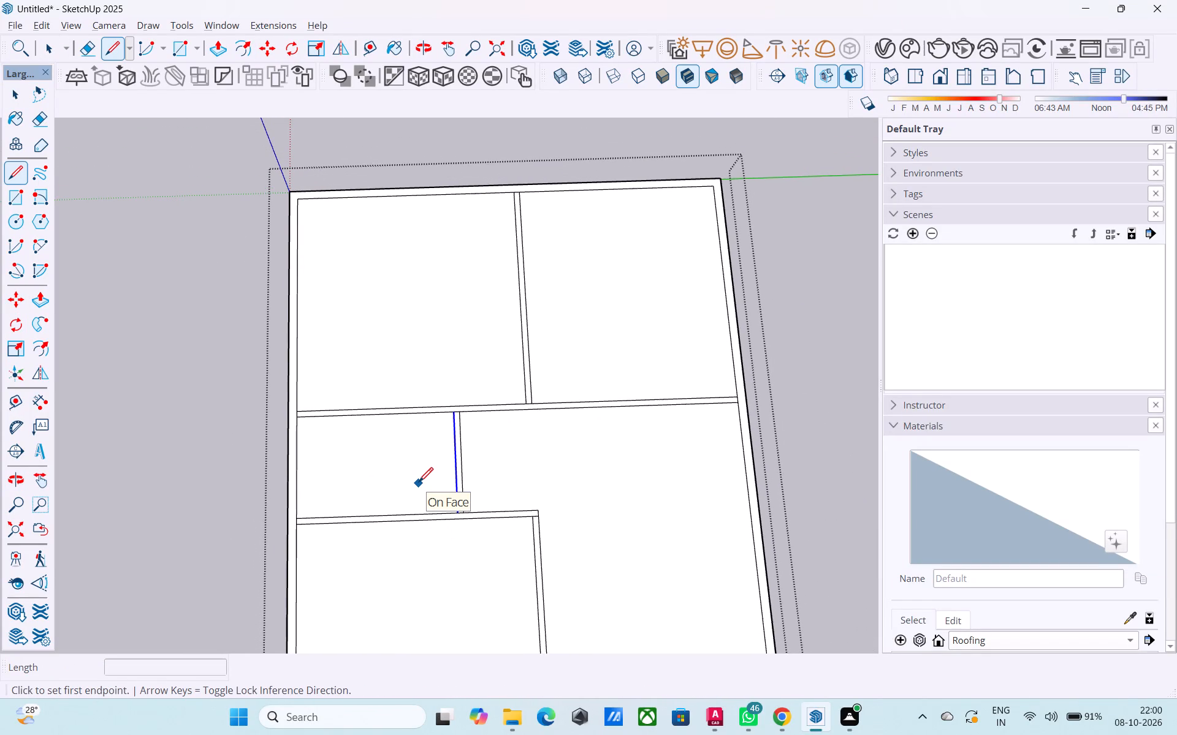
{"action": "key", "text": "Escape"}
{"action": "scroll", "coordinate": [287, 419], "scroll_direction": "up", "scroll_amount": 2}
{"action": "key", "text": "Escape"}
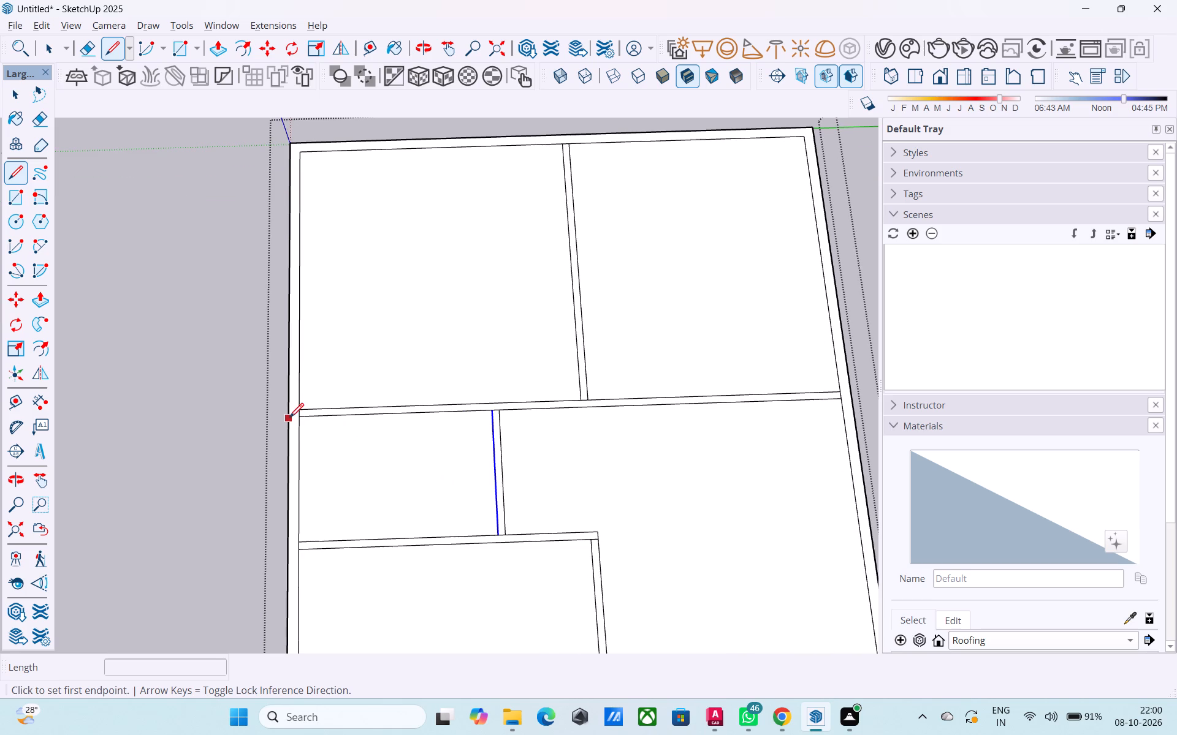
Erase the short edges on the red-axis-side outer wall where the full-width wall and the partition below it meet that wall.
{"action": "key", "text": "e"}
{"action": "scroll", "coordinate": [291, 418], "scroll_direction": "up", "scroll_amount": 3}
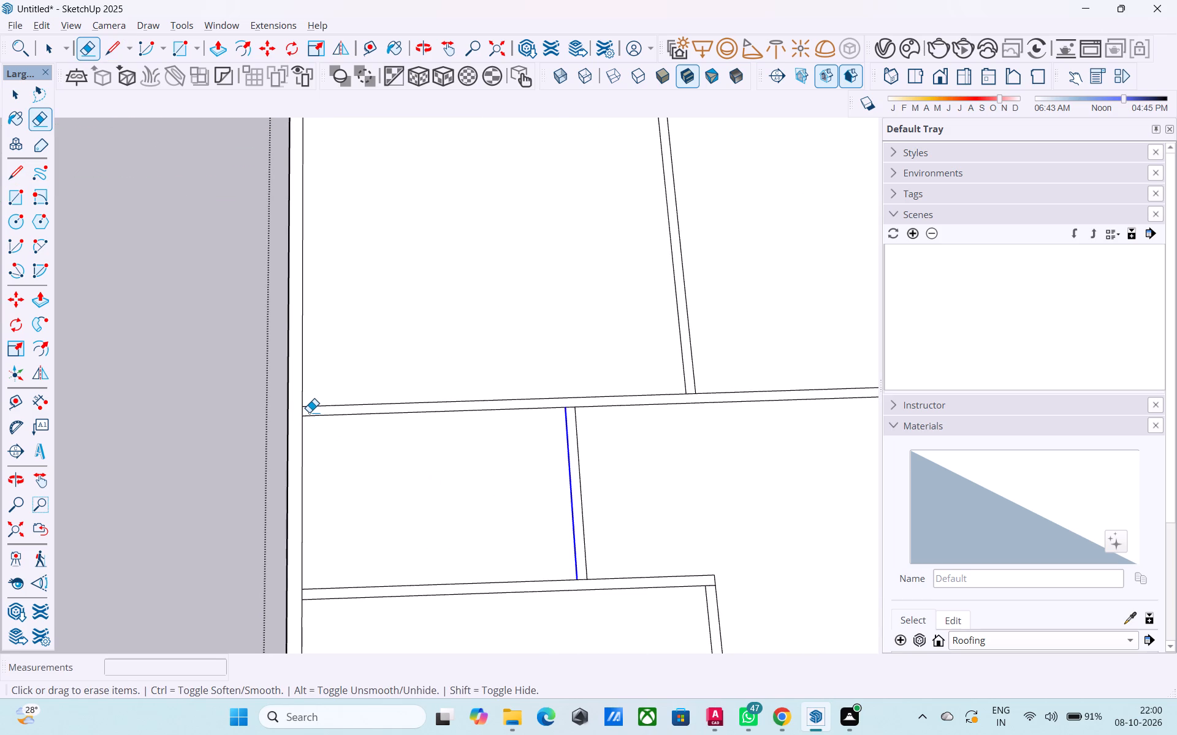
{"action": "scroll", "coordinate": [309, 412], "scroll_direction": "up", "scroll_amount": 3}
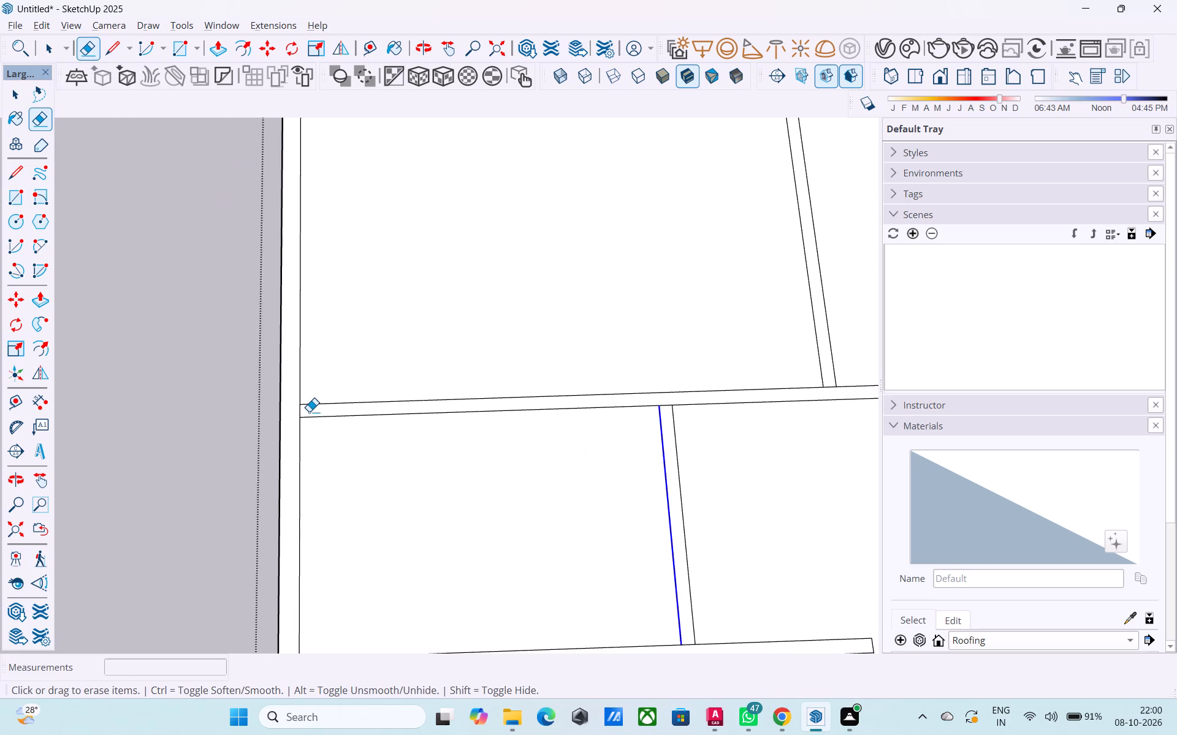
{"action": "scroll", "coordinate": [300, 427], "scroll_direction": "up", "scroll_amount": 2}
{"action": "left_click_drag", "start_coordinate": [305, 408], "coordinate": [297, 410]}
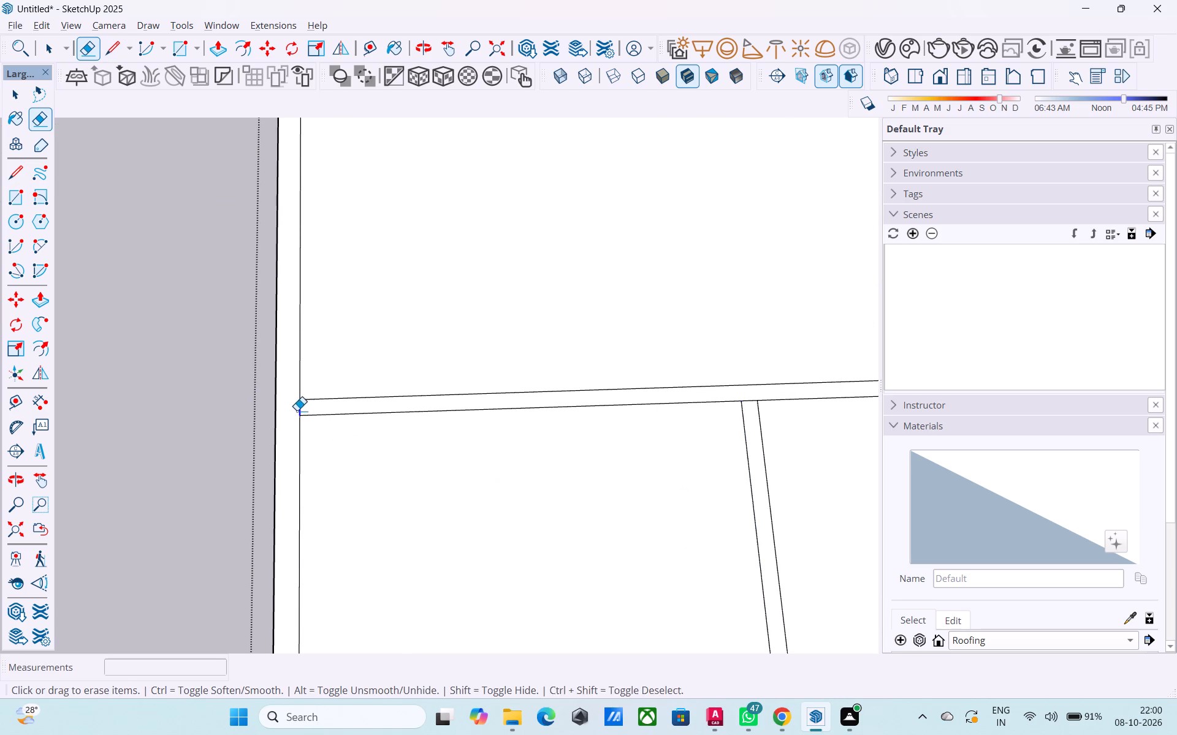
{"action": "left_click_drag", "start_coordinate": [297, 410], "coordinate": [291, 412]}
{"action": "scroll", "coordinate": [286, 410], "scroll_direction": "down", "scroll_amount": 7}
{"action": "scroll", "coordinate": [317, 456], "scroll_direction": "down", "scroll_amount": 1}
{"action": "scroll", "coordinate": [309, 571], "scroll_direction": "up", "scroll_amount": 7}
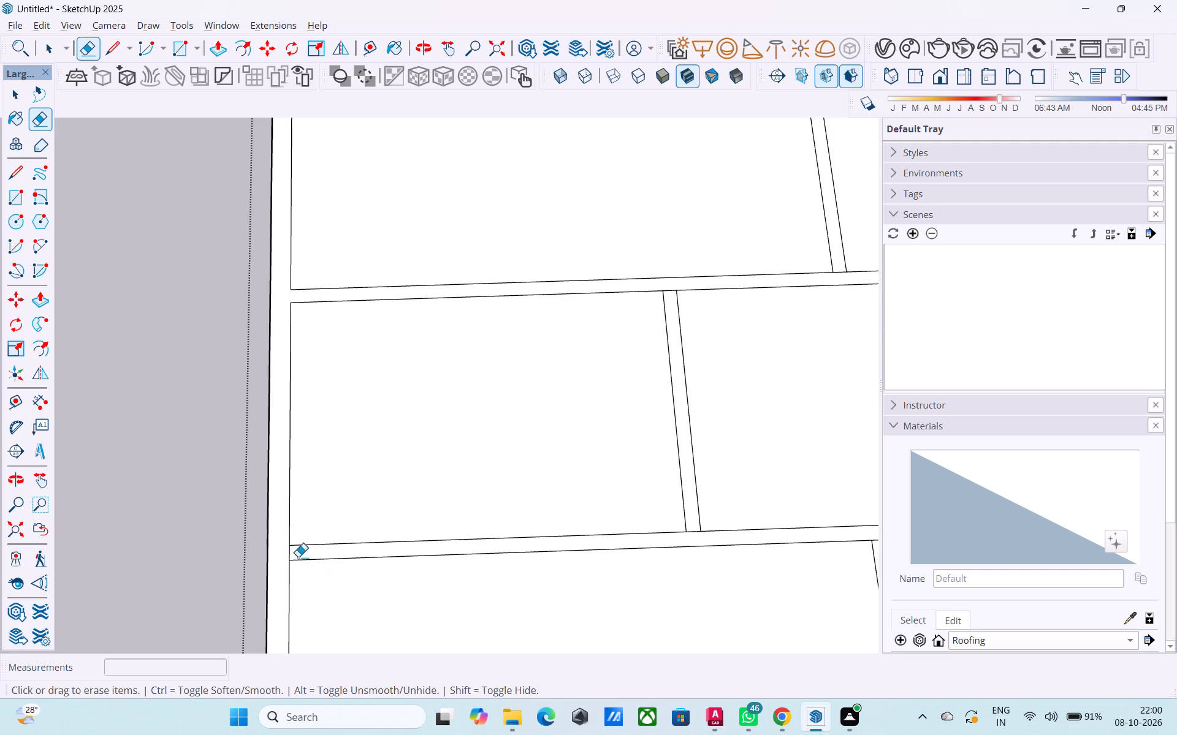
{"action": "left_click_drag", "start_coordinate": [295, 554], "coordinate": [283, 556]}
{"action": "key", "text": "space"}
Save the model in Documents as I PRO 20F.
{"action": "key", "text": "ctrl+s"}
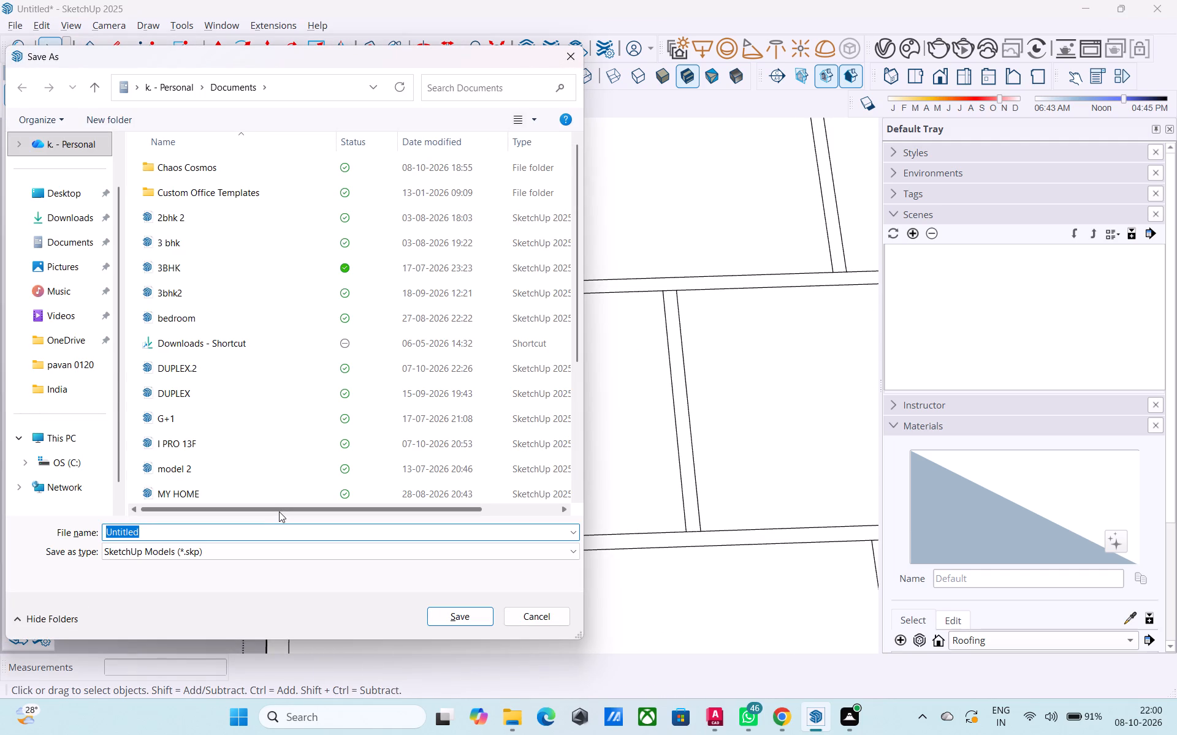
{"action": "type", "text": "I PRO 20"}
{"action": "key", "text": "f"}
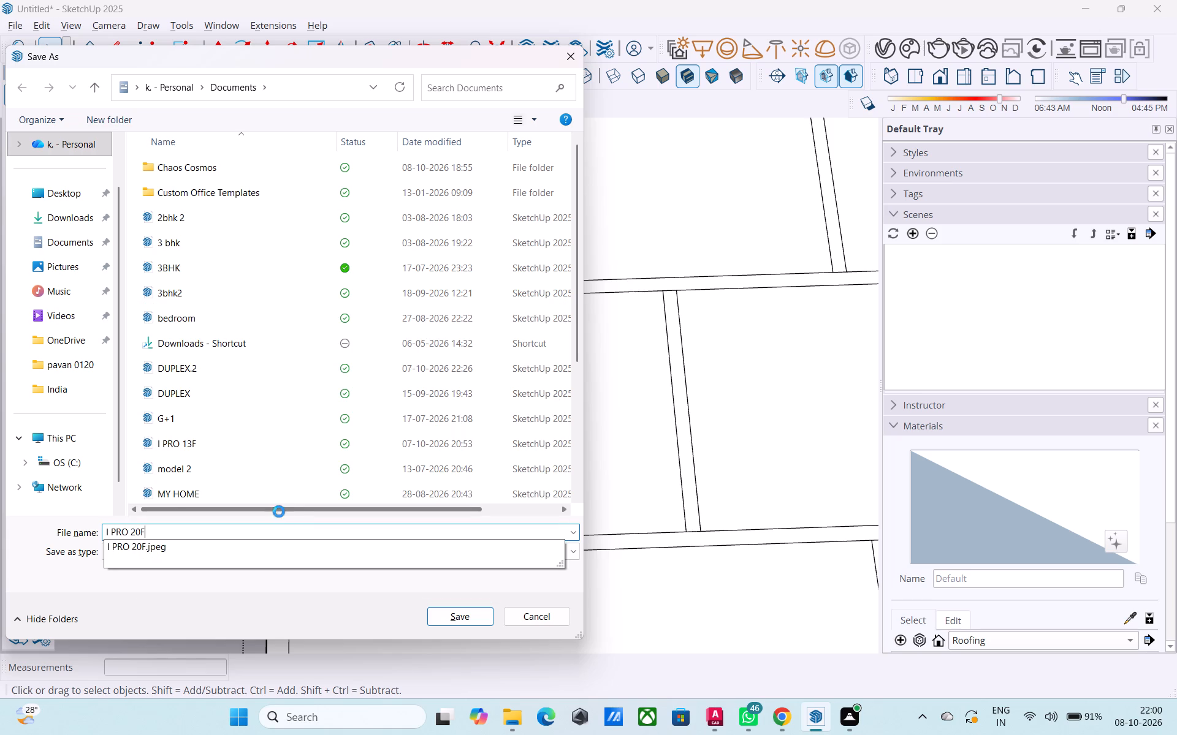
{"action": "left_click", "coordinate": [459, 623]}
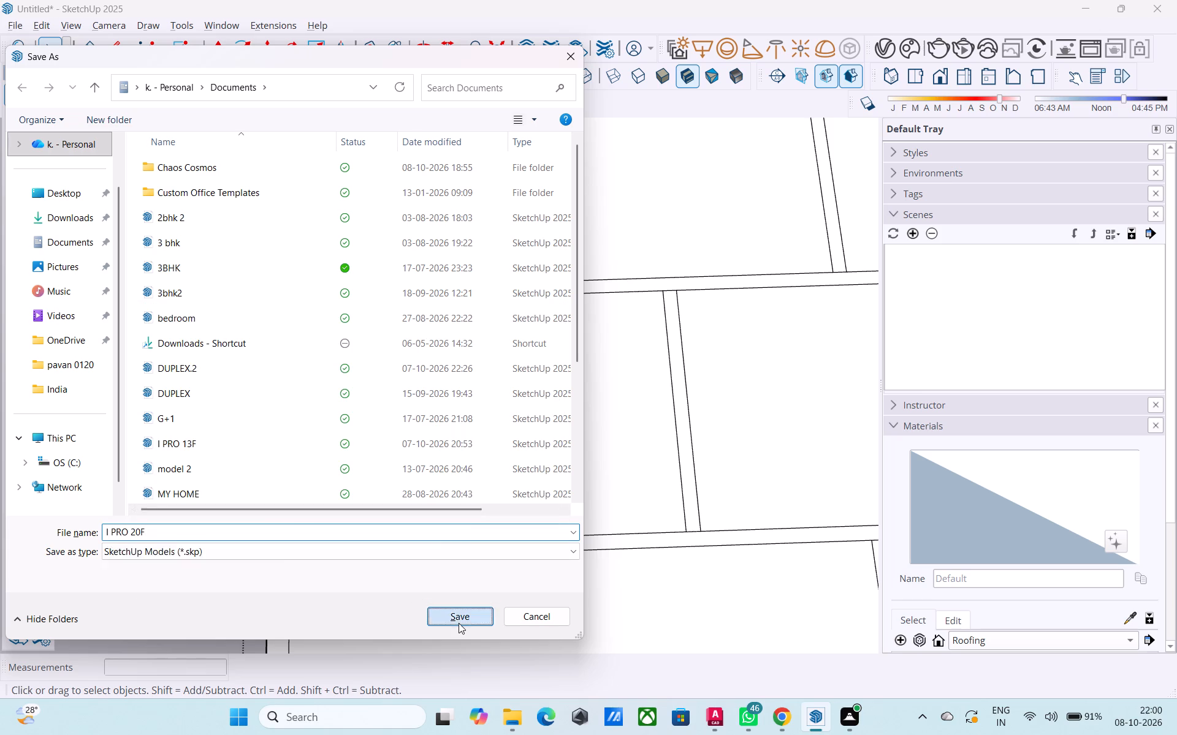
Copy the small middle room's edge along the red-axis-side outer wall 8' into the room, and revise the copy distance to 10'.
{"action": "scroll", "coordinate": [343, 531], "scroll_direction": "down", "scroll_amount": 11}
{"action": "scroll", "coordinate": [310, 499], "scroll_direction": "up", "scroll_amount": 1}
{"action": "scroll", "coordinate": [310, 499], "scroll_direction": "down", "scroll_amount": 9}
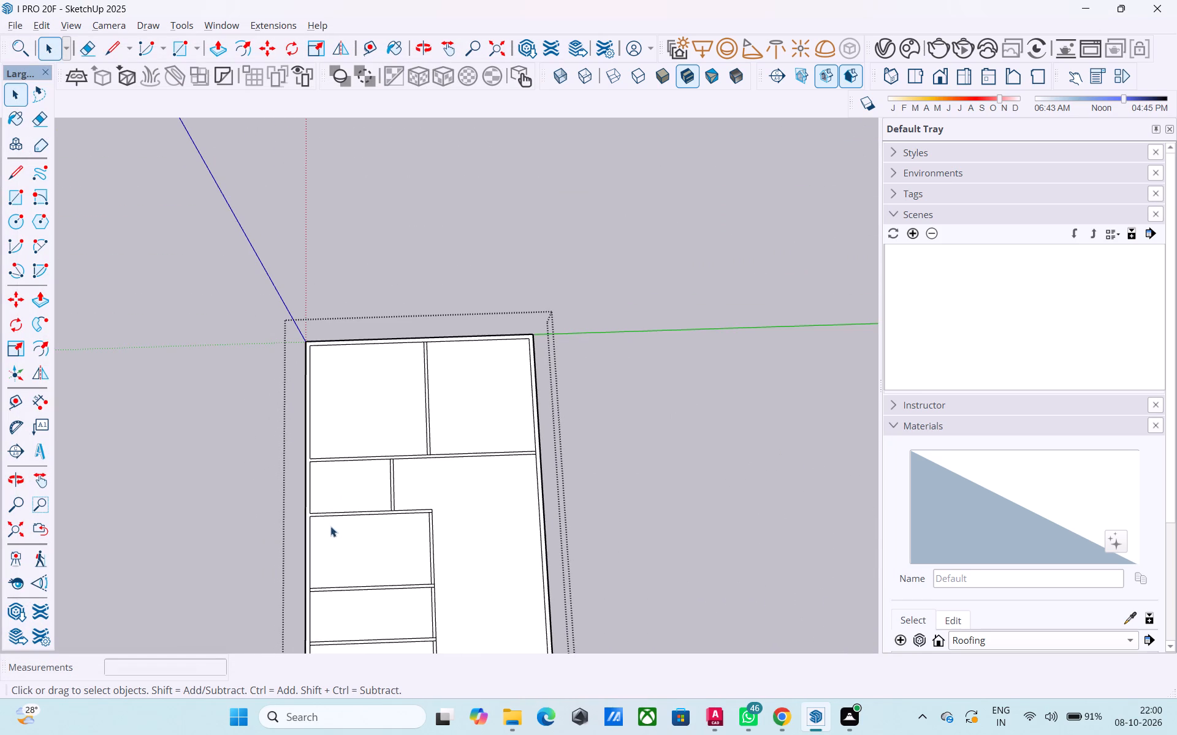
{"action": "middle_click_drag", "start_coordinate": [346, 549], "coordinate": [368, 500]}
{"action": "middle_click_drag", "start_coordinate": [382, 453], "coordinate": [379, 519], "text": "shift"}
{"action": "scroll", "coordinate": [364, 433], "scroll_direction": "up", "scroll_amount": 4}
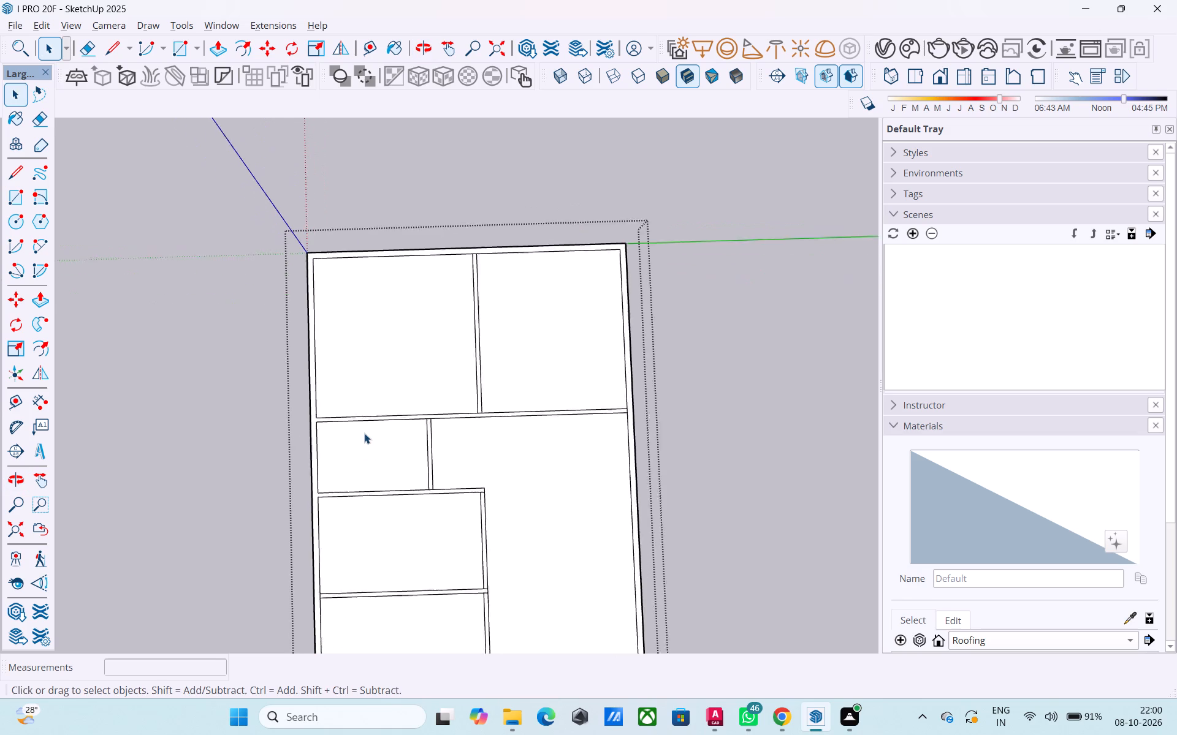
{"action": "scroll", "coordinate": [367, 456], "scroll_direction": "up", "scroll_amount": 3}
{"action": "middle_click_drag", "start_coordinate": [361, 472], "coordinate": [373, 467]}
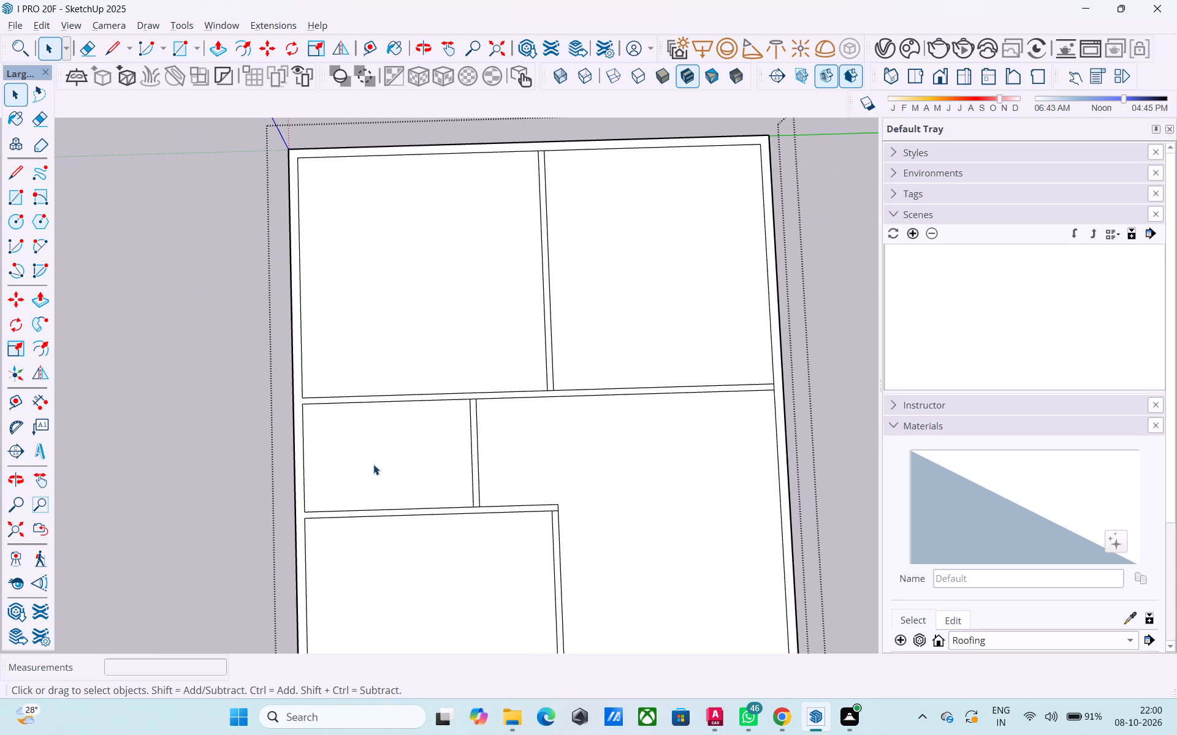
{"action": "key", "text": "m"}
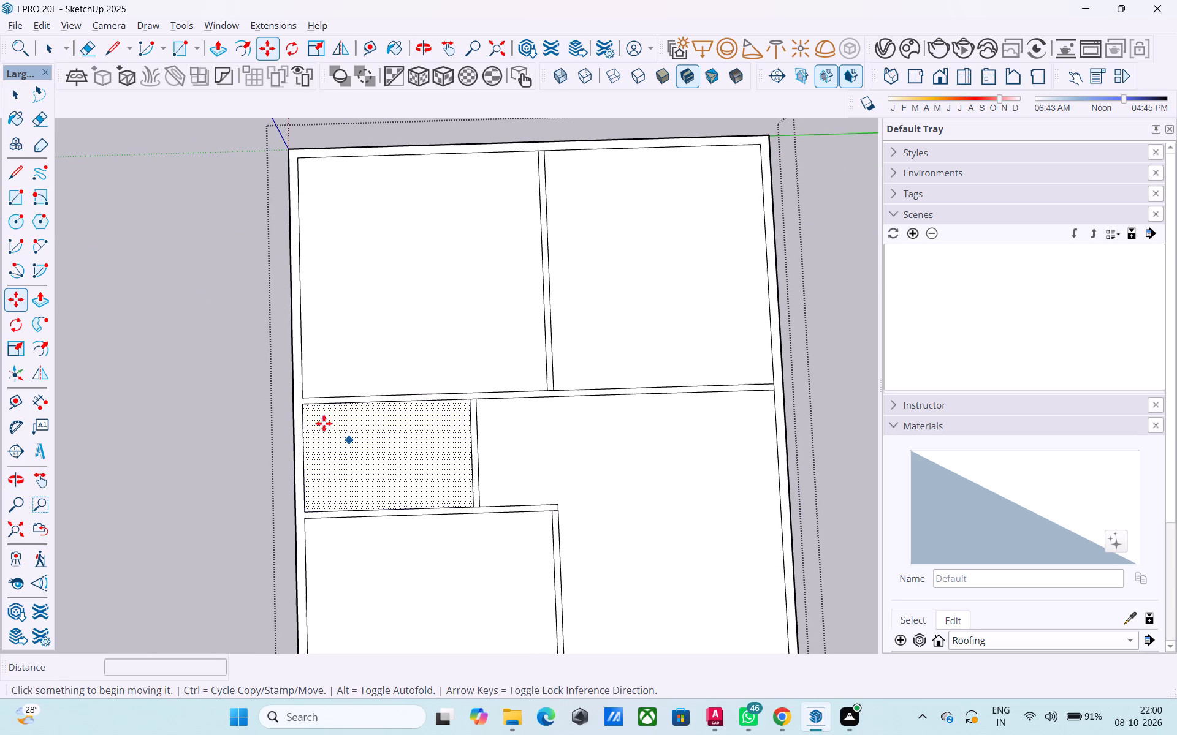
{"action": "left_click", "coordinate": [306, 421]}
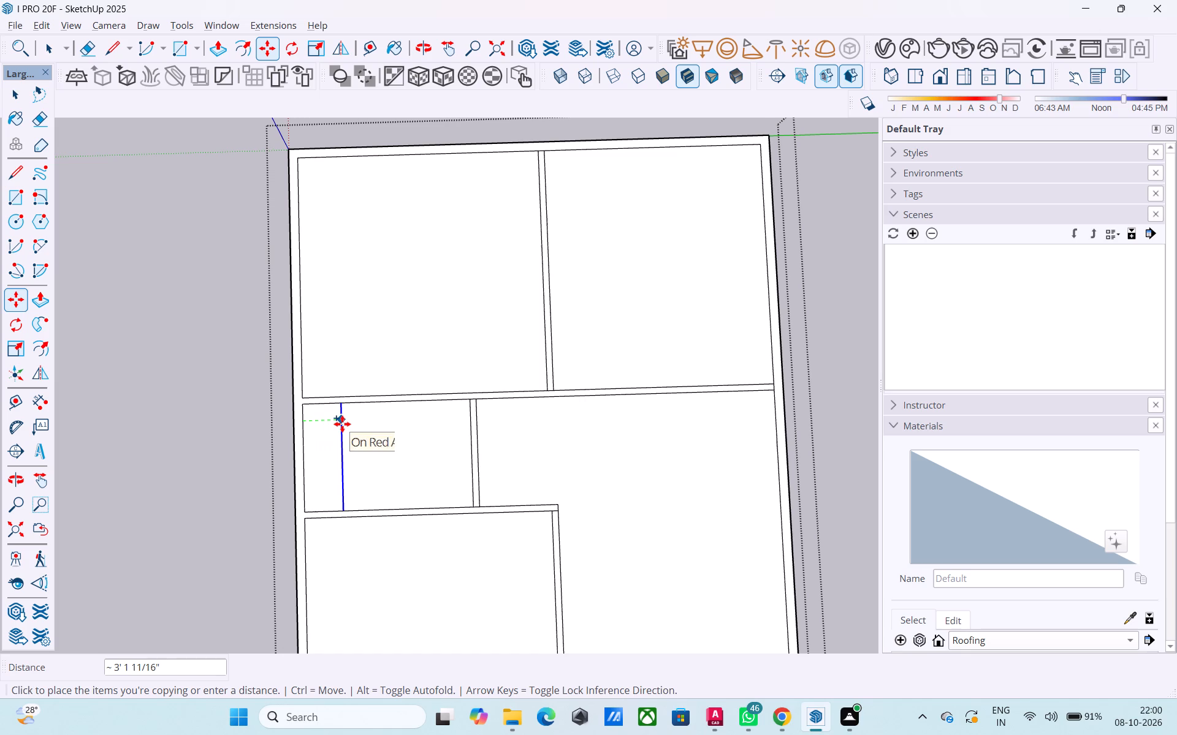
{"action": "type", "text": "8'"}
{"action": "key", "text": "Return"}
{"action": "type", "text": "10'"}
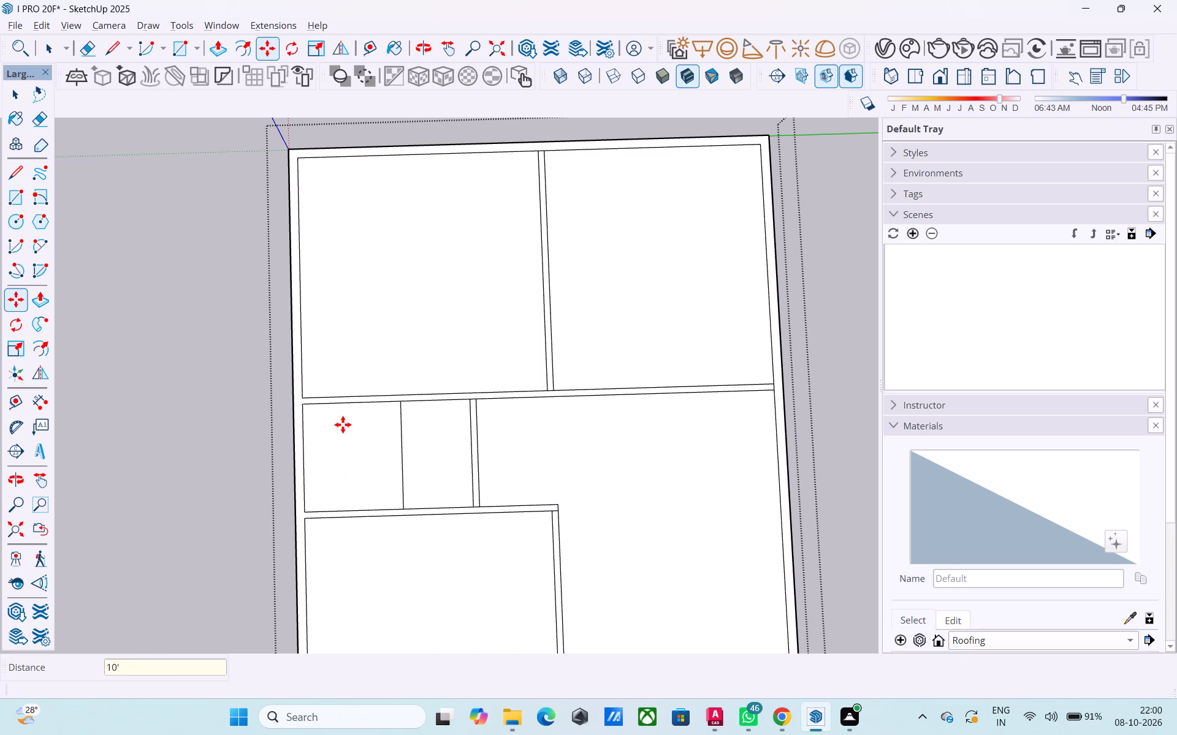
{"action": "key", "text": "Return"}
{"action": "key", "text": "space"}
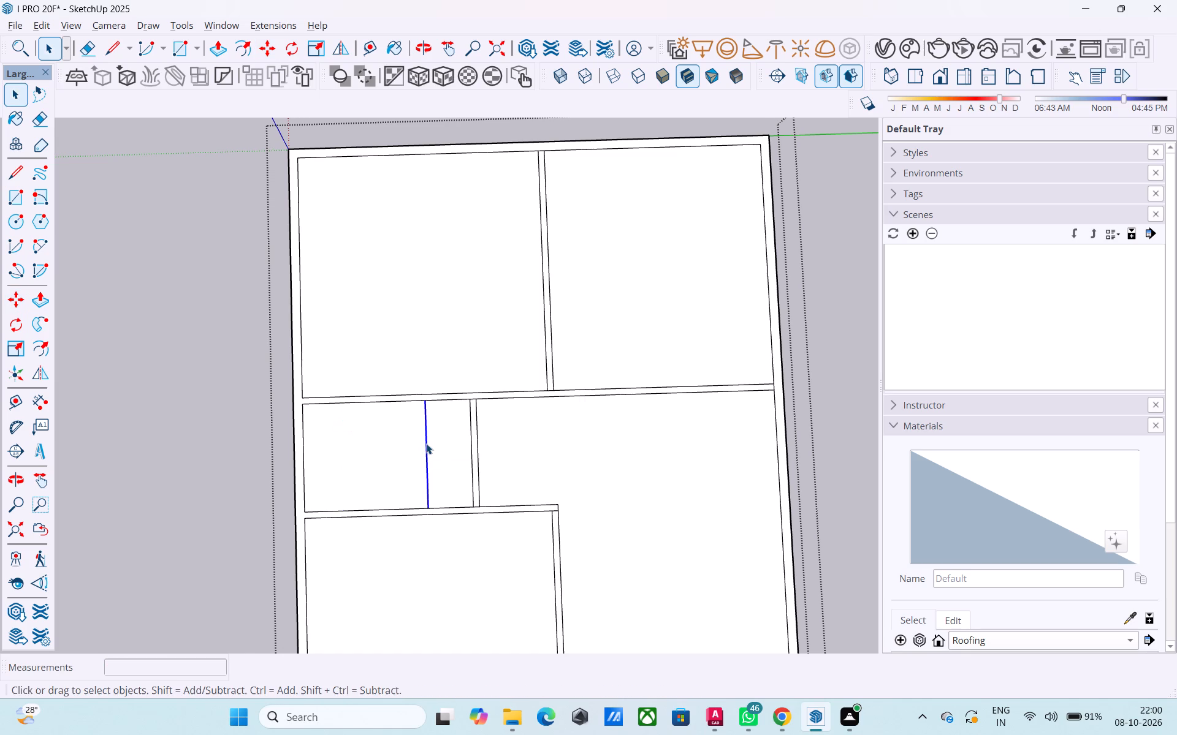
Copy the line 10' from the outer wall a further 6" away from the red axis to outline the room's partition.
{"action": "scroll", "coordinate": [426, 443], "scroll_direction": "up", "scroll_amount": 2}
{"action": "left_click", "coordinate": [426, 443]}
{"action": "key", "text": "m"}
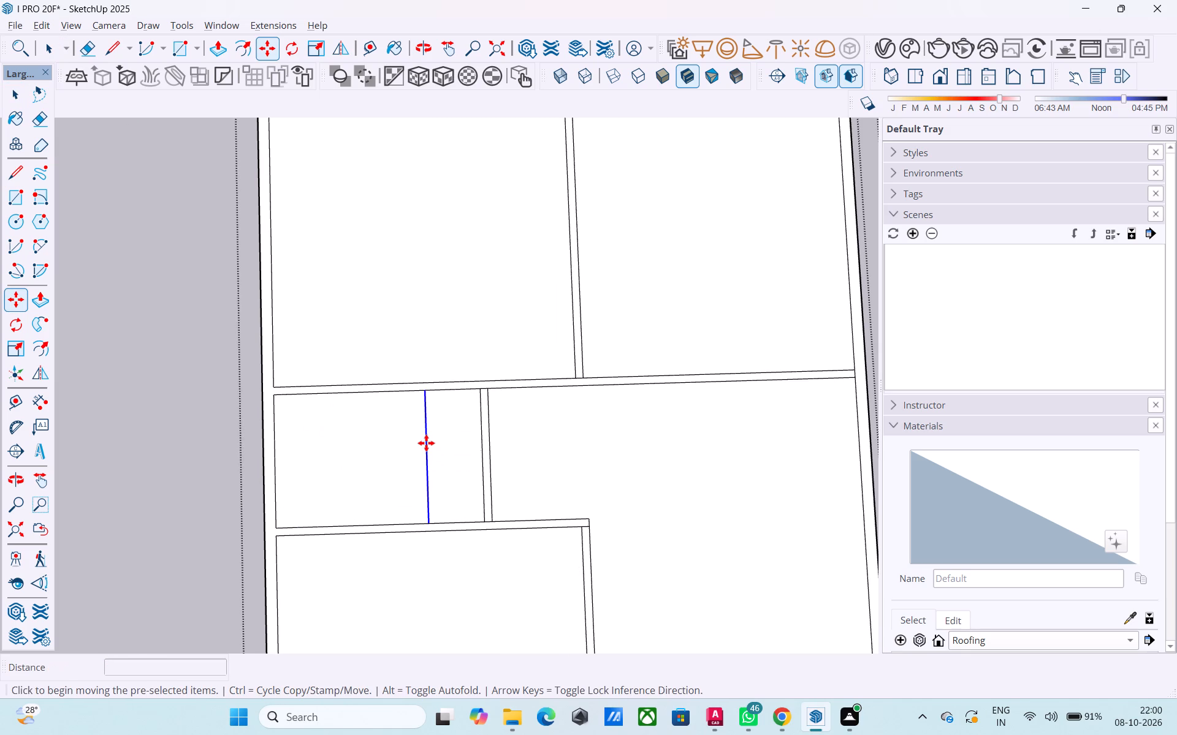
{"action": "left_click", "coordinate": [429, 388]}
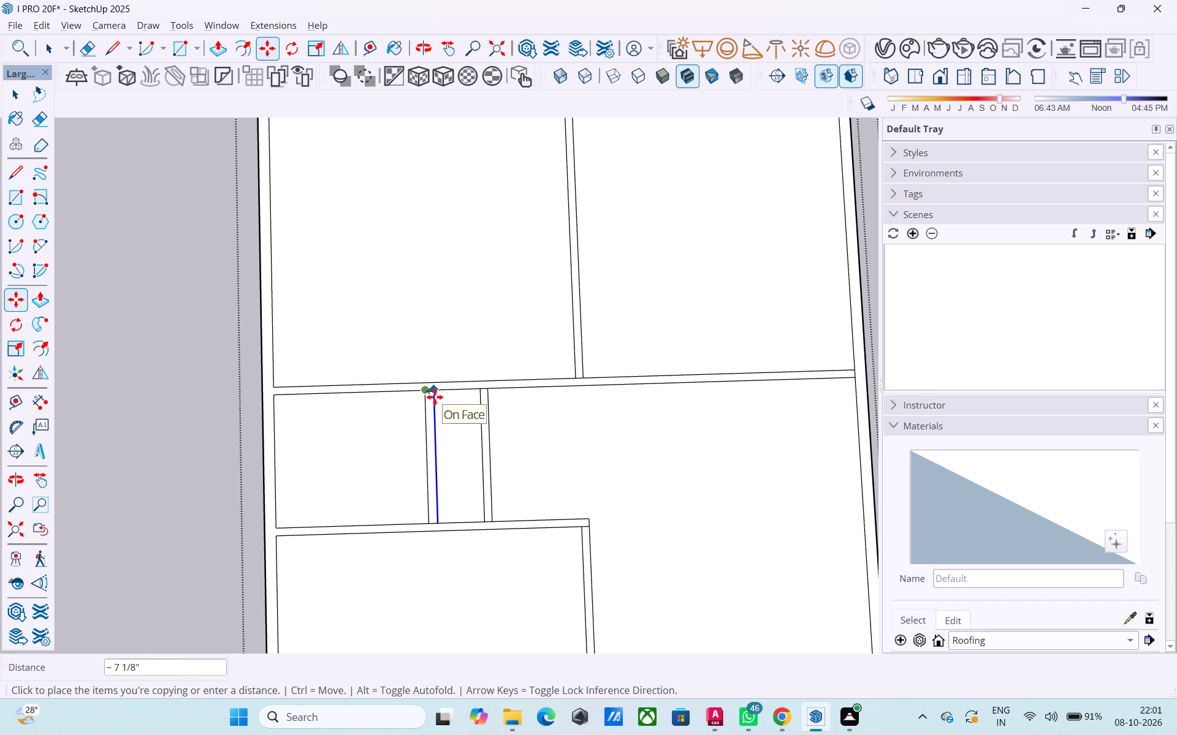
{"action": "type", "text": "6\""}
{"action": "key", "text": "Return"}
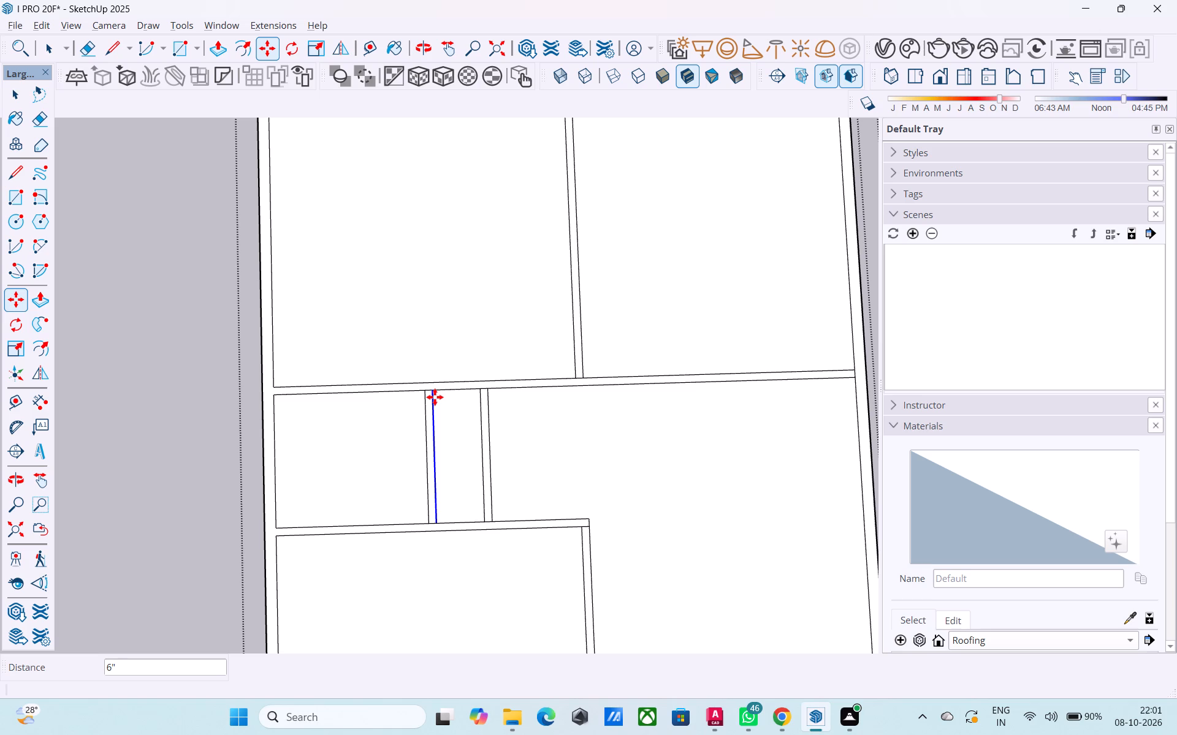
{"action": "scroll", "coordinate": [455, 413], "scroll_direction": "down", "scroll_amount": 9}
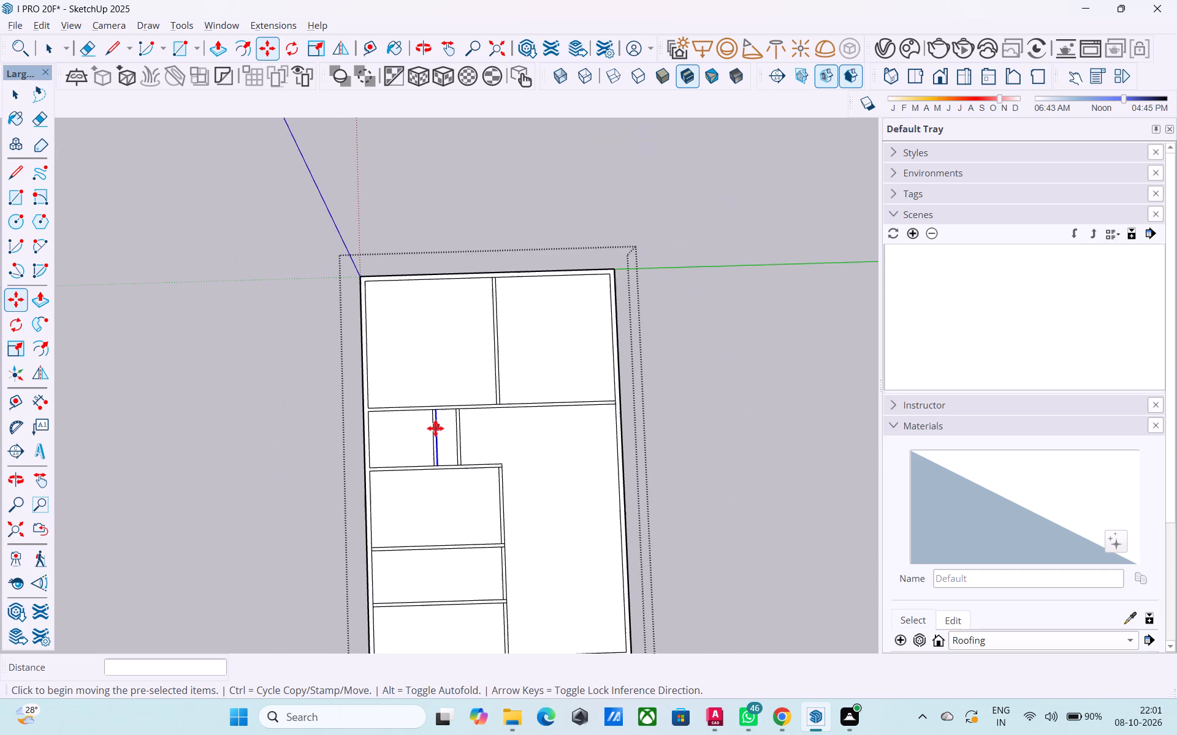
{"action": "key", "text": "space"}
Erase the old pair of partition lines beside the new 6" partition, on the side away from the red axis.
{"action": "middle_click_drag", "start_coordinate": [451, 475], "coordinate": [415, 409], "text": "shift"}
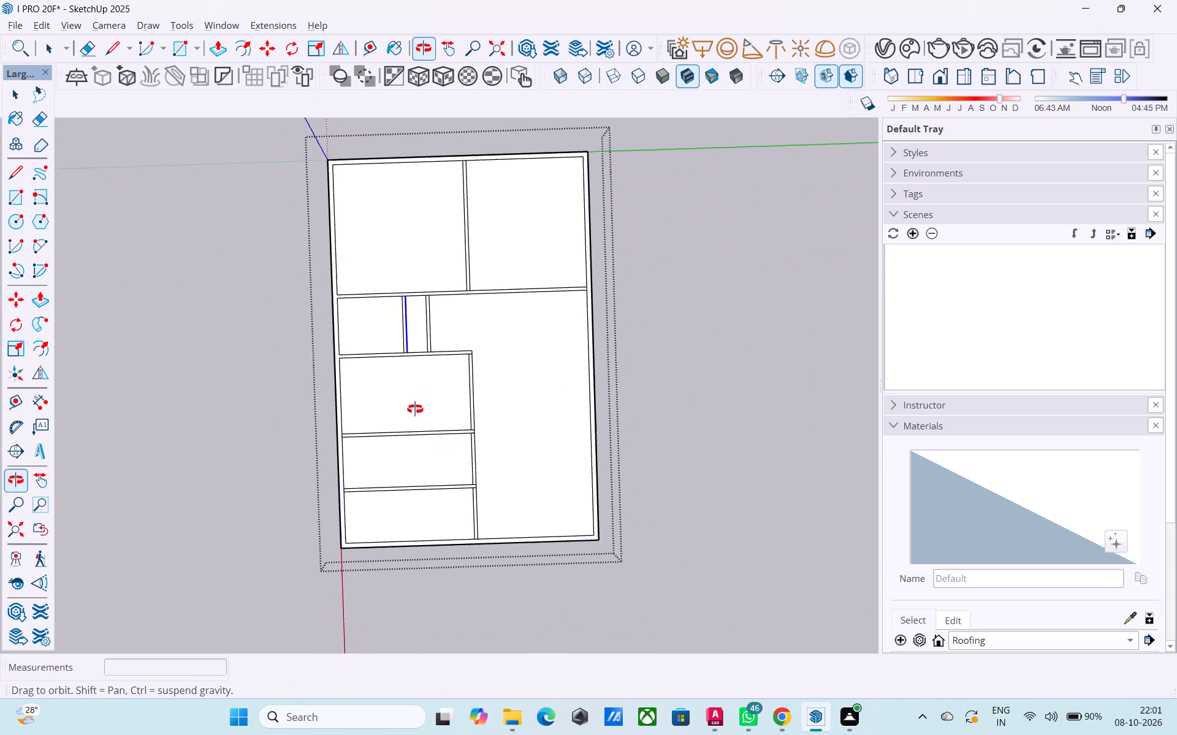
{"action": "middle_click_drag", "start_coordinate": [415, 409], "coordinate": [402, 440], "text": "shift"}
{"action": "scroll", "coordinate": [416, 393], "scroll_direction": "up", "scroll_amount": 10}
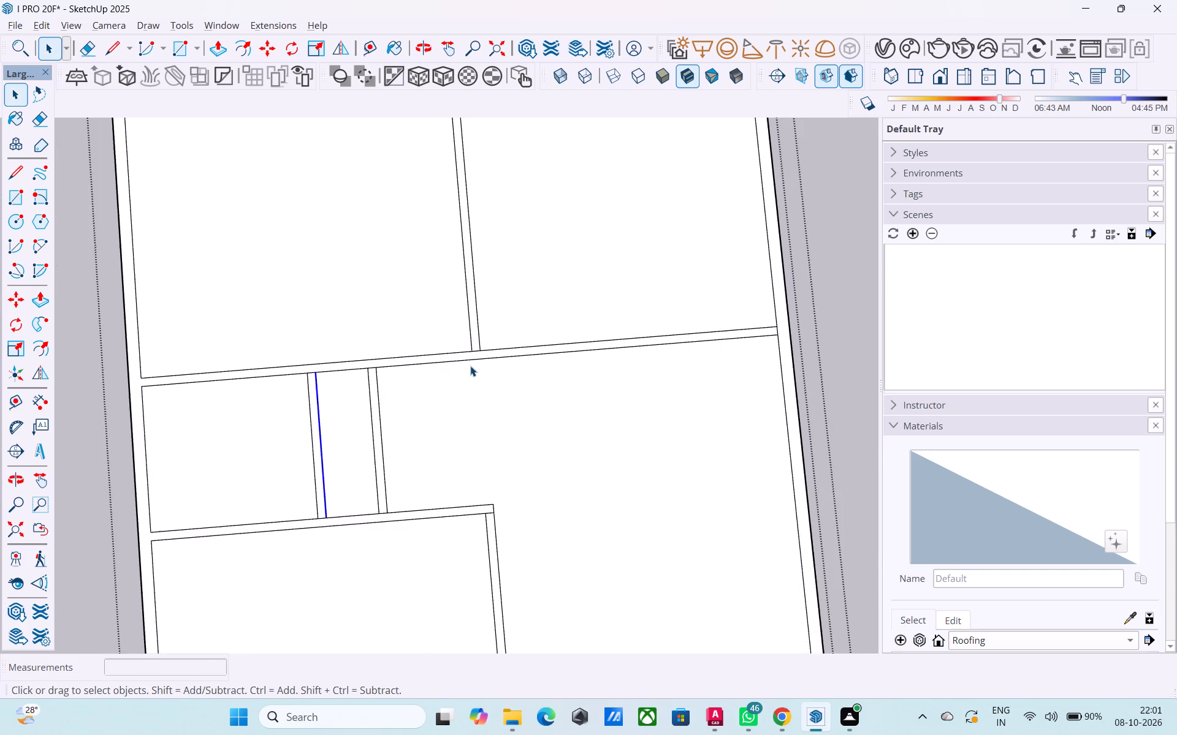
{"action": "scroll", "coordinate": [475, 353], "scroll_direction": "down", "scroll_amount": 6}
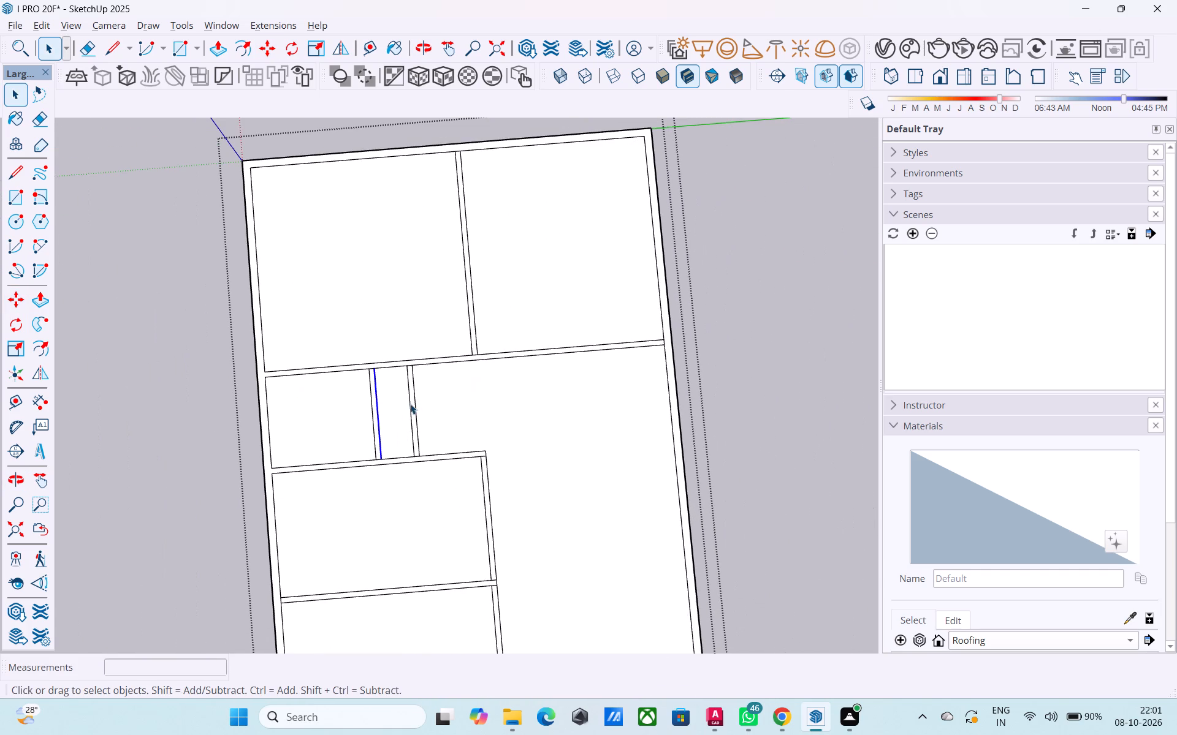
{"action": "left_click", "coordinate": [444, 418]}
{"action": "key", "text": "e"}
{"action": "left_click_drag", "start_coordinate": [440, 415], "coordinate": [405, 412]}
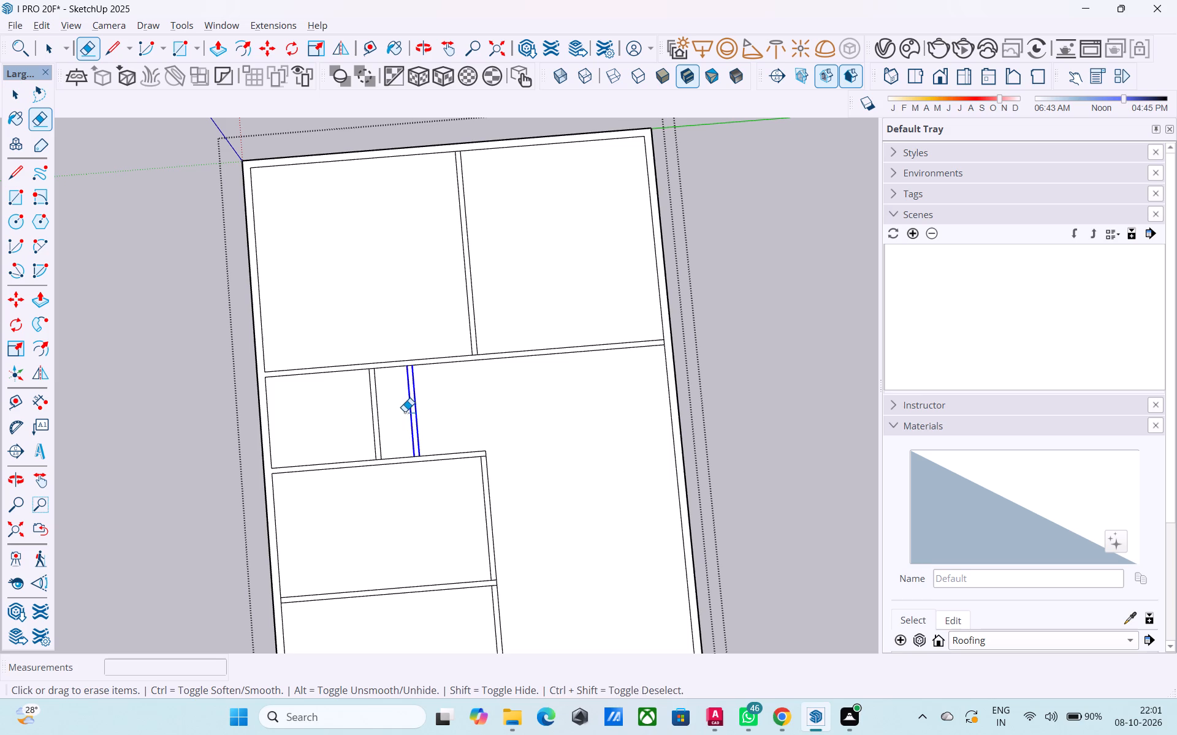
{"action": "left_click_drag", "start_coordinate": [405, 412], "coordinate": [404, 412]}
{"action": "key", "text": "space"}
Examine the overall room layout and the wall junctions on the slab.
{"action": "scroll", "coordinate": [411, 409], "scroll_direction": "down", "scroll_amount": 2}
{"action": "middle_click_drag", "start_coordinate": [411, 423], "coordinate": [406, 198]}
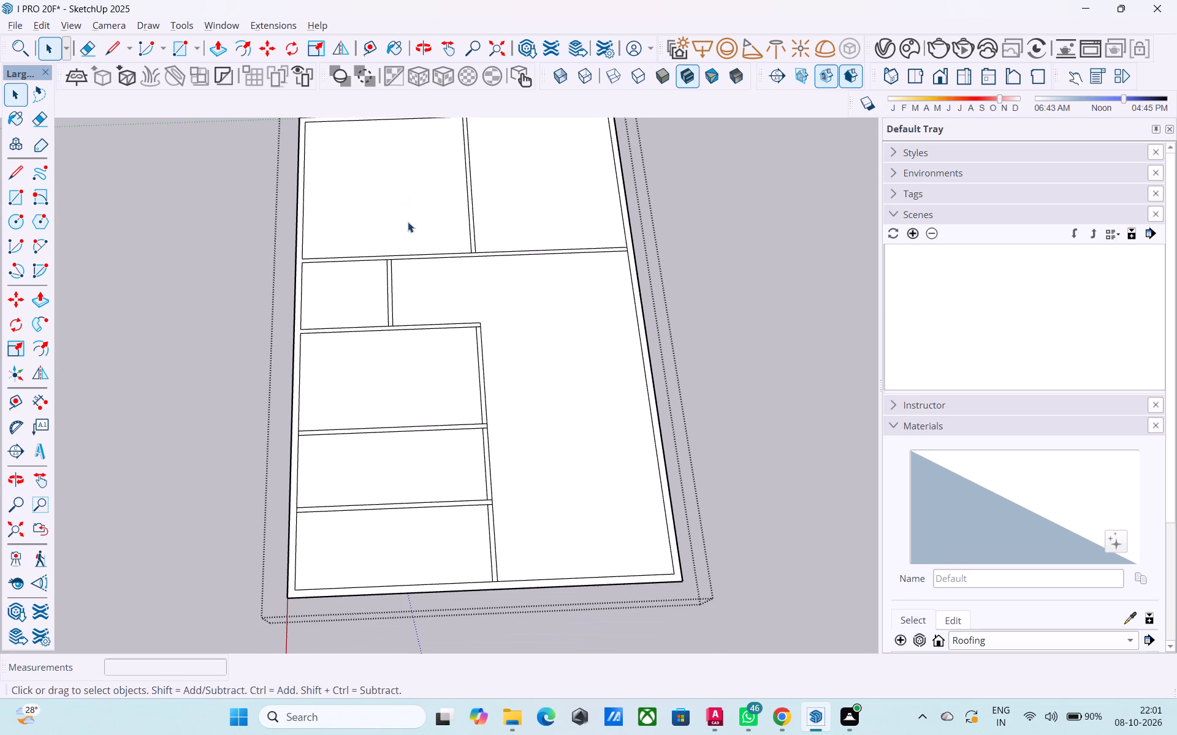
{"action": "middle_click_drag", "start_coordinate": [409, 225], "coordinate": [379, 288]}
{"action": "middle_click_drag", "start_coordinate": [399, 340], "coordinate": [427, 284]}
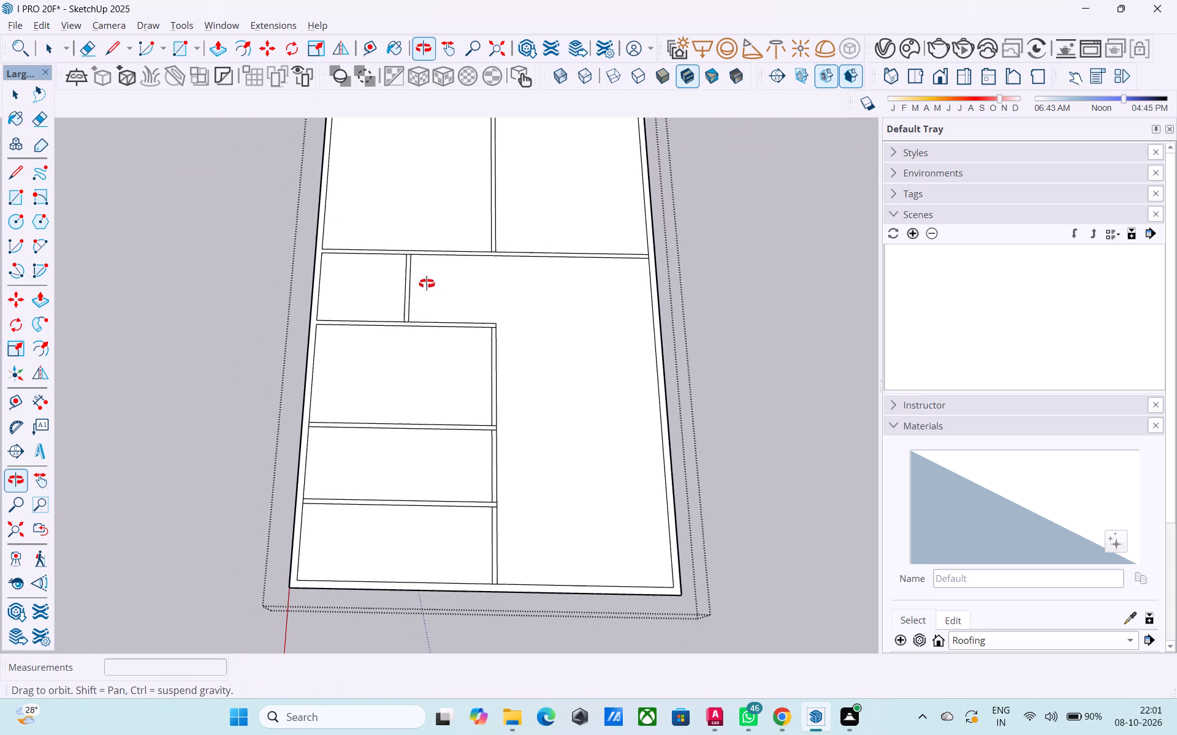
{"action": "middle_click_drag", "start_coordinate": [427, 284], "coordinate": [441, 210]}
{"action": "middle_click_drag", "start_coordinate": [476, 342], "coordinate": [468, 229]}
{"action": "middle_click_drag", "start_coordinate": [489, 345], "coordinate": [473, 280]}
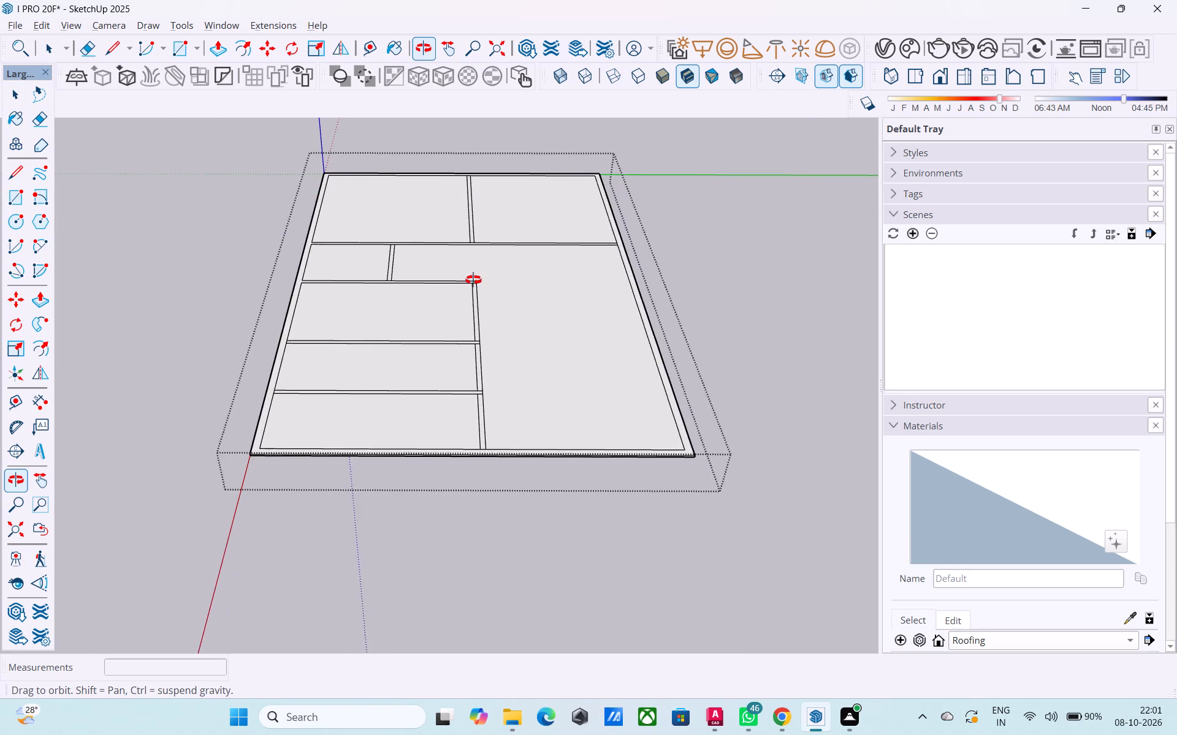
{"action": "middle_click_drag", "start_coordinate": [473, 280], "coordinate": [507, 262]}
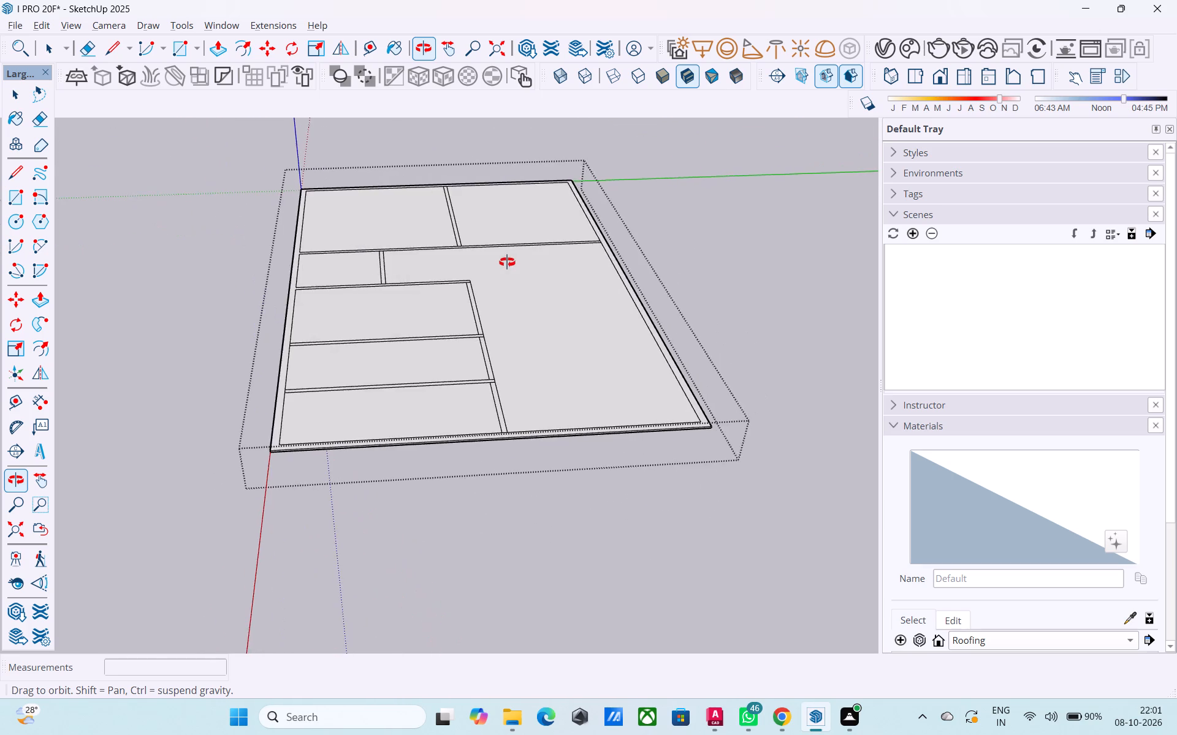
{"action": "middle_click_drag", "start_coordinate": [507, 262], "coordinate": [466, 396]}
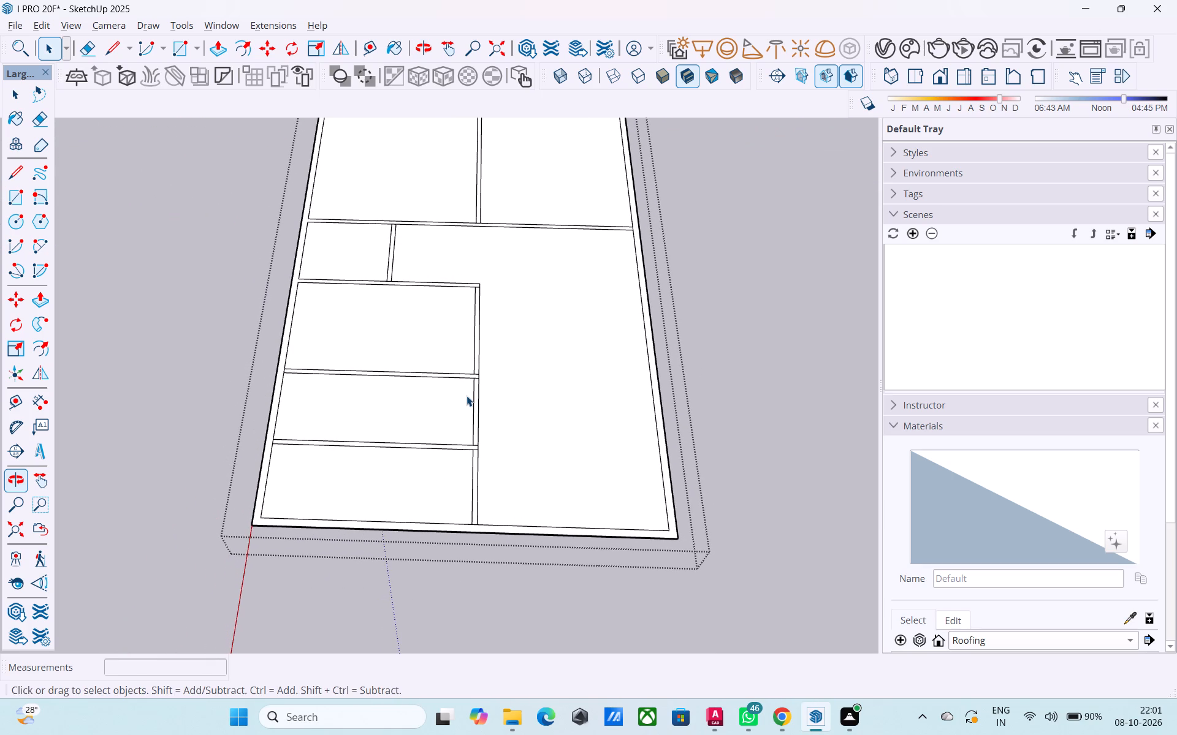
{"action": "middle_click_drag", "start_coordinate": [490, 403], "coordinate": [506, 447]}
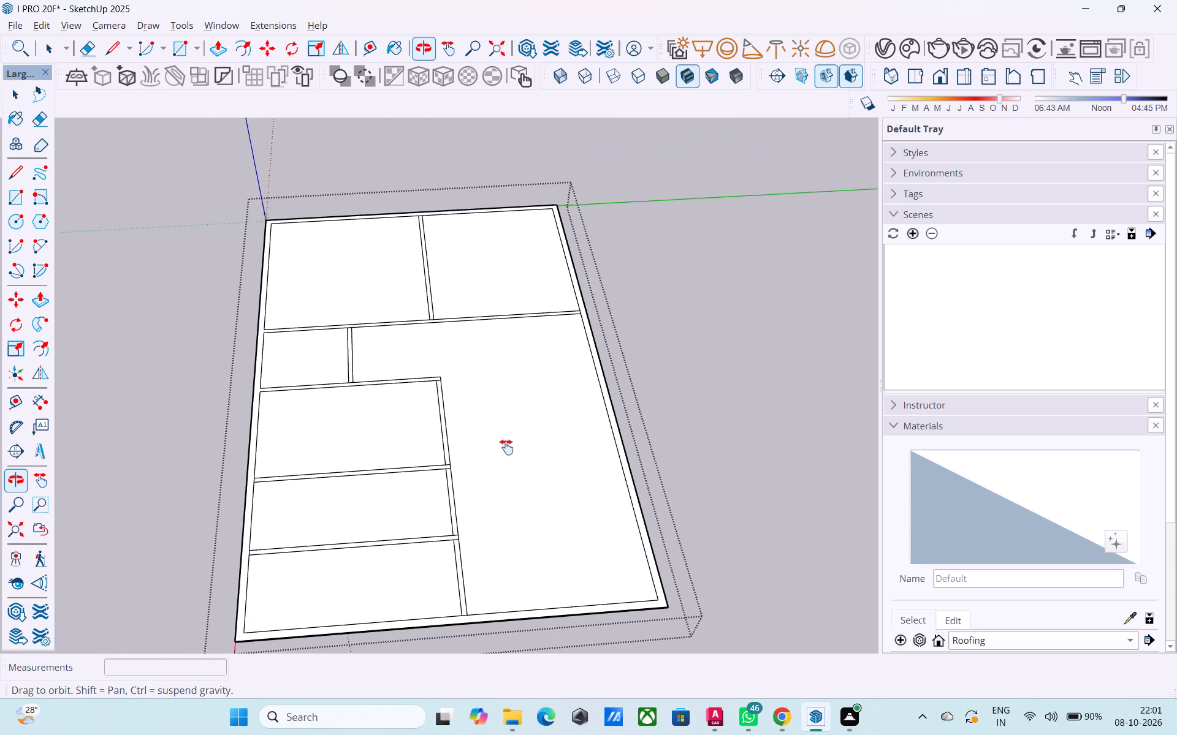
{"action": "middle_click_drag", "start_coordinate": [506, 447], "coordinate": [473, 421]}
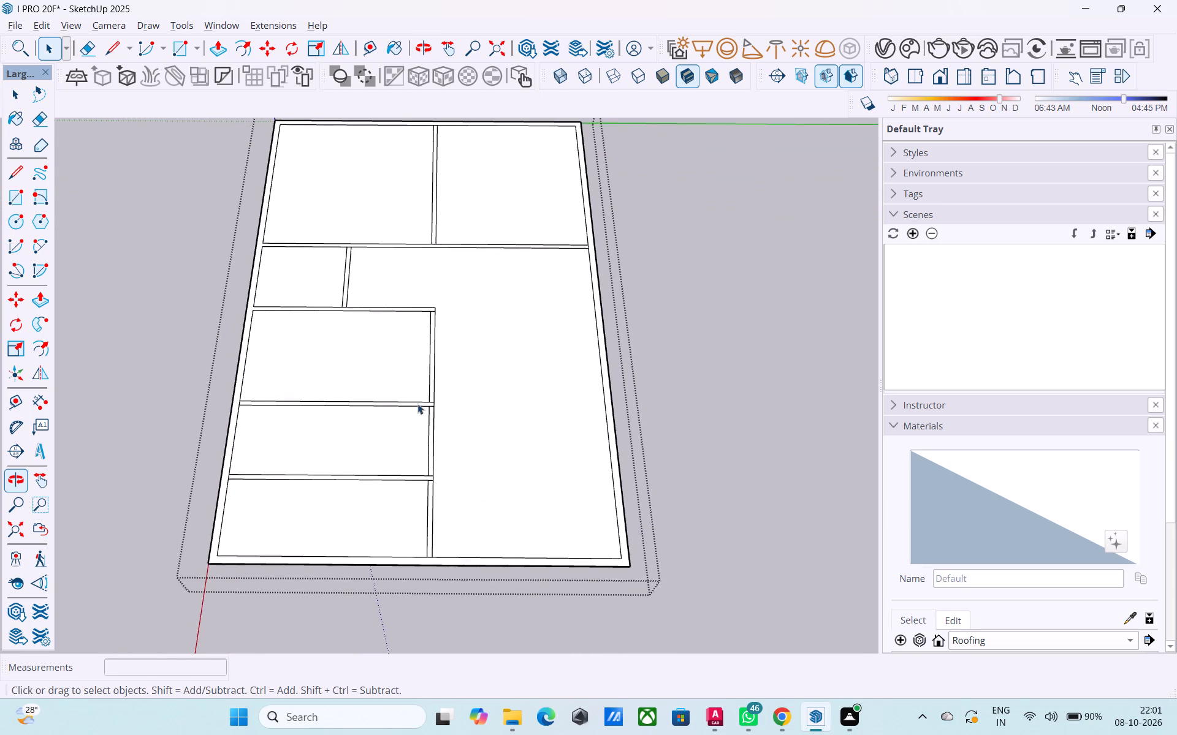
Erase the short edges where the two cross partitions meet the long interior wall running parallel to the red axis.
{"action": "scroll", "coordinate": [417, 404], "scroll_direction": "up", "scroll_amount": 7}
{"action": "key", "text": "e"}
{"action": "scroll", "coordinate": [429, 393], "scroll_direction": "up", "scroll_amount": 4}
{"action": "left_click", "coordinate": [433, 394]}
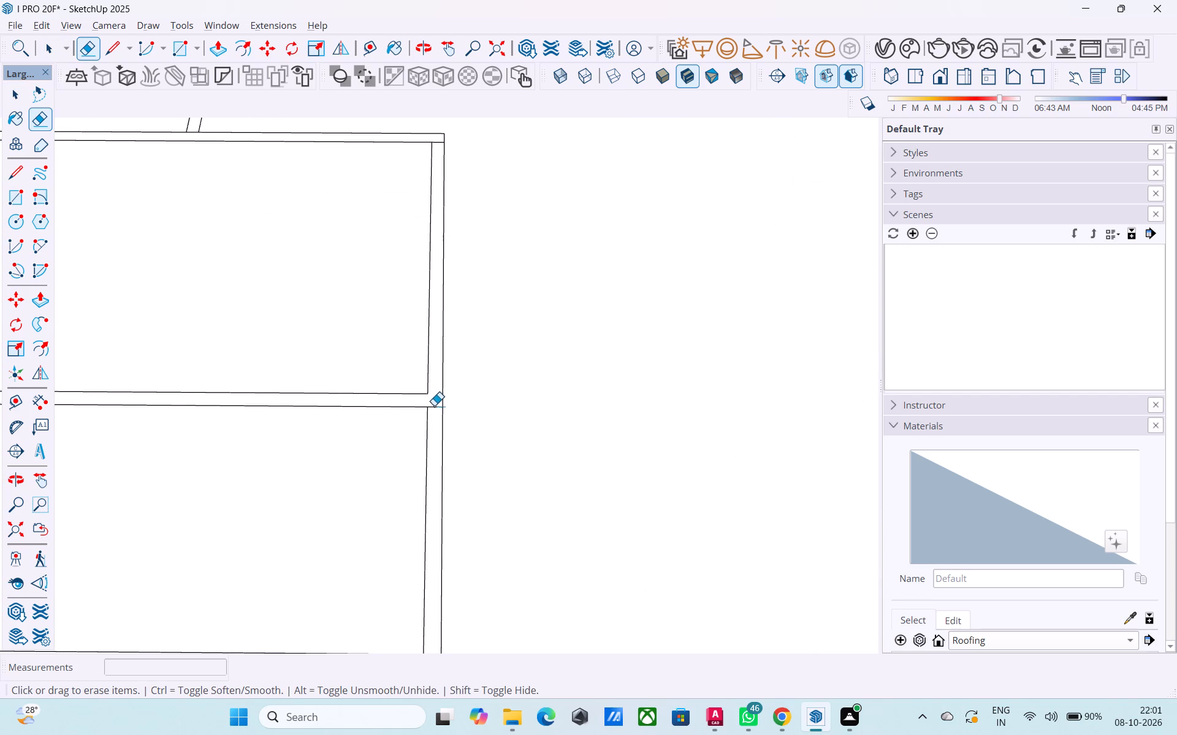
{"action": "left_click", "coordinate": [435, 407]}
{"action": "scroll", "coordinate": [444, 432], "scroll_direction": "down", "scroll_amount": 9}
{"action": "scroll", "coordinate": [428, 531], "scroll_direction": "up", "scroll_amount": 7}
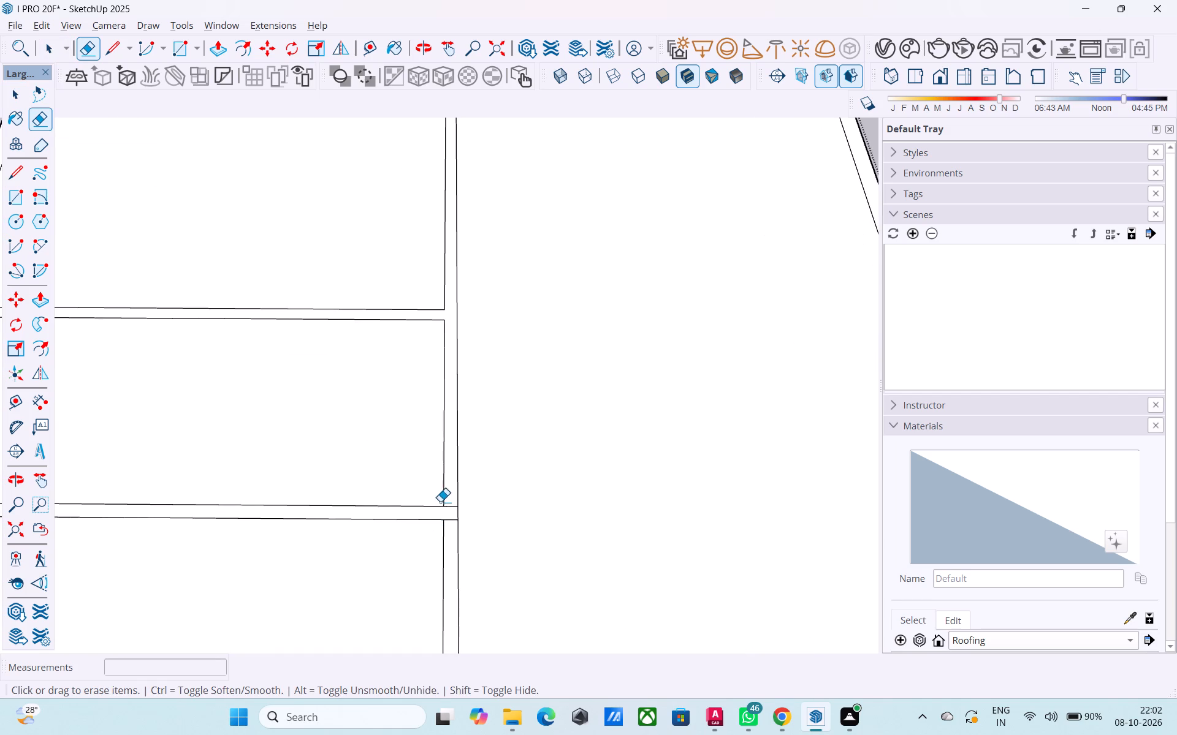
{"action": "scroll", "coordinate": [449, 508], "scroll_direction": "up", "scroll_amount": 6}
{"action": "left_click", "coordinate": [451, 505]}
{"action": "left_click", "coordinate": [452, 532]}
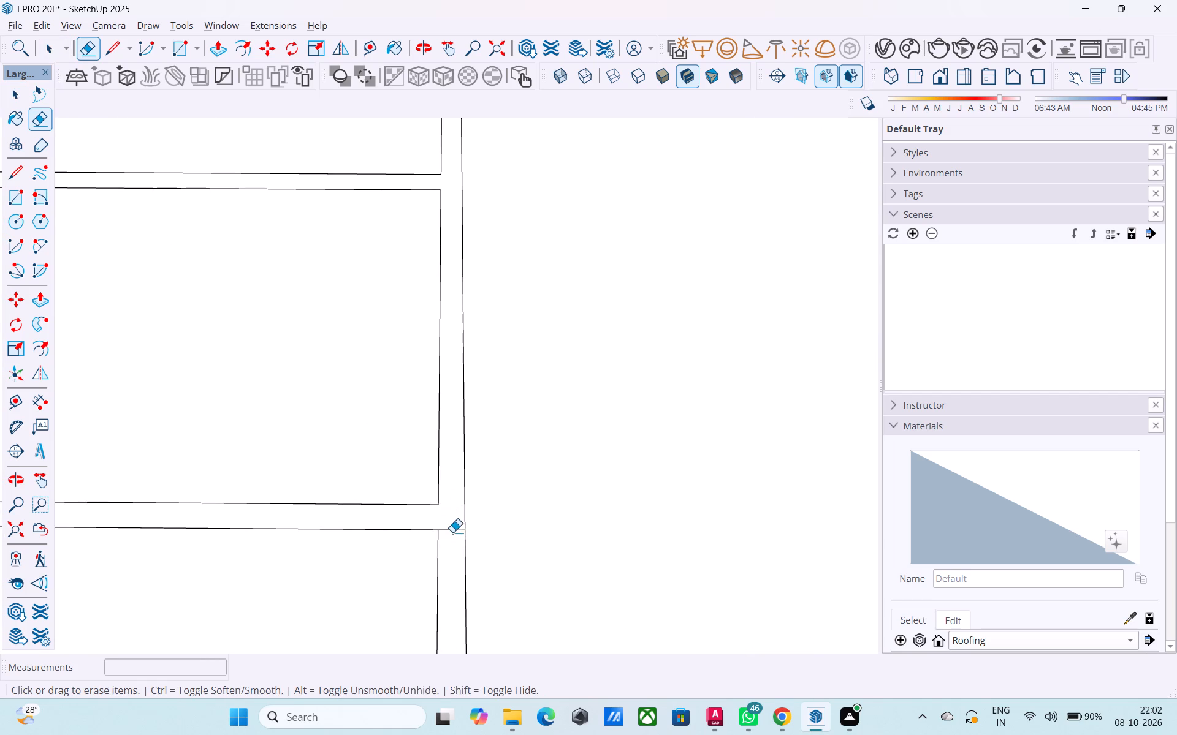
{"action": "left_click_drag", "start_coordinate": [454, 521], "coordinate": [456, 537]}
Erase the short edge at the corner where the long interior wall meets the cross wall bordering the small room.
{"action": "scroll", "coordinate": [453, 530], "scroll_direction": "down", "scroll_amount": 6}
{"action": "middle_click_drag", "start_coordinate": [452, 533], "coordinate": [447, 559]}
{"action": "scroll", "coordinate": [444, 545], "scroll_direction": "down", "scroll_amount": 9}
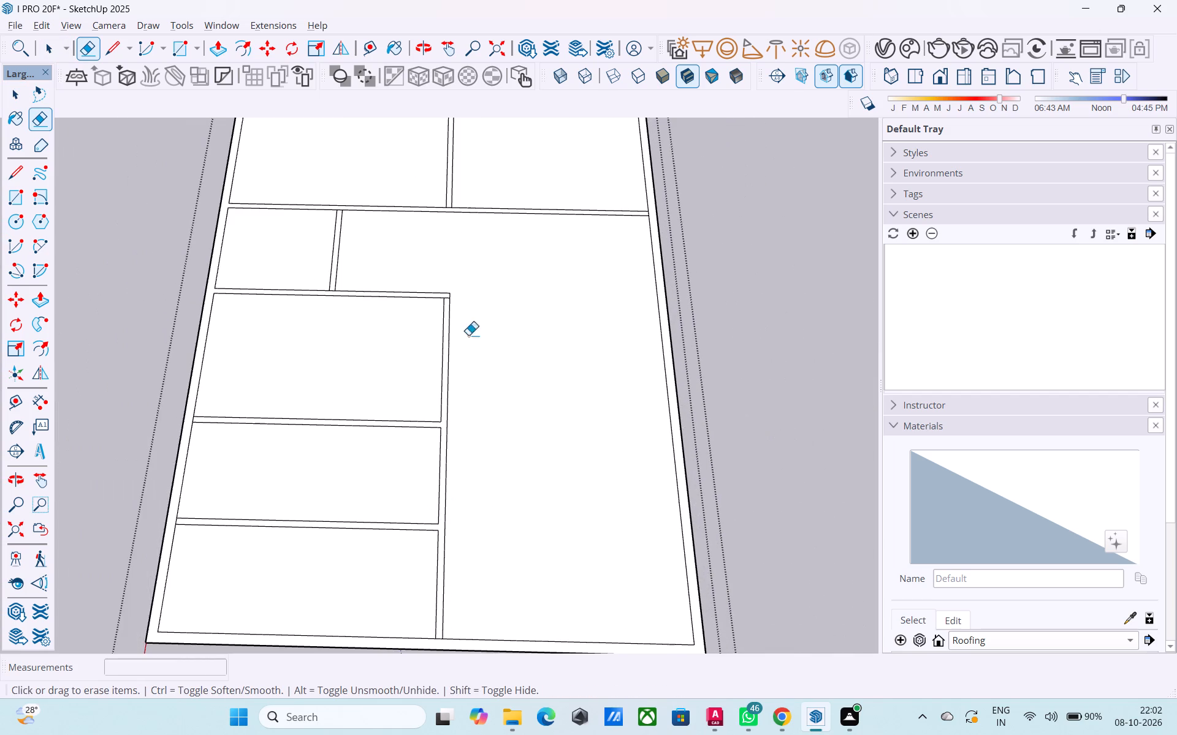
{"action": "scroll", "coordinate": [463, 292], "scroll_direction": "up", "scroll_amount": 14}
{"action": "left_click_drag", "start_coordinate": [457, 296], "coordinate": [459, 310]}
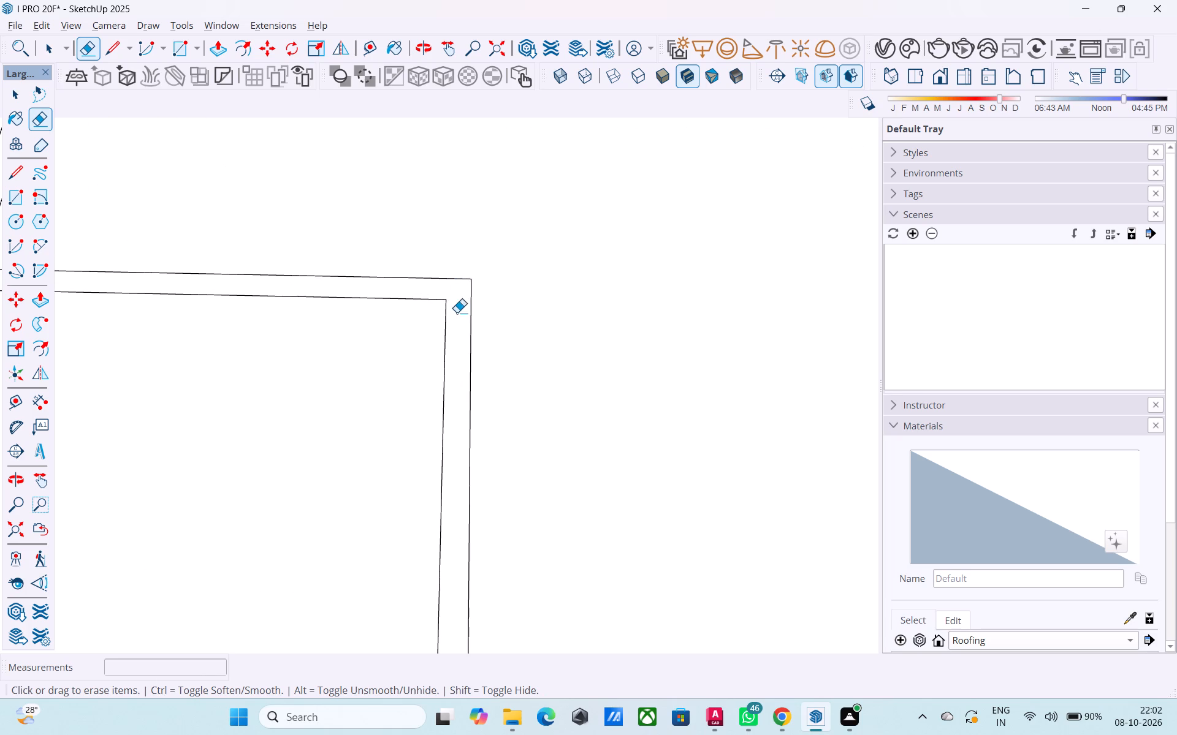
{"action": "scroll", "coordinate": [457, 313], "scroll_direction": "down", "scroll_amount": 16}
Erase the short edges at both ends of the small room's new partition.
{"action": "scroll", "coordinate": [348, 312], "scroll_direction": "up", "scroll_amount": 10}
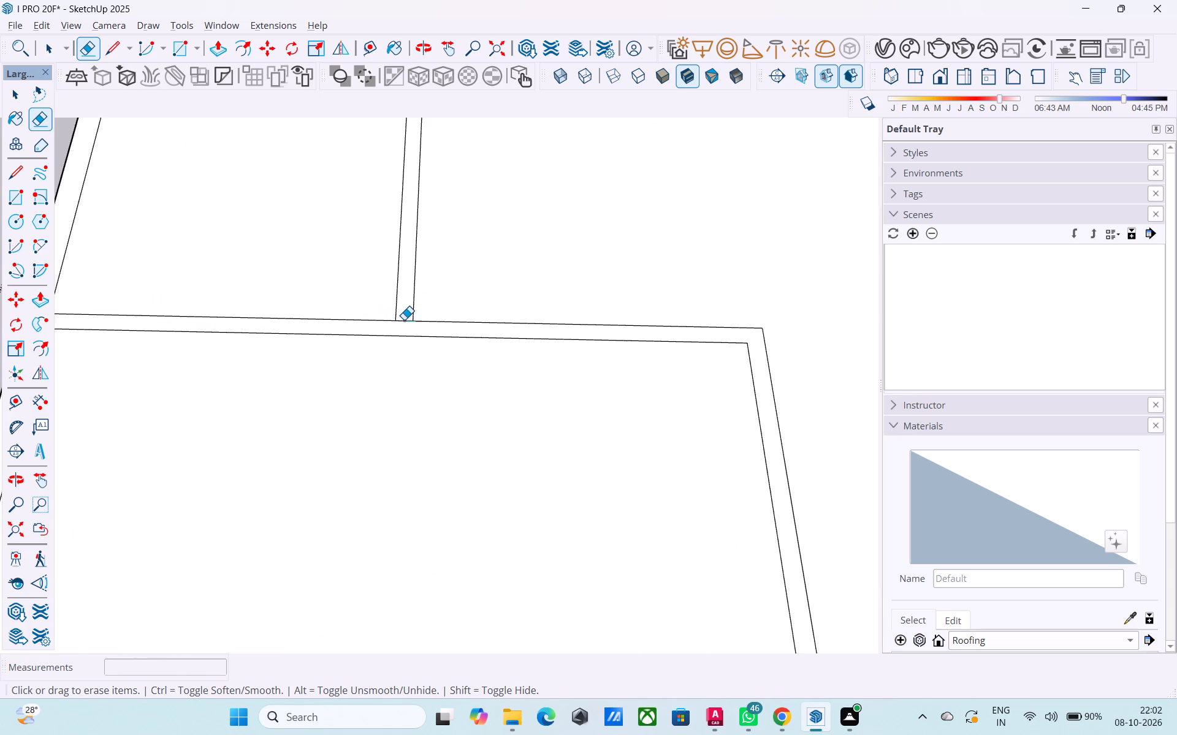
{"action": "left_click", "coordinate": [404, 320]}
{"action": "scroll", "coordinate": [405, 347], "scroll_direction": "down", "scroll_amount": 10}
{"action": "scroll", "coordinate": [413, 263], "scroll_direction": "up", "scroll_amount": 10}
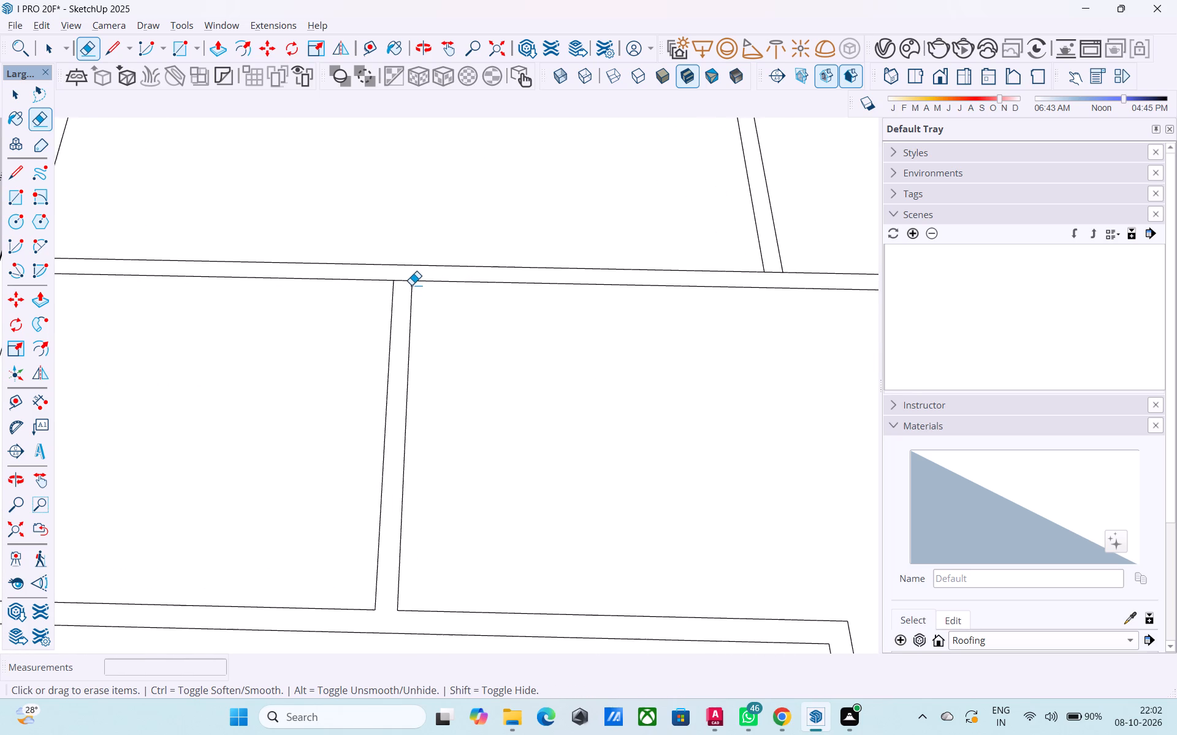
{"action": "left_click", "coordinate": [406, 282]}
Erase the short edges where the full-width wall meets the partition between the two large rooms and the outer wall opposite the red axis.
{"action": "scroll", "coordinate": [408, 271], "scroll_direction": "down", "scroll_amount": 6}
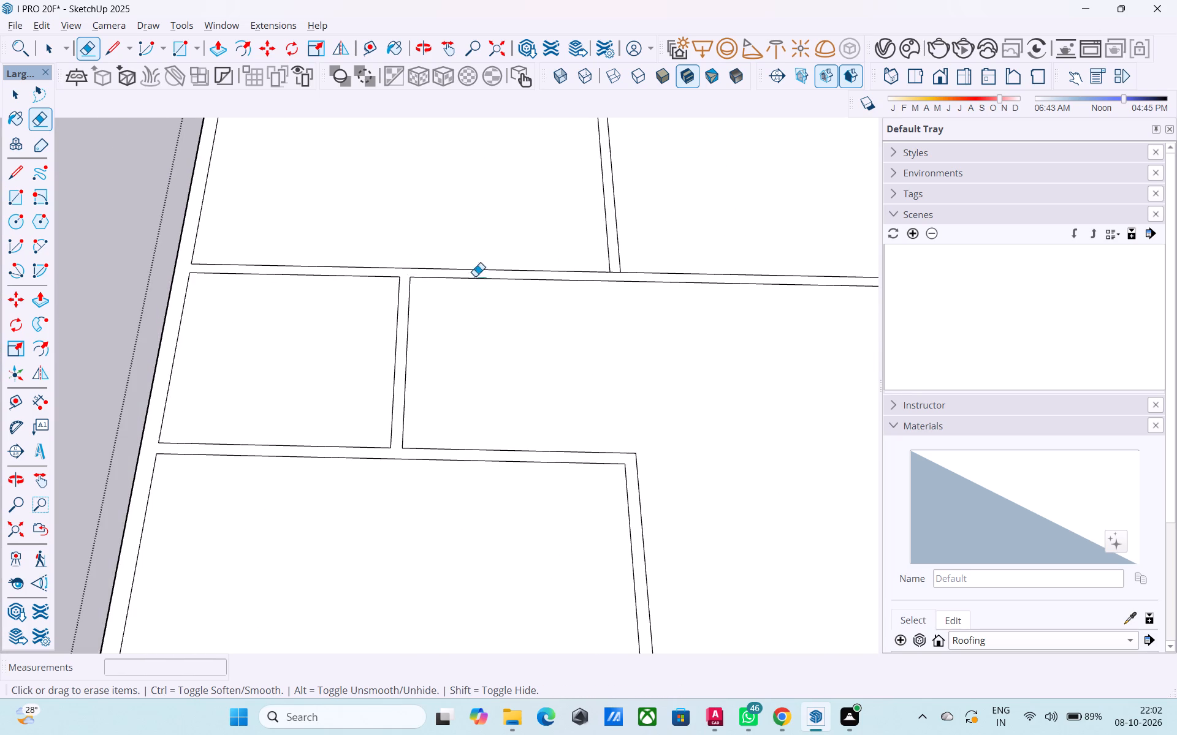
{"action": "scroll", "coordinate": [626, 267], "scroll_direction": "up", "scroll_amount": 4}
{"action": "left_click", "coordinate": [611, 274]}
{"action": "scroll", "coordinate": [404, 255], "scroll_direction": "down", "scroll_amount": 8}
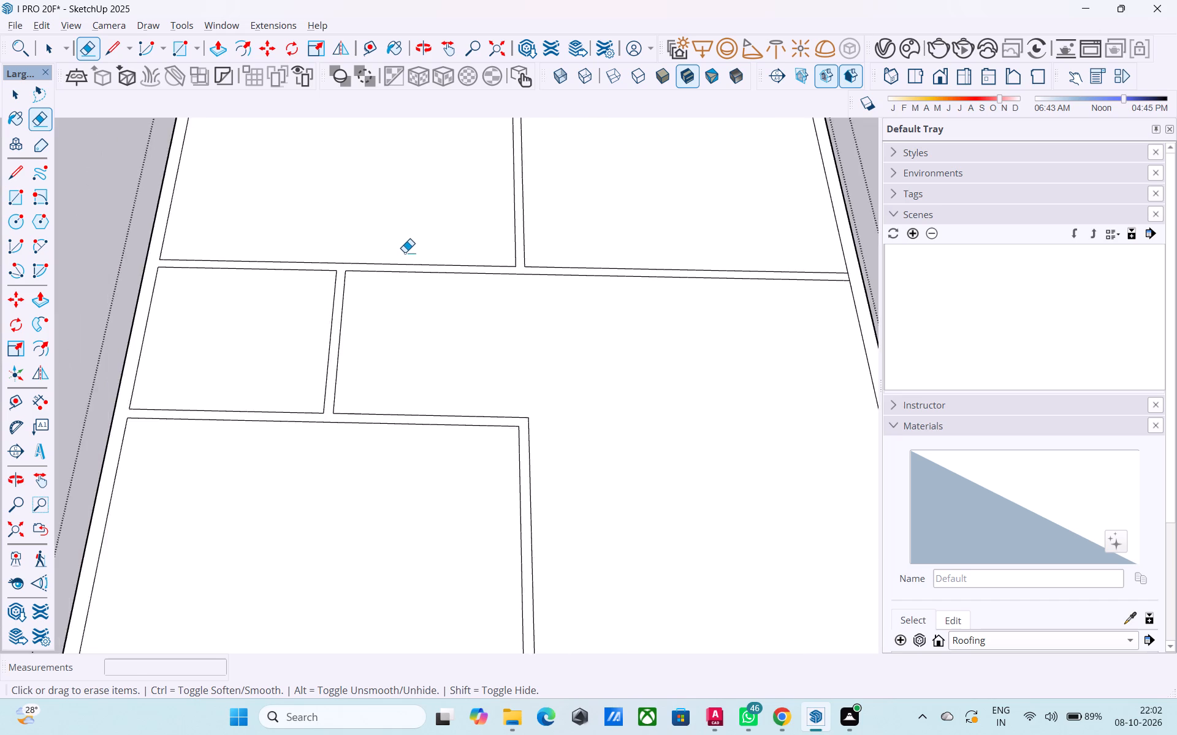
{"action": "scroll", "coordinate": [405, 252], "scroll_direction": "down", "scroll_amount": 3}
{"action": "scroll", "coordinate": [701, 278], "scroll_direction": "up", "scroll_amount": 15}
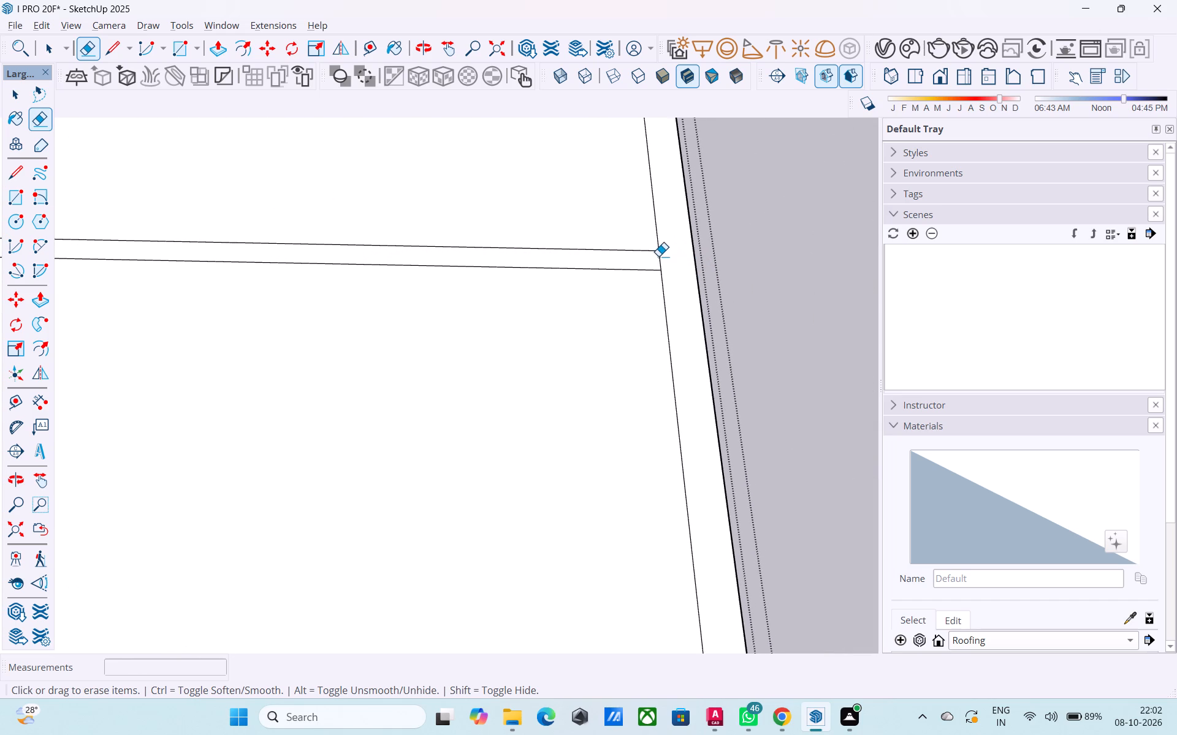
{"action": "scroll", "coordinate": [658, 256], "scroll_direction": "up", "scroll_amount": 2}
{"action": "left_click", "coordinate": [658, 256]}
{"action": "scroll", "coordinate": [680, 349], "scroll_direction": "down", "scroll_amount": 20}
{"action": "scroll", "coordinate": [680, 349], "scroll_direction": "down", "scroll_amount": 3}
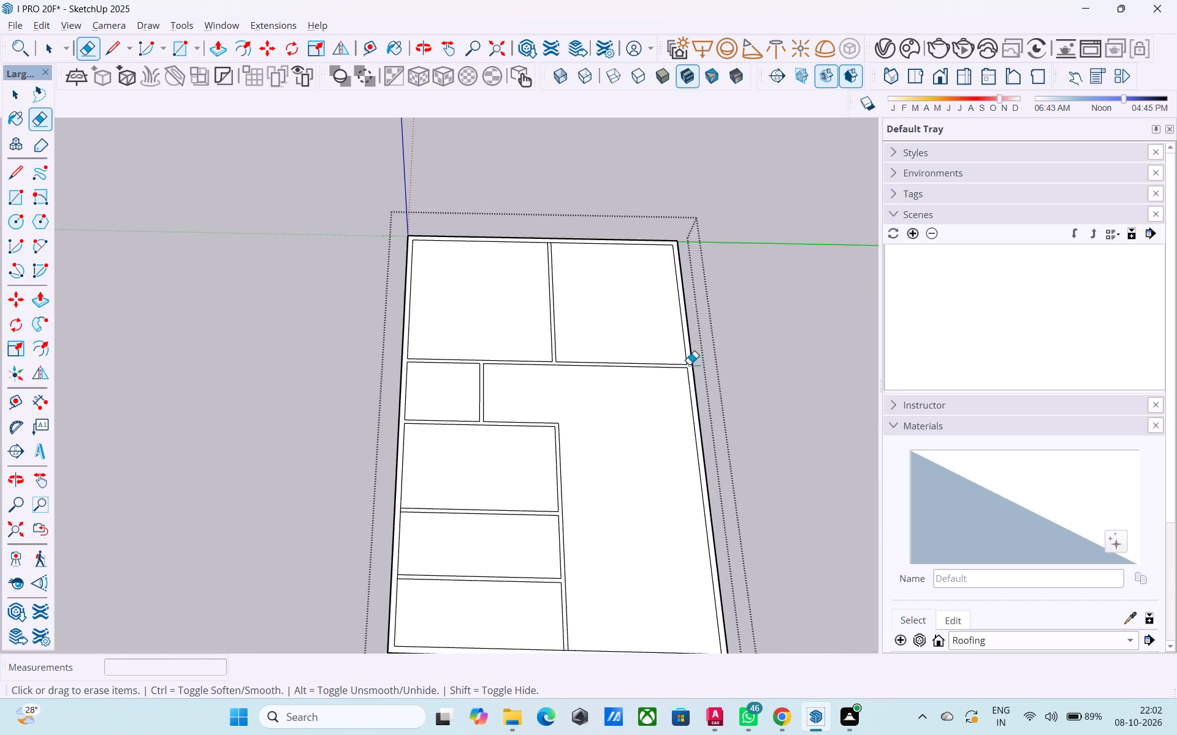
Erase the short edge where the partition between the two large rooms meets the green-axis-side outer wall.
{"action": "middle_click_drag", "start_coordinate": [565, 225], "coordinate": [568, 303]}
{"action": "scroll", "coordinate": [561, 226], "scroll_direction": "up", "scroll_amount": 13}
{"action": "left_click", "coordinate": [539, 232]}
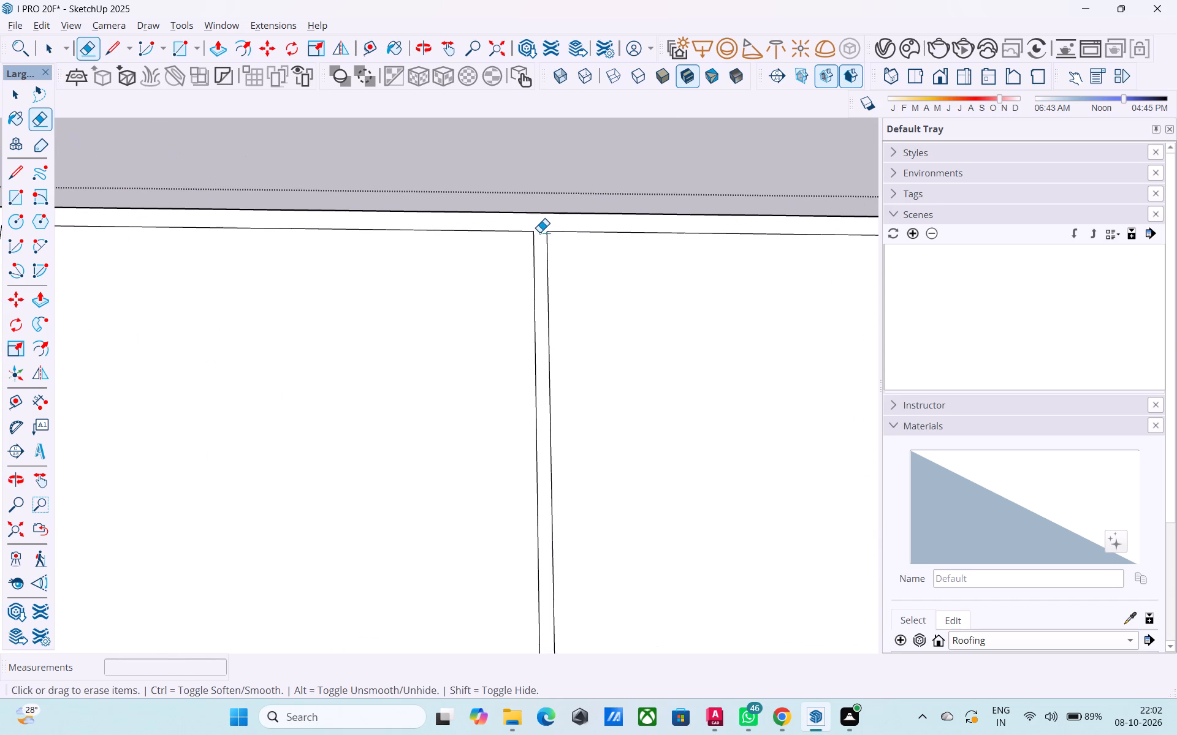
{"action": "scroll", "coordinate": [544, 234], "scroll_direction": "down", "scroll_amount": 19}
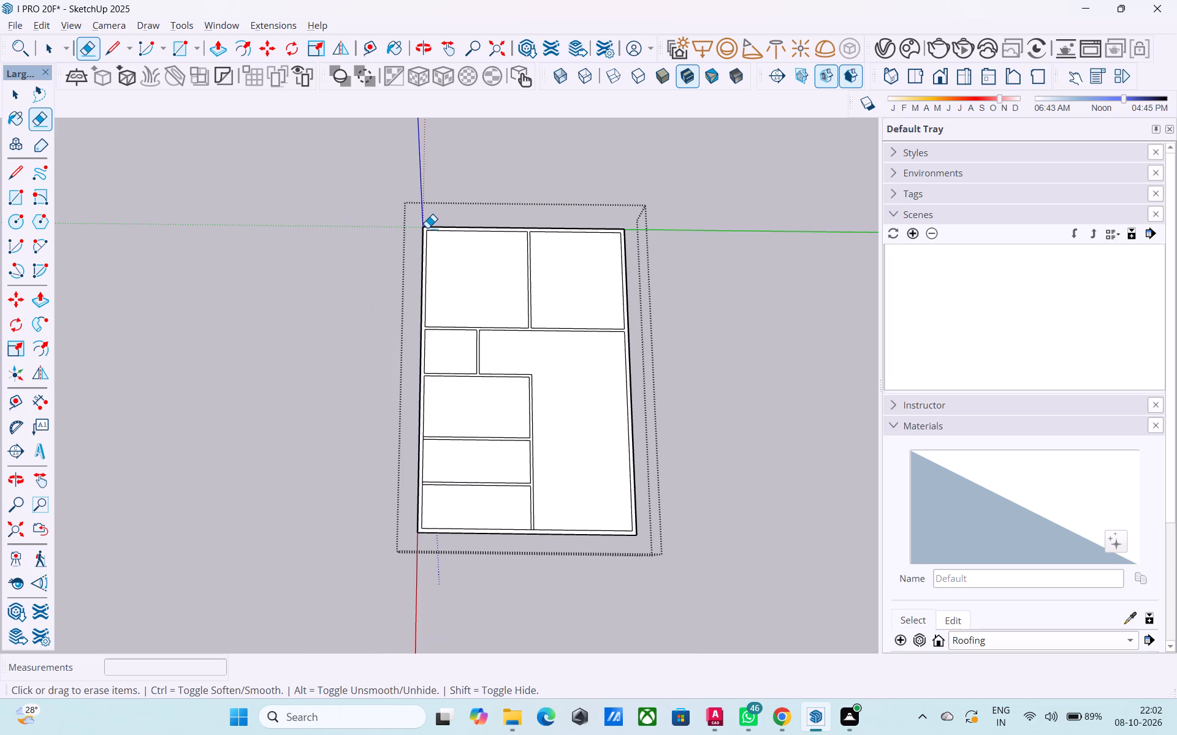
{"action": "key", "text": "space"}
Erase the short edges where the two lower cross partitions meet the red-axis-side outer wall.
{"action": "scroll", "coordinate": [445, 466], "scroll_direction": "up", "scroll_amount": 6}
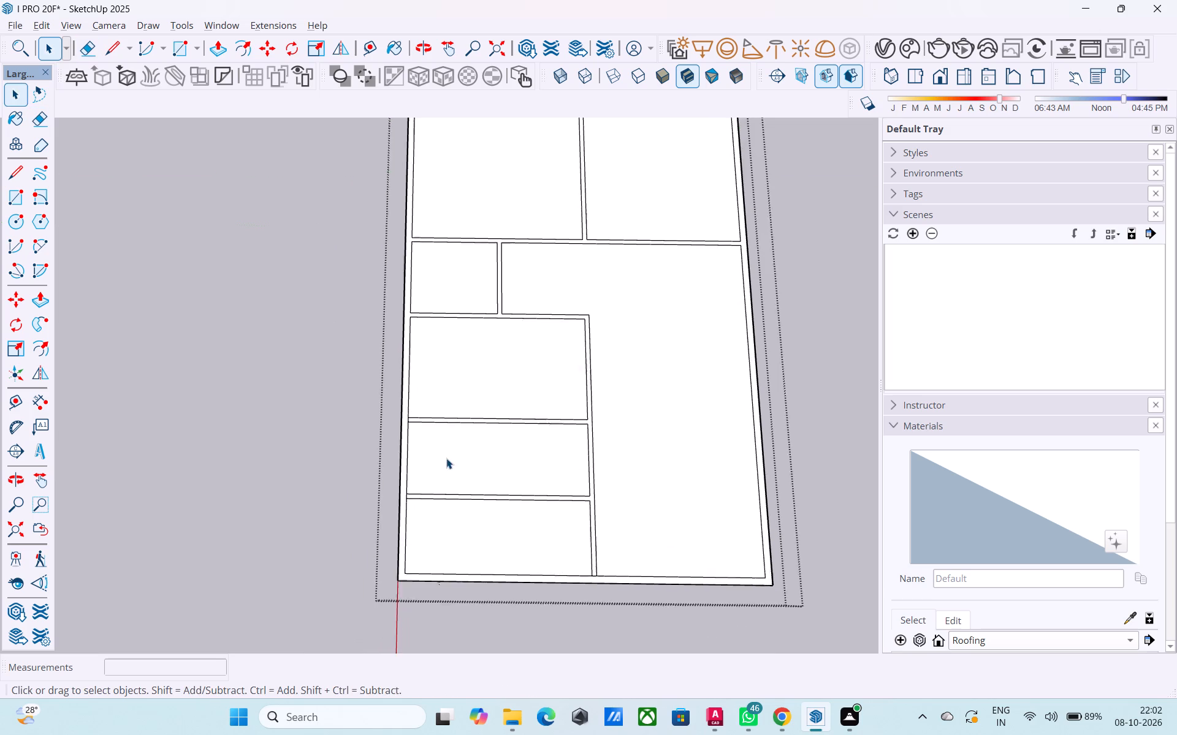
{"action": "key", "text": "e"}
{"action": "scroll", "coordinate": [427, 436], "scroll_direction": "up", "scroll_amount": 15}
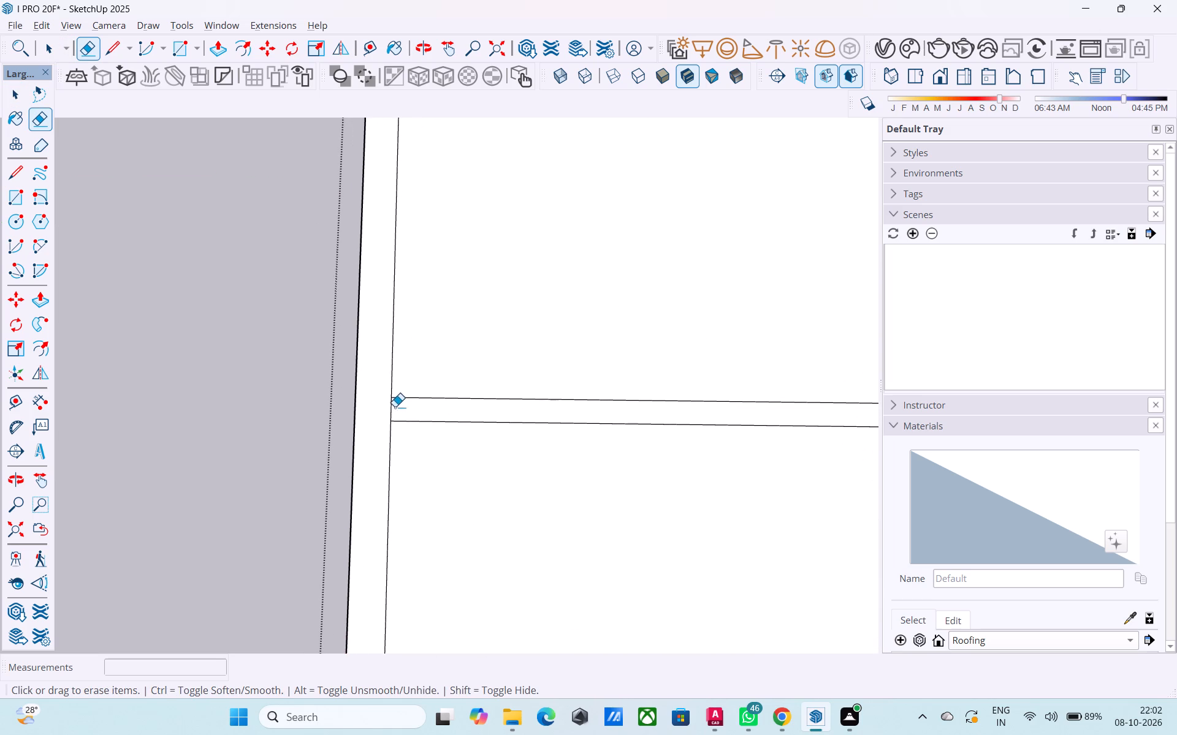
{"action": "left_click_drag", "start_coordinate": [395, 407], "coordinate": [385, 407]}
{"action": "scroll", "coordinate": [445, 308], "scroll_direction": "down", "scroll_amount": 8}
{"action": "scroll", "coordinate": [446, 306], "scroll_direction": "up", "scroll_amount": 1}
{"action": "scroll", "coordinate": [446, 306], "scroll_direction": "down", "scroll_amount": 3}
{"action": "scroll", "coordinate": [432, 512], "scroll_direction": "up", "scroll_amount": 2}
{"action": "scroll", "coordinate": [429, 509], "scroll_direction": "down", "scroll_amount": 1}
{"action": "scroll", "coordinate": [429, 509], "scroll_direction": "up", "scroll_amount": 5}
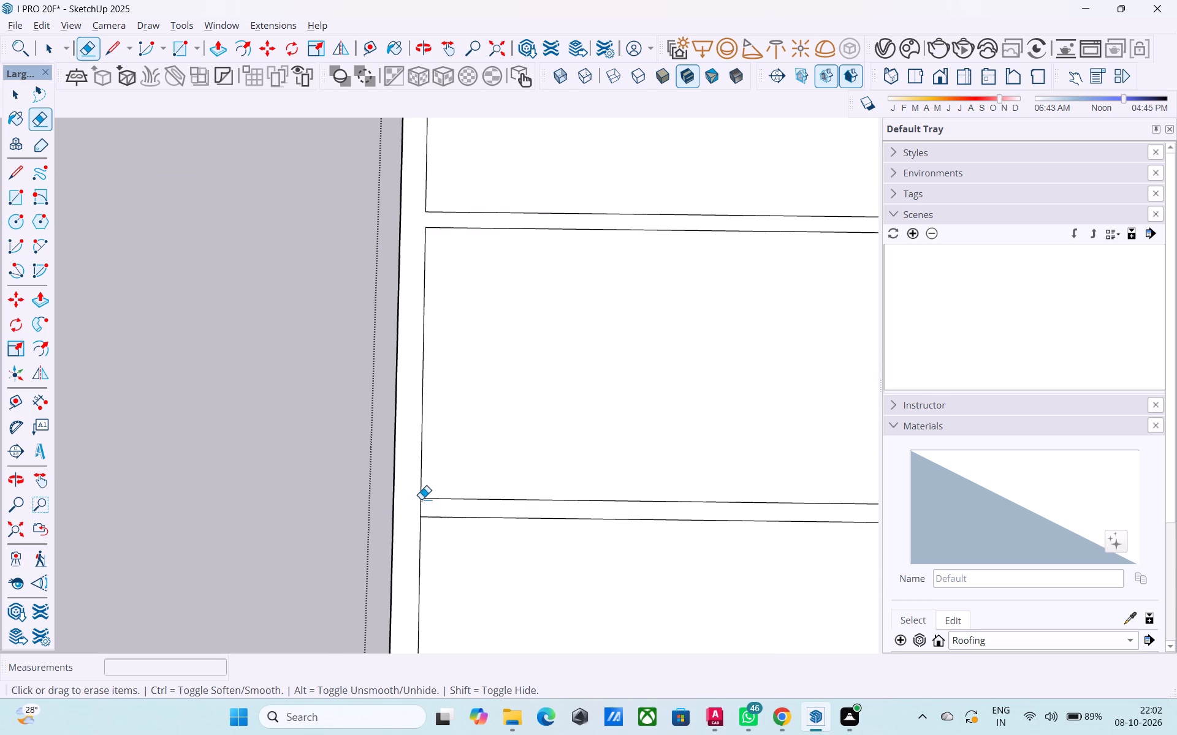
{"action": "left_click", "coordinate": [422, 503]}
{"action": "scroll", "coordinate": [406, 436], "scroll_direction": "down", "scroll_amount": 12}
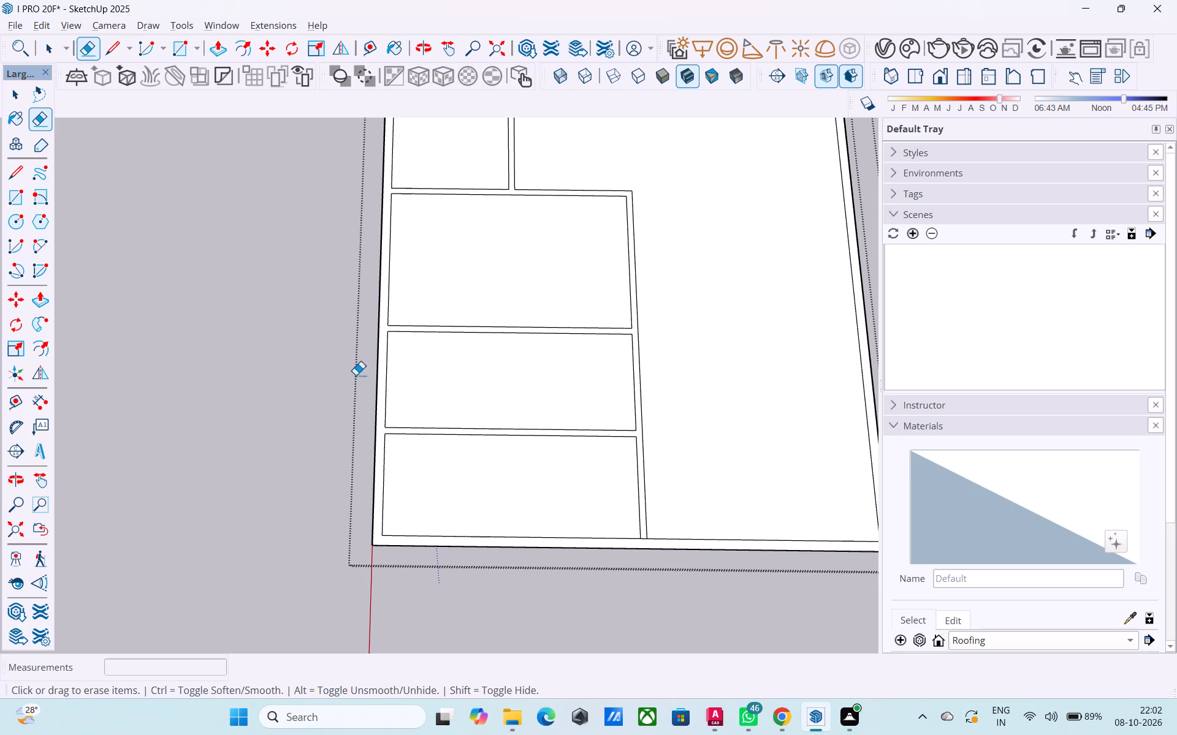
{"action": "scroll", "coordinate": [359, 379], "scroll_direction": "down", "scroll_amount": 2}
{"action": "key", "text": "space"}
Examine the cleaned-up wall outlines and room layout across the whole slab.
{"action": "scroll", "coordinate": [360, 379], "scroll_direction": "down", "scroll_amount": 4}
{"action": "scroll", "coordinate": [527, 419], "scroll_direction": "down", "scroll_amount": 1}
{"action": "middle_click_drag", "start_coordinate": [529, 421], "coordinate": [468, 437]}
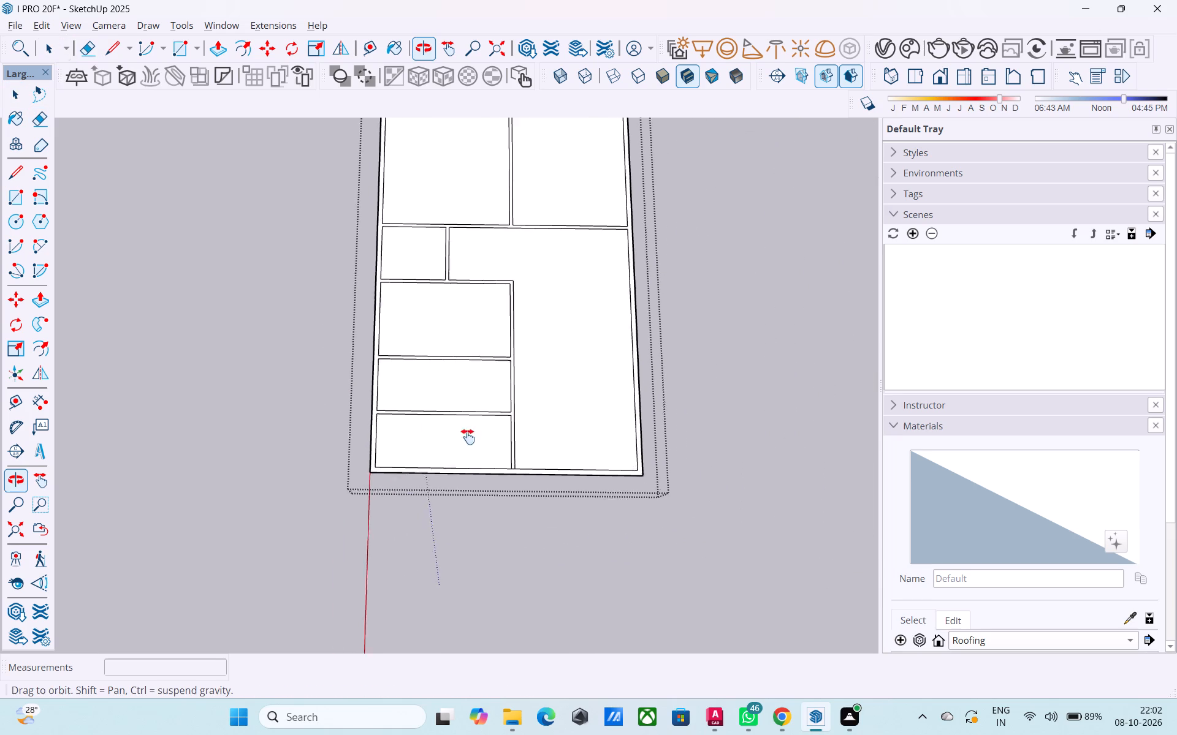
{"action": "middle_click_drag", "start_coordinate": [468, 437], "coordinate": [409, 476]}
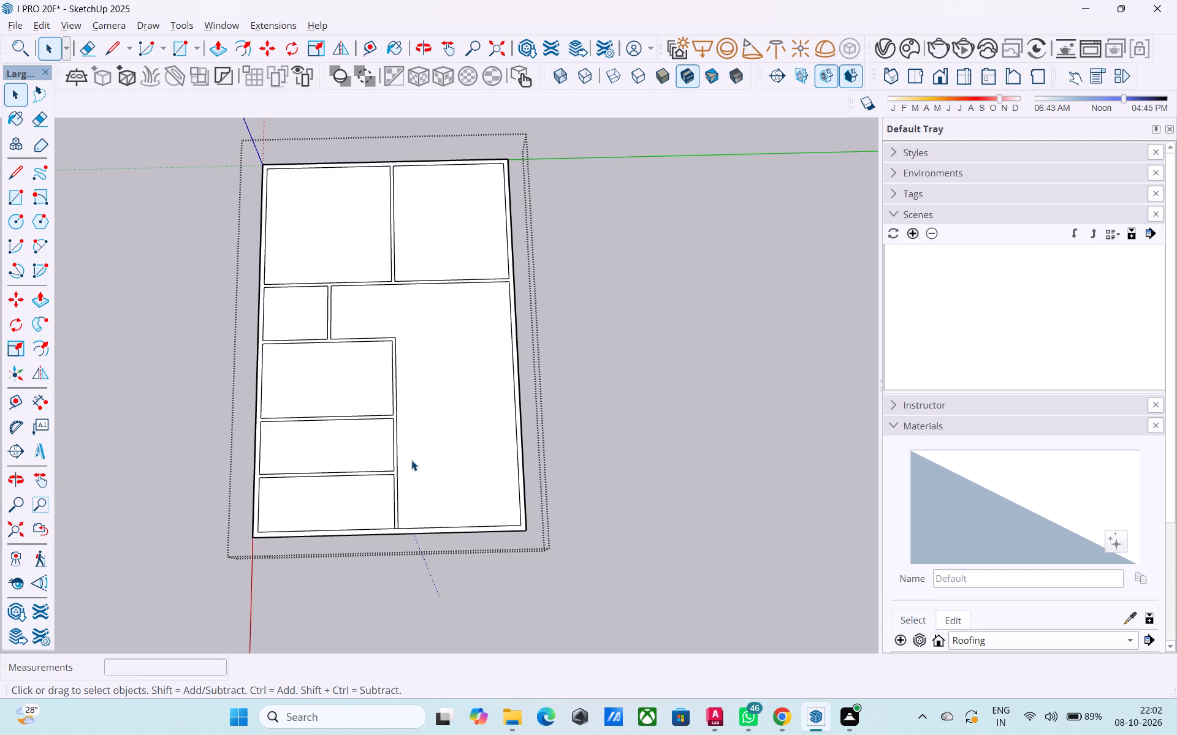
{"action": "middle_click_drag", "start_coordinate": [394, 448], "coordinate": [467, 432]}
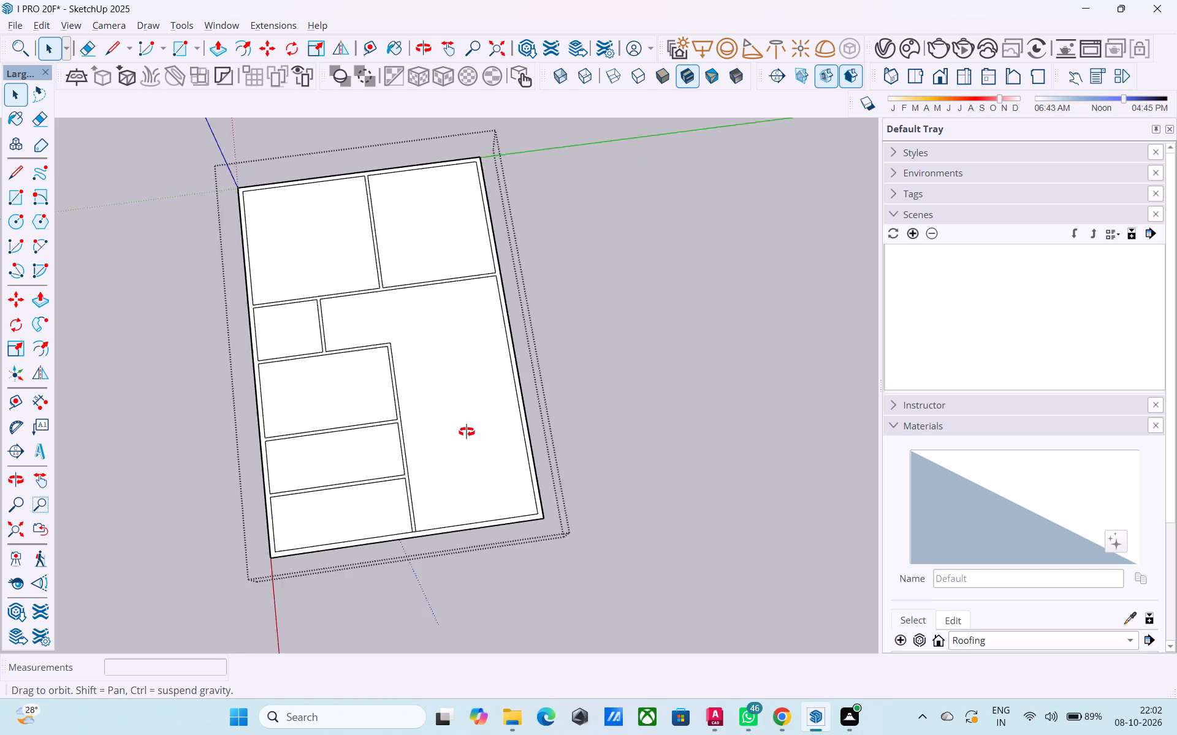
{"action": "middle_click_drag", "start_coordinate": [467, 432], "coordinate": [407, 383]}
{"action": "scroll", "coordinate": [436, 389], "scroll_direction": "up", "scroll_amount": 2}
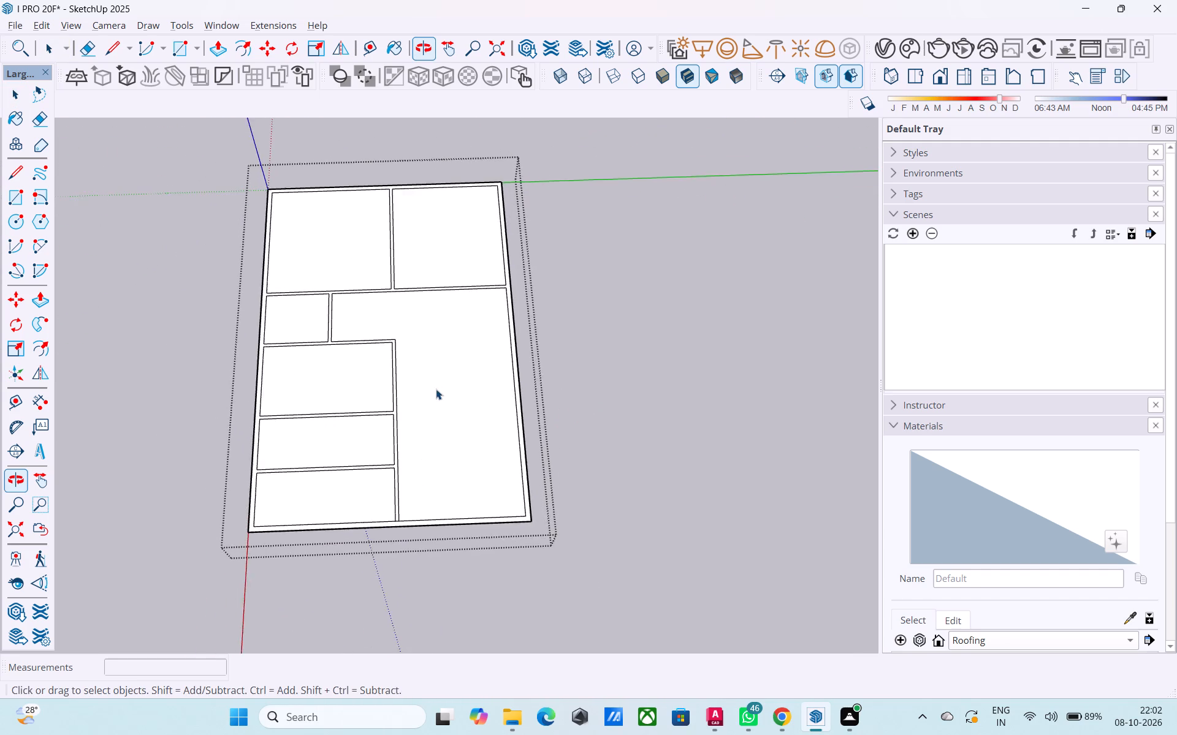
{"action": "scroll", "coordinate": [436, 389], "scroll_direction": "up", "scroll_amount": 2}
{"action": "scroll", "coordinate": [436, 392], "scroll_direction": "down", "scroll_amount": 2}
{"action": "middle_click_drag", "start_coordinate": [435, 399], "coordinate": [391, 396]}
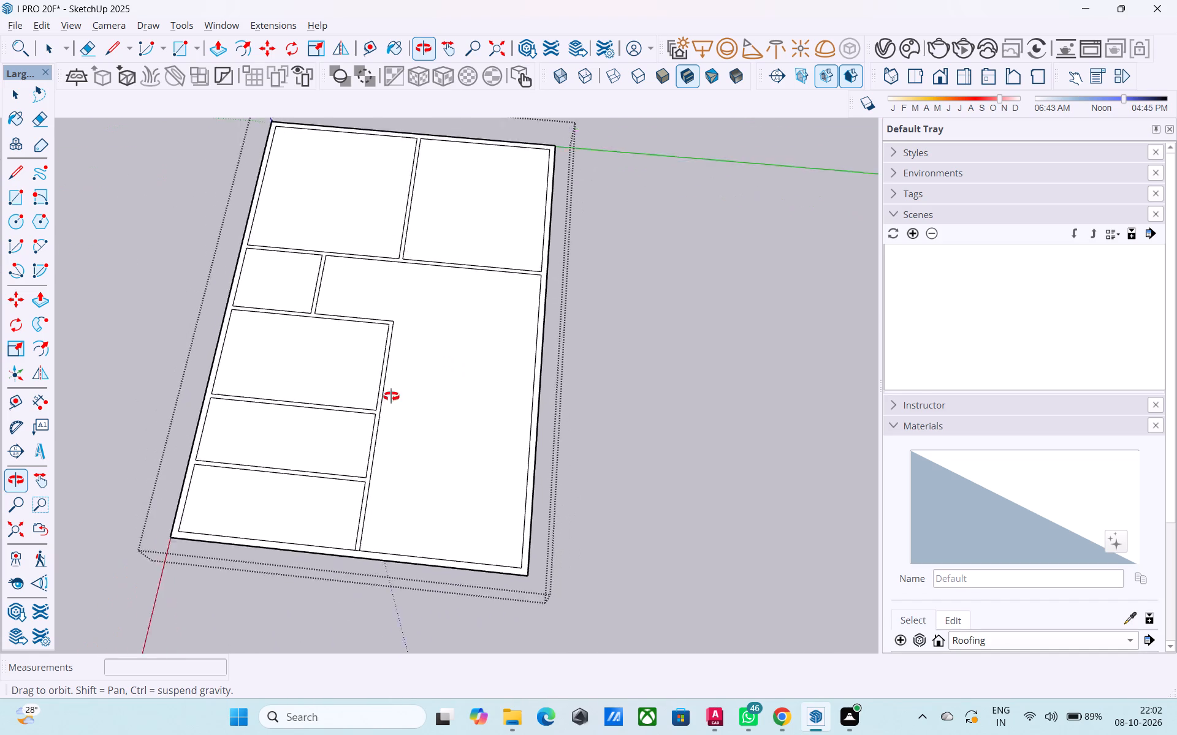
{"action": "middle_click_drag", "start_coordinate": [391, 396], "coordinate": [459, 400]}
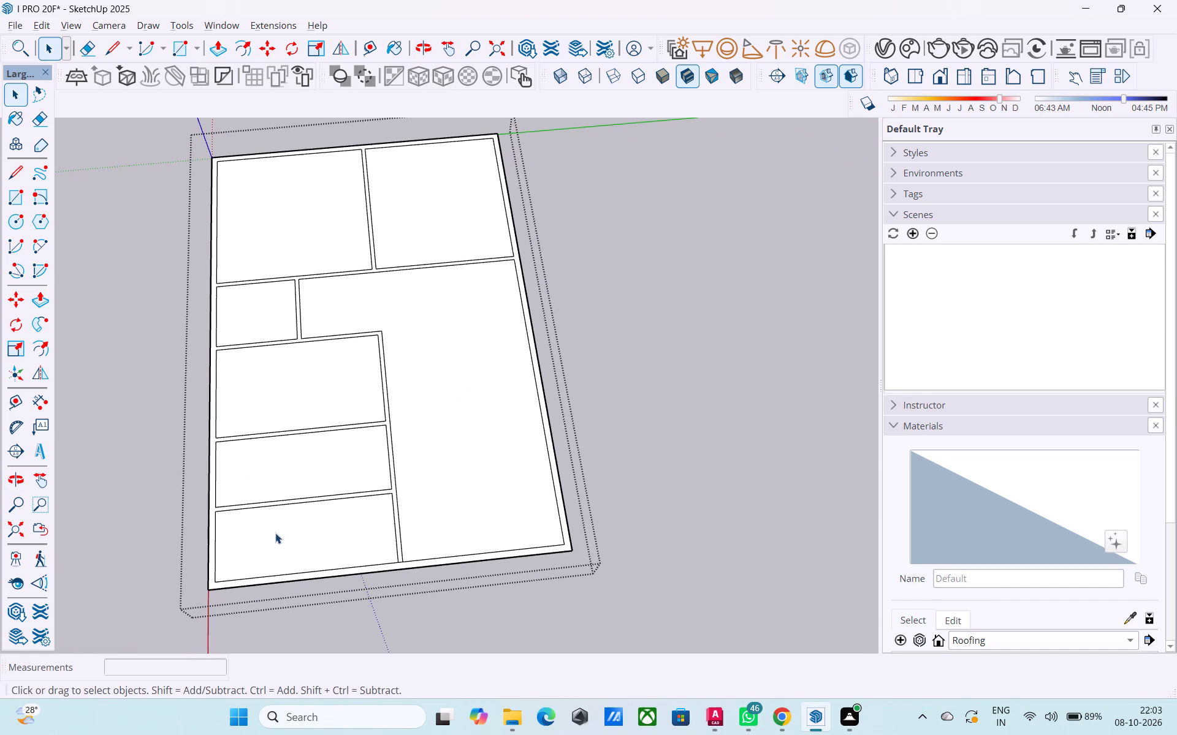
Draw a 6' by 8' rectangle in the end room farthest from the origin, starting at its corner on the long partition.
{"action": "key", "text": "r"}
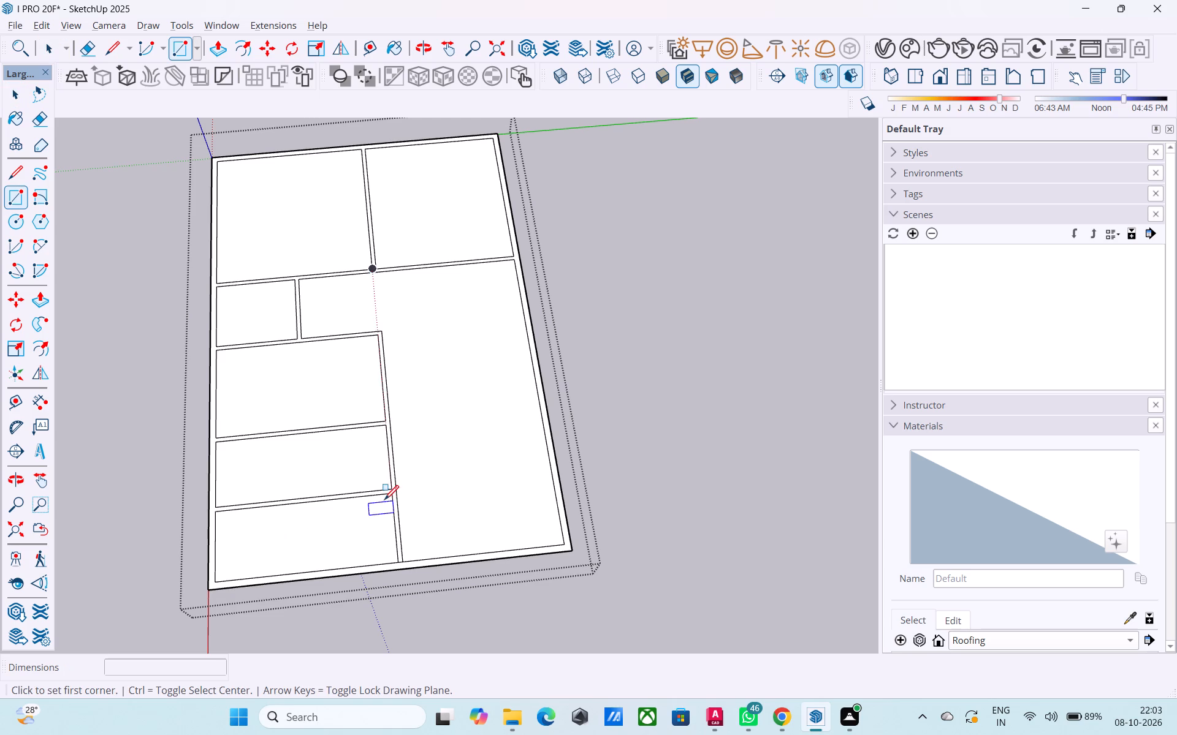
{"action": "scroll", "coordinate": [384, 500], "scroll_direction": "up", "scroll_amount": 3}
{"action": "left_click", "coordinate": [392, 496]}
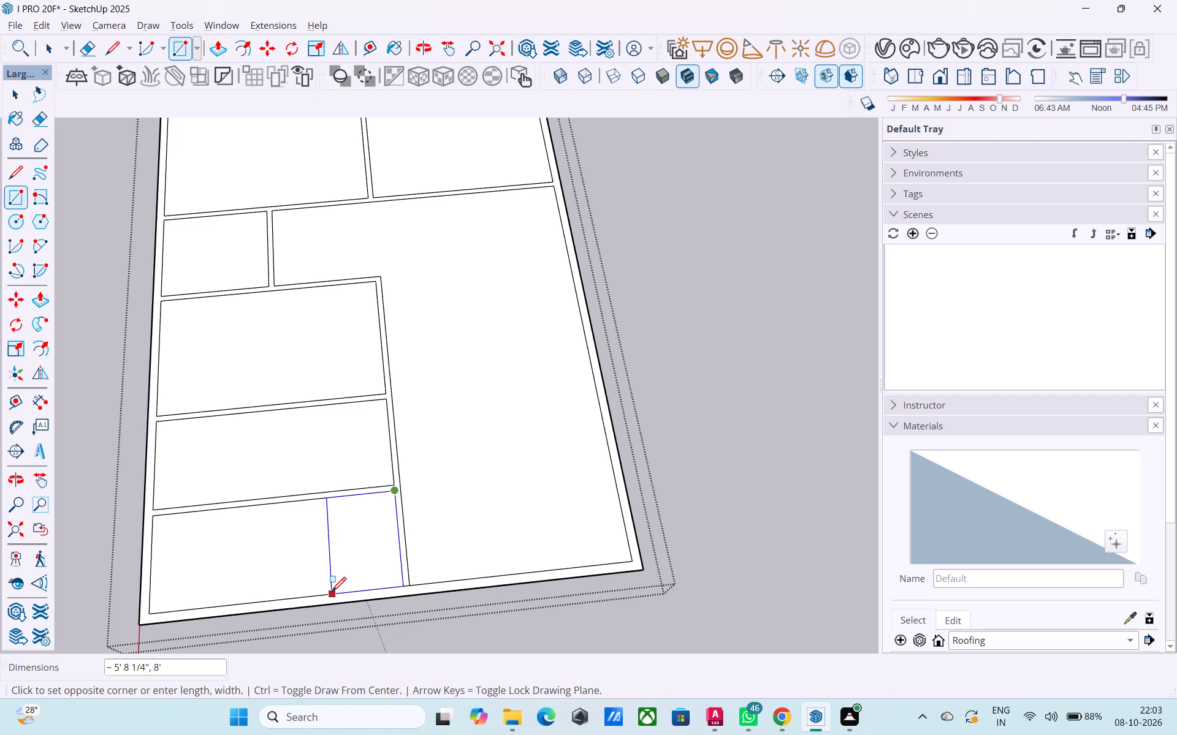
{"action": "type", "text": "6'"}
{"action": "key", "text": "Return"}
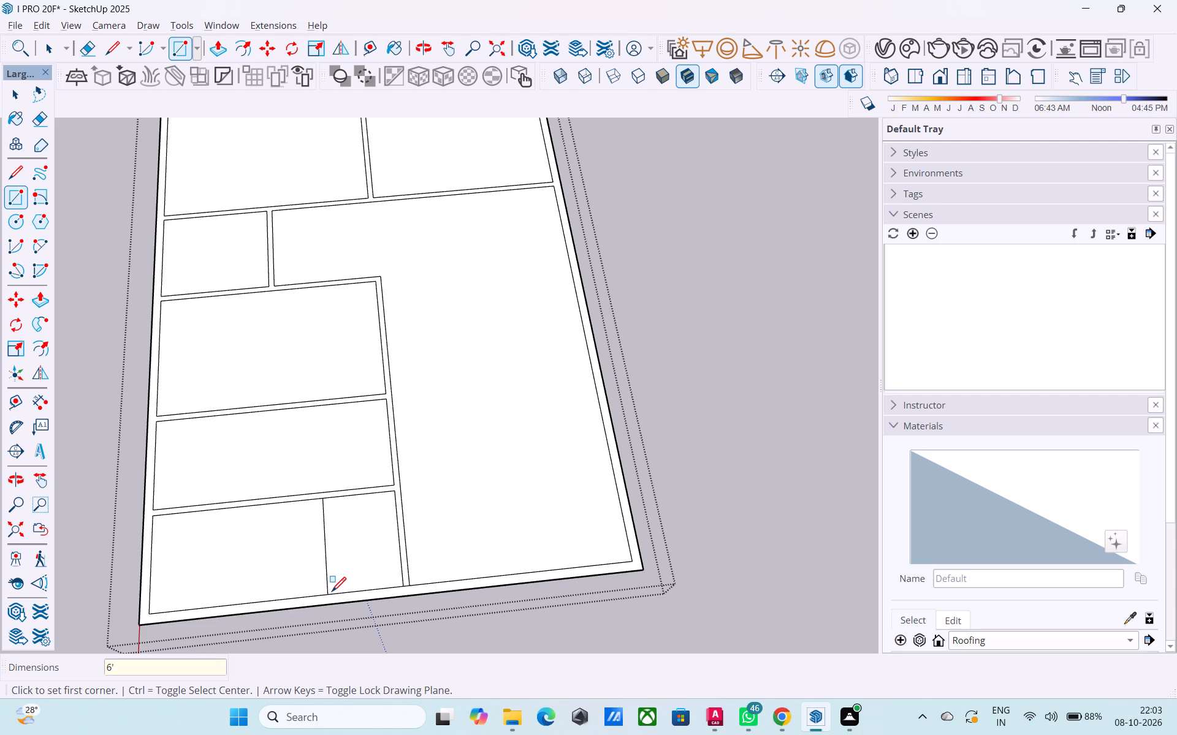
{"action": "key", "text": "space"}
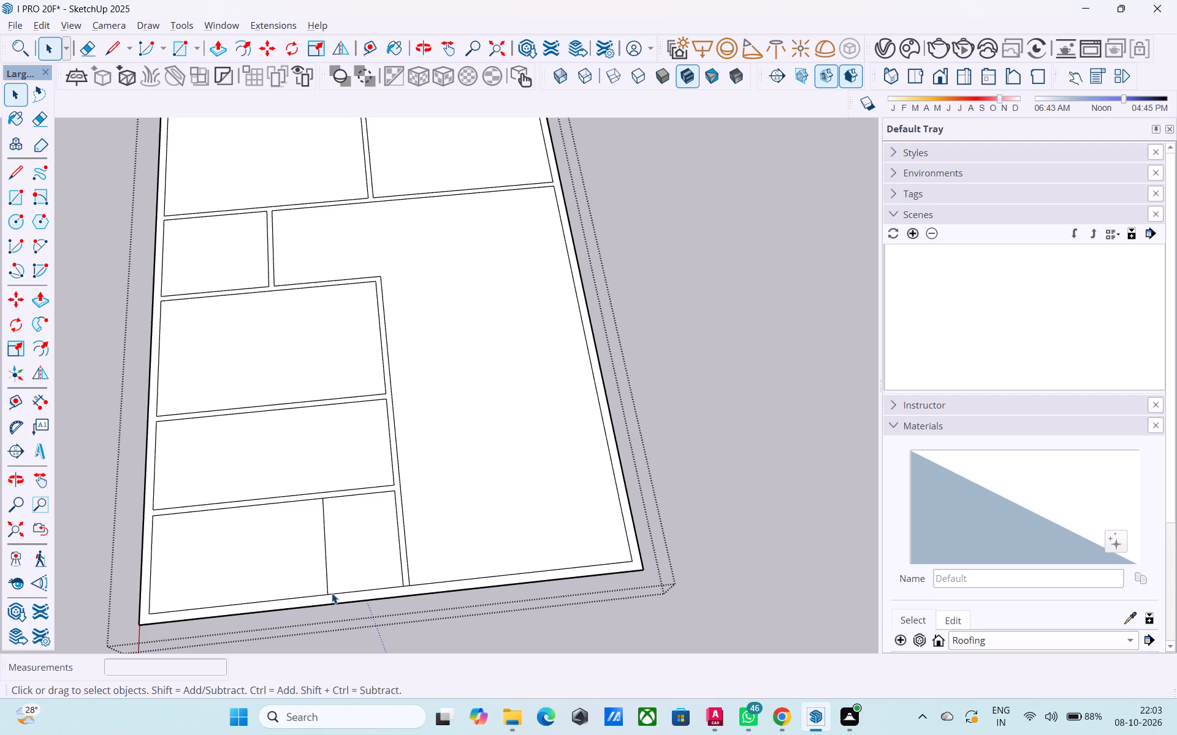
Copy the rectangle's dividing edge 6" away from the long partition to outline a new partition.
{"action": "key", "text": "m"}
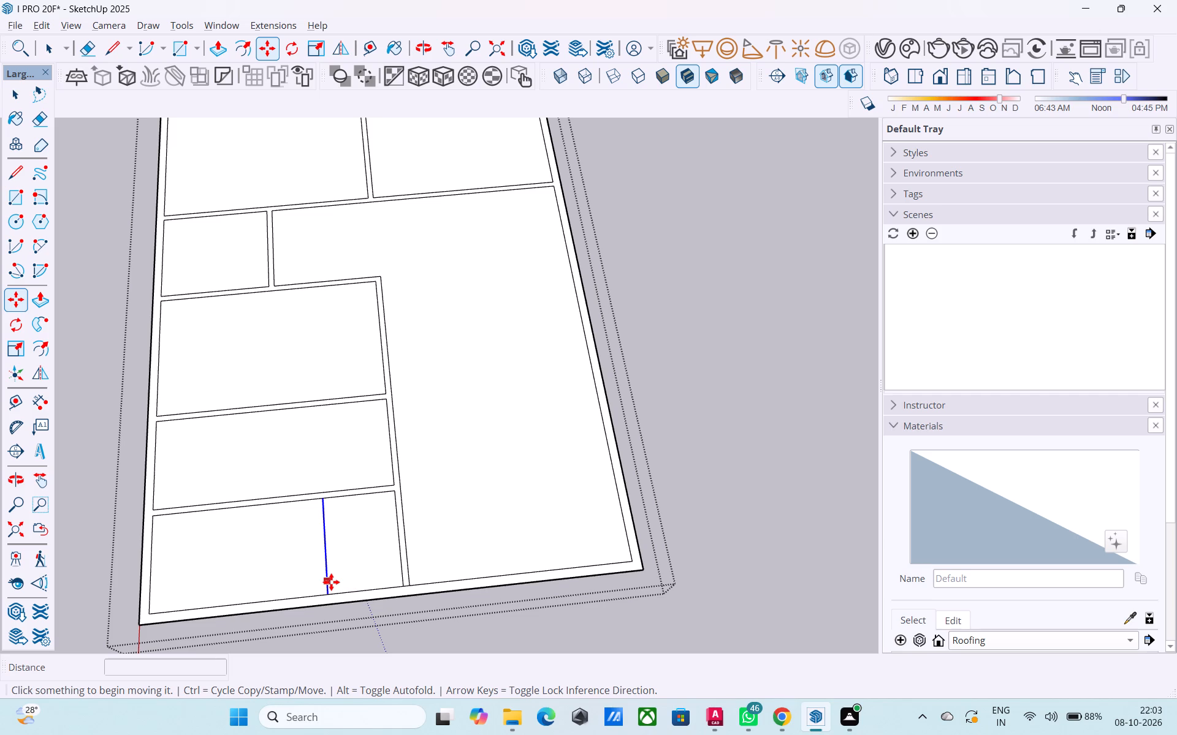
{"action": "scroll", "coordinate": [328, 586], "scroll_direction": "up", "scroll_amount": 5}
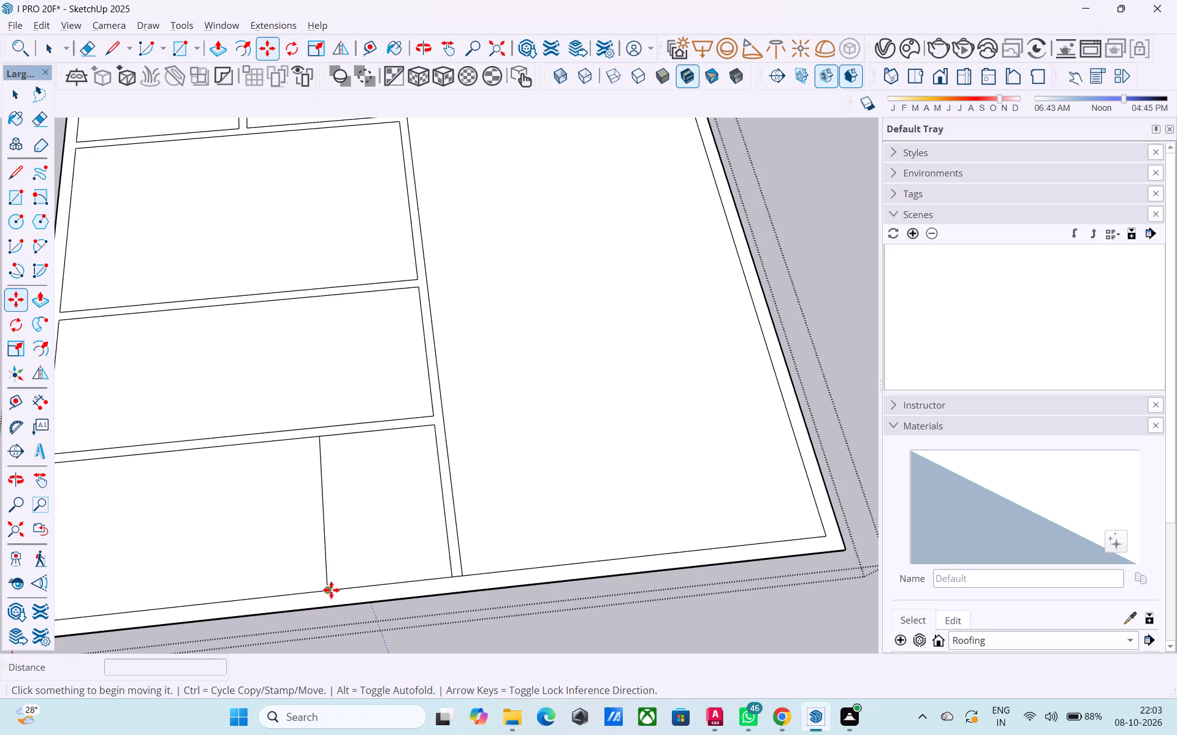
{"action": "left_click", "coordinate": [329, 579]}
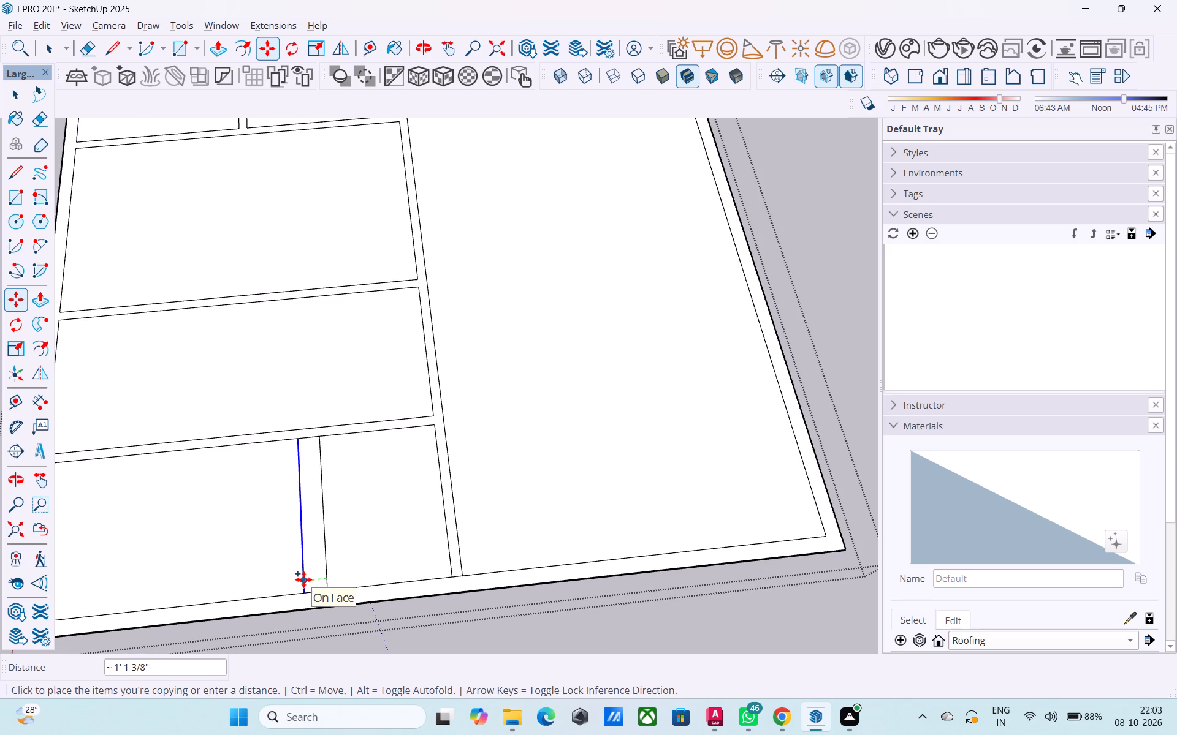
{"action": "key", "text": "6"}
{"action": "key", "text": "shift+quotedbl"}
{"action": "key", "text": "Return"}
Erase the short edges where the new 6" partition meets the end outer wall and the lower cross partition.
{"action": "key", "text": "e"}
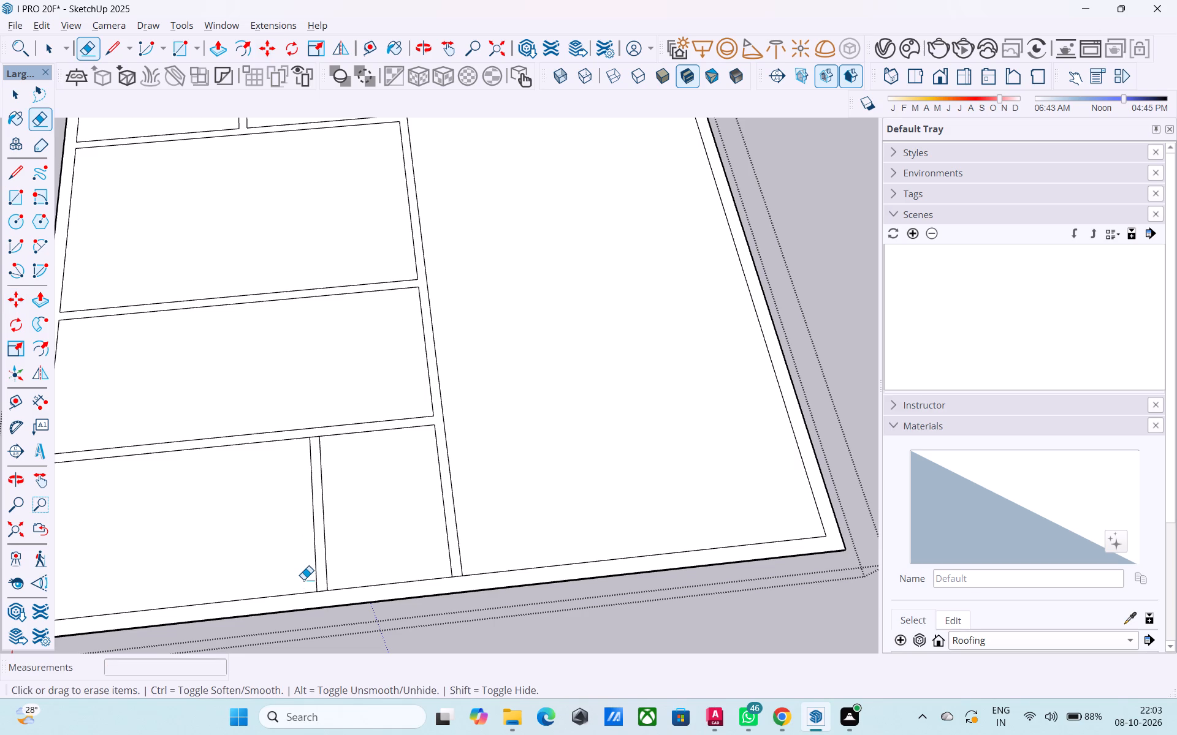
{"action": "scroll", "coordinate": [340, 612], "scroll_direction": "up", "scroll_amount": 4}
{"action": "left_click", "coordinate": [314, 583]}
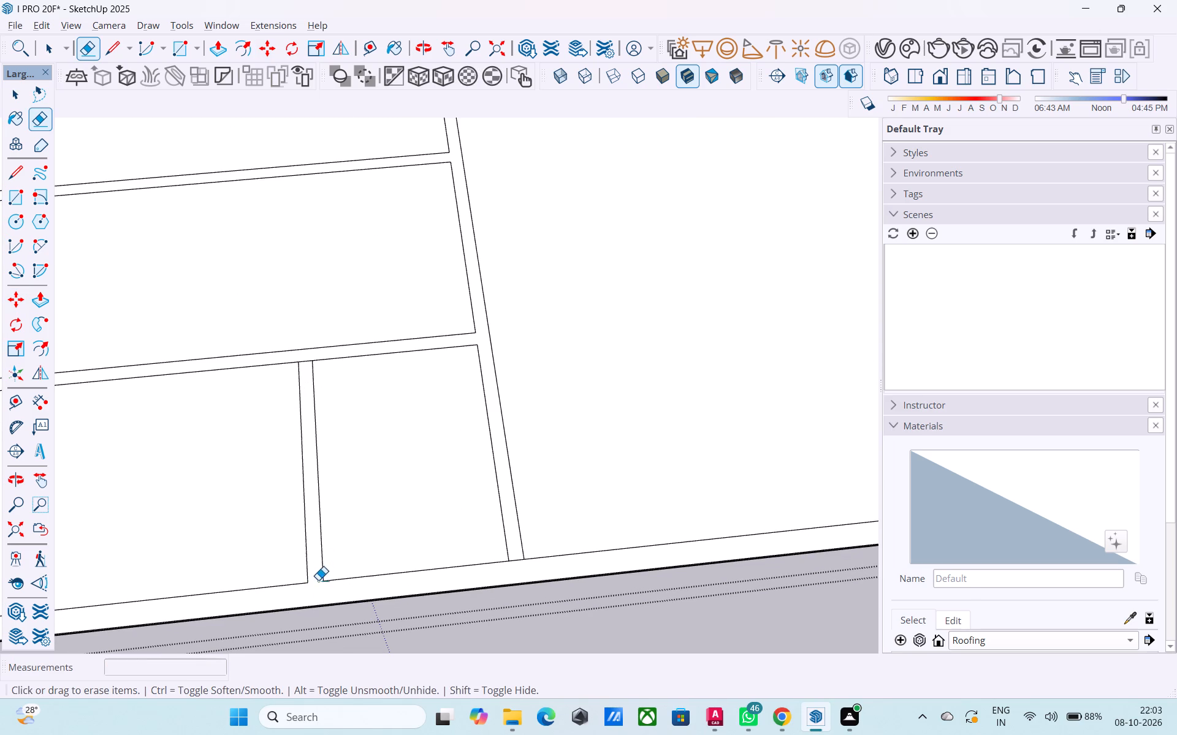
{"action": "left_click", "coordinate": [308, 361]}
{"action": "scroll", "coordinate": [316, 383], "scroll_direction": "down", "scroll_amount": 5}
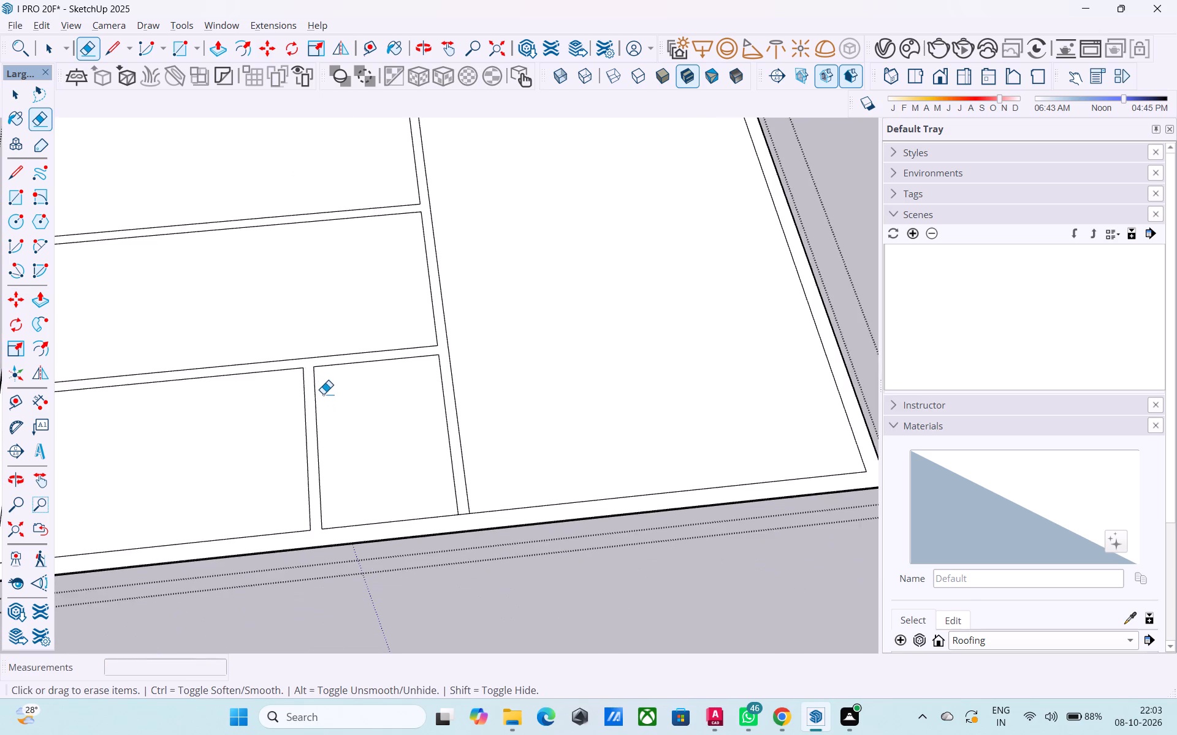
{"action": "scroll", "coordinate": [323, 394], "scroll_direction": "down", "scroll_amount": 6}
{"action": "middle_click_drag", "start_coordinate": [389, 414], "coordinate": [397, 421]}
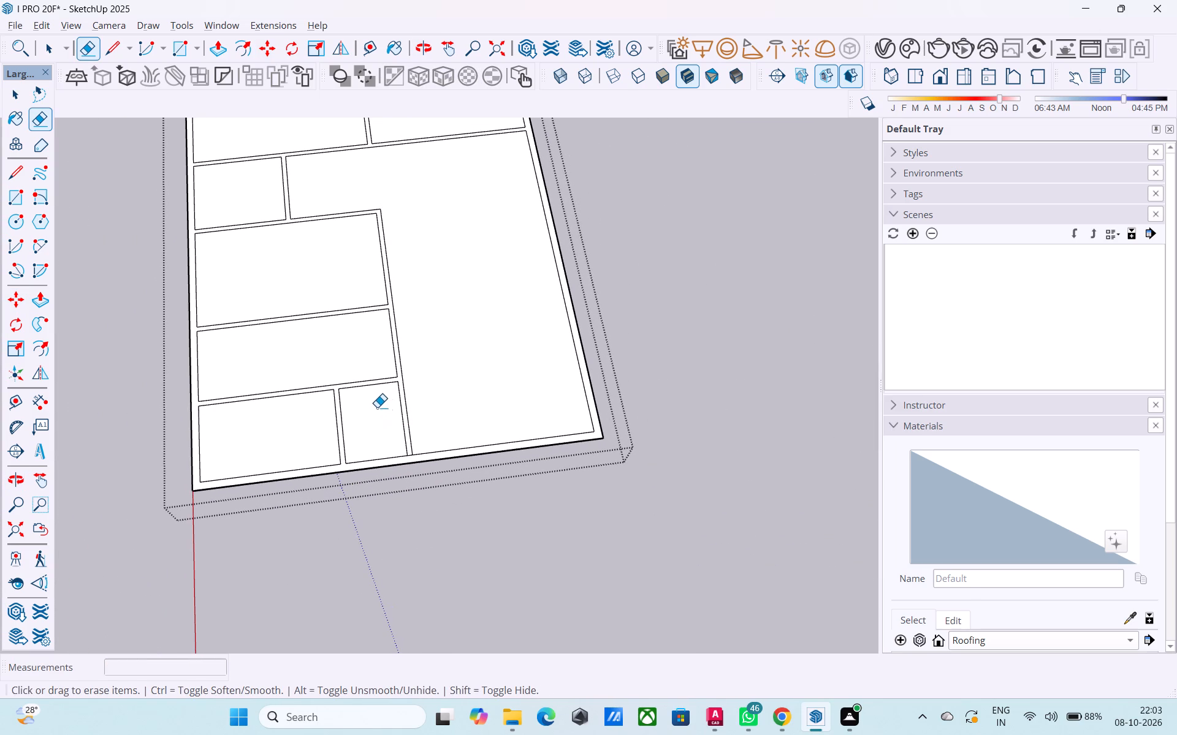
{"action": "key", "text": "space"}
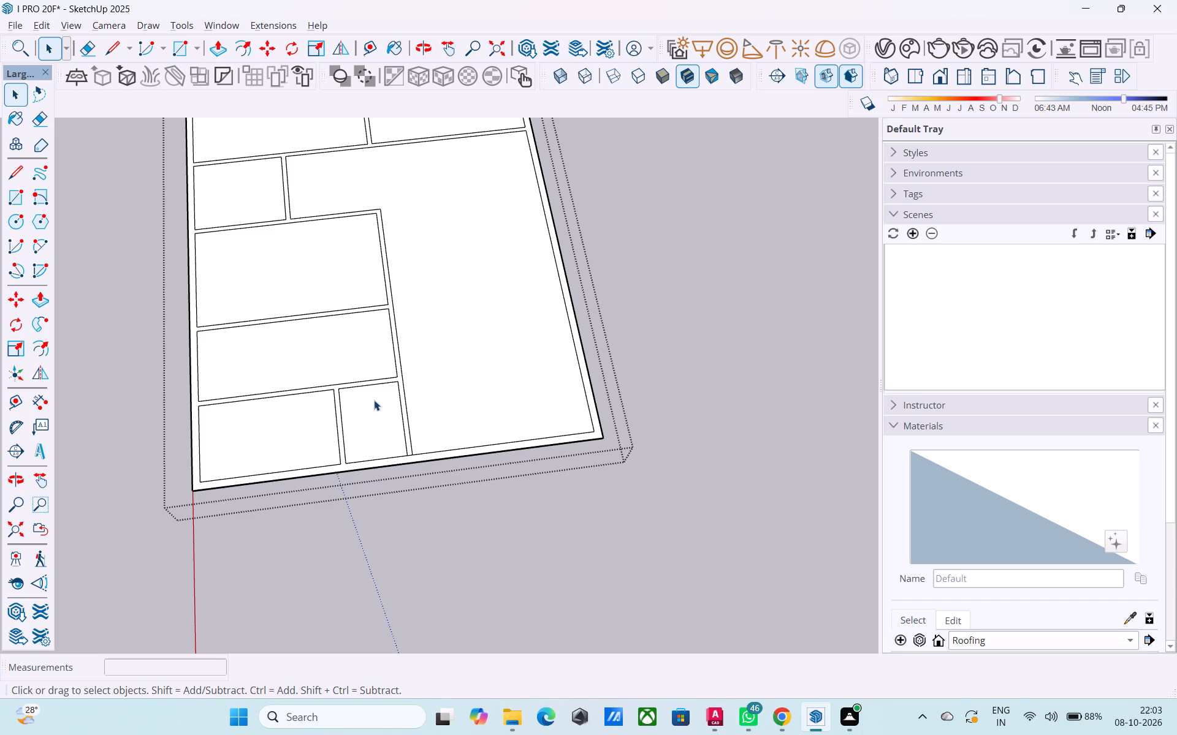
Extend both faces of the new partition with parallel 9' lines across the adjacent room to the far side of the upper cross partition.
{"action": "scroll", "coordinate": [374, 400], "scroll_direction": "down", "scroll_amount": 3}
{"action": "middle_click_drag", "start_coordinate": [348, 314], "coordinate": [345, 363]}
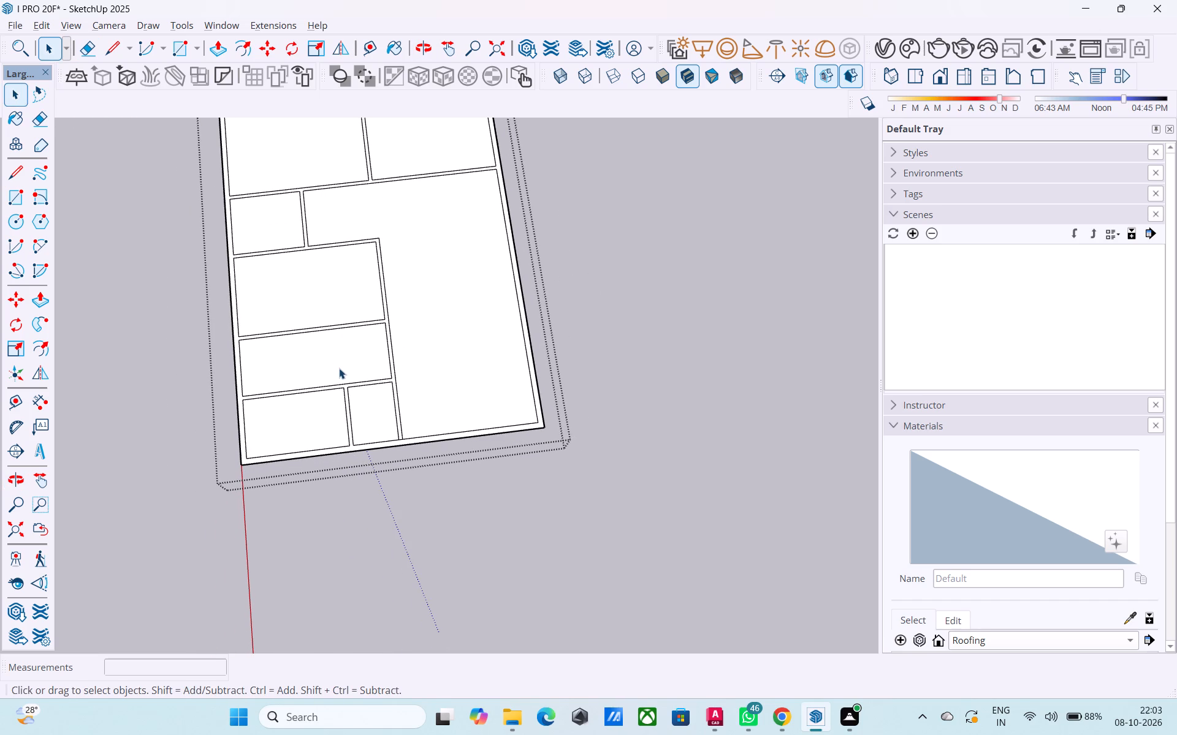
{"action": "type", "text": "L"}
{"action": "key", "text": "space"}
{"action": "key", "text": "l"}
{"action": "scroll", "coordinate": [346, 409], "scroll_direction": "up", "scroll_amount": 2}
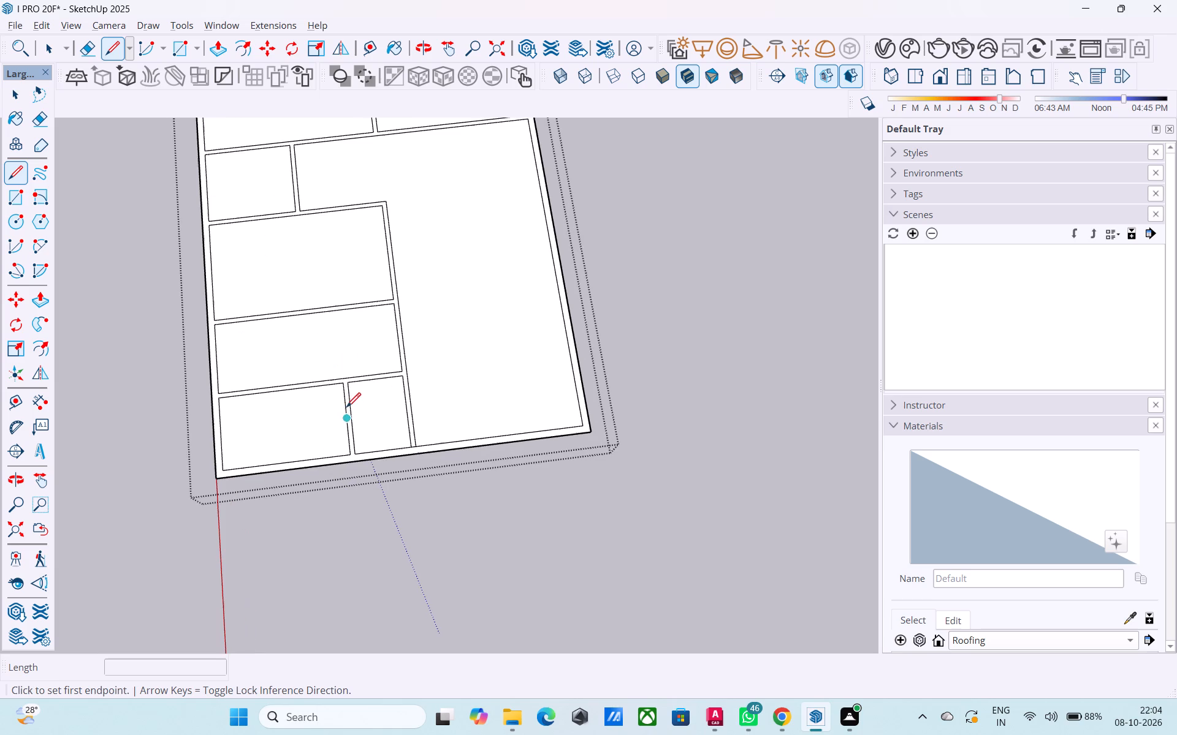
{"action": "left_click", "coordinate": [341, 385]}
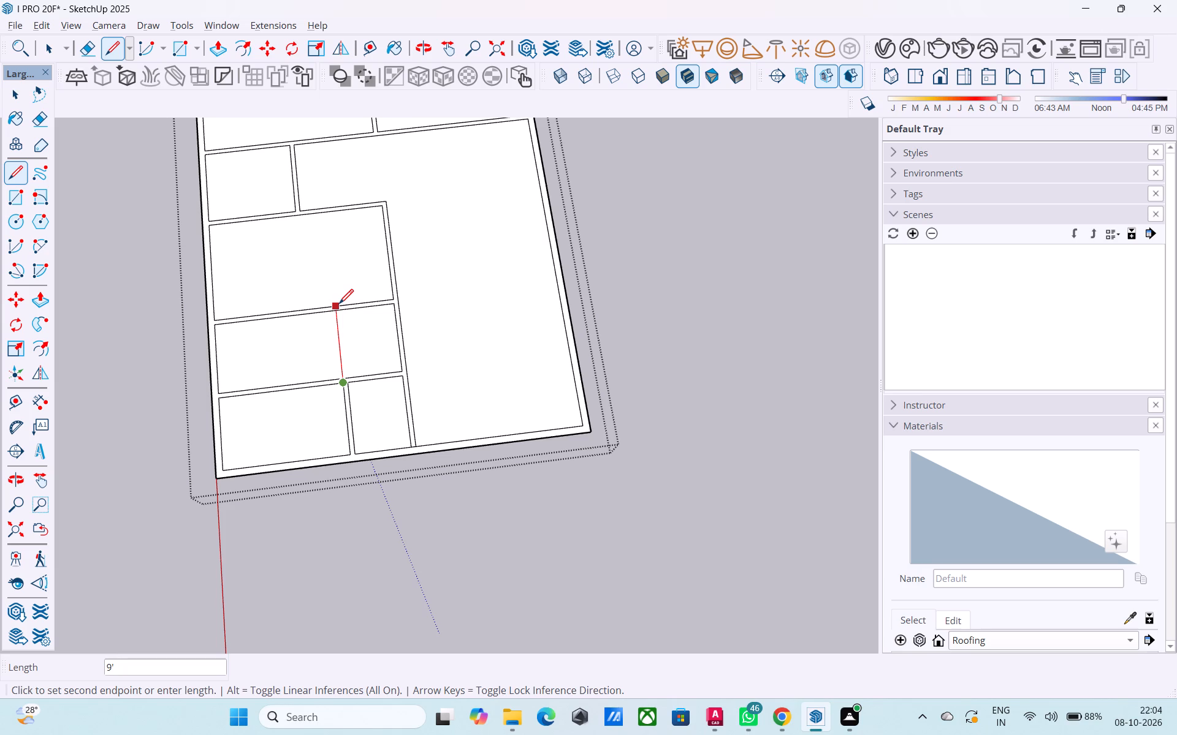
{"action": "left_click", "coordinate": [339, 305]}
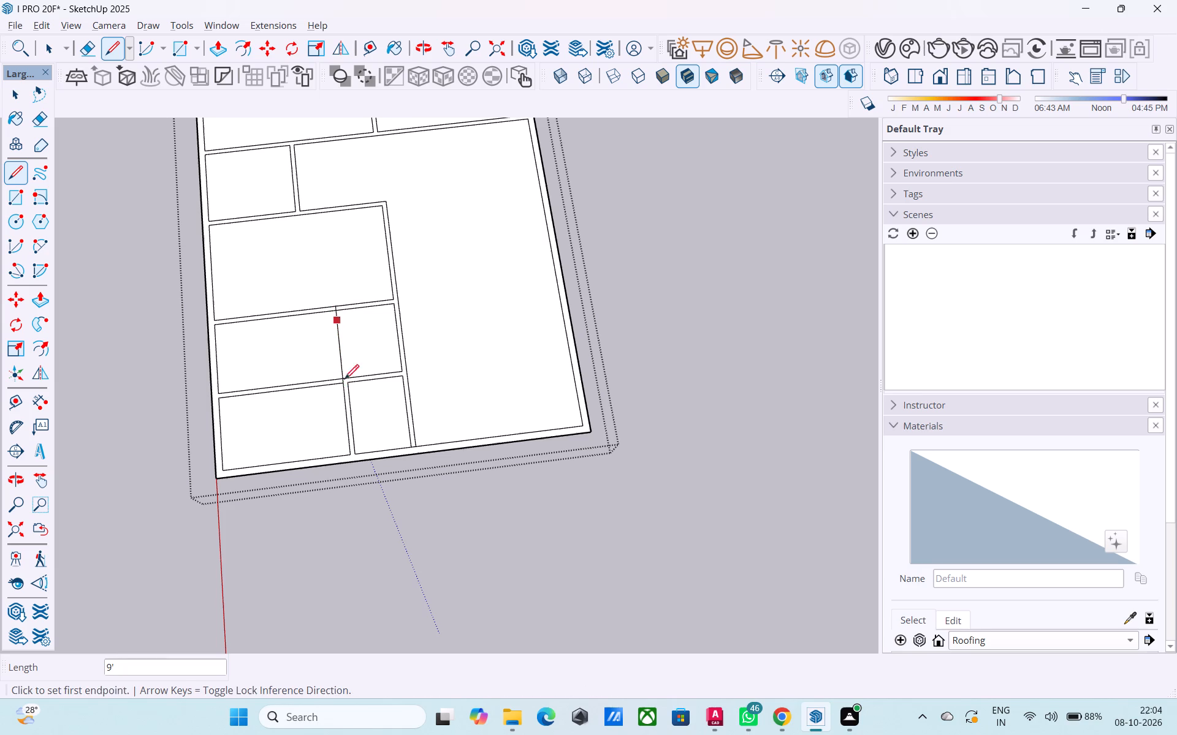
{"action": "scroll", "coordinate": [346, 388], "scroll_direction": "up", "scroll_amount": 6}
{"action": "left_click", "coordinate": [351, 382]}
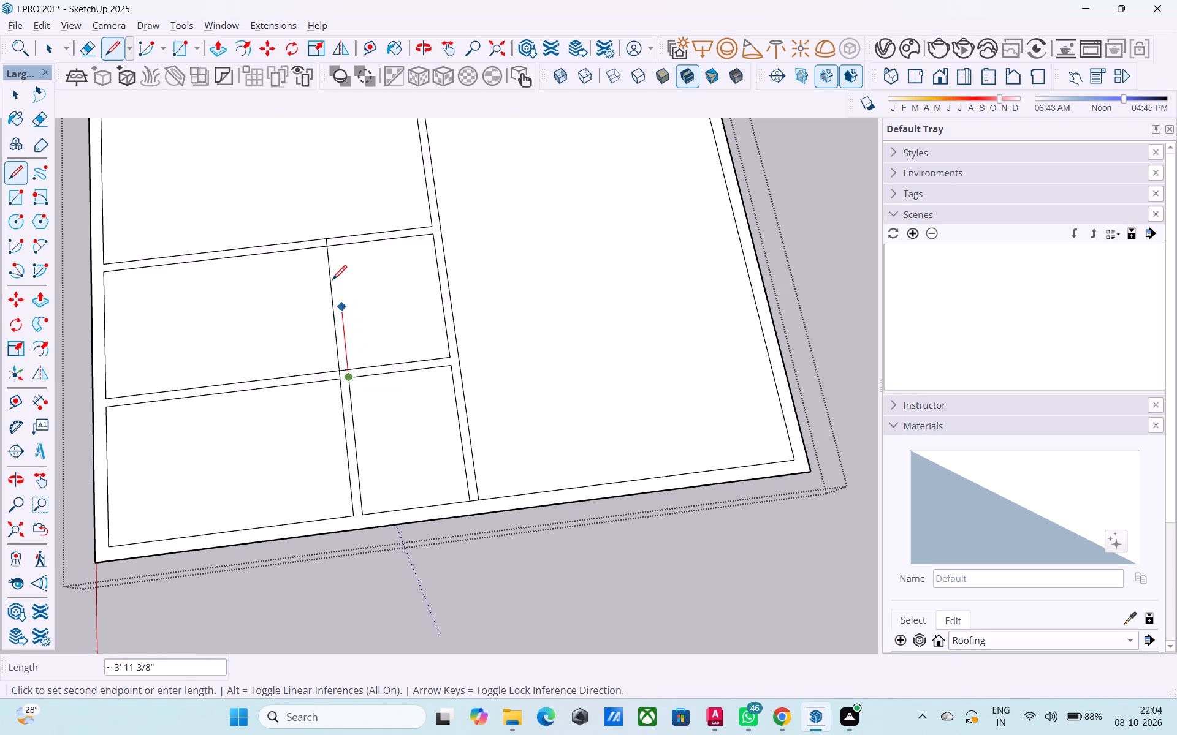
{"action": "left_click", "coordinate": [336, 237]}
{"action": "key", "text": "space"}
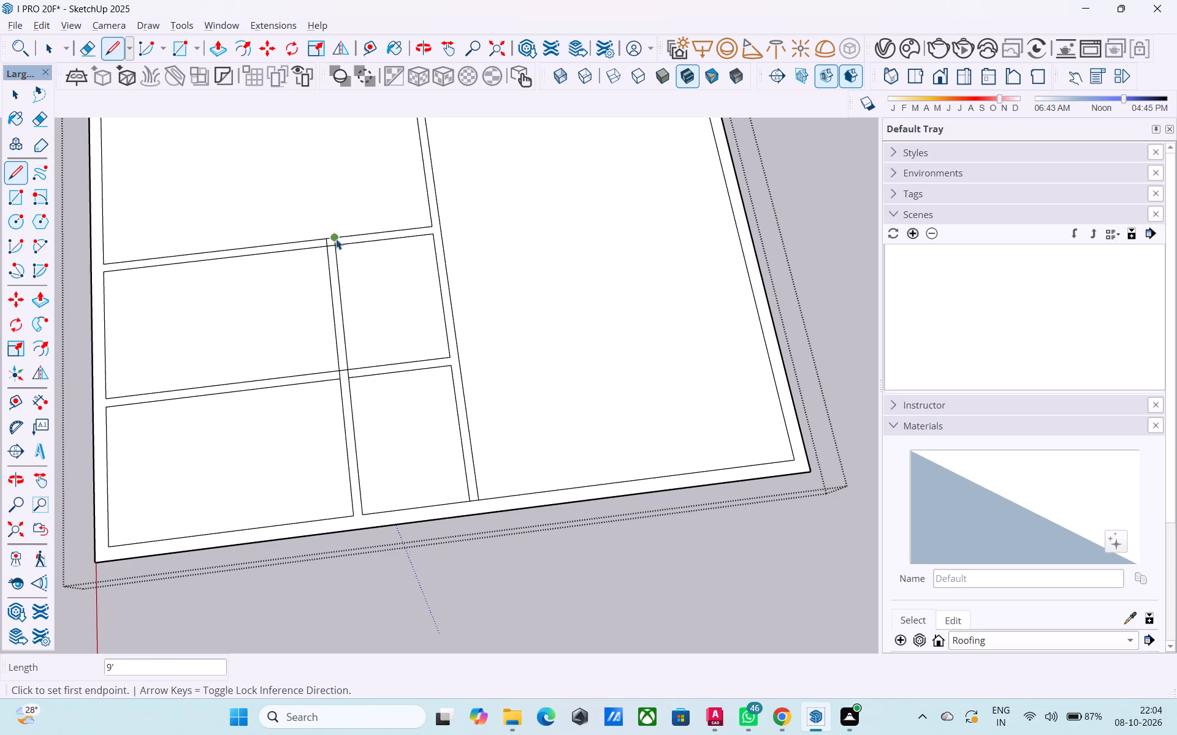
Erase the upper cross partition between the extended and long partitions, then clear the leftover short edges at the new wall corner.
{"action": "type", "text": "E"}
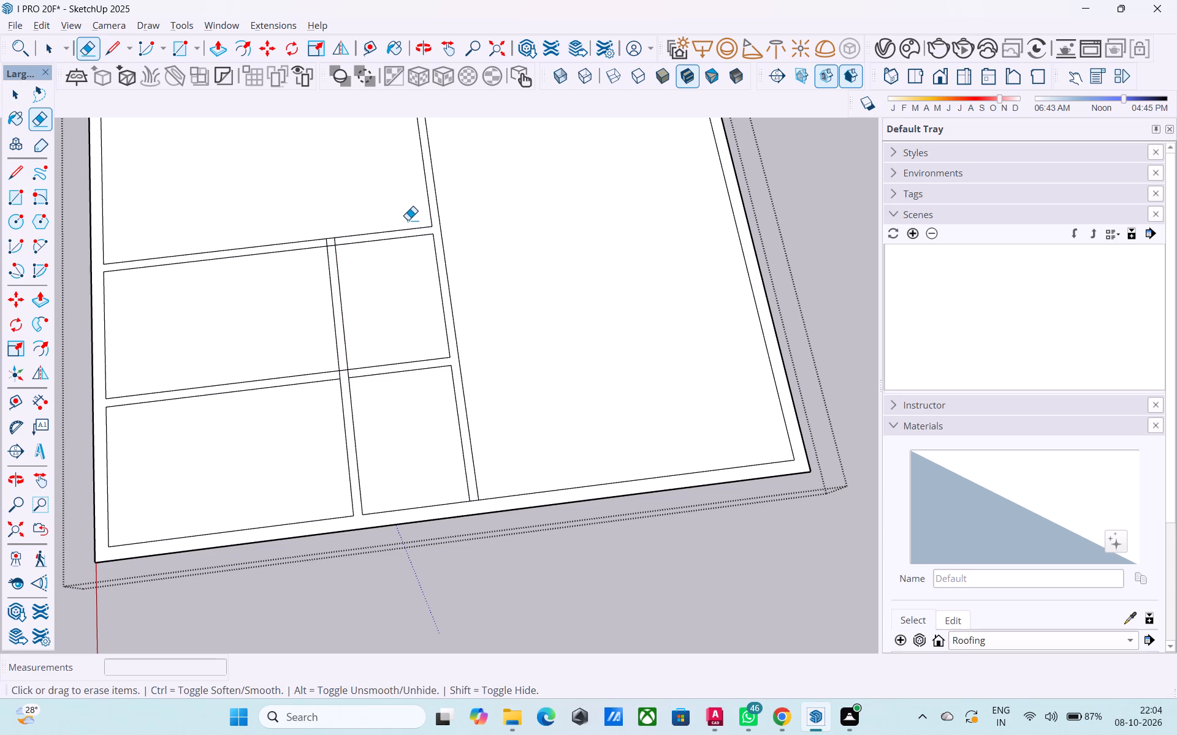
{"action": "left_click_drag", "start_coordinate": [408, 219], "coordinate": [409, 268]}
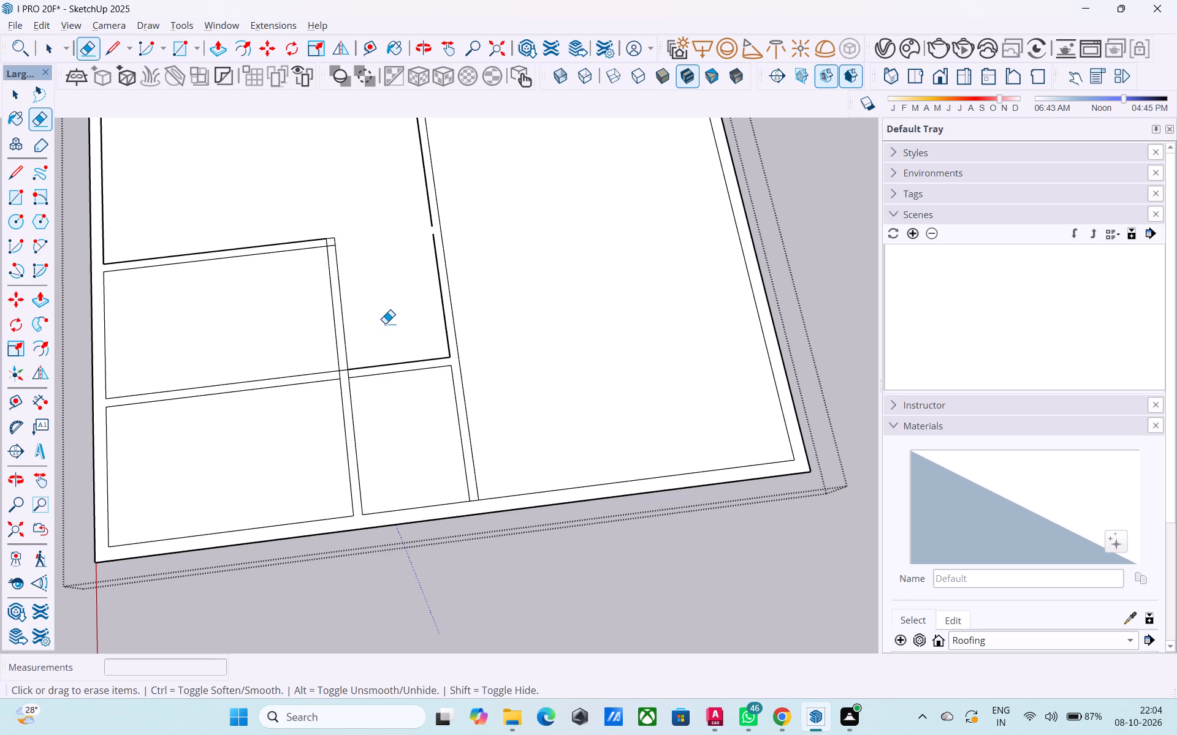
{"action": "scroll", "coordinate": [330, 259], "scroll_direction": "up", "scroll_amount": 5}
{"action": "scroll", "coordinate": [330, 254], "scroll_direction": "down", "scroll_amount": 1}
{"action": "scroll", "coordinate": [330, 254], "scroll_direction": "up", "scroll_amount": 1}
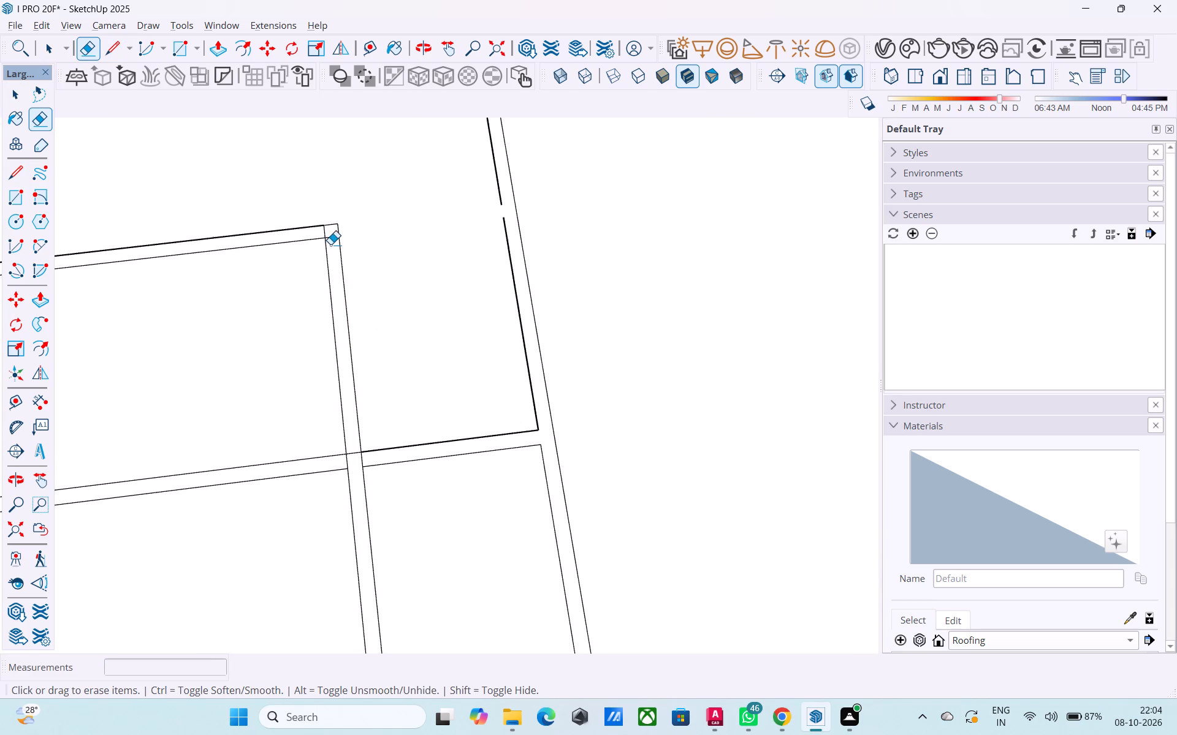
{"action": "left_click", "coordinate": [332, 237]}
{"action": "left_click", "coordinate": [325, 235]}
Erase the short edges where the extended partition crosses the lower cross partition.
{"action": "scroll", "coordinate": [330, 242], "scroll_direction": "down", "scroll_amount": 7}
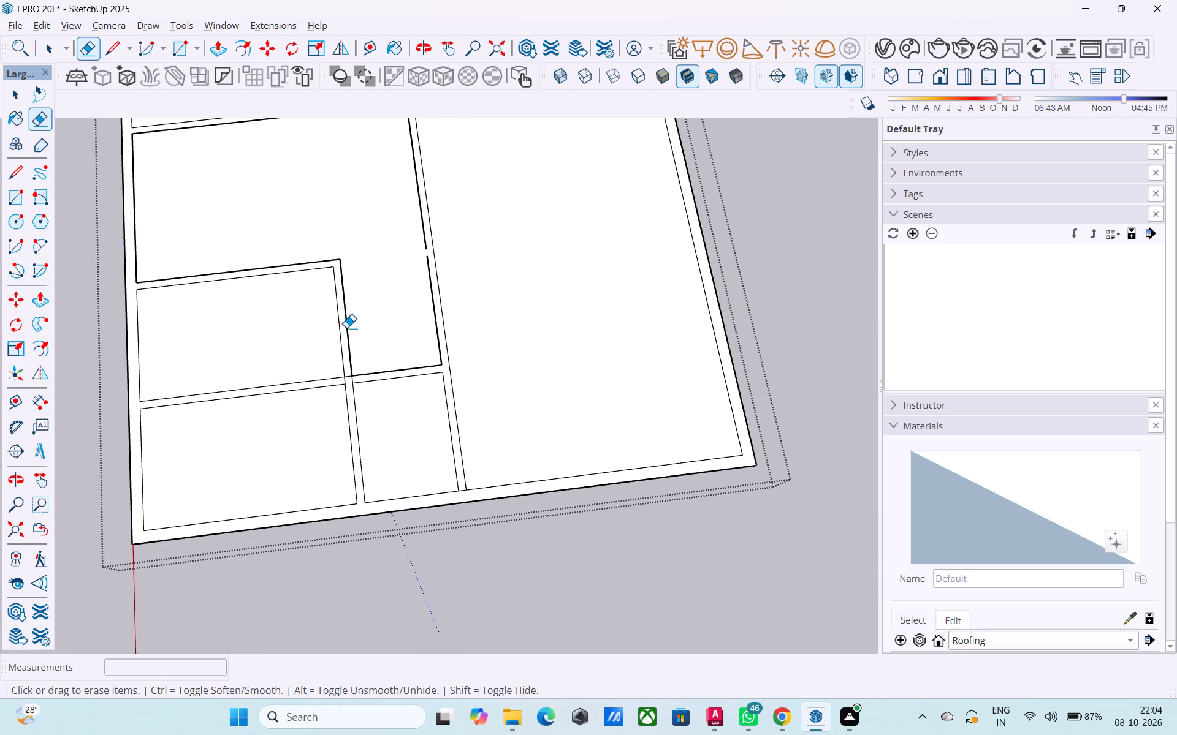
{"action": "scroll", "coordinate": [345, 326], "scroll_direction": "down", "scroll_amount": 2}
{"action": "scroll", "coordinate": [349, 373], "scroll_direction": "up", "scroll_amount": 3}
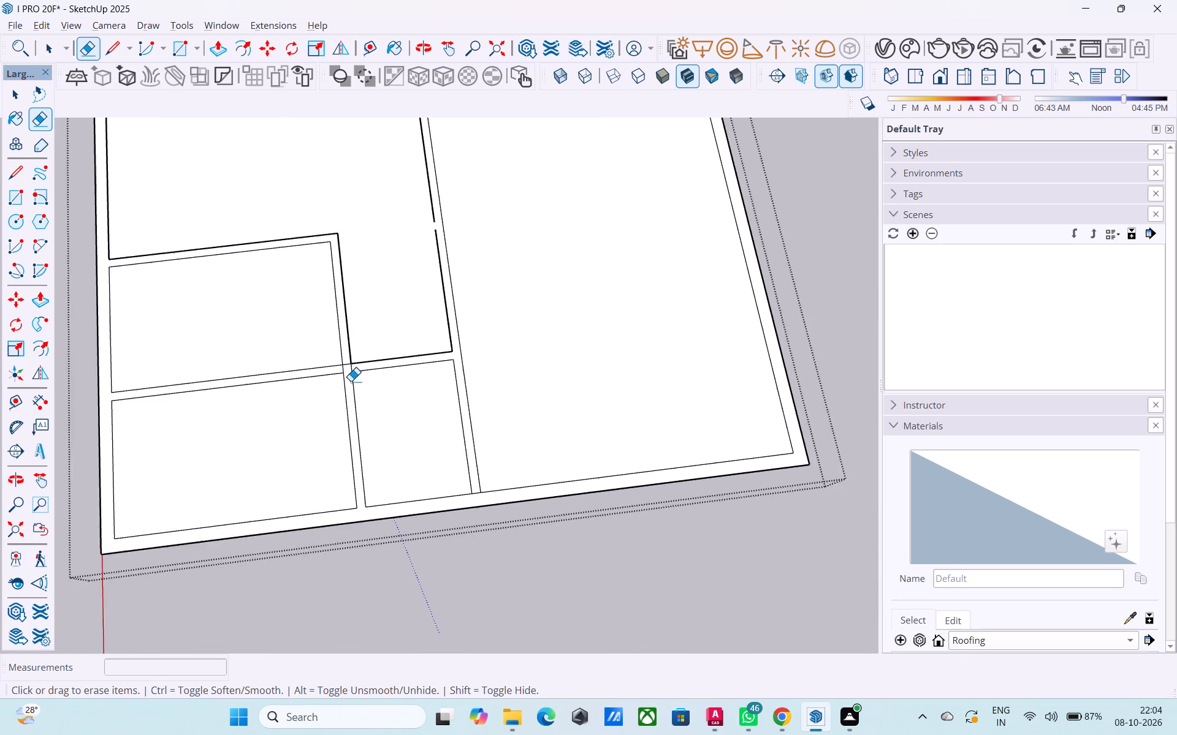
{"action": "scroll", "coordinate": [351, 381], "scroll_direction": "up", "scroll_amount": 9}
{"action": "left_click", "coordinate": [343, 341]}
{"action": "left_click_drag", "start_coordinate": [344, 341], "coordinate": [345, 347]}
{"action": "left_click_drag", "start_coordinate": [340, 353], "coordinate": [321, 358]}
Erase both edges of the lower cross partition between the red-axis-side outer wall and the new partition to merge the two rooms.
{"action": "scroll", "coordinate": [320, 358], "scroll_direction": "down", "scroll_amount": 16}
{"action": "middle_click_drag", "start_coordinate": [260, 385], "coordinate": [359, 298]}
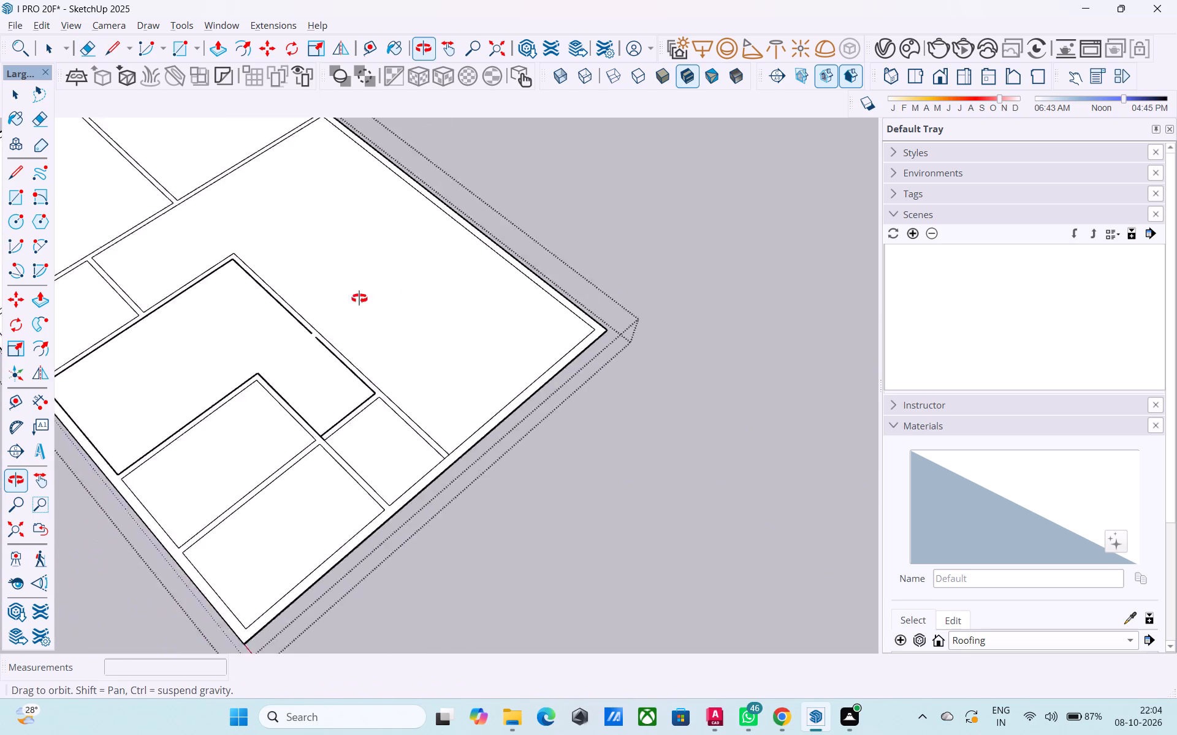
{"action": "middle_click_drag", "start_coordinate": [359, 298], "coordinate": [281, 301]}
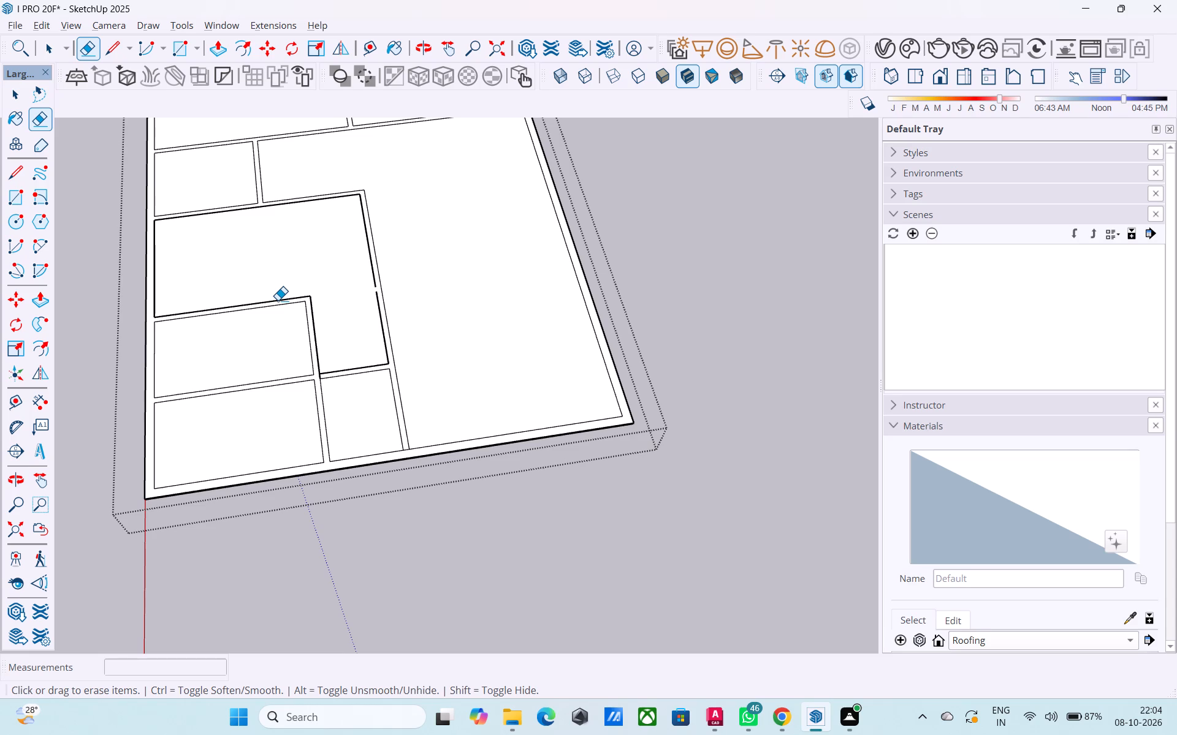
{"action": "scroll", "coordinate": [270, 375], "scroll_direction": "down", "scroll_amount": 1}
{"action": "left_click_drag", "start_coordinate": [246, 370], "coordinate": [255, 423]}
{"action": "scroll", "coordinate": [251, 420], "scroll_direction": "down", "scroll_amount": 4}
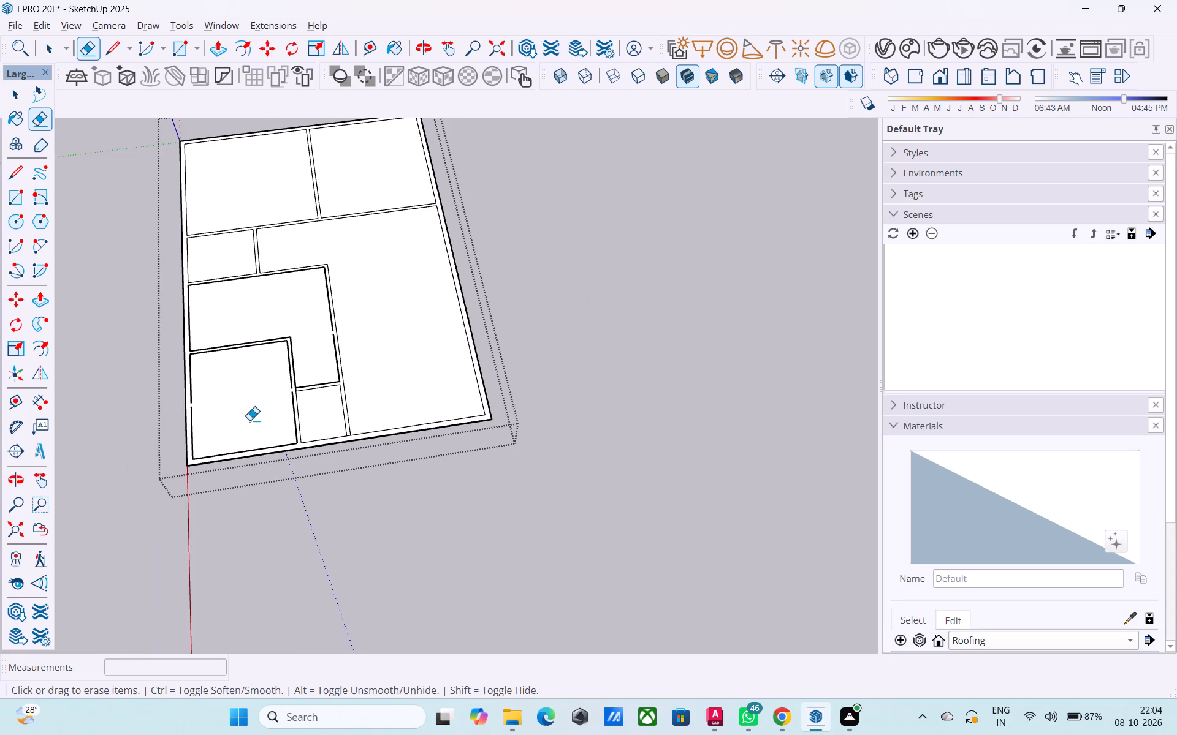
Close the merged room's two wall gaps with 6" lines, at the red-axis-side outer wall and along the new partition.
{"action": "middle_click_drag", "start_coordinate": [221, 412], "coordinate": [241, 405]}
{"action": "key", "text": "space"}
{"action": "type", "text": "L"}
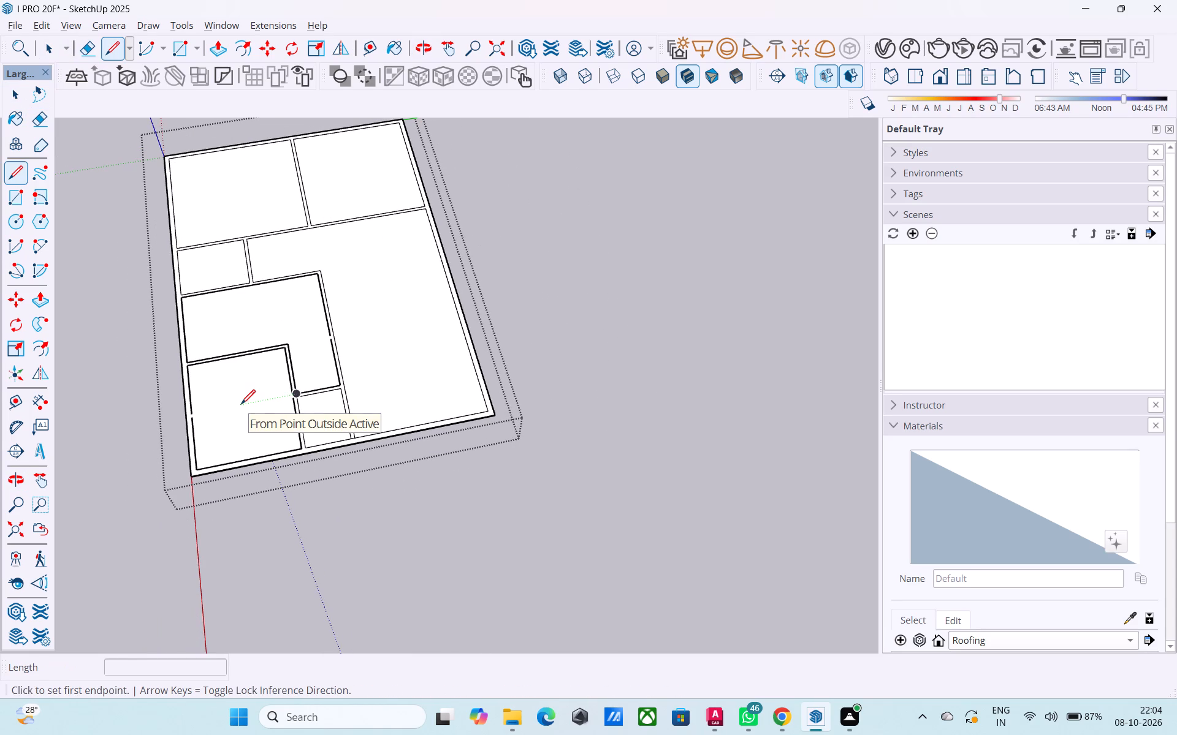
{"action": "scroll", "coordinate": [194, 437], "scroll_direction": "up", "scroll_amount": 10}
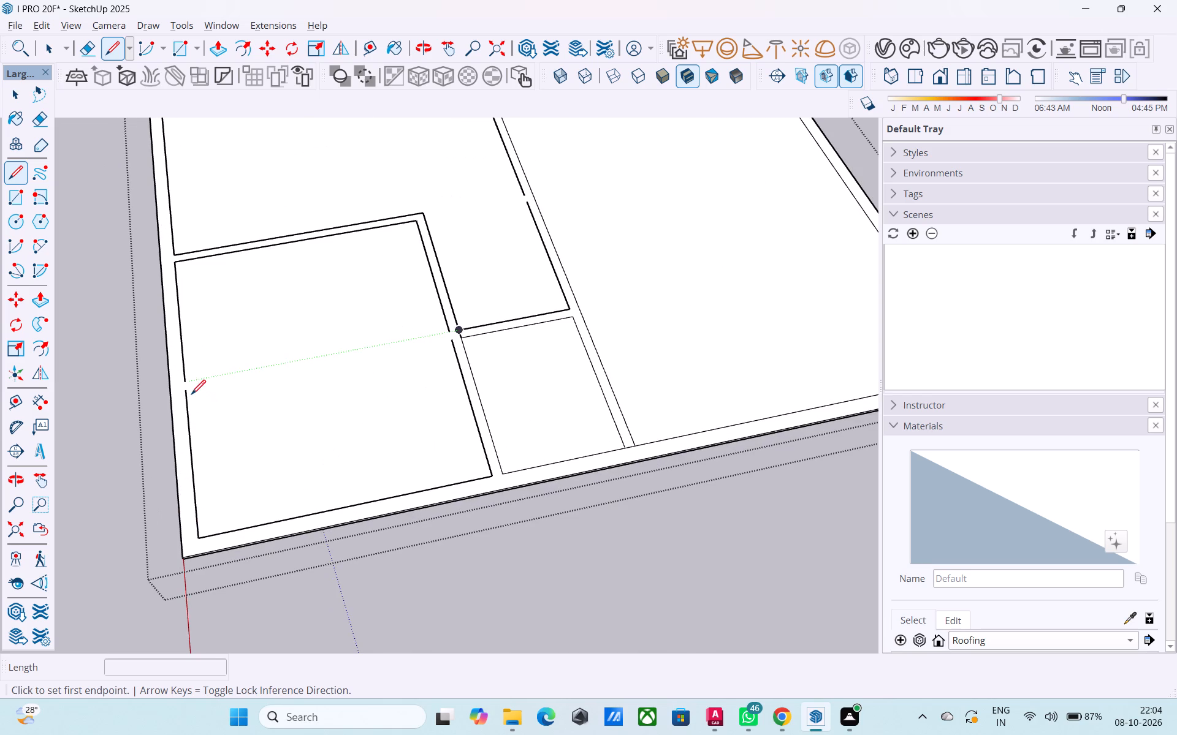
{"action": "left_click", "coordinate": [186, 391]}
{"action": "left_click", "coordinate": [187, 381]}
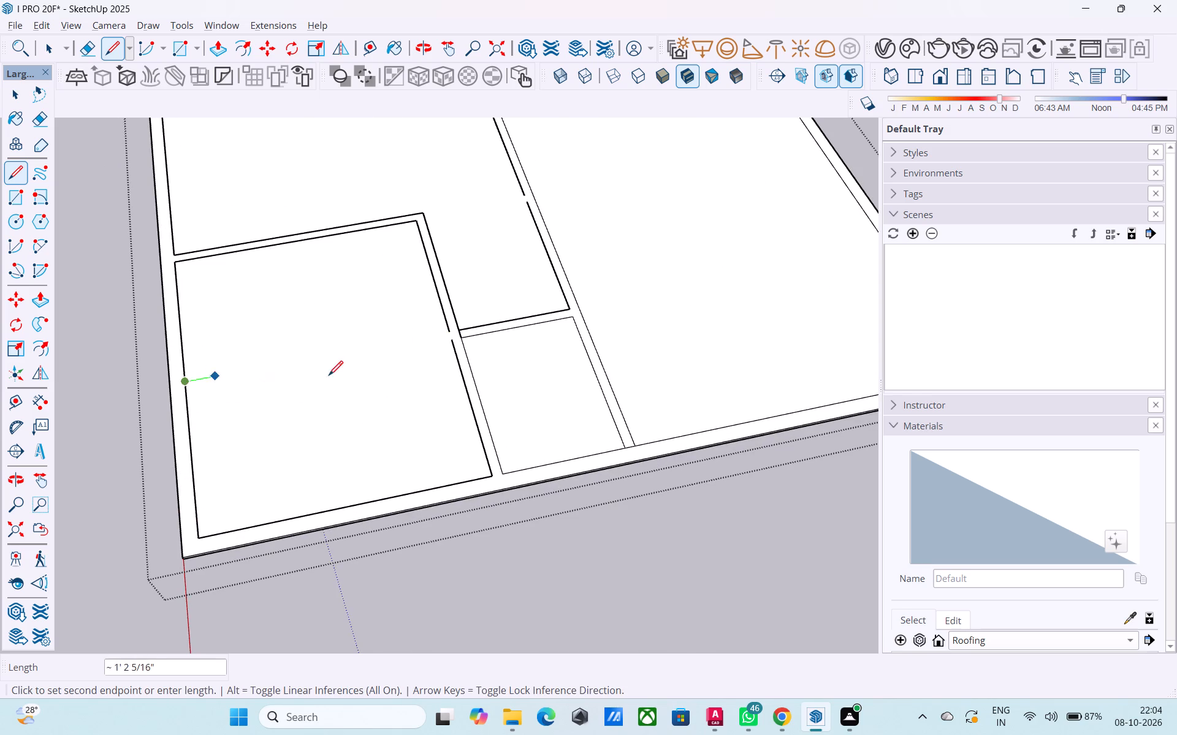
{"action": "key", "text": "space"}
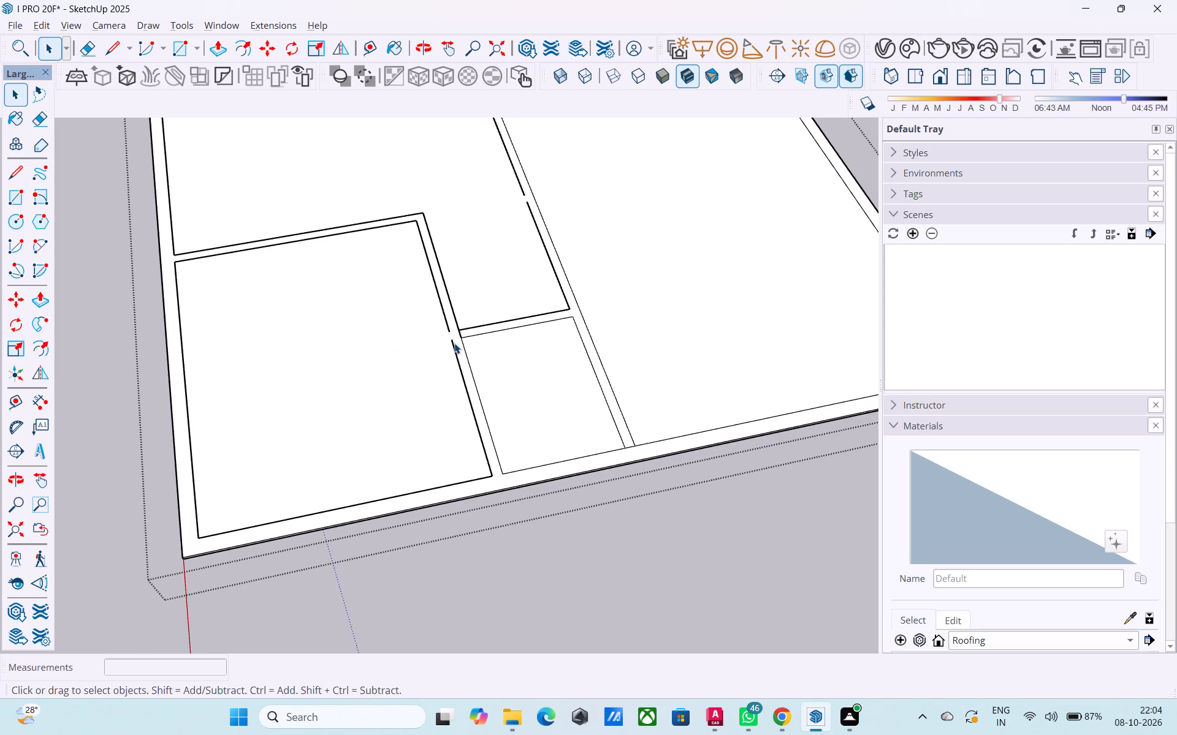
{"action": "type", "text": "L"}
{"action": "scroll", "coordinate": [432, 332], "scroll_direction": "up", "scroll_amount": 7}
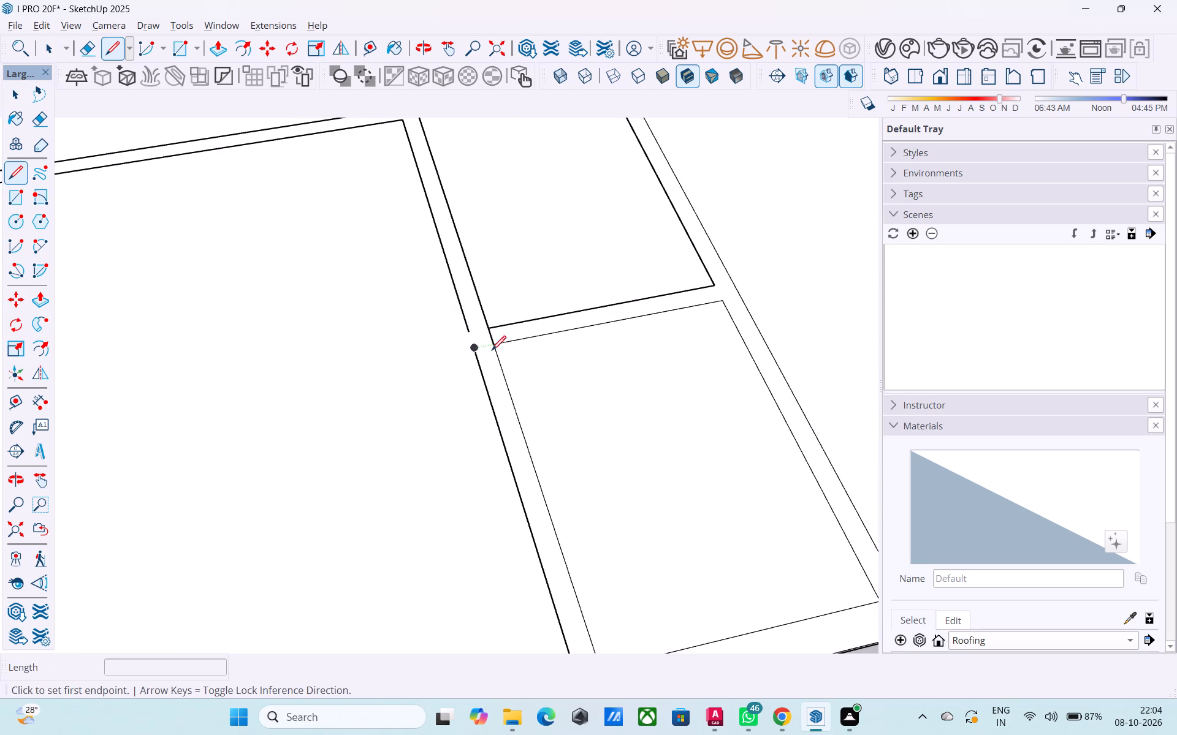
{"action": "left_click", "coordinate": [475, 352]}
{"action": "left_click", "coordinate": [468, 332]}
{"action": "key", "text": "space"}
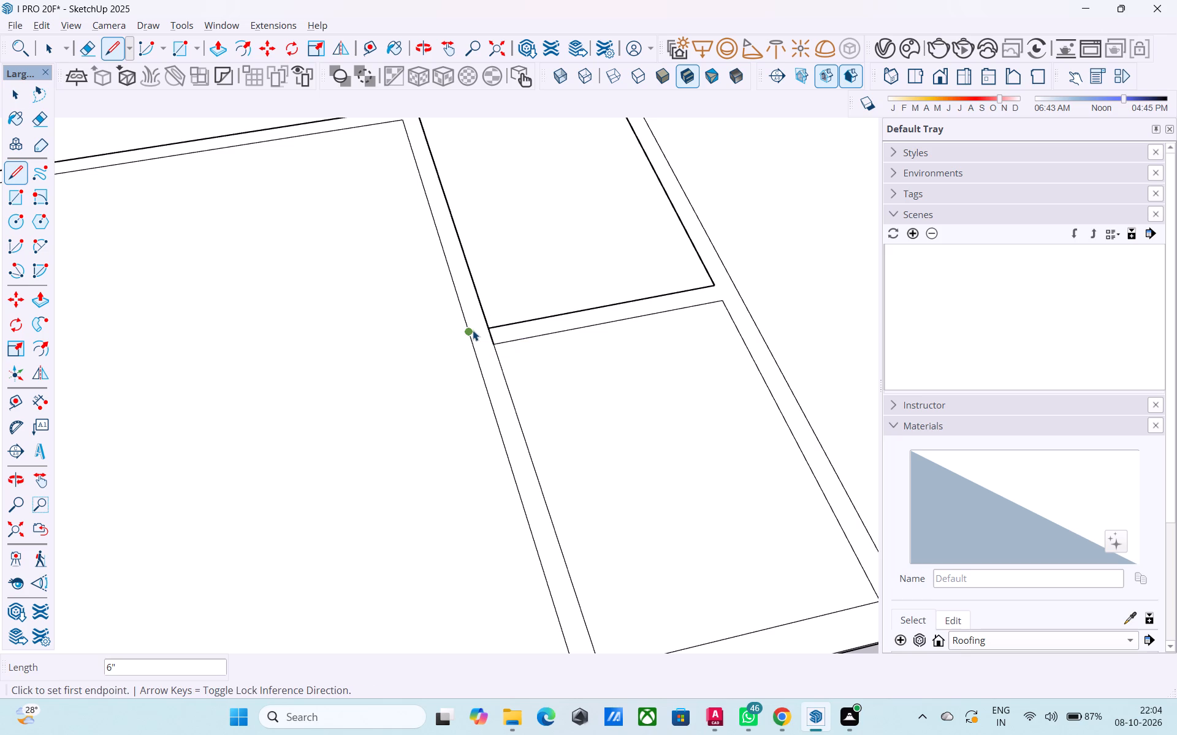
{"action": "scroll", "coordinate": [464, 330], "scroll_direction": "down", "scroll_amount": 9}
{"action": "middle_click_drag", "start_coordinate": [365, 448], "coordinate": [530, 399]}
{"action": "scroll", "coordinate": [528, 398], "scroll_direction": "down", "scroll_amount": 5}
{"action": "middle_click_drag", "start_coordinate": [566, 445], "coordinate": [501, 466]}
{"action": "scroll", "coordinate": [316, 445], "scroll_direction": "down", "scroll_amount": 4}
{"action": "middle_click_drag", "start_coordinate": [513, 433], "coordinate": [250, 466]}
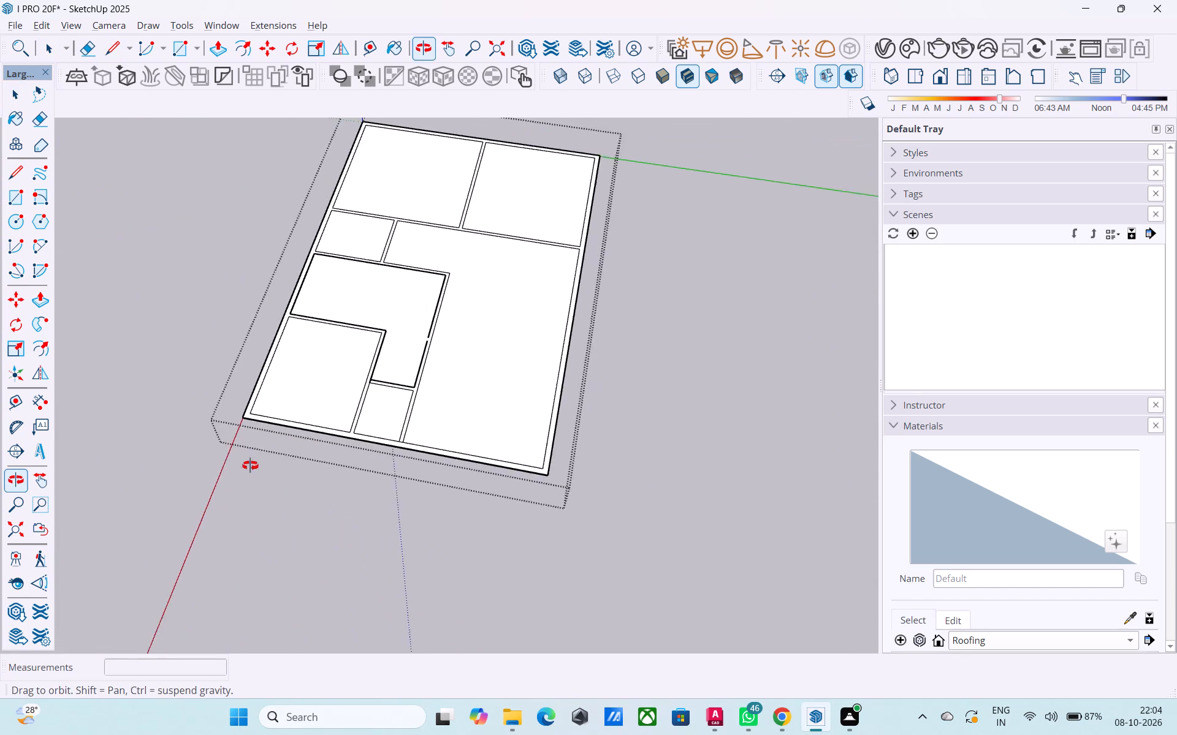
Close the remaining gap in the long partition's inner line with a short line beside the L-shaped room.
{"action": "middle_click_drag", "start_coordinate": [250, 466], "coordinate": [248, 466]}
{"action": "middle_click_drag", "start_coordinate": [329, 315], "coordinate": [362, 437]}
{"action": "middle_click_drag", "start_coordinate": [351, 282], "coordinate": [371, 362]}
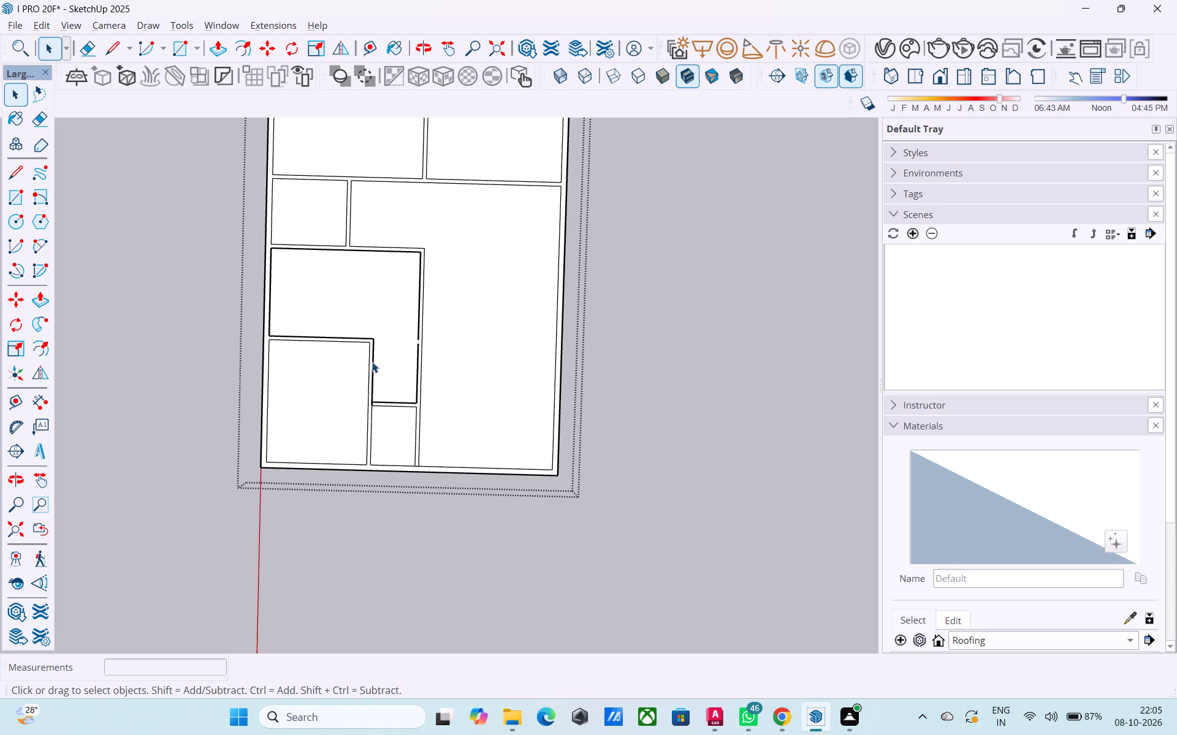
{"action": "scroll", "coordinate": [409, 345], "scroll_direction": "up", "scroll_amount": 5}
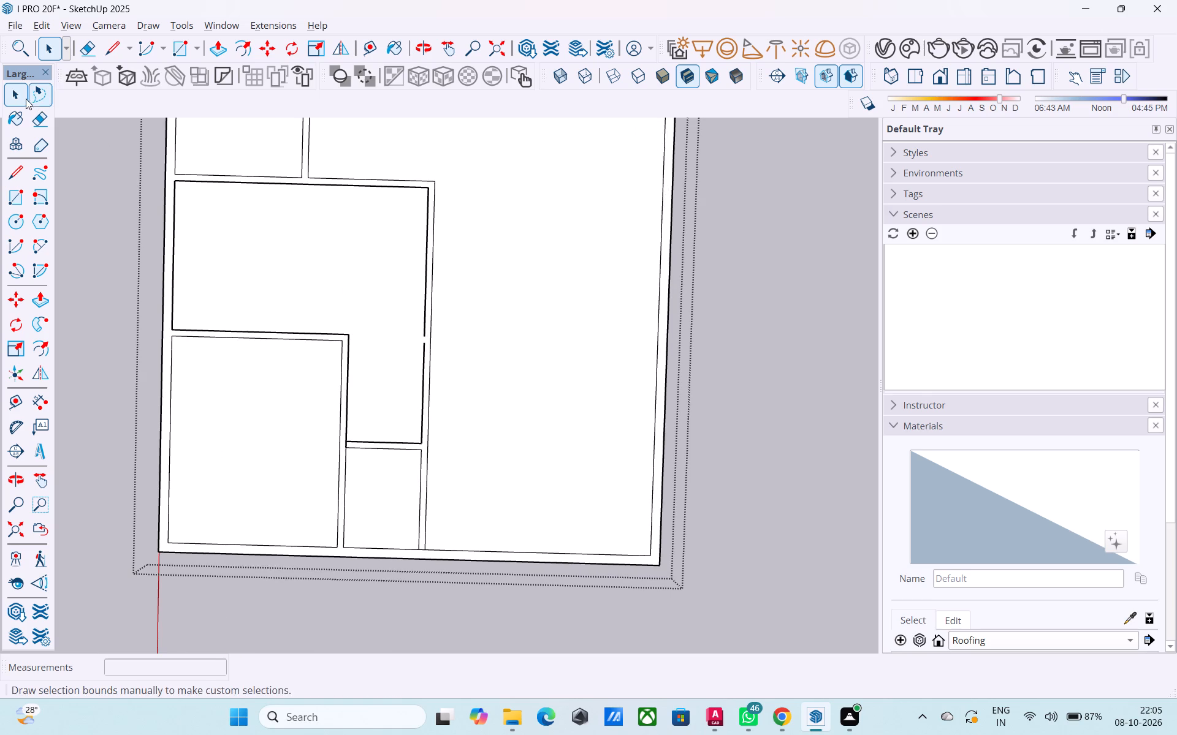
{"action": "left_click", "coordinate": [109, 48]}
{"action": "scroll", "coordinate": [350, 446], "scroll_direction": "up", "scroll_amount": 3}
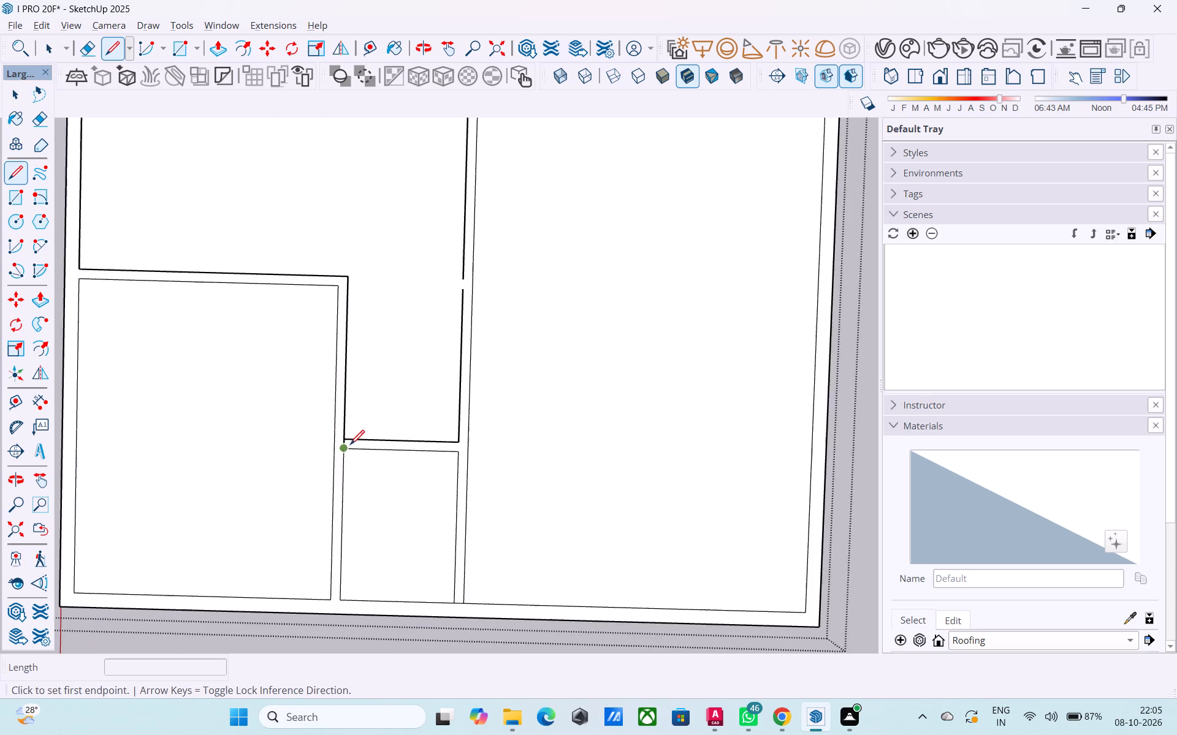
{"action": "scroll", "coordinate": [350, 446], "scroll_direction": "up", "scroll_amount": 5}
{"action": "middle_click_drag", "start_coordinate": [520, 274], "coordinate": [507, 432]}
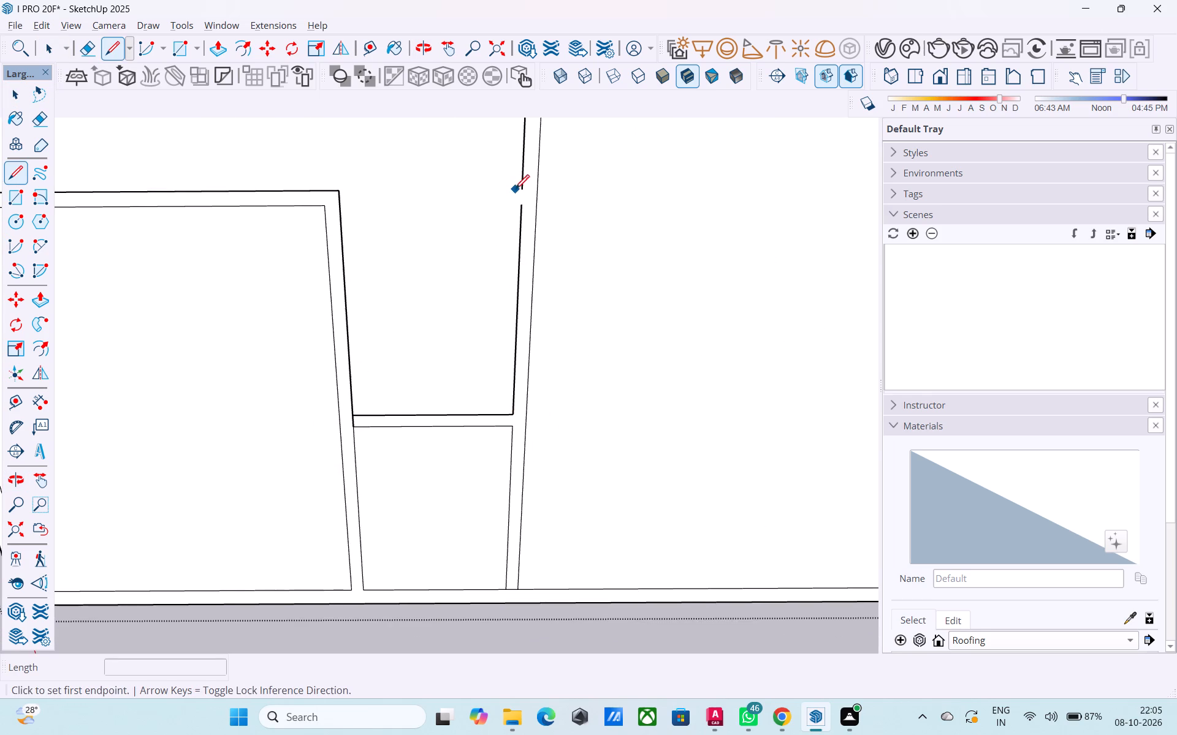
{"action": "left_click", "coordinate": [520, 187]}
{"action": "left_click", "coordinate": [525, 208]}
{"action": "key", "text": "space"}
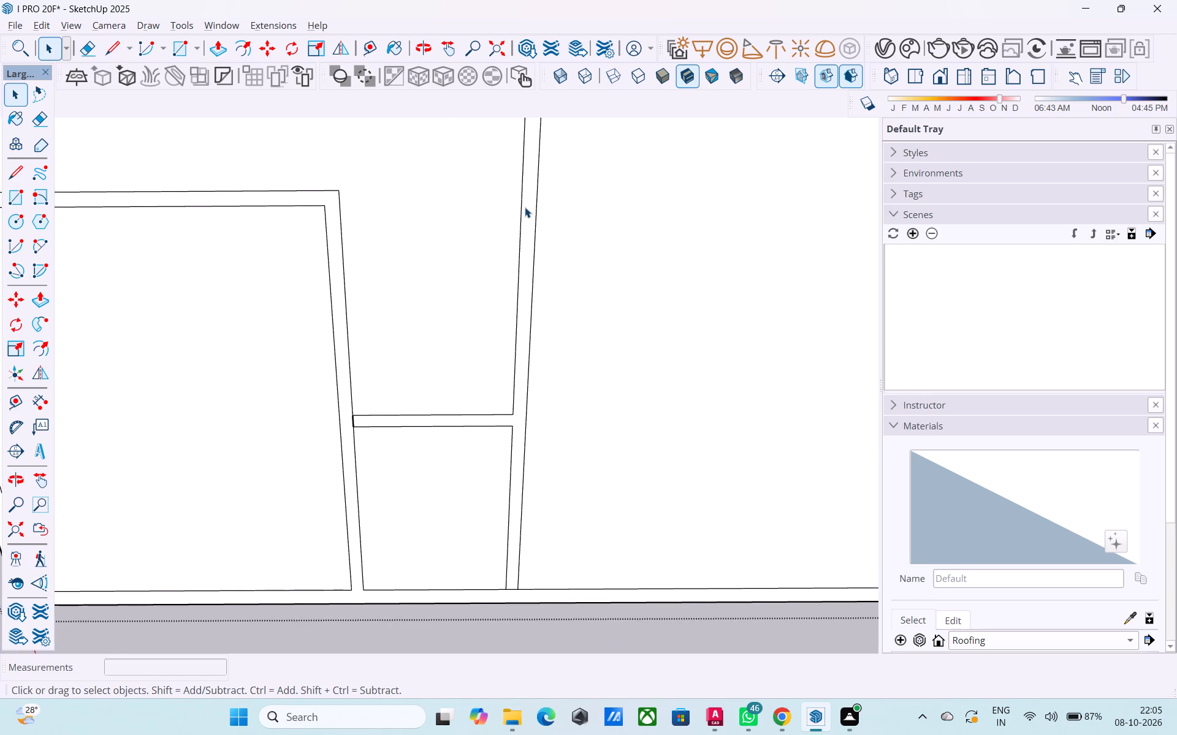
Erase the leftover short edge where the small room's cross wall meets the corner room's partition.
{"action": "scroll", "coordinate": [467, 269], "scroll_direction": "down", "scroll_amount": 6}
{"action": "scroll", "coordinate": [461, 326], "scroll_direction": "up", "scroll_amount": 1}
{"action": "scroll", "coordinate": [451, 367], "scroll_direction": "down", "scroll_amount": 2}
{"action": "middle_click_drag", "start_coordinate": [422, 451], "coordinate": [451, 361]}
{"action": "scroll", "coordinate": [425, 355], "scroll_direction": "up", "scroll_amount": 6}
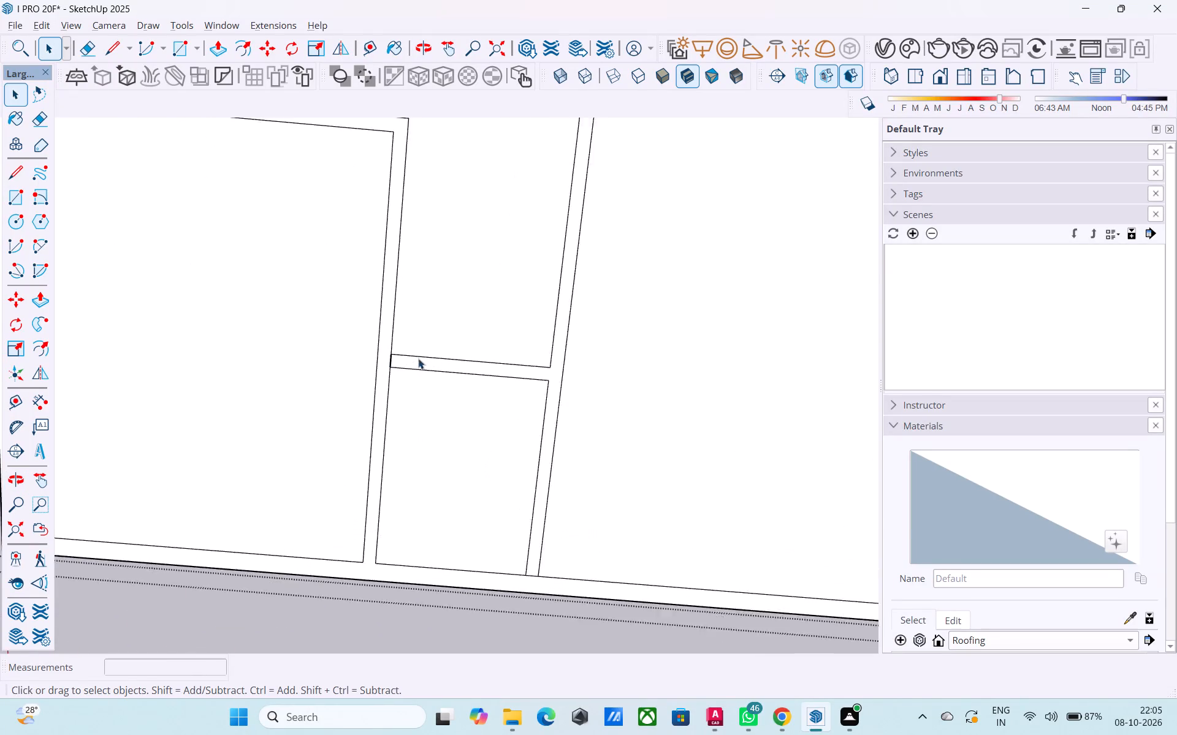
{"action": "scroll", "coordinate": [418, 358], "scroll_direction": "up", "scroll_amount": 7}
{"action": "scroll", "coordinate": [376, 366], "scroll_direction": "down", "scroll_amount": 19}
{"action": "middle_click_drag", "start_coordinate": [409, 427], "coordinate": [448, 402]}
{"action": "middle_click", "coordinate": [390, 383]}
{"action": "scroll", "coordinate": [389, 383], "scroll_direction": "up", "scroll_amount": 4}
{"action": "left_click", "coordinate": [90, 58]}
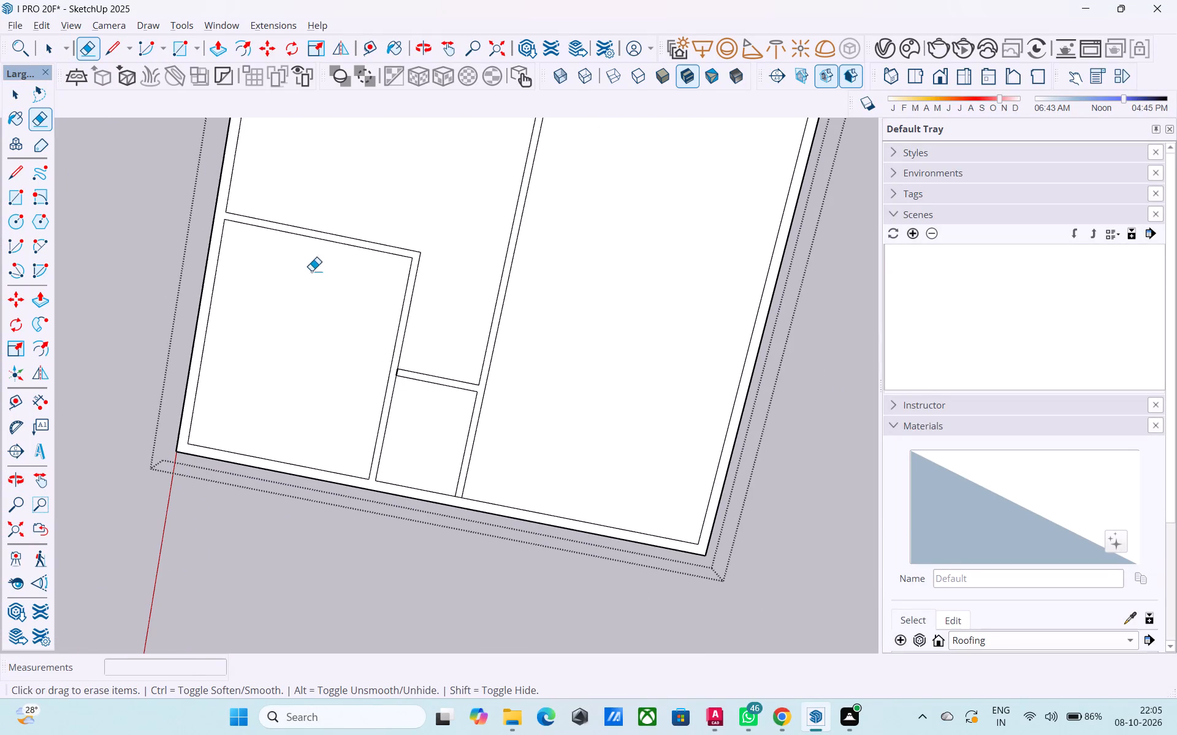
{"action": "scroll", "coordinate": [413, 373], "scroll_direction": "up", "scroll_amount": 9}
{"action": "left_click", "coordinate": [383, 364]}
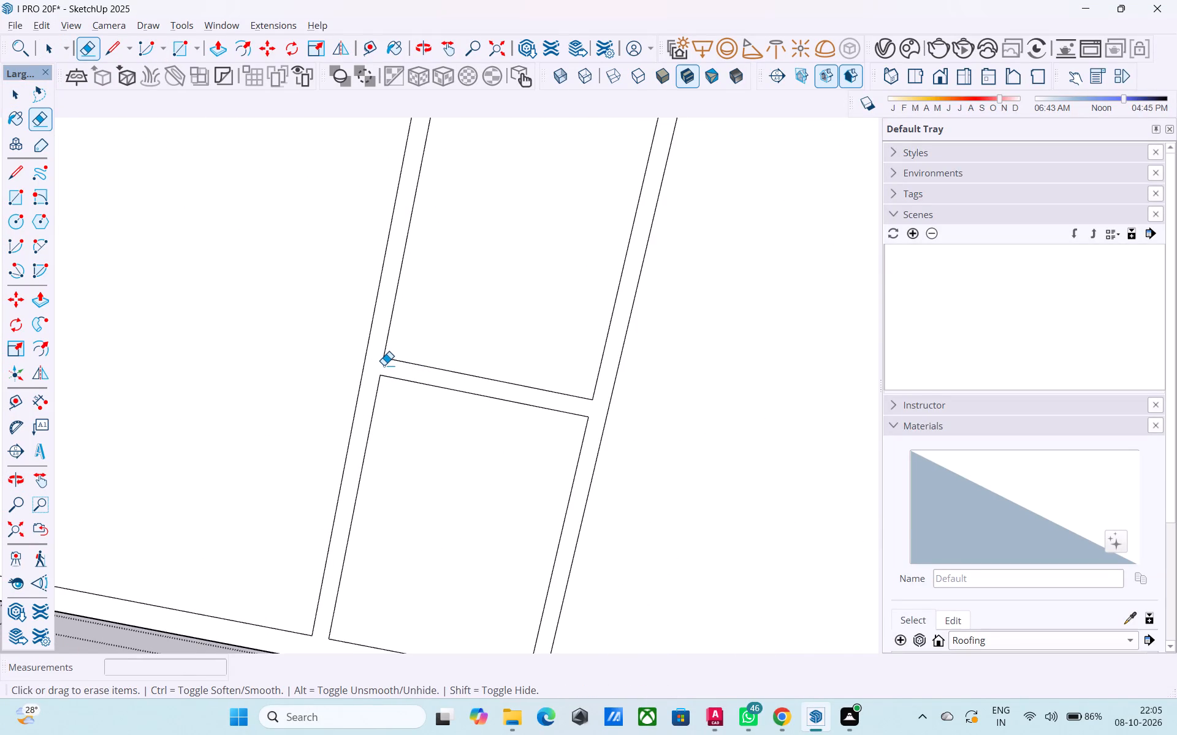
{"action": "scroll", "coordinate": [384, 366], "scroll_direction": "down", "scroll_amount": 14}
{"action": "key", "text": "space"}
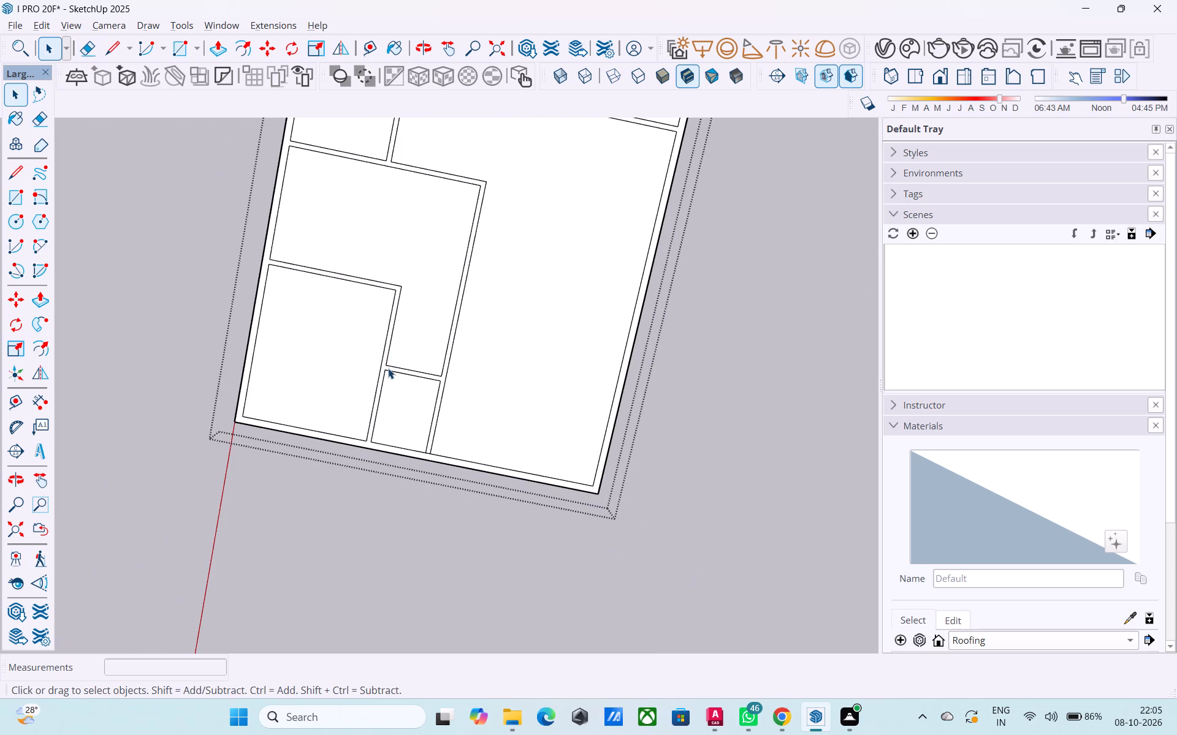
Push/Pull the joined wall outline face up 12' and leave the group being edited.
{"action": "middle_click_drag", "start_coordinate": [384, 435], "coordinate": [466, 383]}
{"action": "middle_click_drag", "start_coordinate": [386, 533], "coordinate": [571, 480]}
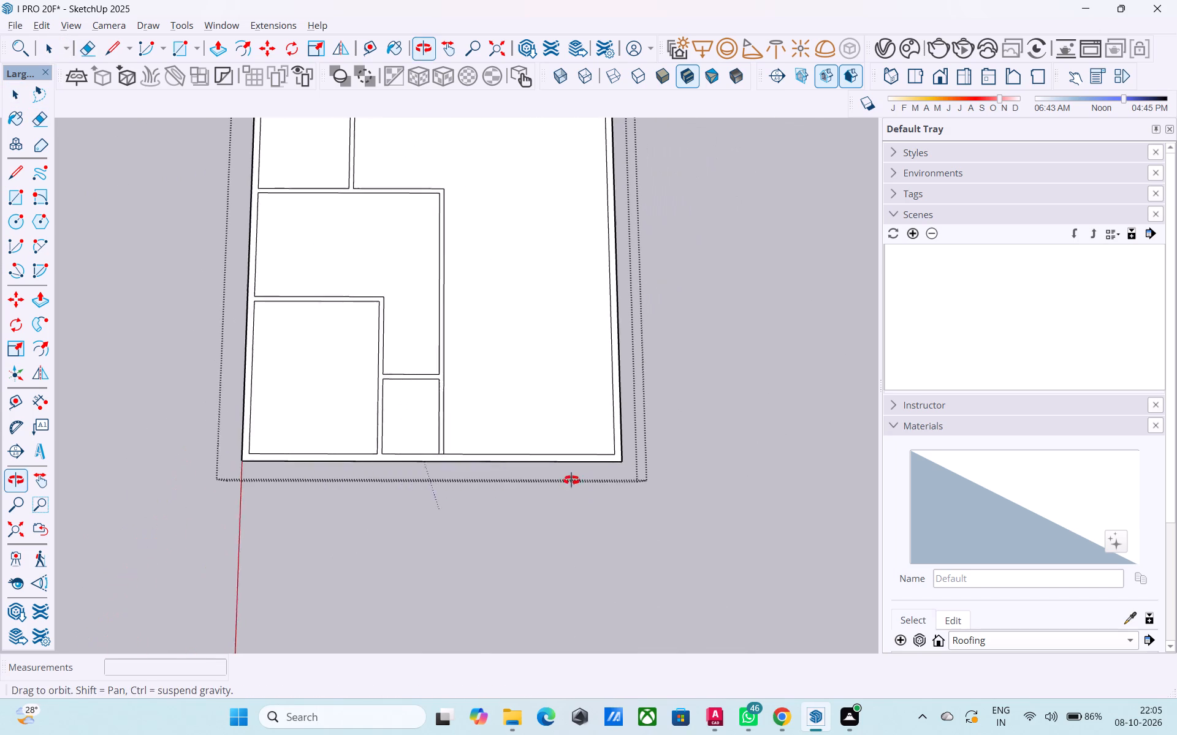
{"action": "middle_click_drag", "start_coordinate": [571, 480], "coordinate": [573, 479]}
{"action": "scroll", "coordinate": [535, 508], "scroll_direction": "down", "scroll_amount": 8}
{"action": "middle_click_drag", "start_coordinate": [512, 551], "coordinate": [540, 231]}
{"action": "scroll", "coordinate": [487, 278], "scroll_direction": "up", "scroll_amount": 5}
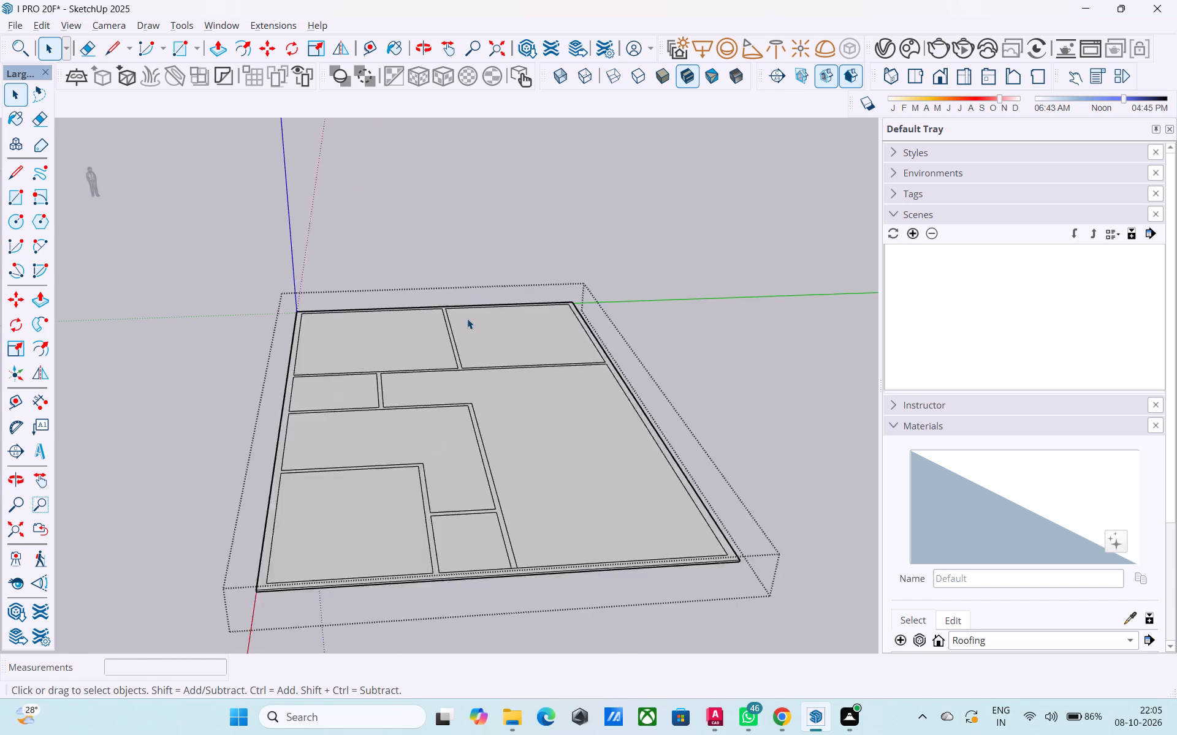
{"action": "scroll", "coordinate": [467, 318], "scroll_direction": "up", "scroll_amount": 2}
{"action": "middle_click_drag", "start_coordinate": [533, 393], "coordinate": [547, 482]}
{"action": "scroll", "coordinate": [408, 296], "scroll_direction": "down", "scroll_amount": 7}
{"action": "middle_click_drag", "start_coordinate": [491, 489], "coordinate": [467, 494]}
{"action": "scroll", "coordinate": [465, 493], "scroll_direction": "down", "scroll_amount": 2}
{"action": "scroll", "coordinate": [417, 609], "scroll_direction": "up", "scroll_amount": 2}
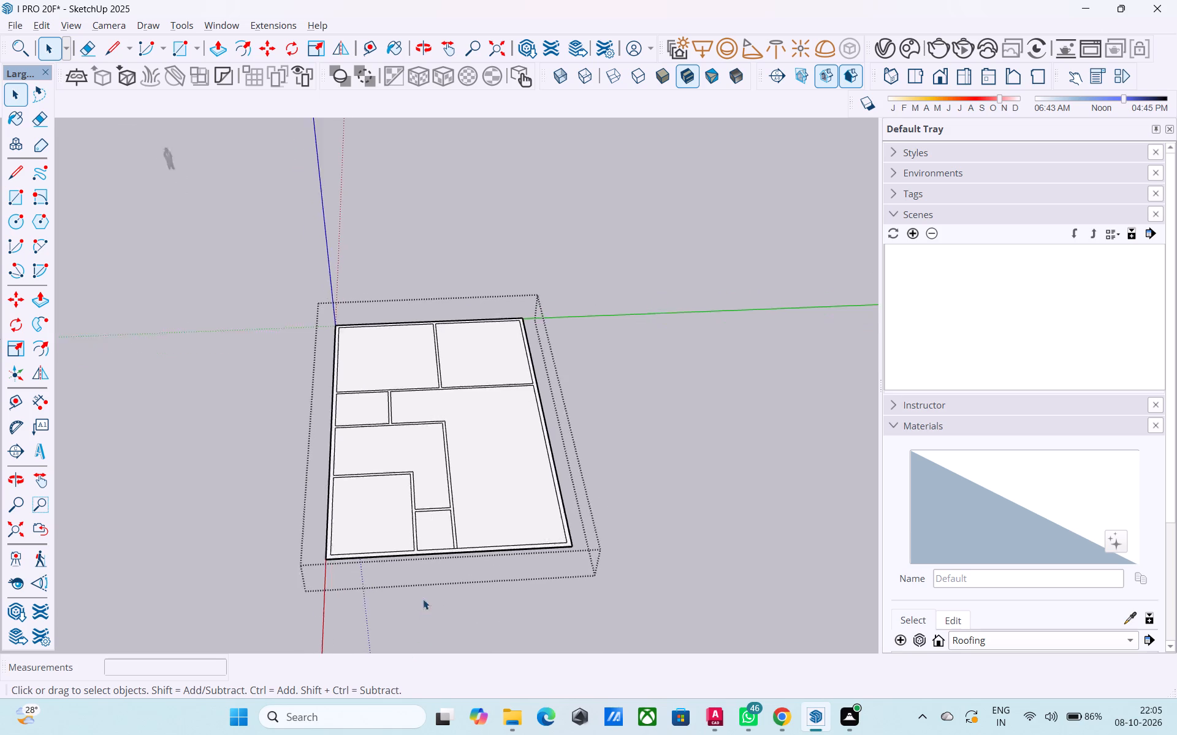
{"action": "scroll", "coordinate": [423, 599], "scroll_direction": "up", "scroll_amount": 11}
{"action": "left_click", "coordinate": [394, 530]}
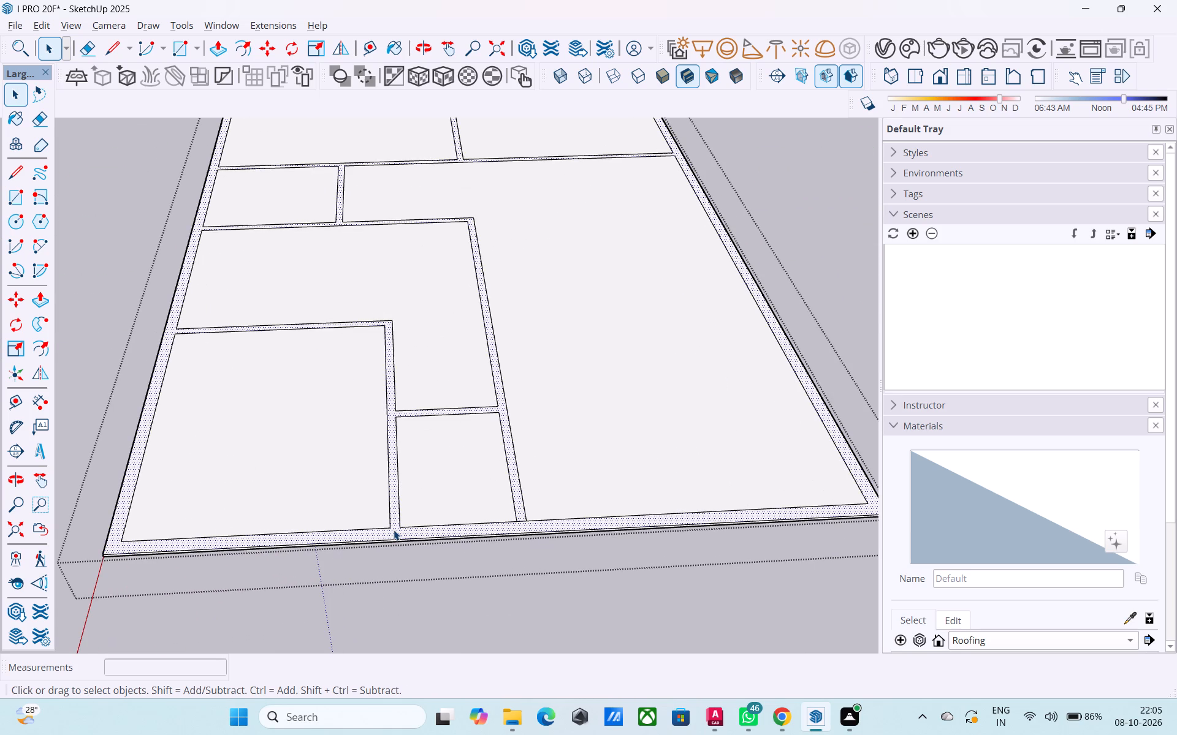
{"action": "key", "text": "p"}
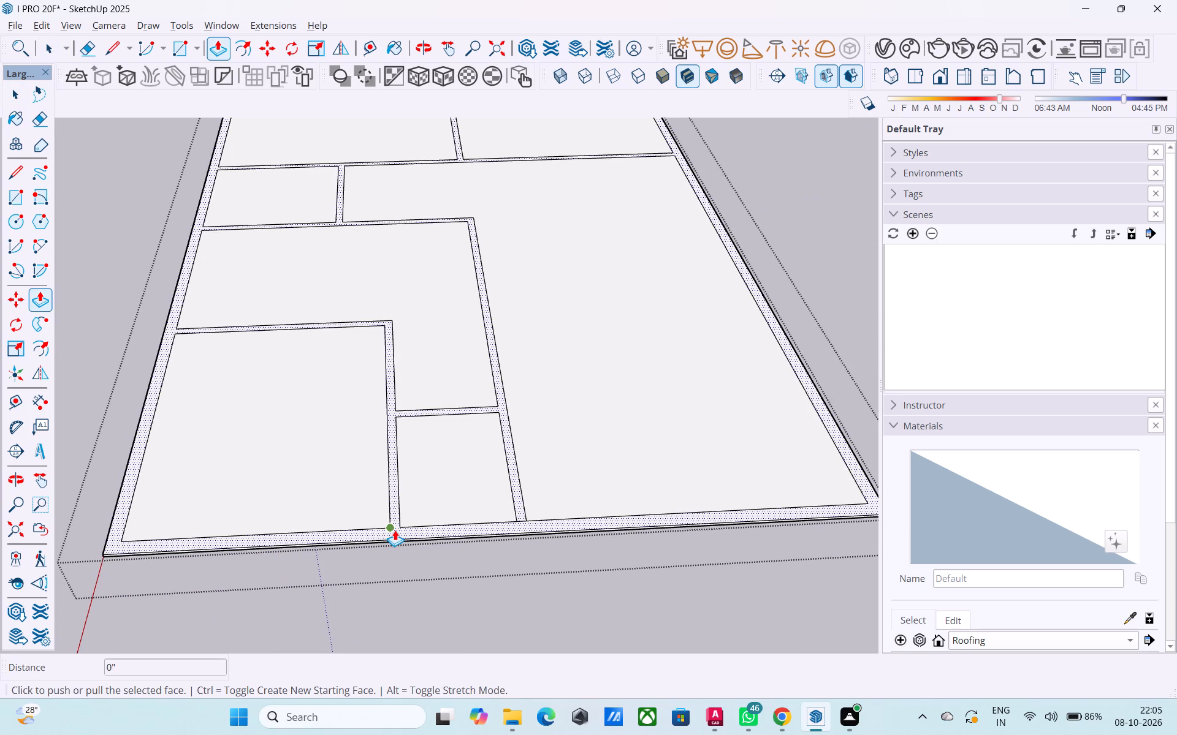
{"action": "left_click", "coordinate": [395, 530]}
{"action": "type", "text": "12'"}
{"action": "key", "text": "Return"}
{"action": "scroll", "coordinate": [409, 463], "scroll_direction": "up", "scroll_amount": 1}
{"action": "scroll", "coordinate": [409, 463], "scroll_direction": "down", "scroll_amount": 8}
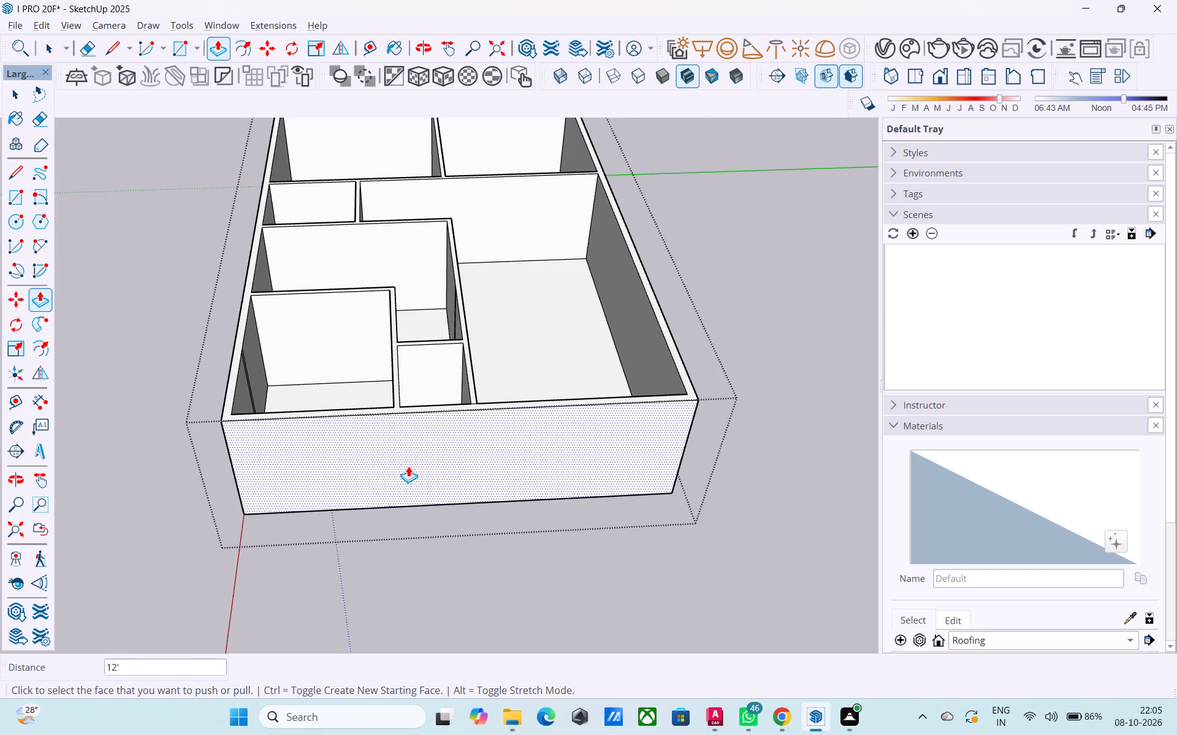
{"action": "key", "text": "space"}
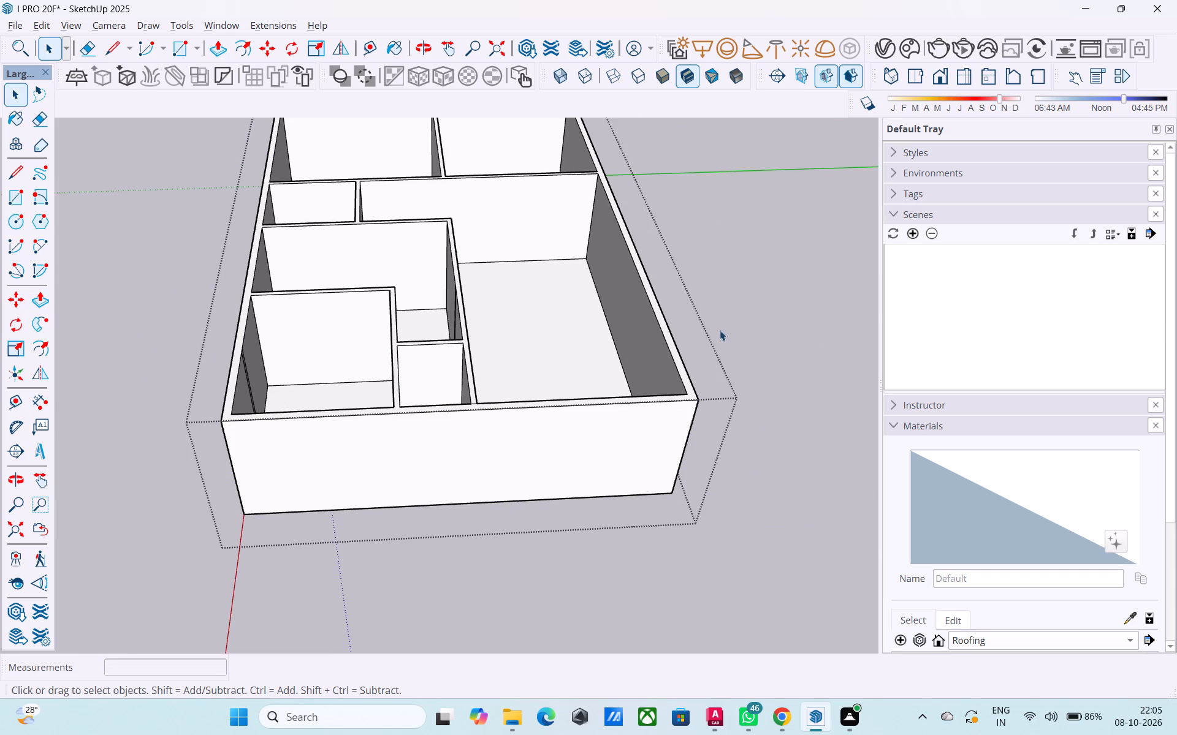
{"action": "left_click", "coordinate": [722, 330]}
Draw a 60' by 40' rectangle across the wall tops between opposite outer corners.
{"action": "scroll", "coordinate": [417, 306], "scroll_direction": "down", "scroll_amount": 4}
{"action": "middle_click_drag", "start_coordinate": [348, 315], "coordinate": [348, 436]}
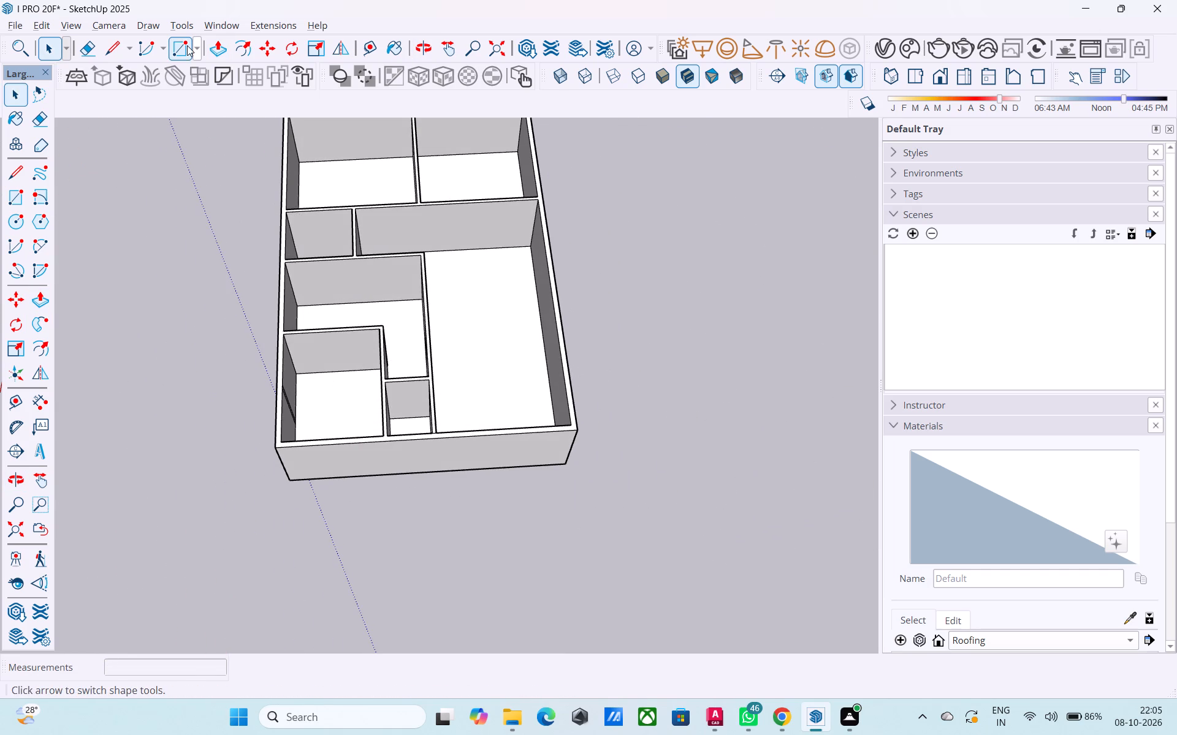
{"action": "left_click", "coordinate": [186, 45]}
{"action": "scroll", "coordinate": [345, 410], "scroll_direction": "down", "scroll_amount": 3}
{"action": "middle_click_drag", "start_coordinate": [346, 200], "coordinate": [351, 221]}
{"action": "scroll", "coordinate": [305, 175], "scroll_direction": "up", "scroll_amount": 5}
{"action": "left_click", "coordinate": [291, 174]}
{"action": "scroll", "coordinate": [316, 202], "scroll_direction": "down", "scroll_amount": 4}
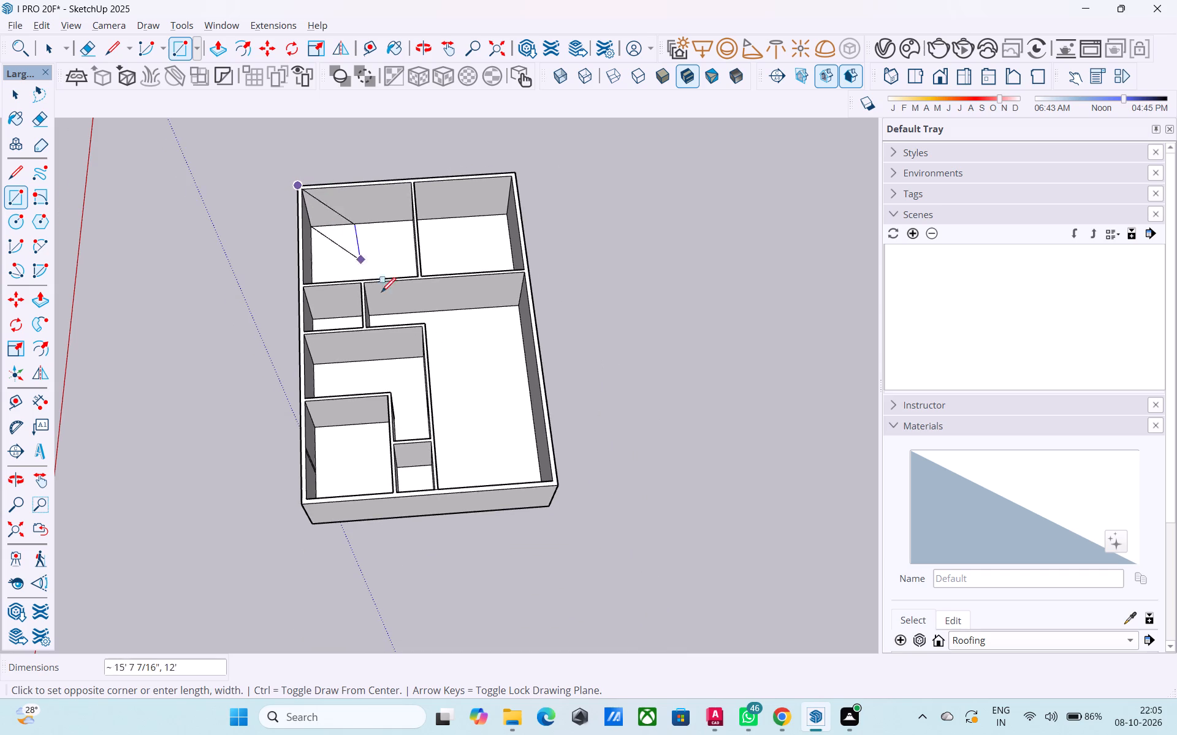
{"action": "left_click", "coordinate": [555, 489]}
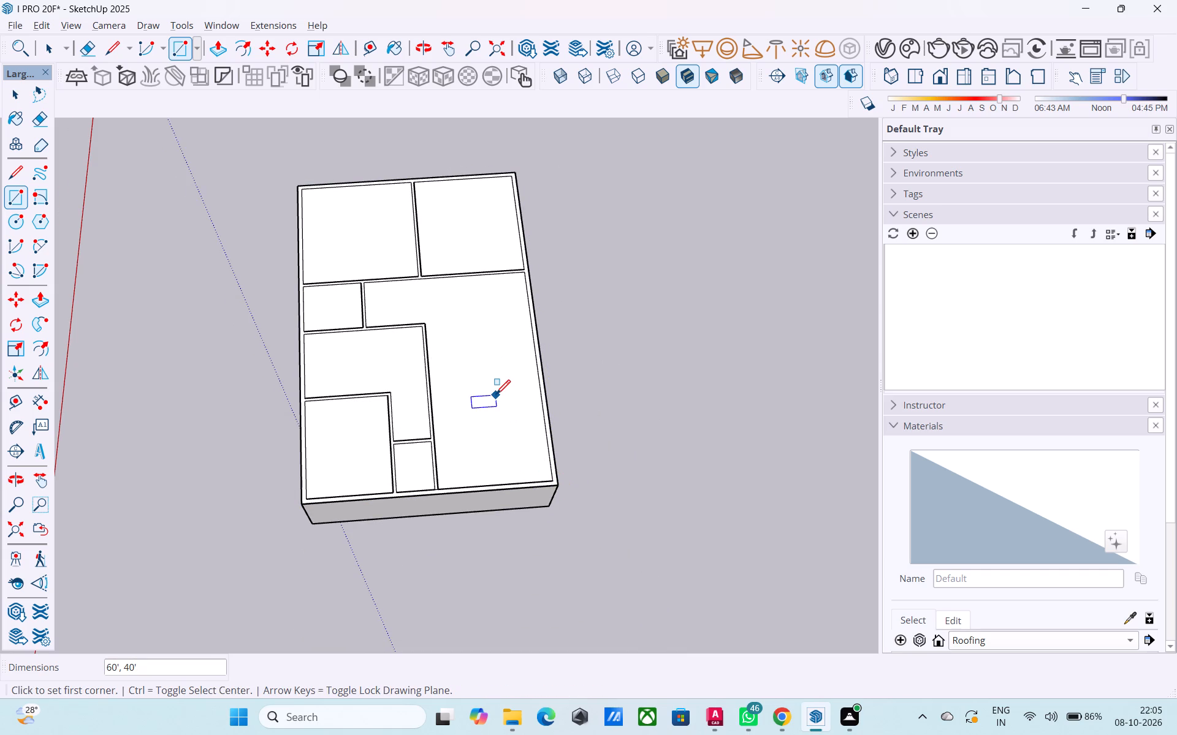
{"action": "key", "text": "space"}
Push/Pull the rectangle on the wall tops up 6" to form the roof slab.
{"action": "left_click", "coordinate": [496, 396]}
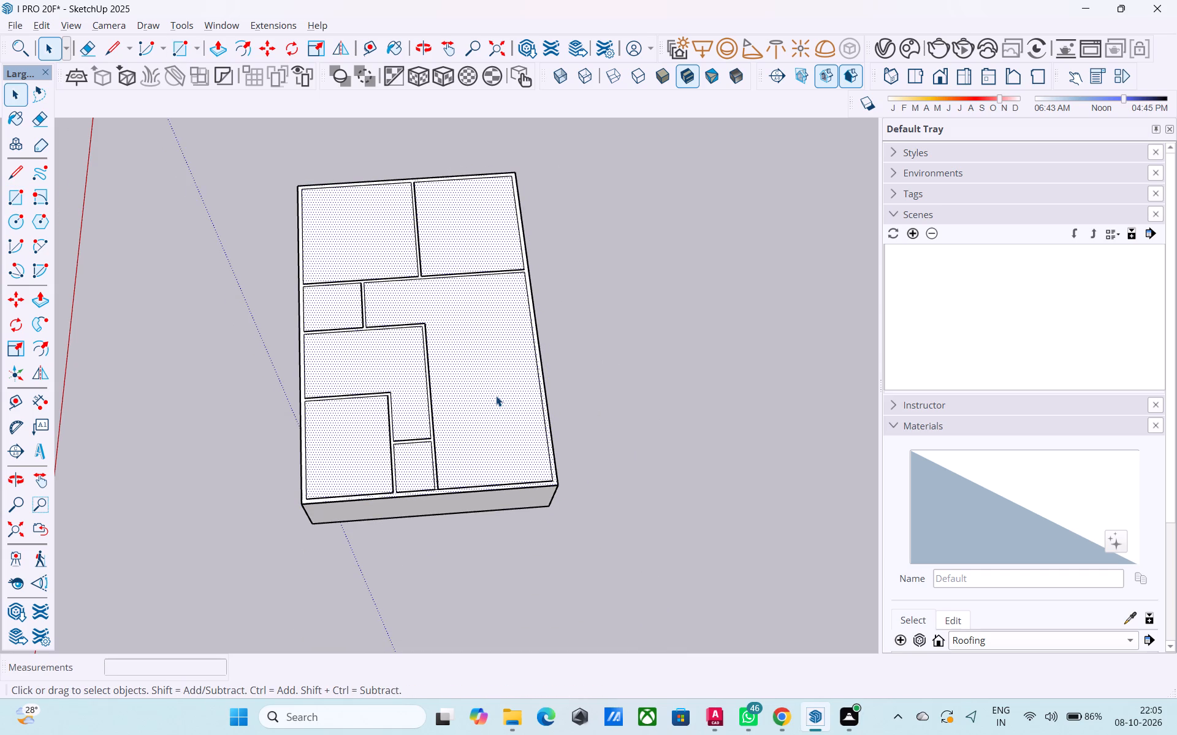
{"action": "key", "text": "p"}
{"action": "left_click", "coordinate": [482, 391]}
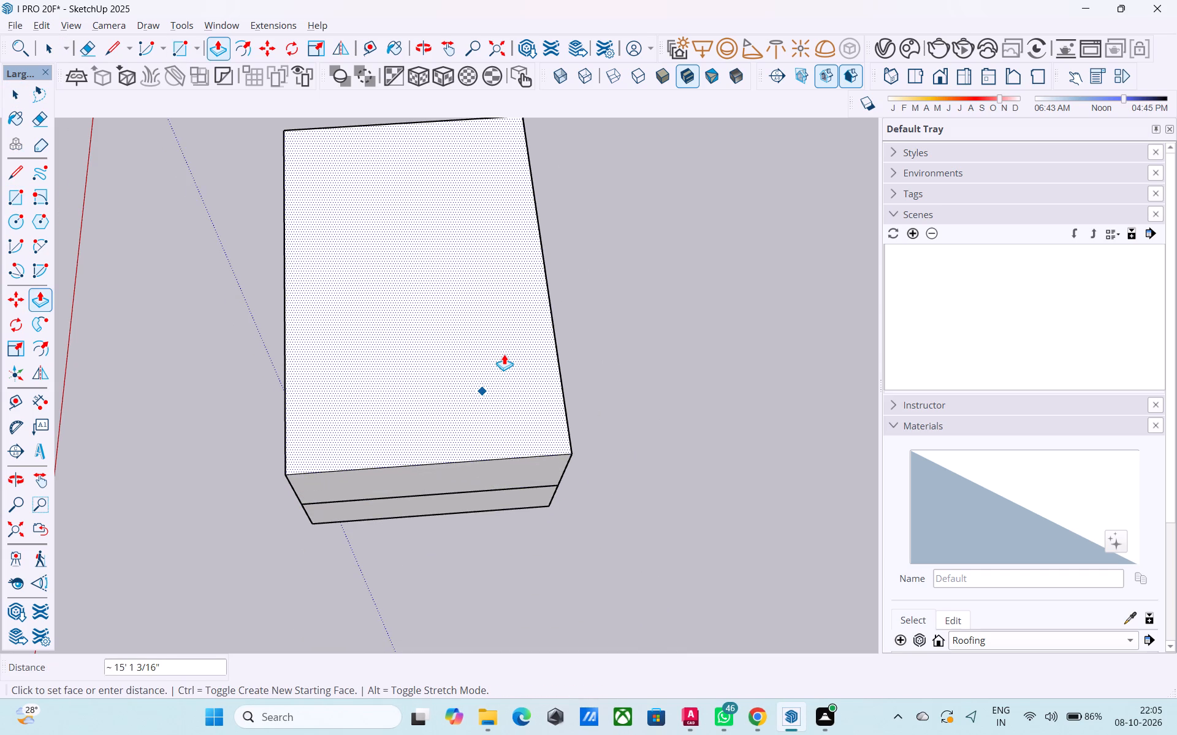
{"action": "type", "text": "6\""}
{"action": "key", "text": "Return"}
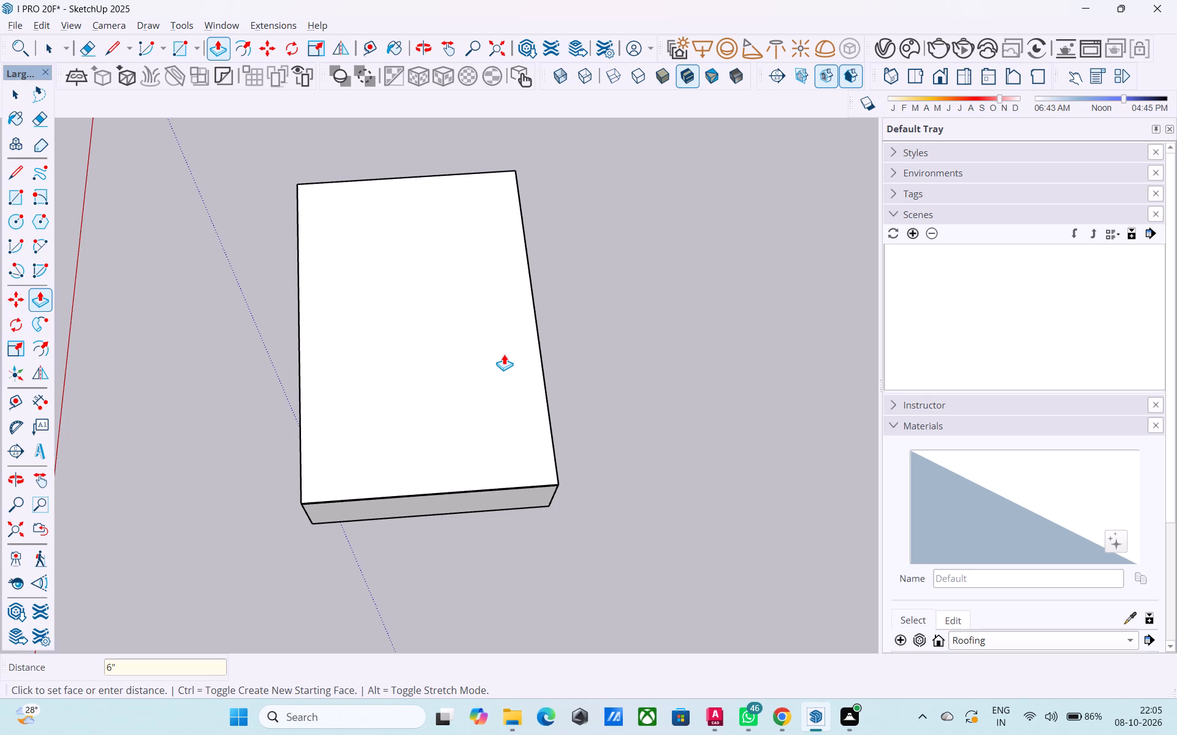
{"action": "key", "text": "space"}
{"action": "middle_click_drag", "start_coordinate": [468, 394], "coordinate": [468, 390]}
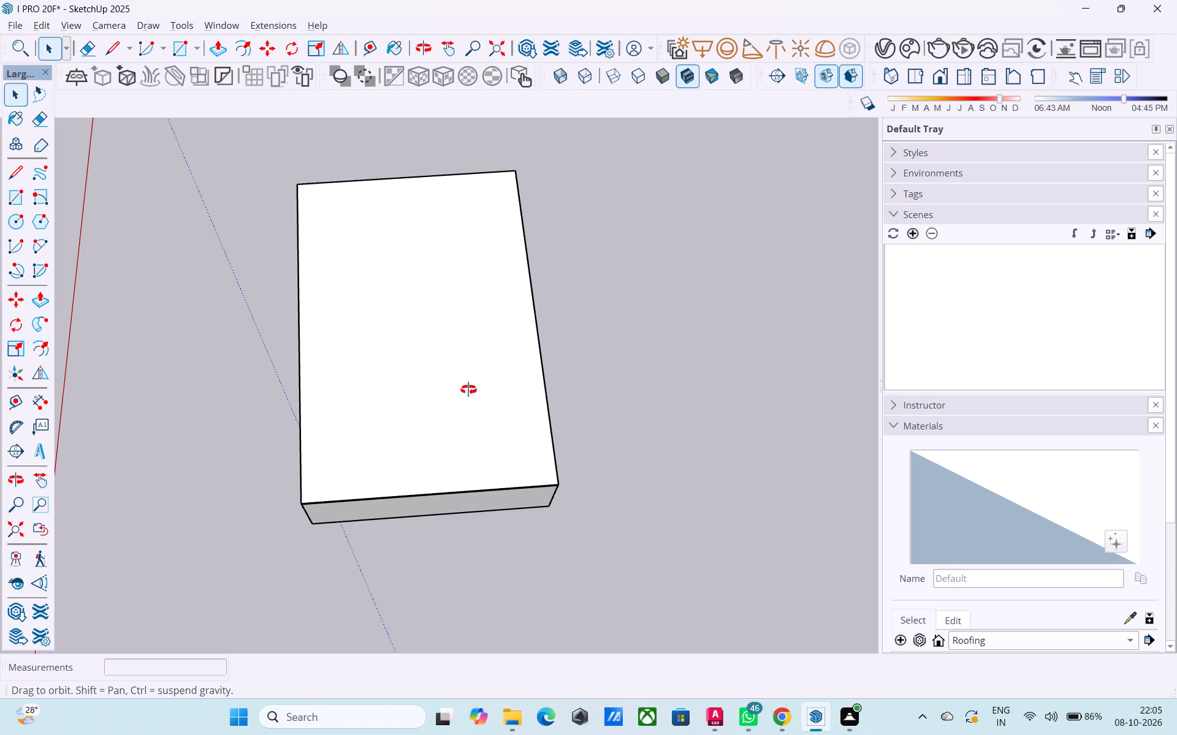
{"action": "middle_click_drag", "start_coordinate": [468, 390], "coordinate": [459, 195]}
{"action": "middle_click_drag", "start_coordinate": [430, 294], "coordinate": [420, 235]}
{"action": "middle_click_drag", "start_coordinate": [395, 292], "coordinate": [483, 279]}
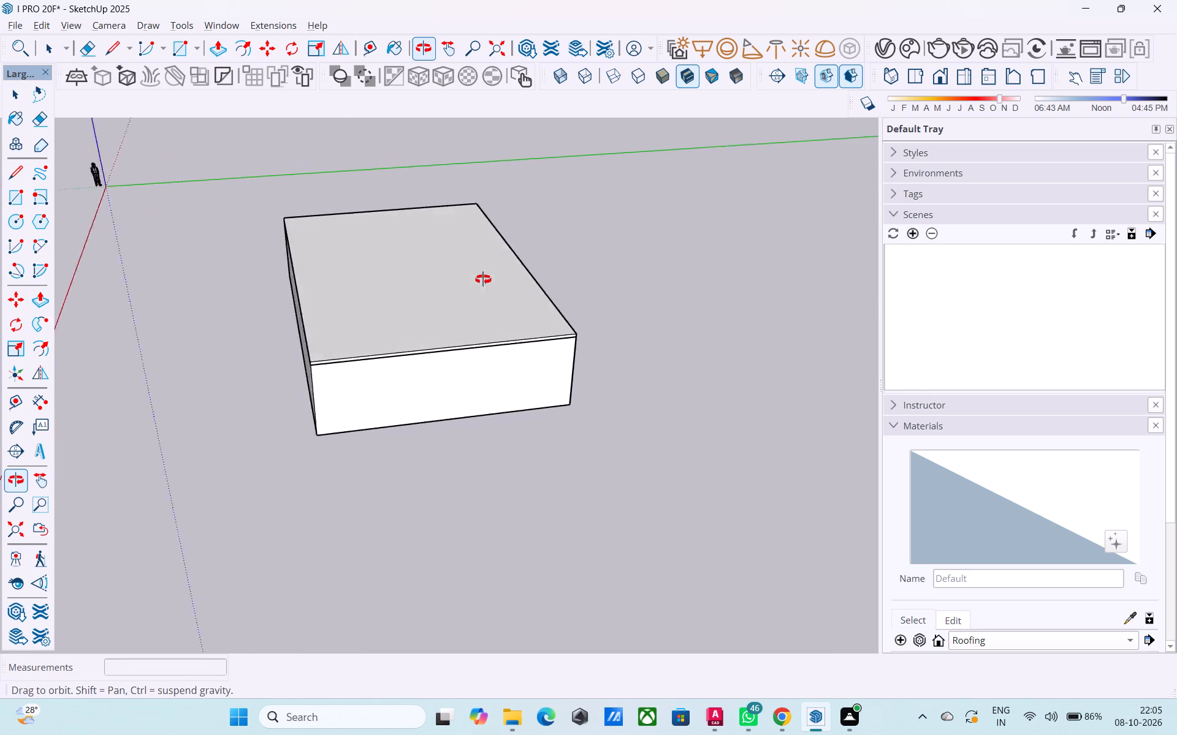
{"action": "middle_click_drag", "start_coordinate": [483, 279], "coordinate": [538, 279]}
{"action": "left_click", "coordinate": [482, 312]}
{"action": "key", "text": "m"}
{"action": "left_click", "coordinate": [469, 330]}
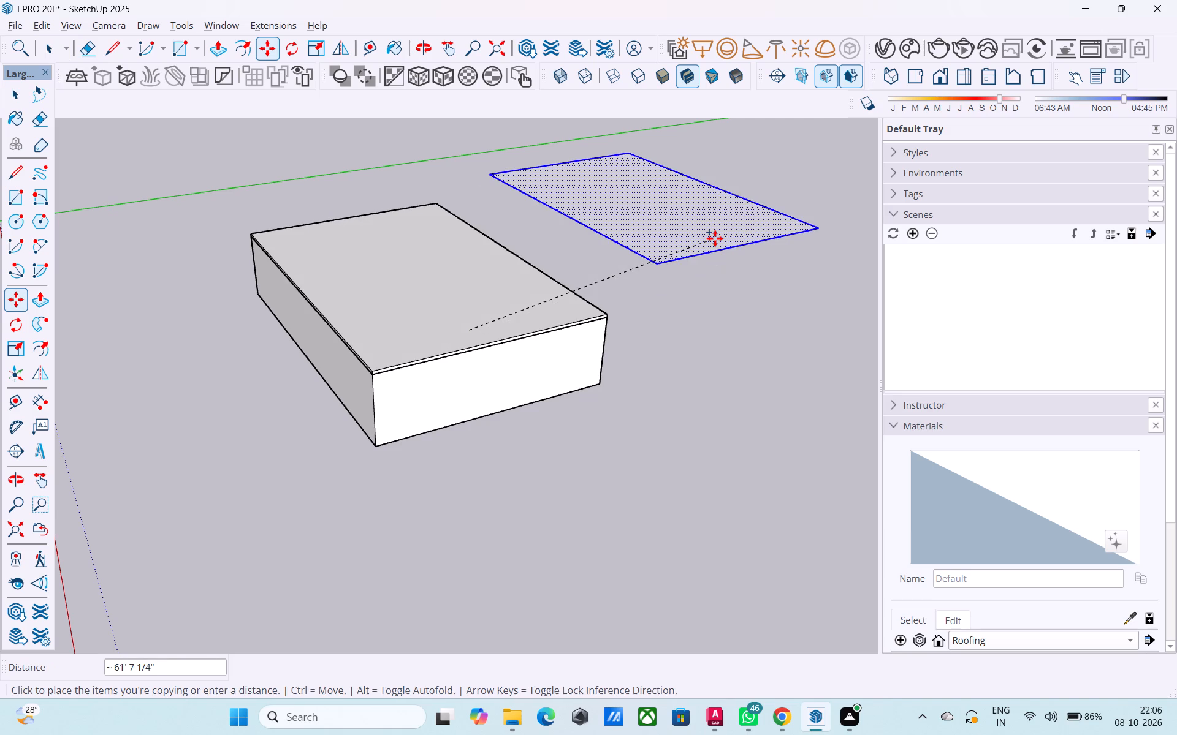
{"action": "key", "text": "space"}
Select the whole roof slab with all its connected faces and edges and make it a group.
{"action": "scroll", "coordinate": [549, 337], "scroll_direction": "up", "scroll_amount": 2}
{"action": "middle_click_drag", "start_coordinate": [530, 341], "coordinate": [446, 350]}
{"action": "triple_click", "coordinate": [432, 347]}
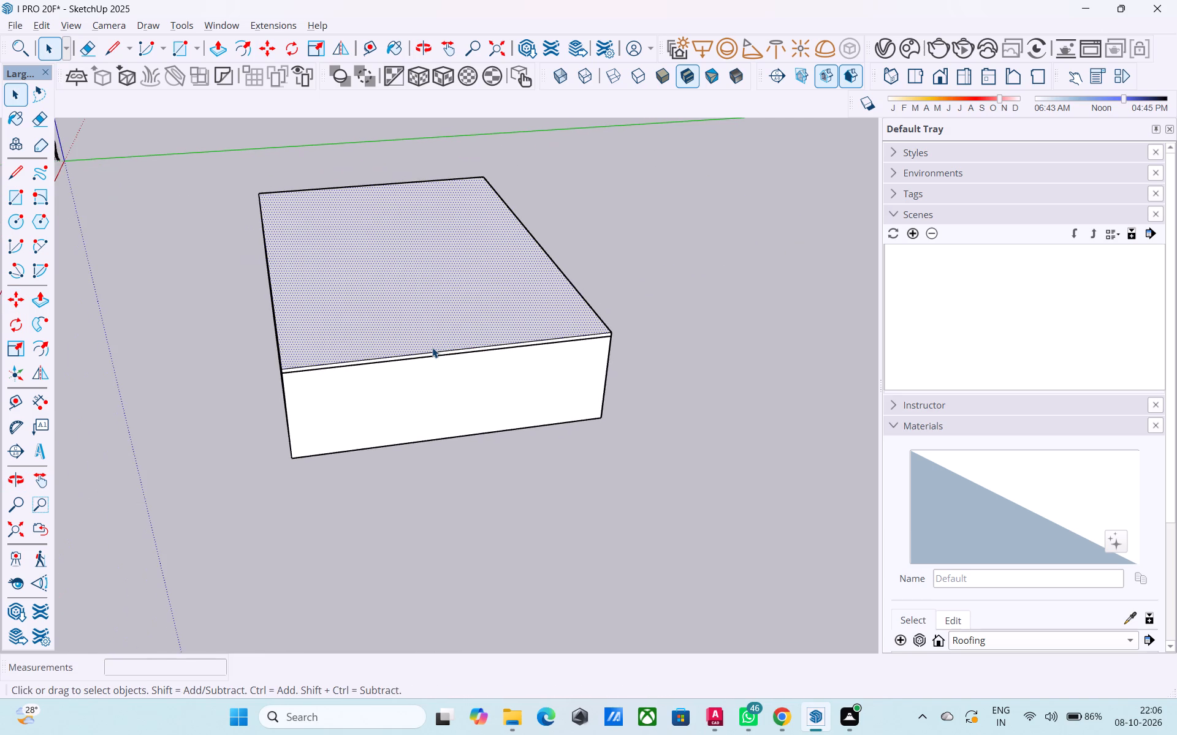
{"action": "scroll", "coordinate": [344, 373], "scroll_direction": "up", "scroll_amount": 9}
{"action": "scroll", "coordinate": [326, 358], "scroll_direction": "down", "scroll_amount": 1}
{"action": "scroll", "coordinate": [326, 358], "scroll_direction": "up", "scroll_amount": 1}
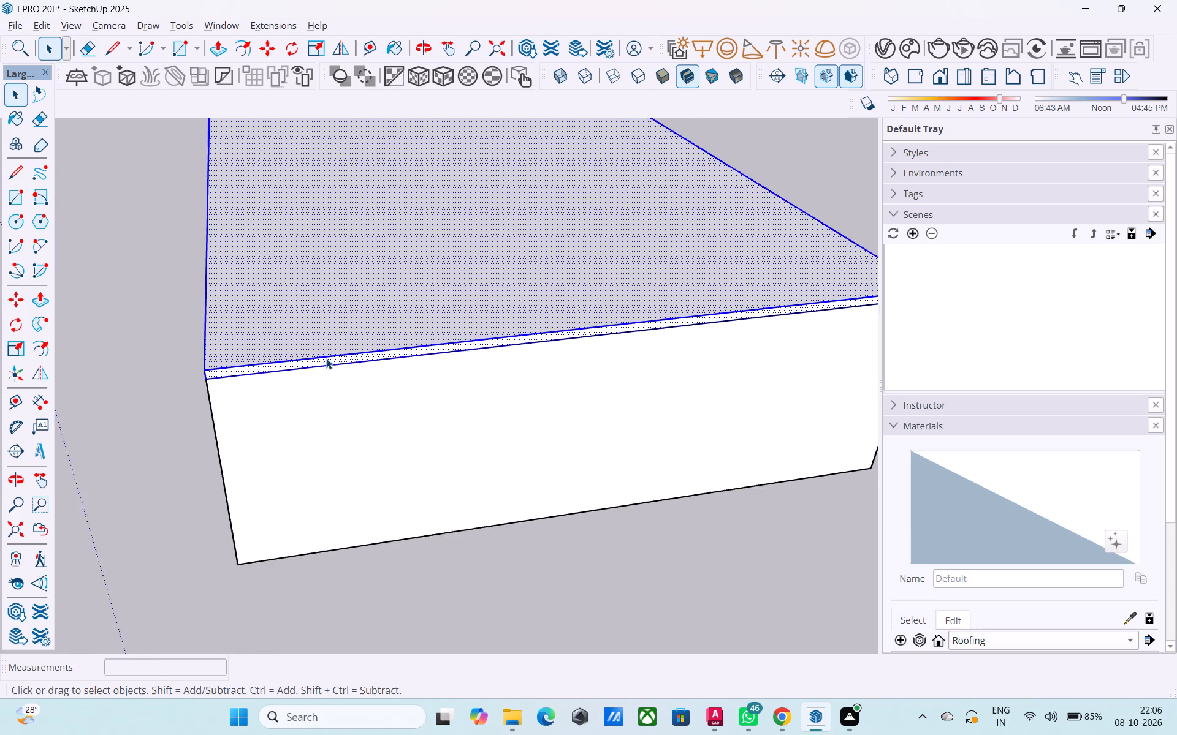
{"action": "triple_click", "coordinate": [315, 344]}
{"action": "right_click", "coordinate": [316, 342]}
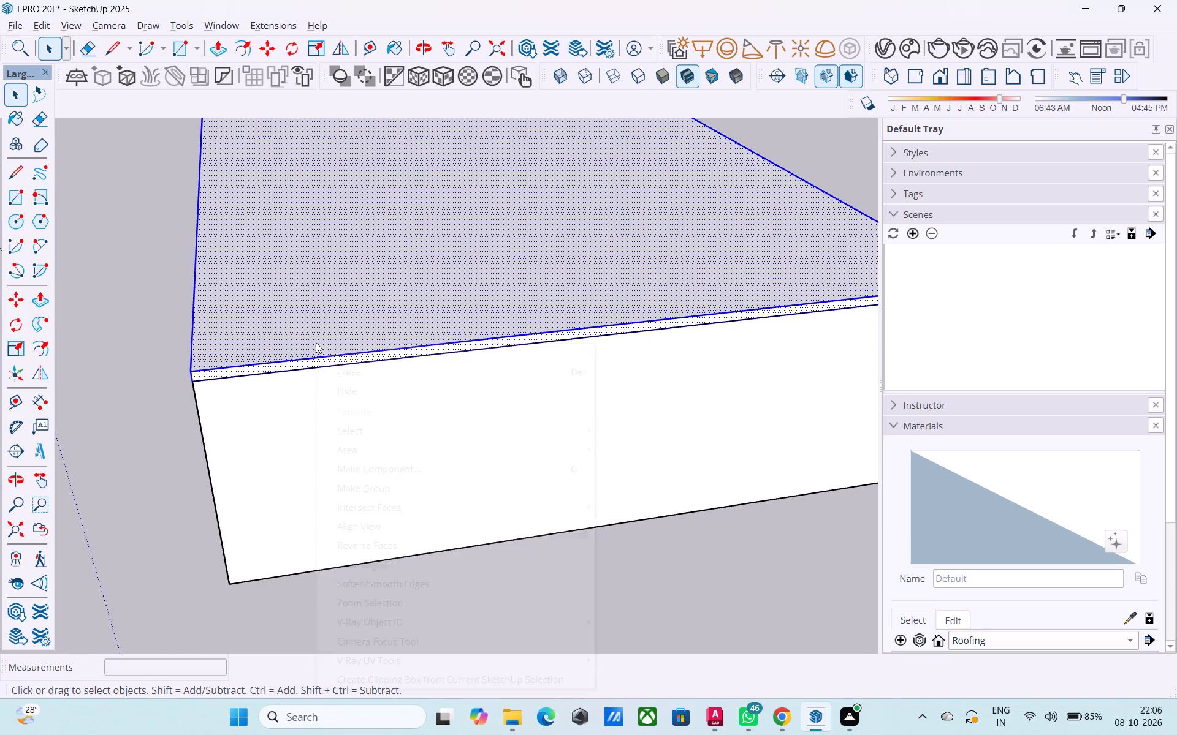
{"action": "left_click", "coordinate": [366, 482]}
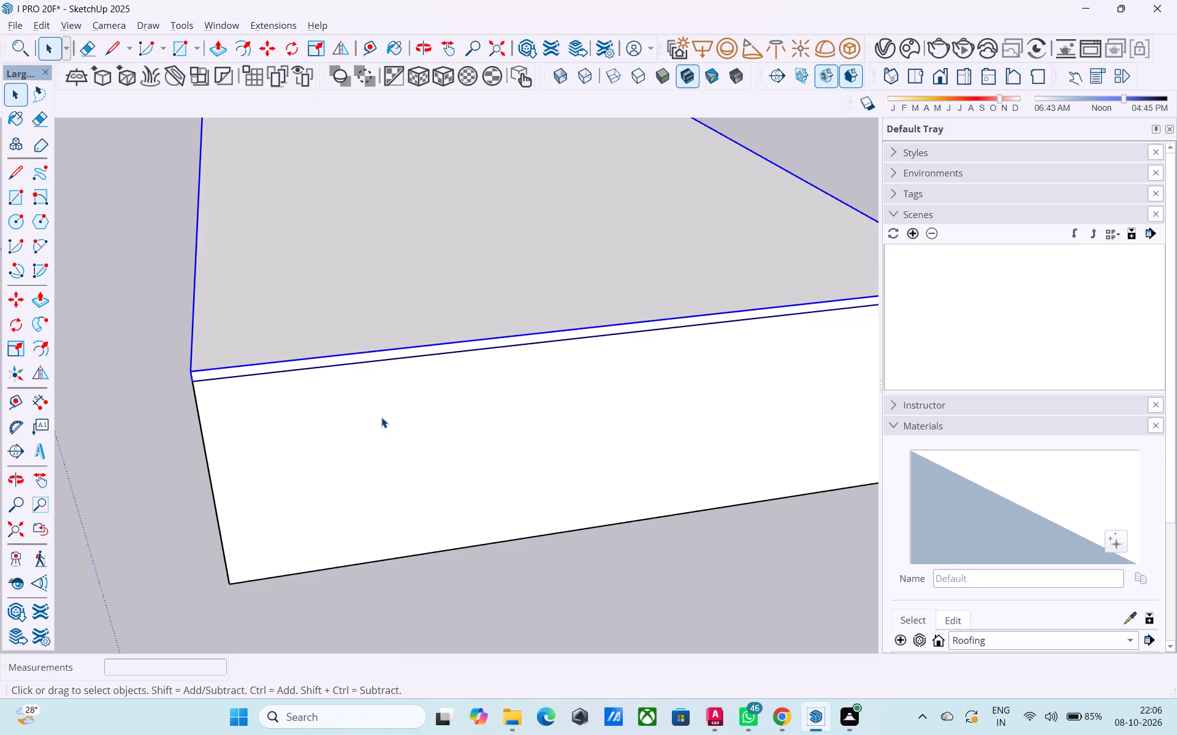
Move the roof slab group off the walls and place it clear of the building, along the green-axis side.
{"action": "key", "text": "m"}
{"action": "left_click", "coordinate": [368, 410]}
{"action": "scroll", "coordinate": [594, 348], "scroll_direction": "down", "scroll_amount": 5}
{"action": "middle_click_drag", "start_coordinate": [600, 358], "coordinate": [591, 360], "text": "shift"}
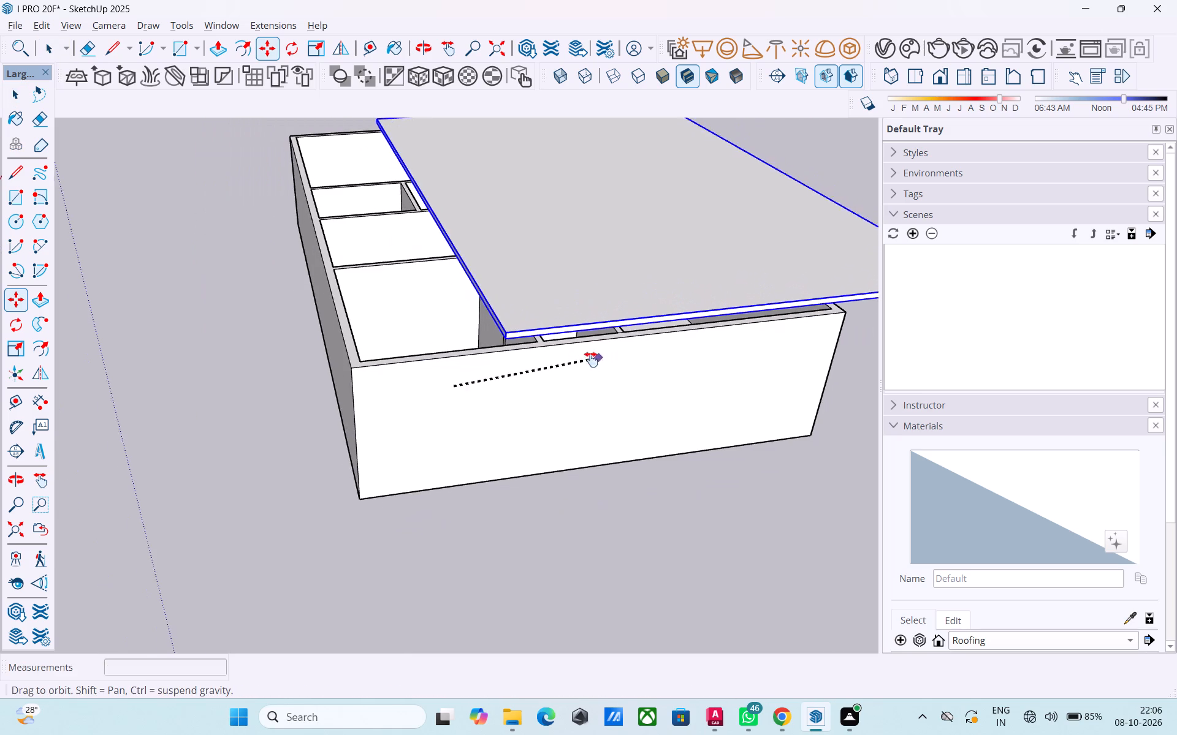
{"action": "middle_click_drag", "start_coordinate": [591, 360], "coordinate": [278, 400], "text": "shift"}
{"action": "left_click", "coordinate": [636, 372]}
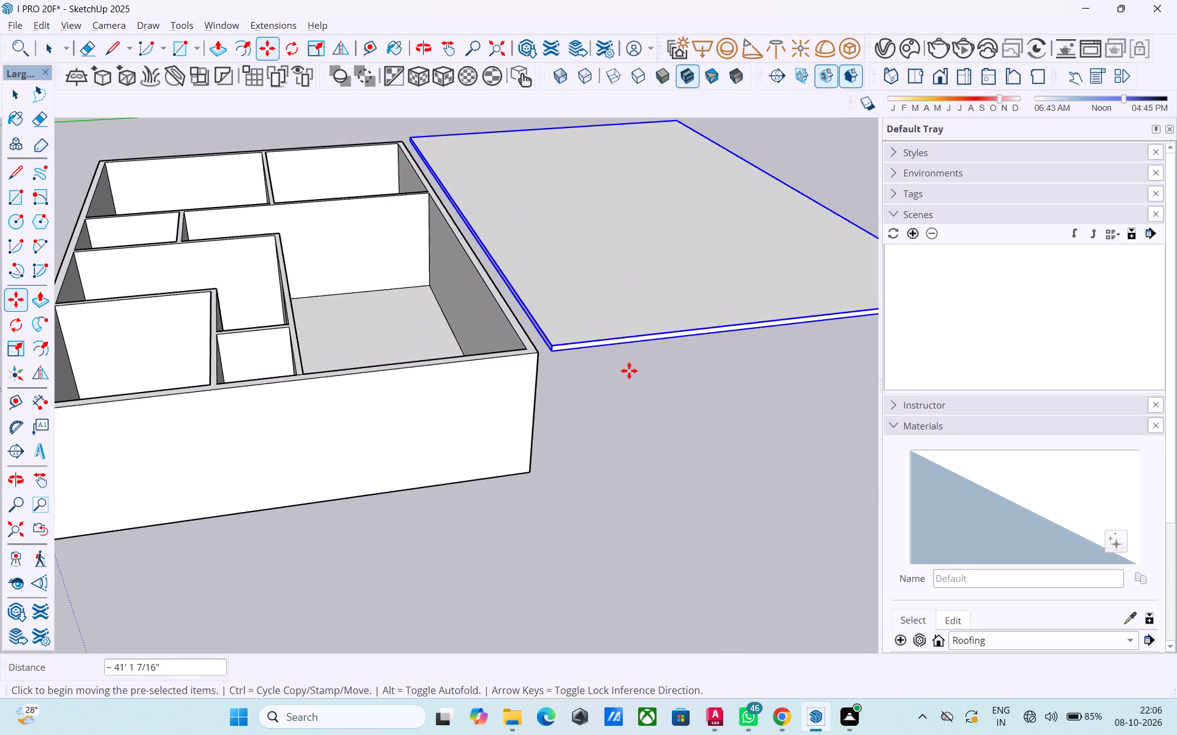
{"action": "left_click", "coordinate": [629, 370]}
{"action": "left_click", "coordinate": [755, 350]}
{"action": "scroll", "coordinate": [755, 350], "scroll_direction": "down", "scroll_amount": 5}
{"action": "key", "text": "space"}
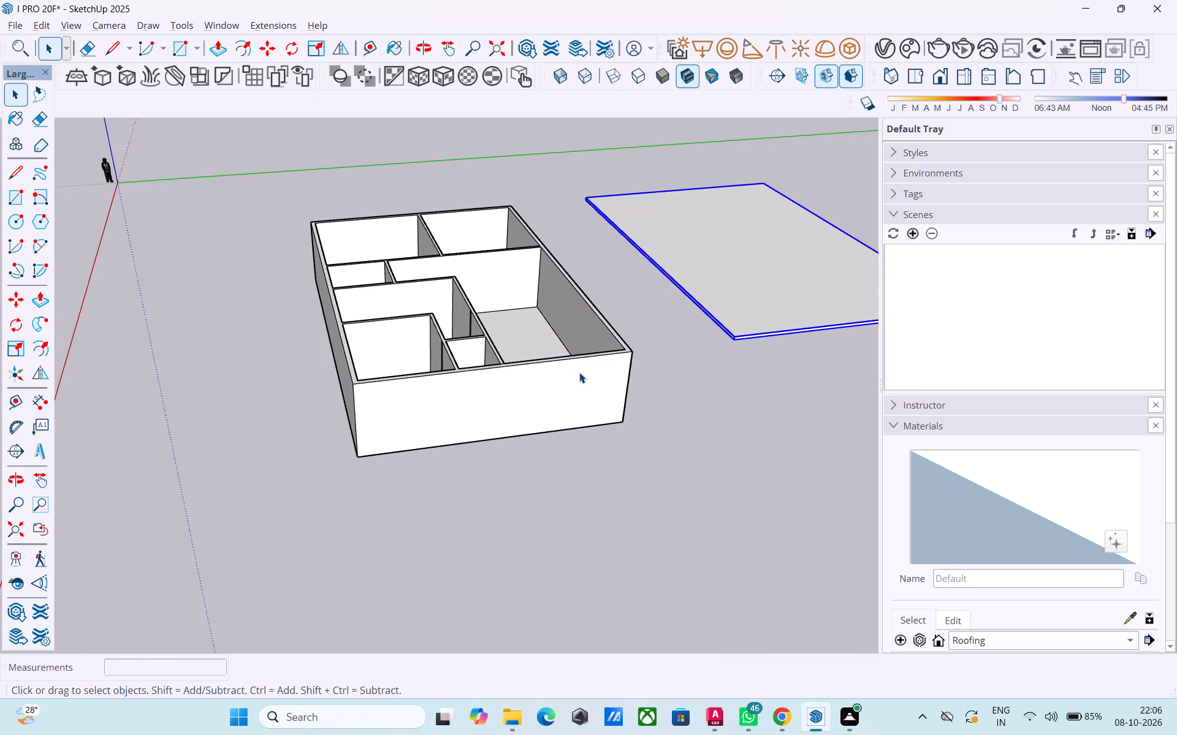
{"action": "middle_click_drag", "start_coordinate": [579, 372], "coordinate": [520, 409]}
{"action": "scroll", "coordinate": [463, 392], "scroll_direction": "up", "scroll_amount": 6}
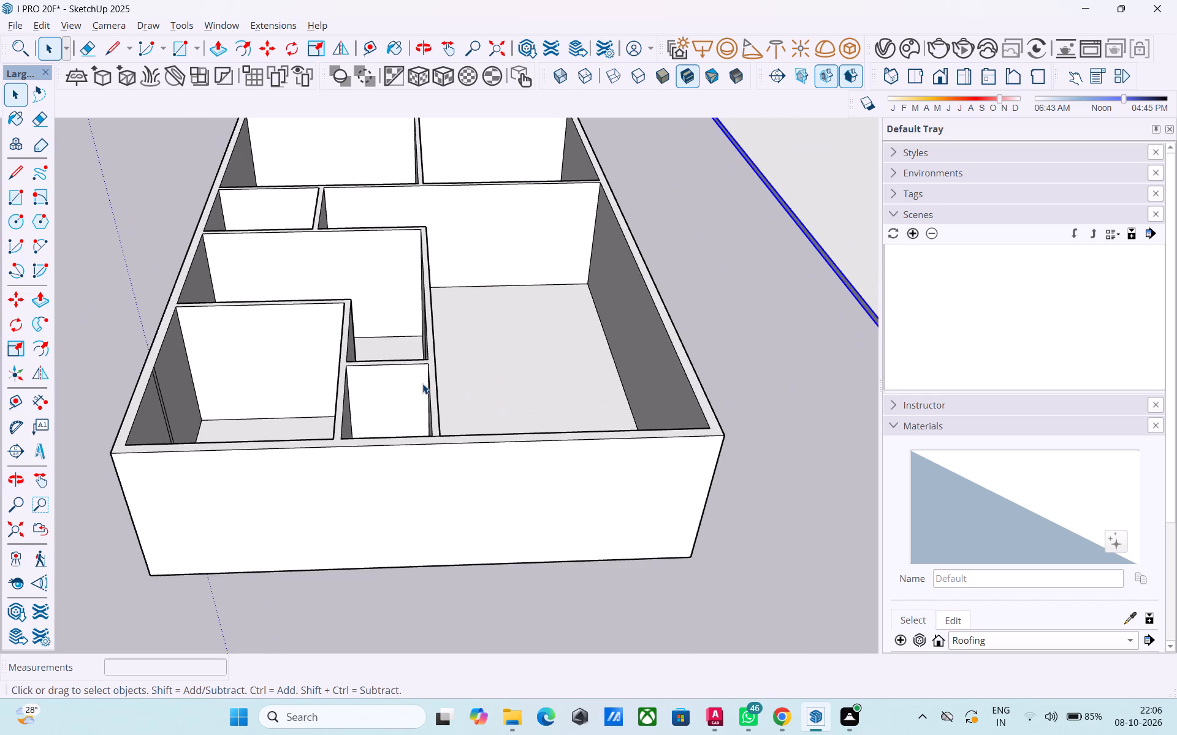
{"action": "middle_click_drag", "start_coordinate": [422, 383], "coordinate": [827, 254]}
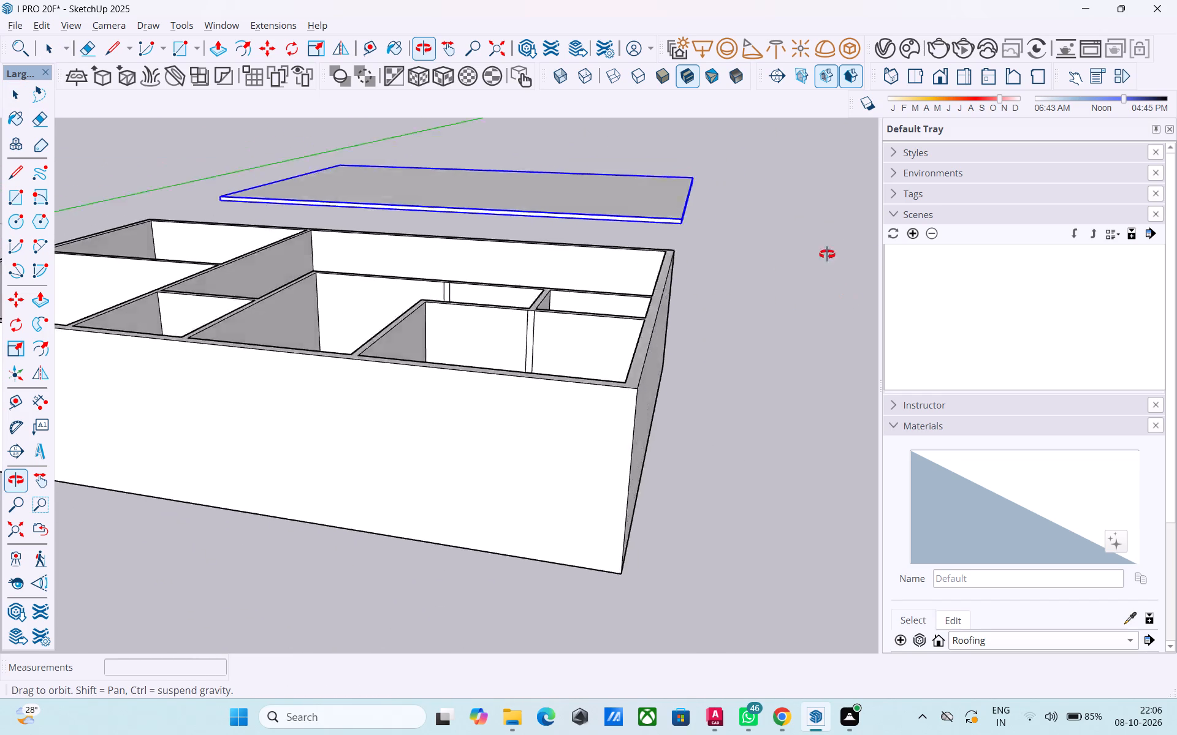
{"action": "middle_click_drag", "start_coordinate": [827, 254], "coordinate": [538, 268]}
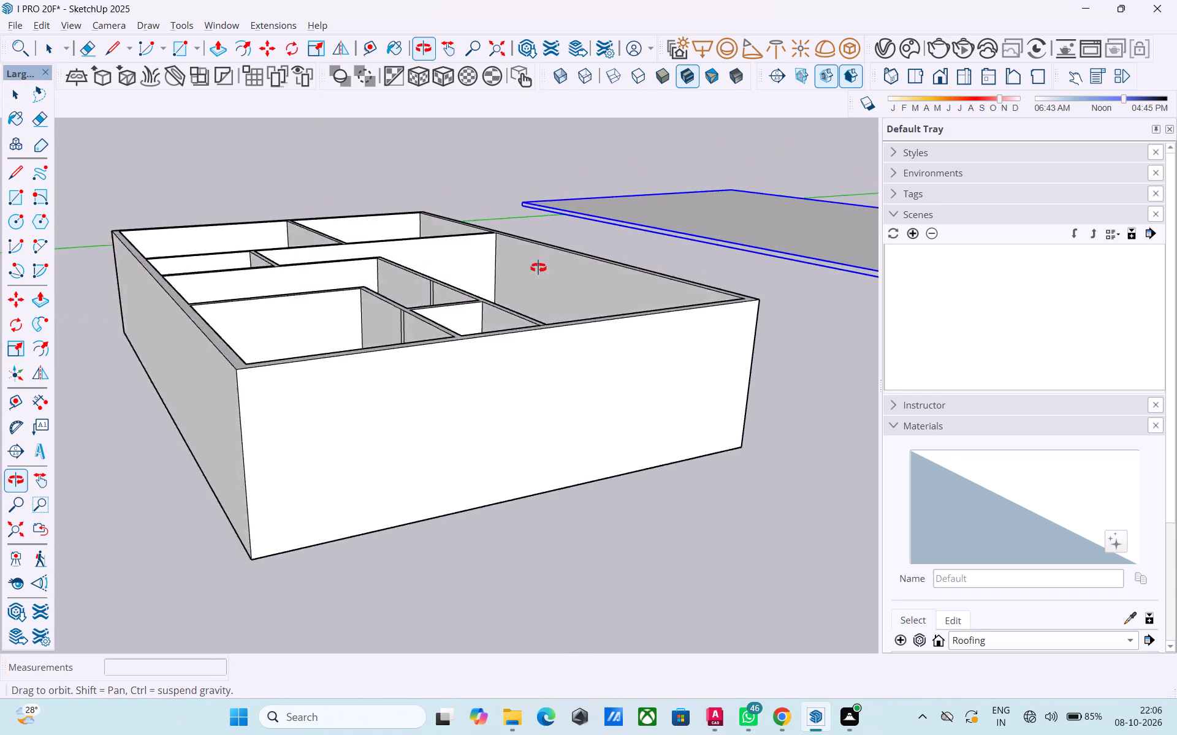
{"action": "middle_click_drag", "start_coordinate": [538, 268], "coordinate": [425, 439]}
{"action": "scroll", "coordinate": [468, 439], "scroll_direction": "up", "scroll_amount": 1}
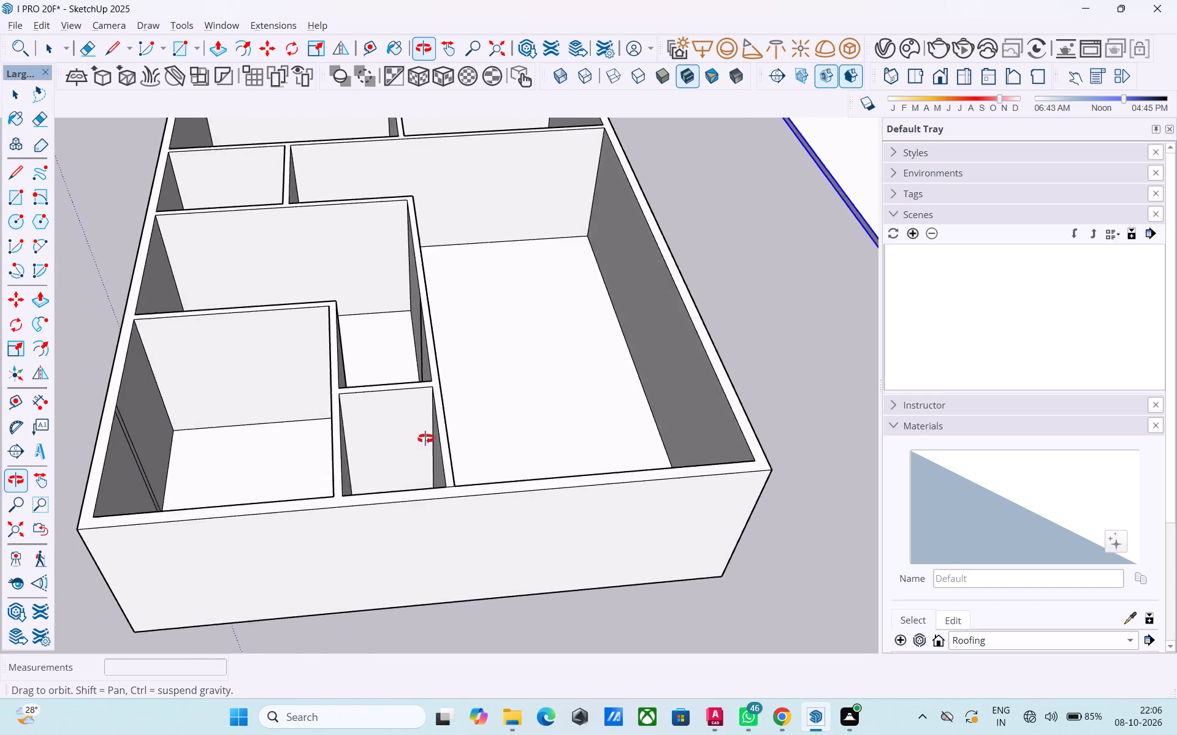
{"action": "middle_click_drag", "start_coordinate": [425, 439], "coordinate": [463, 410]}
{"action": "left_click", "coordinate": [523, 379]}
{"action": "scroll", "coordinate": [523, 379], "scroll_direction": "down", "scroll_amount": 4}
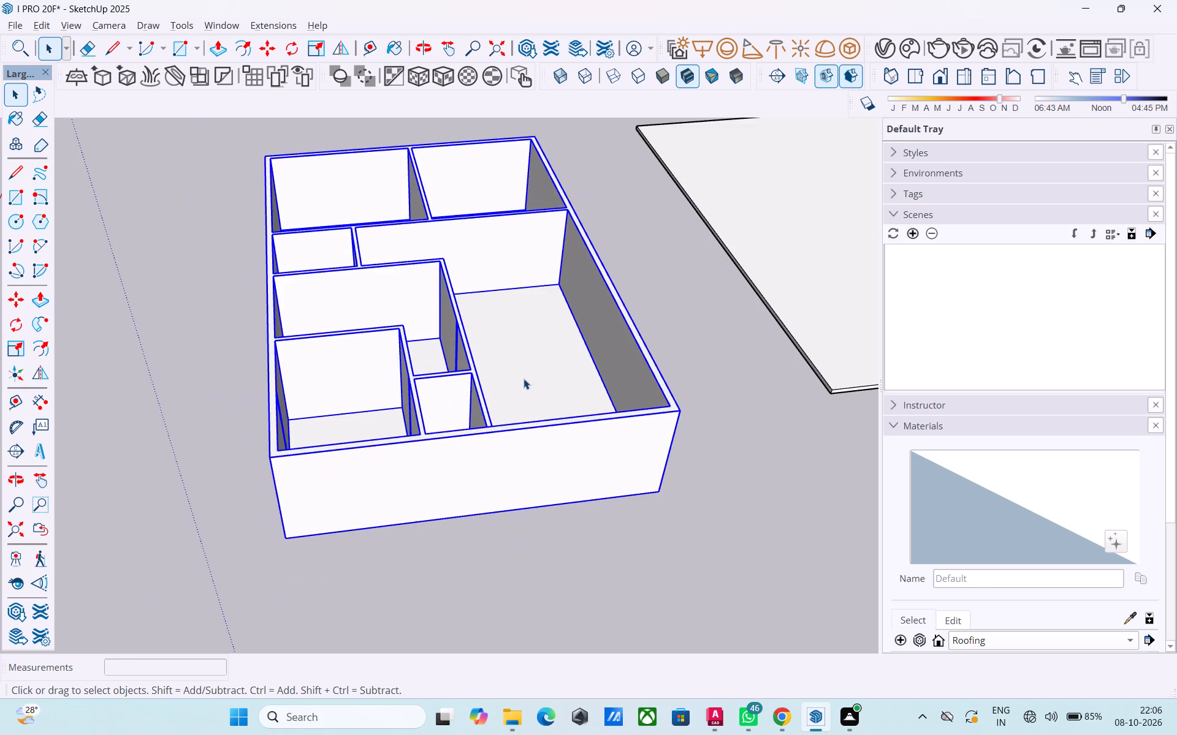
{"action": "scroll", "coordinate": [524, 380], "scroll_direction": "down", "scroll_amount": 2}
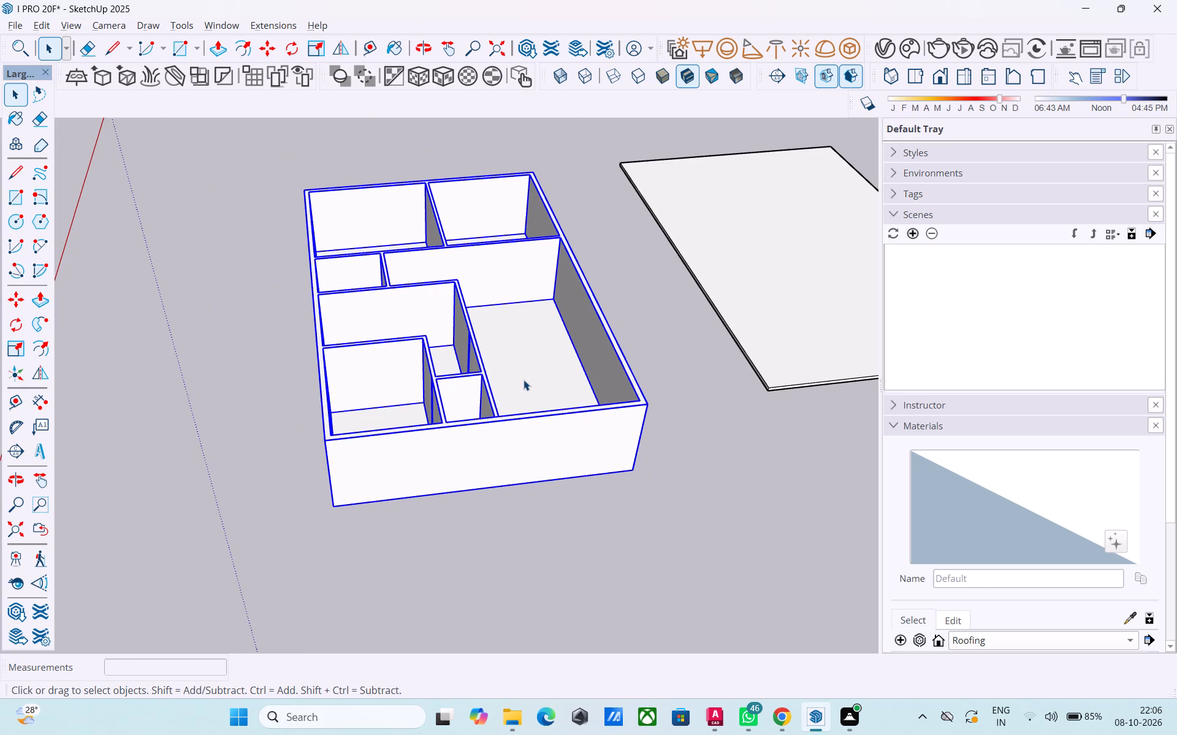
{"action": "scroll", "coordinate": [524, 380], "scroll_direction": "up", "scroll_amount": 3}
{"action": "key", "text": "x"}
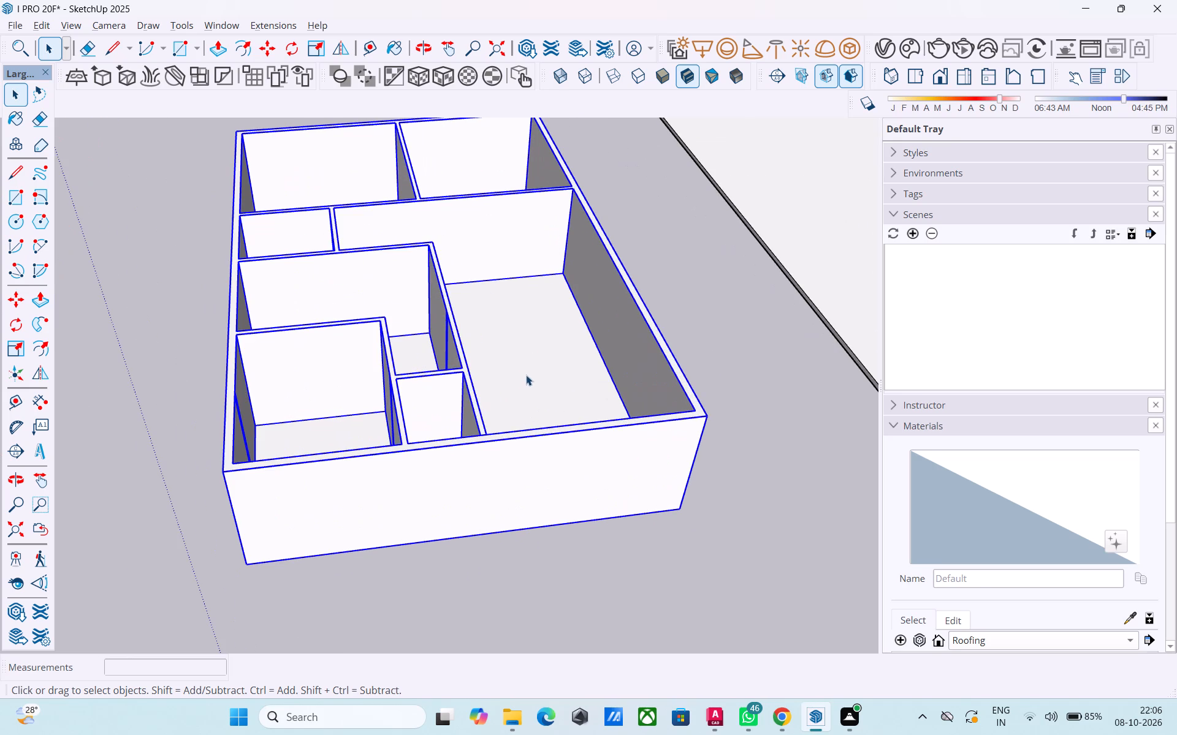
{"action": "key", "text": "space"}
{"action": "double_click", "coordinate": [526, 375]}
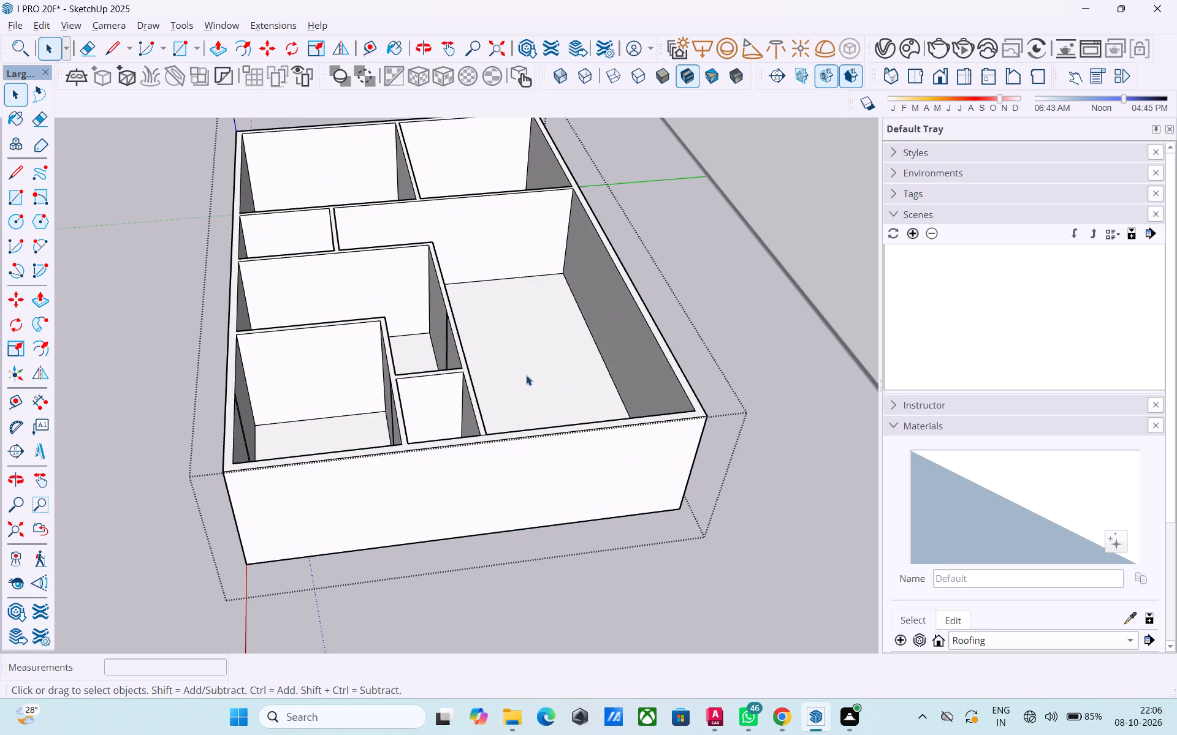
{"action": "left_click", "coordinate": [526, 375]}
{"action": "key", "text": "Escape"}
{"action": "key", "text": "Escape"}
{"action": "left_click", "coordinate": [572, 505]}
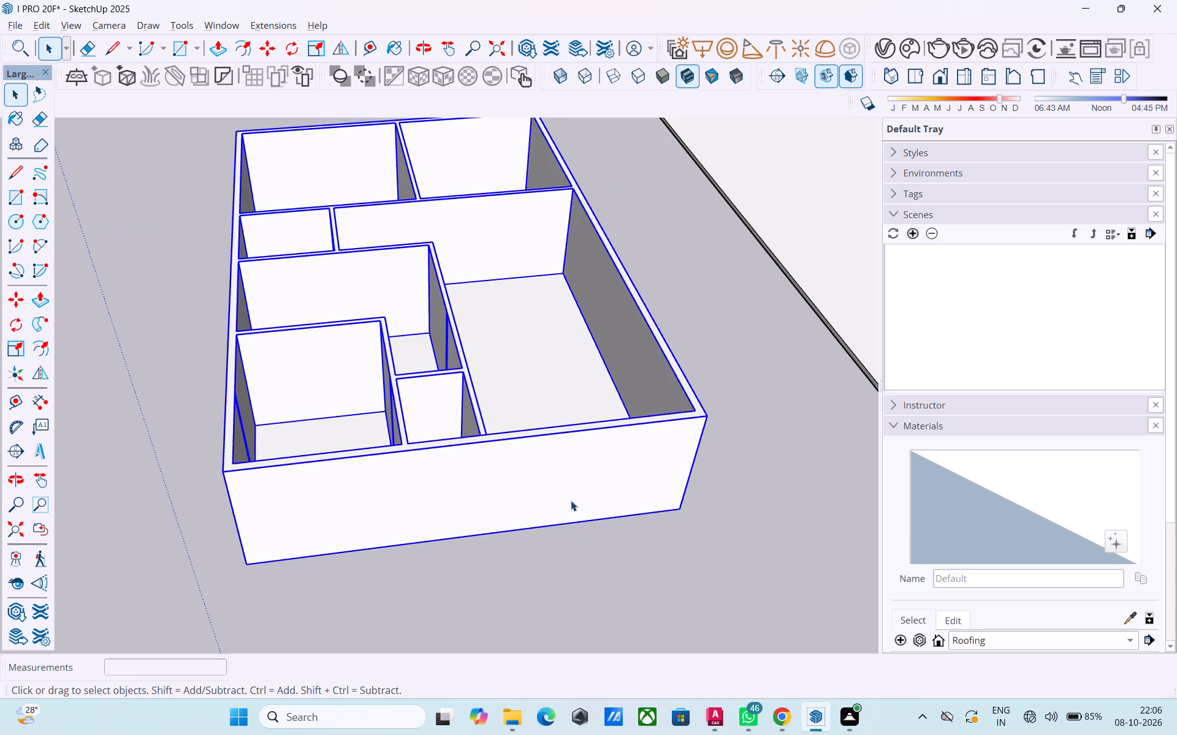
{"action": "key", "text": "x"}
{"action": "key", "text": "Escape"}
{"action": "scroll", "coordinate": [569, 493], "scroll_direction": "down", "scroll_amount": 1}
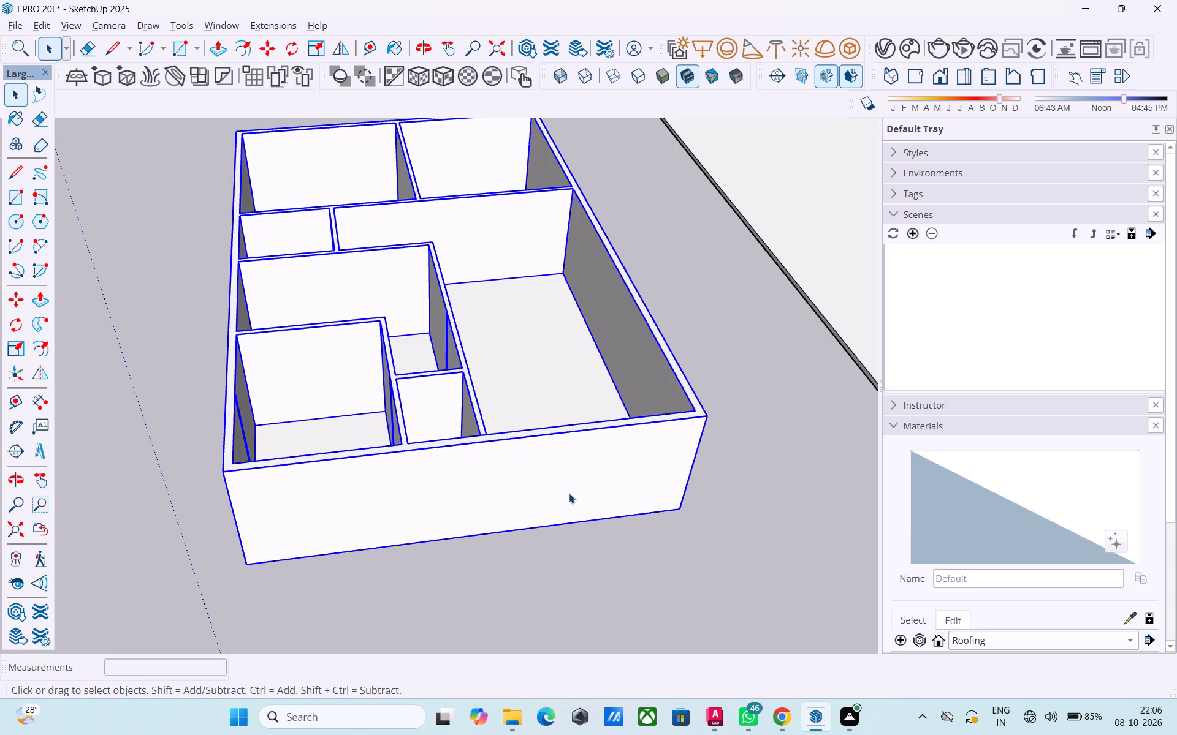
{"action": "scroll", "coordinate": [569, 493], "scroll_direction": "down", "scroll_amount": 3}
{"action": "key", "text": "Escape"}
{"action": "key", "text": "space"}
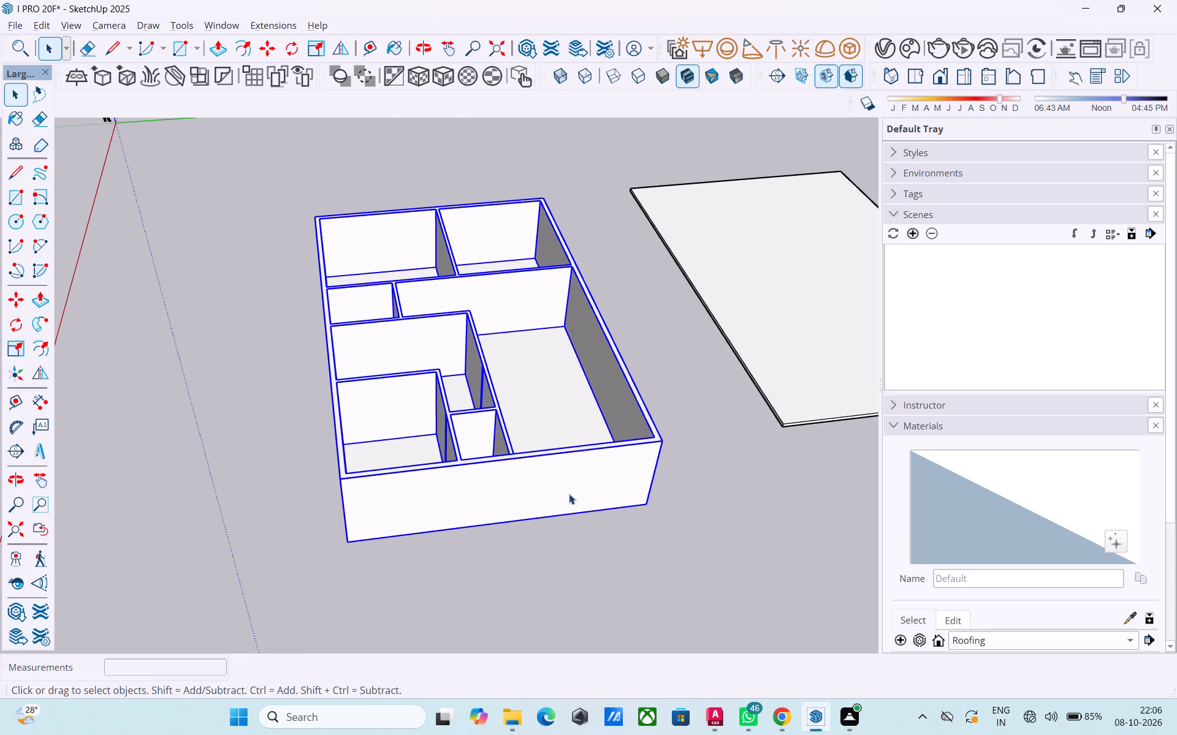
Explode the building group of walls and floors into loose geometry.
{"action": "left_click", "coordinate": [585, 521]}
{"action": "left_click", "coordinate": [462, 424]}
{"action": "right_click", "coordinate": [470, 426]}
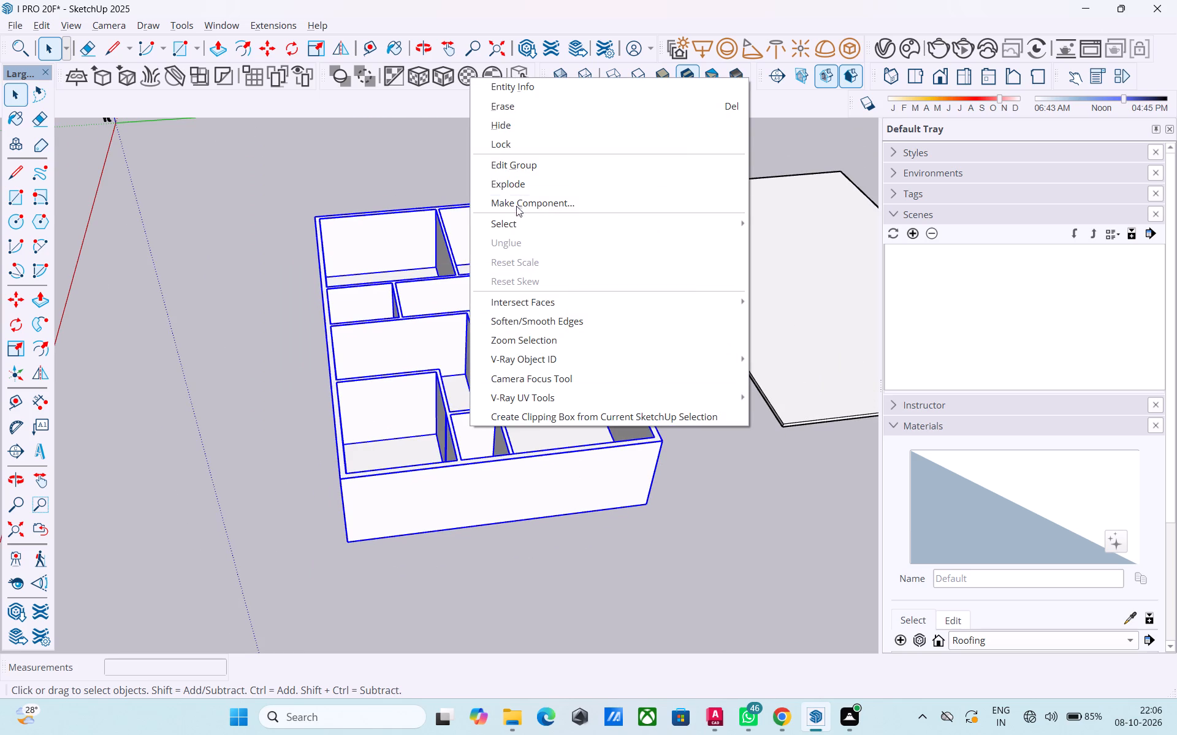
{"action": "left_click", "coordinate": [524, 178]}
{"action": "left_click", "coordinate": [260, 428]}
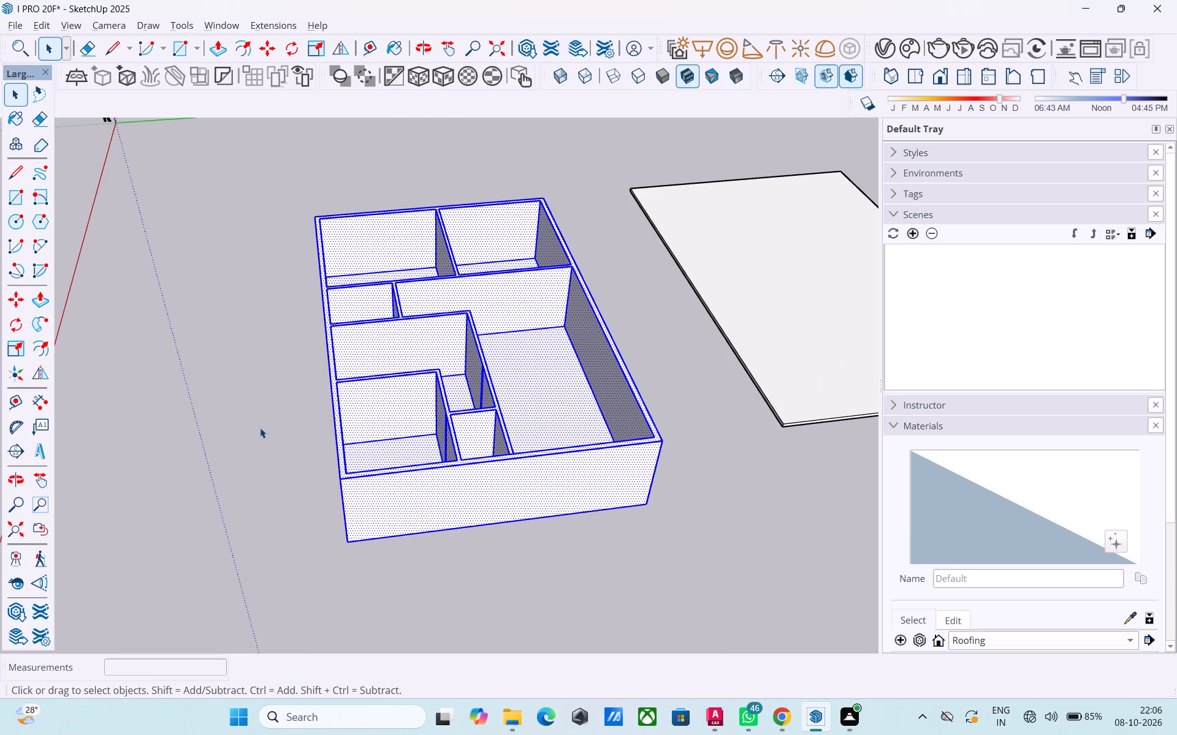
Select the exploded building with all its connected wall and floor faces and edges.
{"action": "middle_click_drag", "start_coordinate": [386, 423], "coordinate": [452, 366]}
{"action": "left_click", "coordinate": [470, 445]}
{"action": "middle_click_drag", "start_coordinate": [467, 443], "coordinate": [552, 449]}
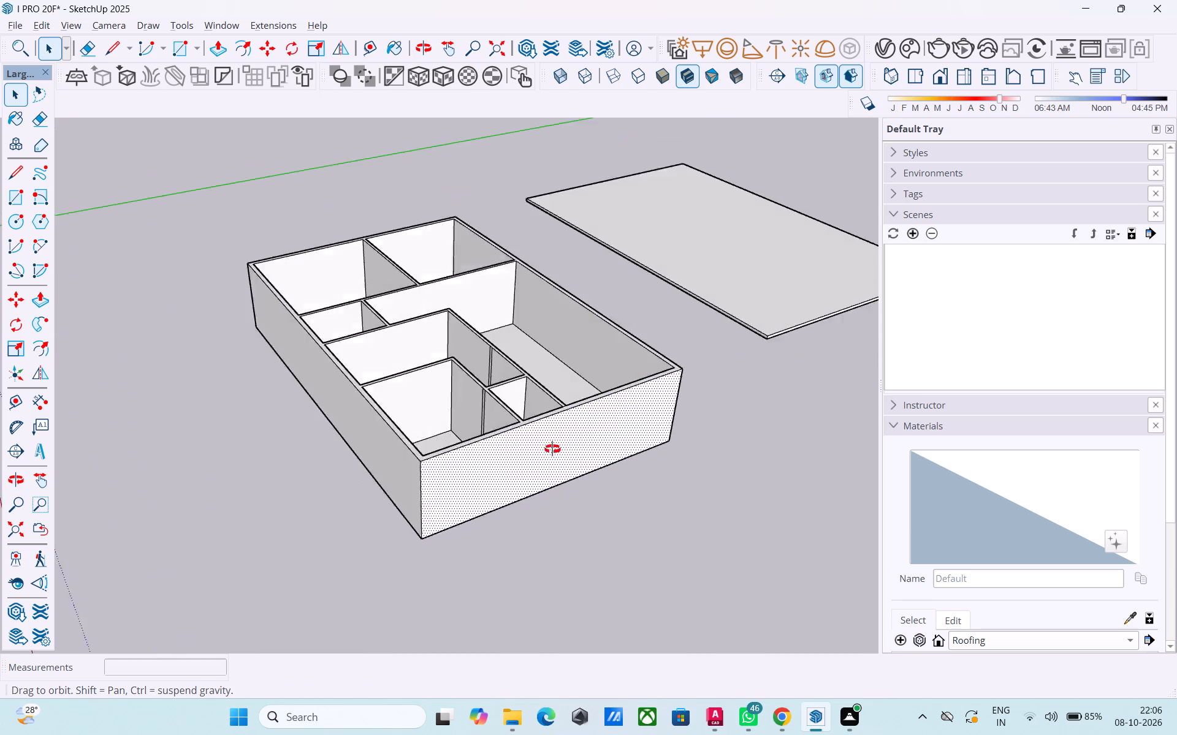
{"action": "middle_click_drag", "start_coordinate": [552, 449], "coordinate": [472, 459]}
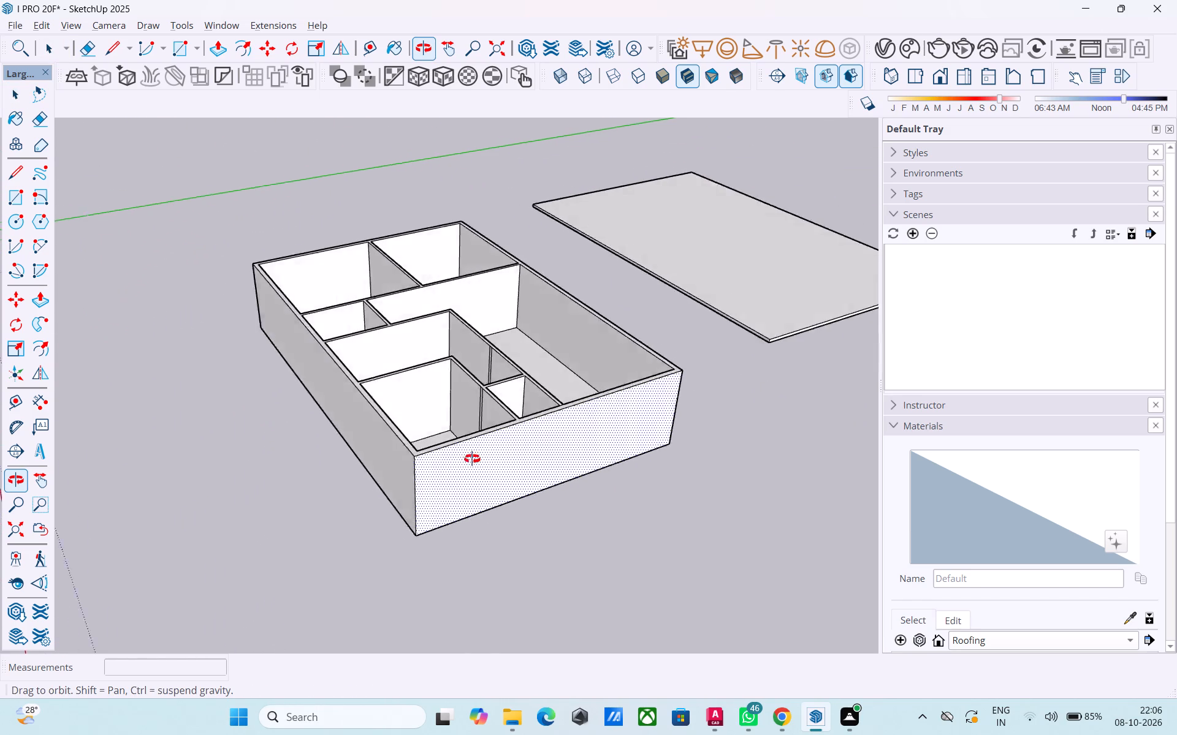
{"action": "middle_click_drag", "start_coordinate": [472, 459], "coordinate": [372, 582]}
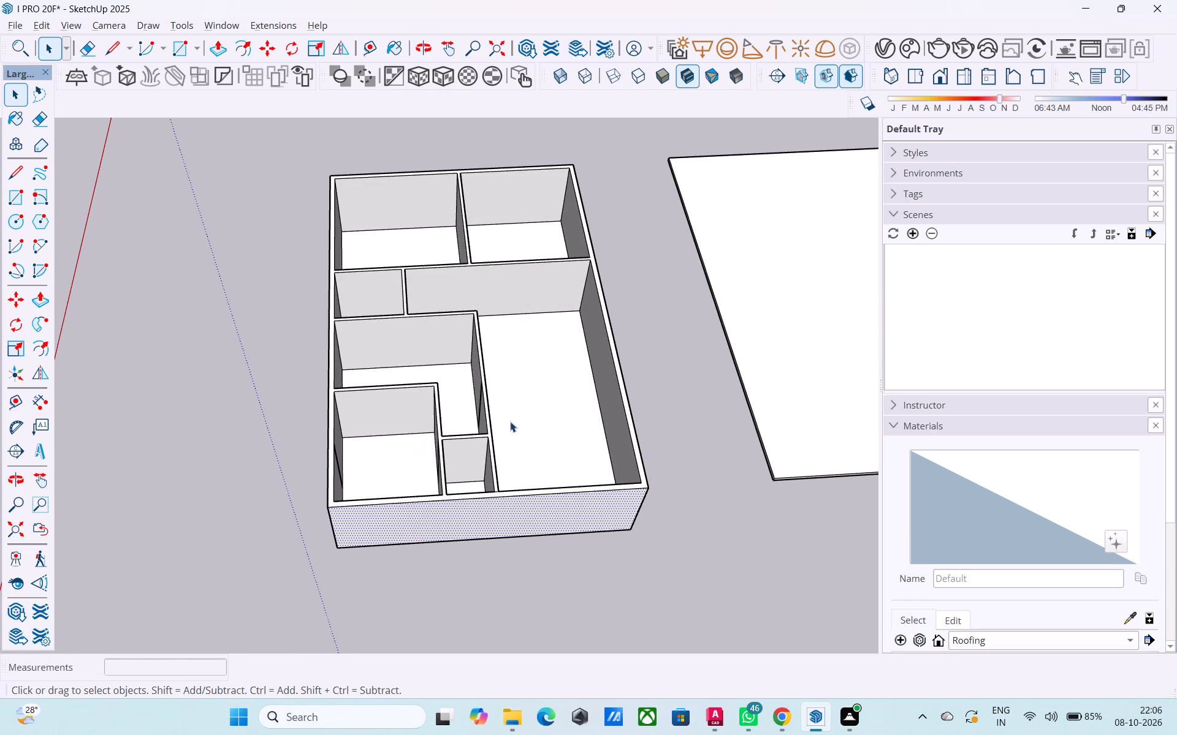
{"action": "left_click", "coordinate": [524, 410]}
{"action": "middle_click_drag", "start_coordinate": [524, 410], "coordinate": [540, 489]}
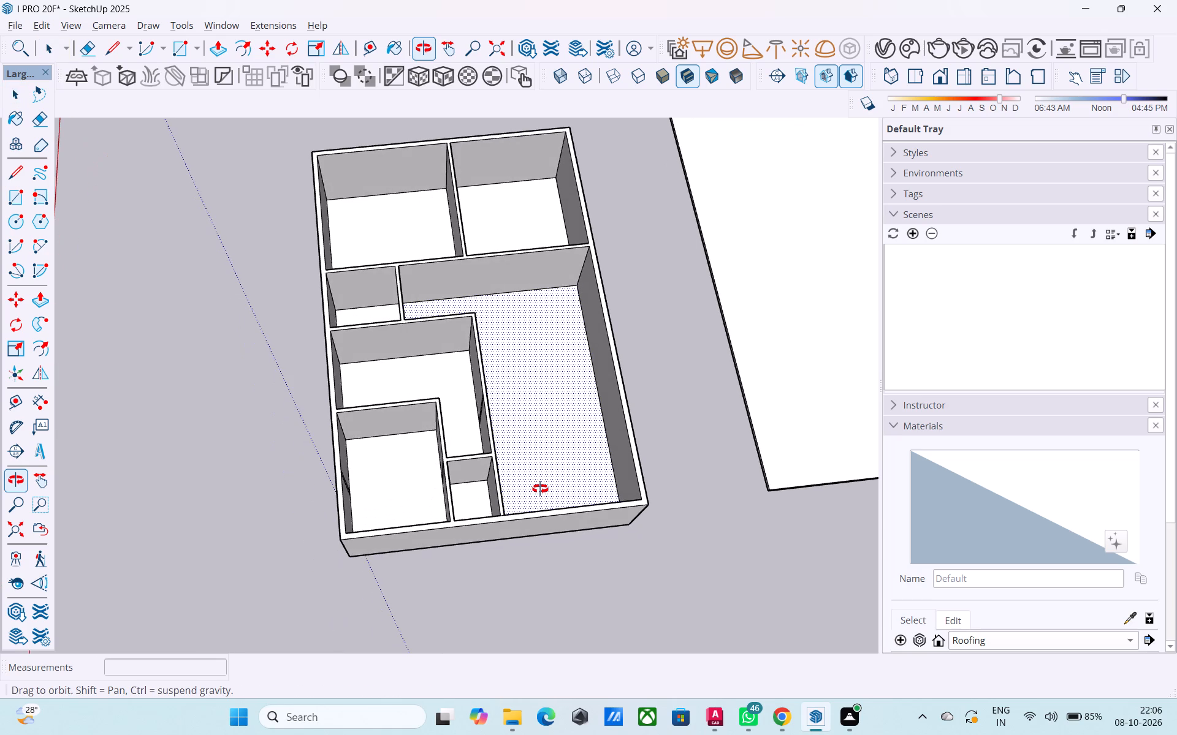
{"action": "middle_click_drag", "start_coordinate": [540, 489], "coordinate": [683, 442]}
{"action": "triple_click", "coordinate": [439, 273]}
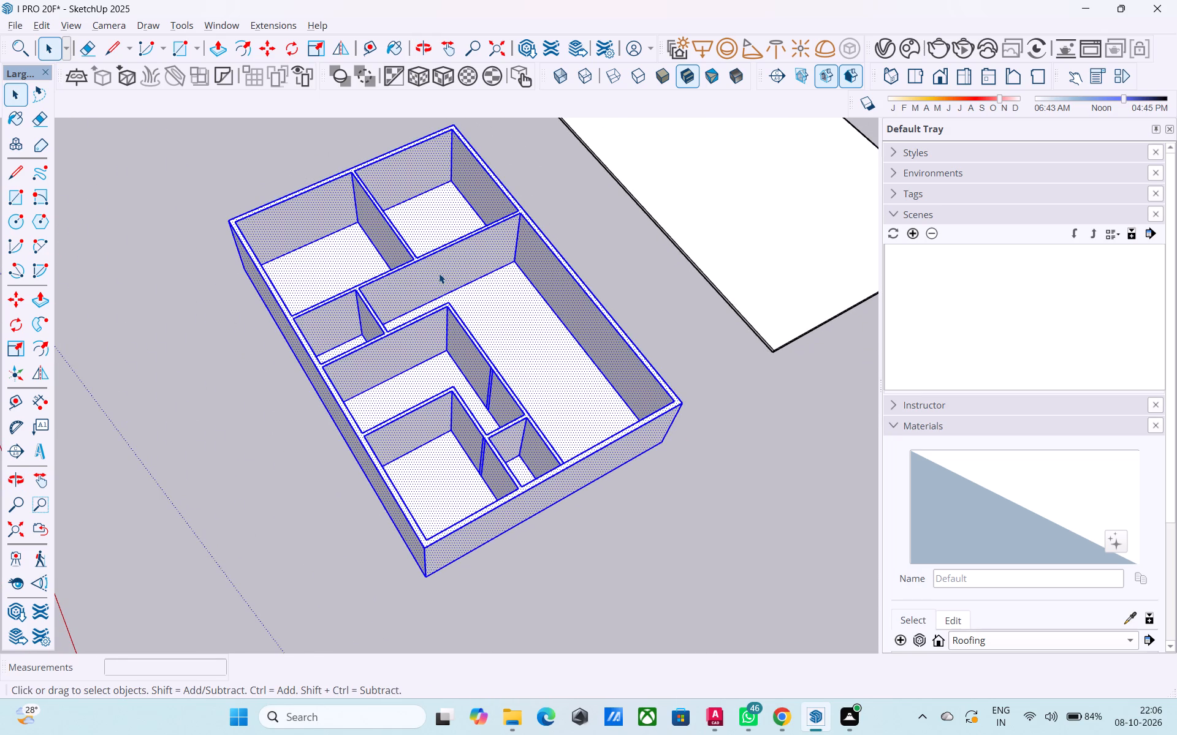
Remove the floor faces of six rooms from the selection and make the remaining wall geometry a group.
{"action": "middle_click_drag", "start_coordinate": [433, 294], "coordinate": [432, 316]}
{"action": "left_click", "coordinate": [498, 327], "text": "shift"}
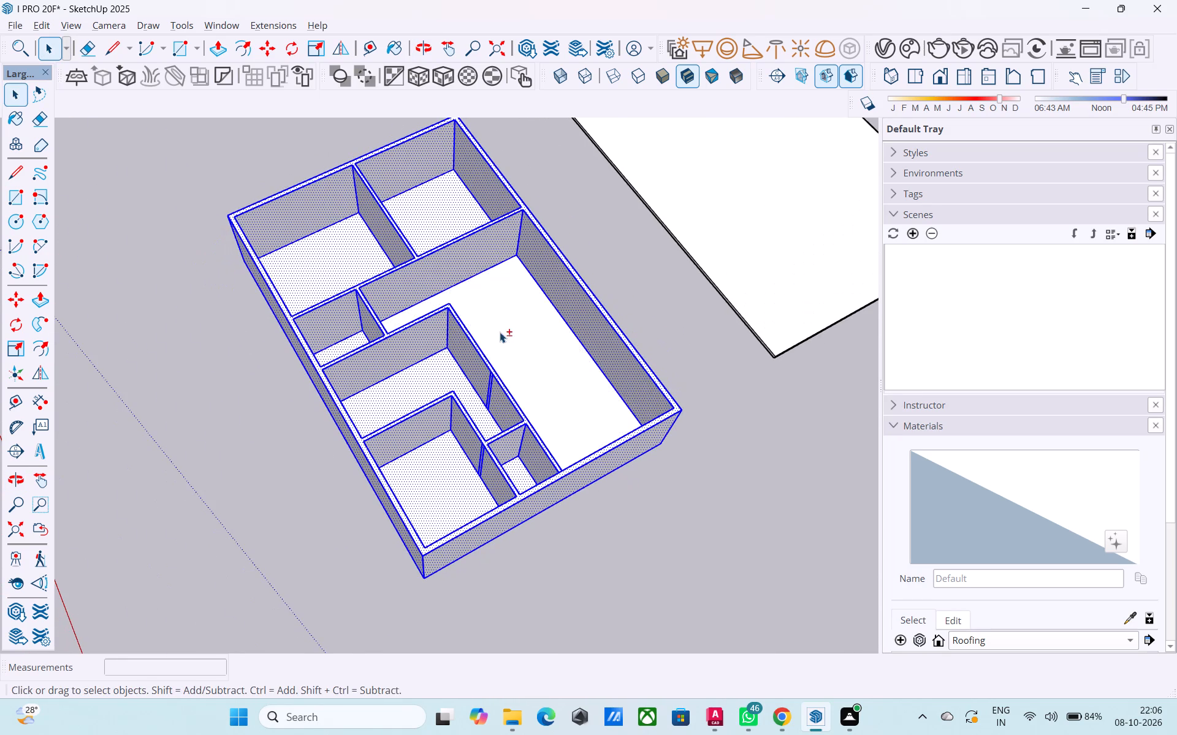
{"action": "scroll", "coordinate": [425, 337], "scroll_direction": "up", "scroll_amount": 1, "text": "shift"}
{"action": "middle_click_drag", "start_coordinate": [425, 337], "coordinate": [653, 306], "text": "shift"}
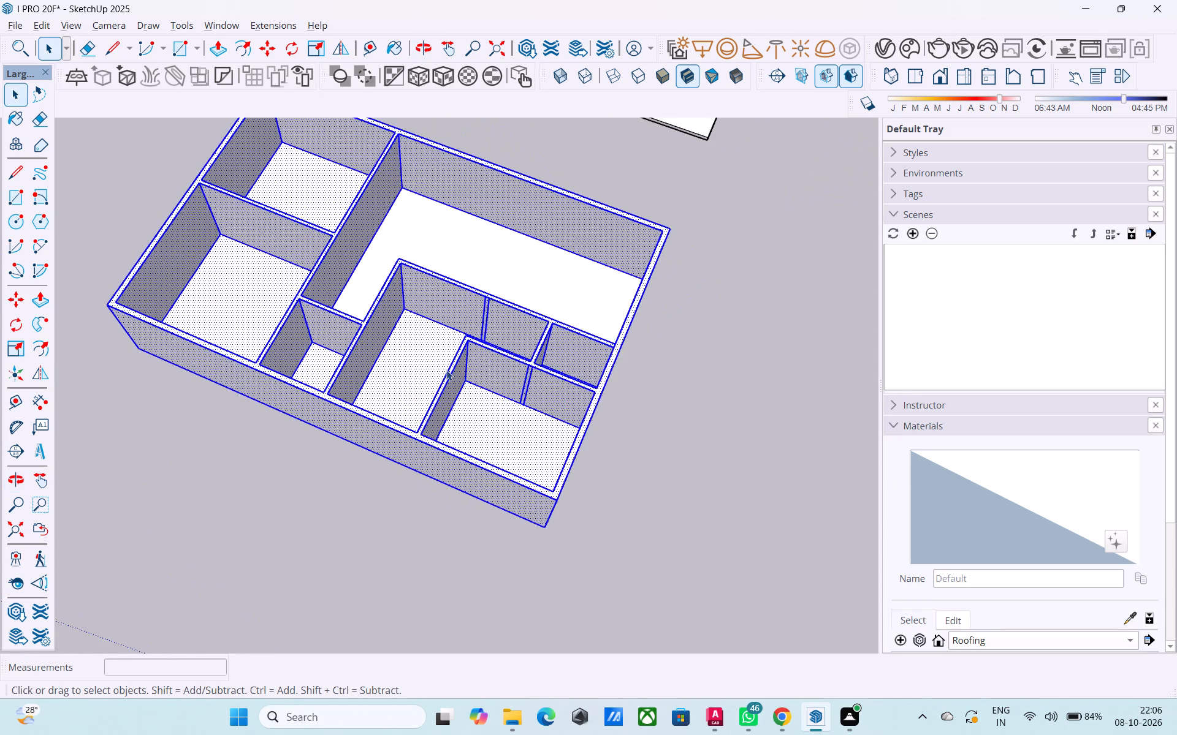
{"action": "left_click", "coordinate": [427, 368], "text": "shift"}
{"action": "left_click", "coordinate": [489, 431], "text": "shift"}
{"action": "middle_click_drag", "start_coordinate": [303, 338], "coordinate": [346, 351], "text": "shift"}
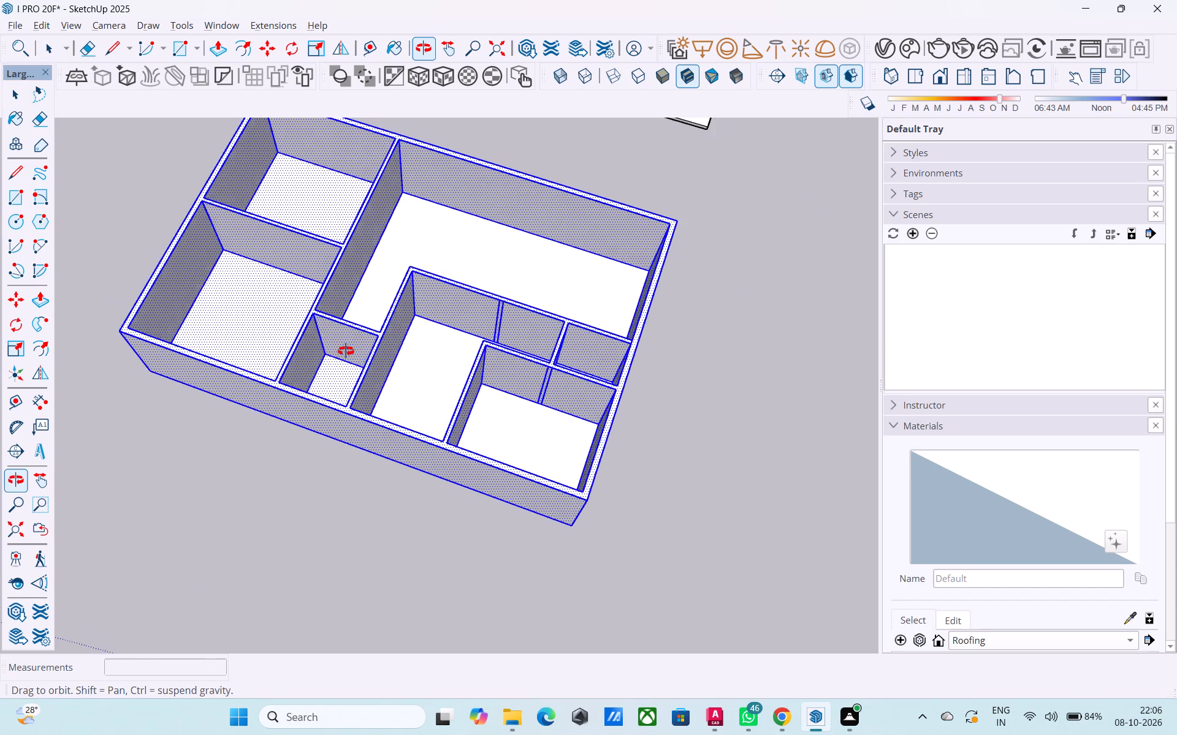
{"action": "middle_click_drag", "start_coordinate": [346, 351], "coordinate": [500, 358], "text": "shift"}
{"action": "scroll", "coordinate": [357, 411], "scroll_direction": "up", "scroll_amount": 4}
{"action": "left_click", "coordinate": [341, 424], "text": "shift"}
{"action": "left_click", "coordinate": [204, 412], "text": "shift"}
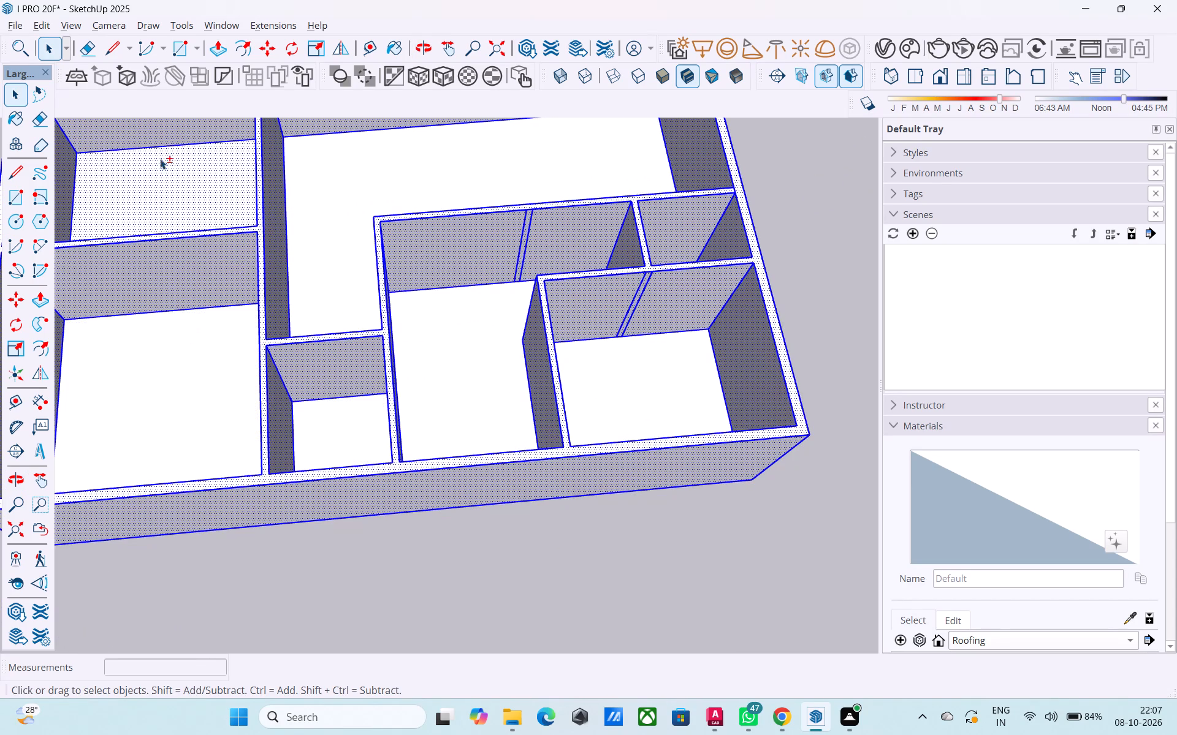
{"action": "left_click", "coordinate": [155, 184], "text": "shift"}
{"action": "scroll", "coordinate": [250, 273], "scroll_direction": "down", "scroll_amount": 3}
{"action": "scroll", "coordinate": [402, 323], "scroll_direction": "down", "scroll_amount": 3}
{"action": "middle_click_drag", "start_coordinate": [451, 342], "coordinate": [192, 394]}
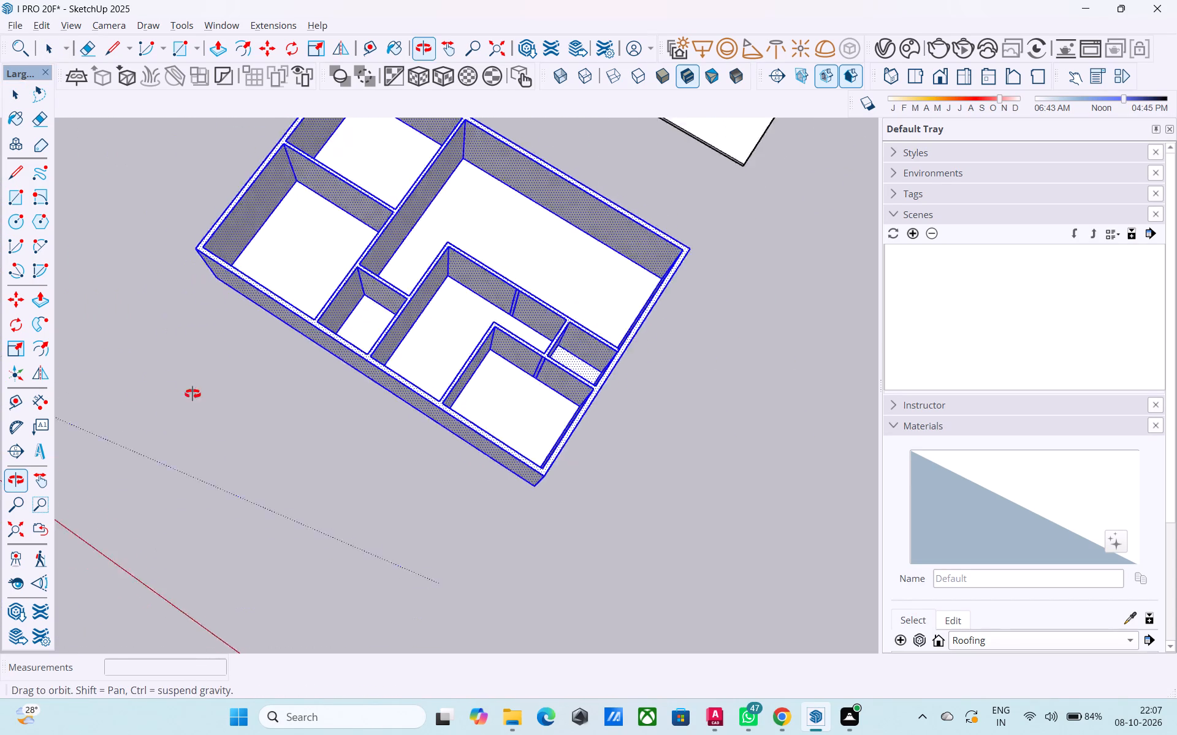
{"action": "middle_click_drag", "start_coordinate": [192, 394], "coordinate": [121, 394]}
{"action": "middle_click_drag", "start_coordinate": [587, 389], "coordinate": [304, 341]}
{"action": "middle_click_drag", "start_coordinate": [571, 345], "coordinate": [395, 353], "text": "shift"}
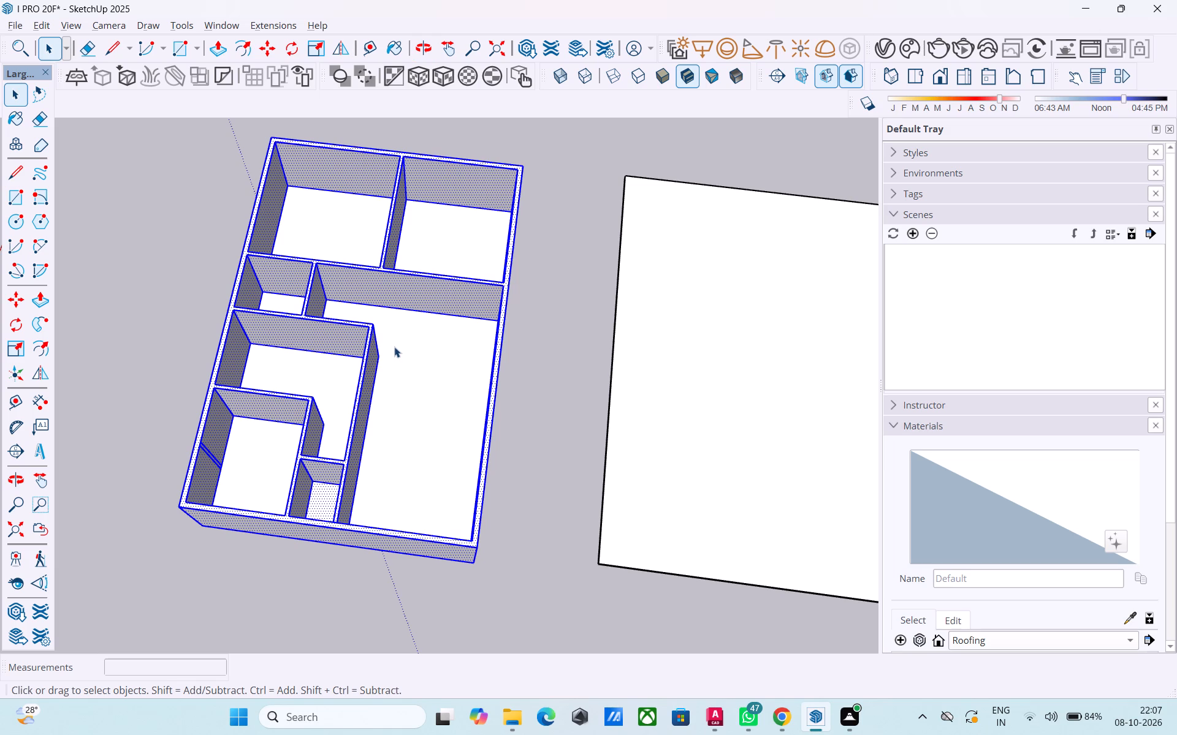
{"action": "middle_click_drag", "start_coordinate": [366, 335], "coordinate": [478, 269]}
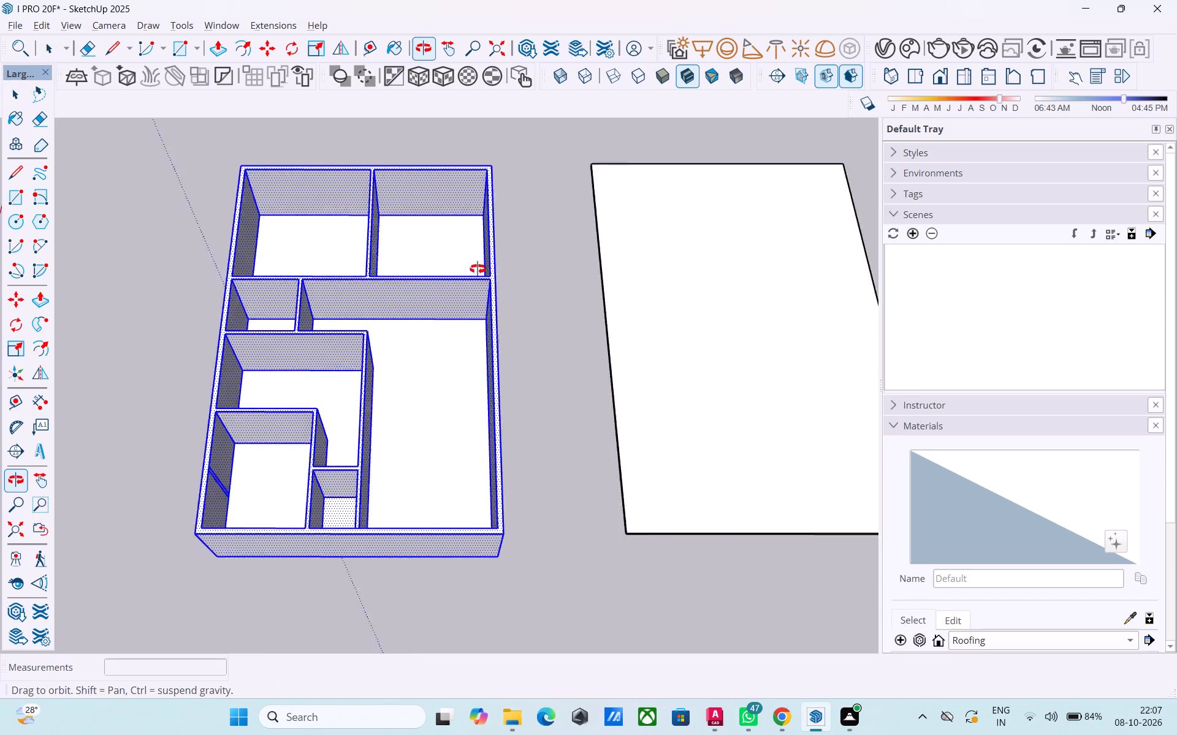
{"action": "middle_click_drag", "start_coordinate": [478, 269], "coordinate": [453, 172]}
{"action": "middle_click_drag", "start_coordinate": [448, 266], "coordinate": [446, 206]}
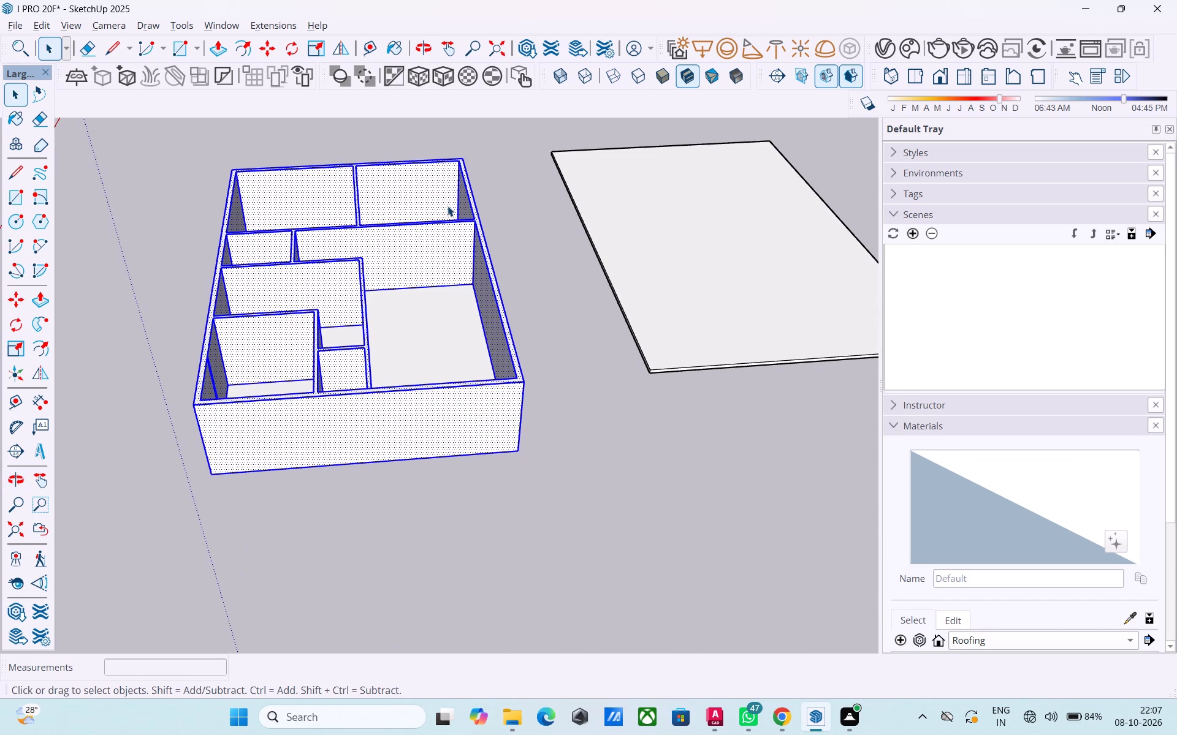
{"action": "right_click", "coordinate": [445, 206]}
{"action": "left_click", "coordinate": [487, 350]}
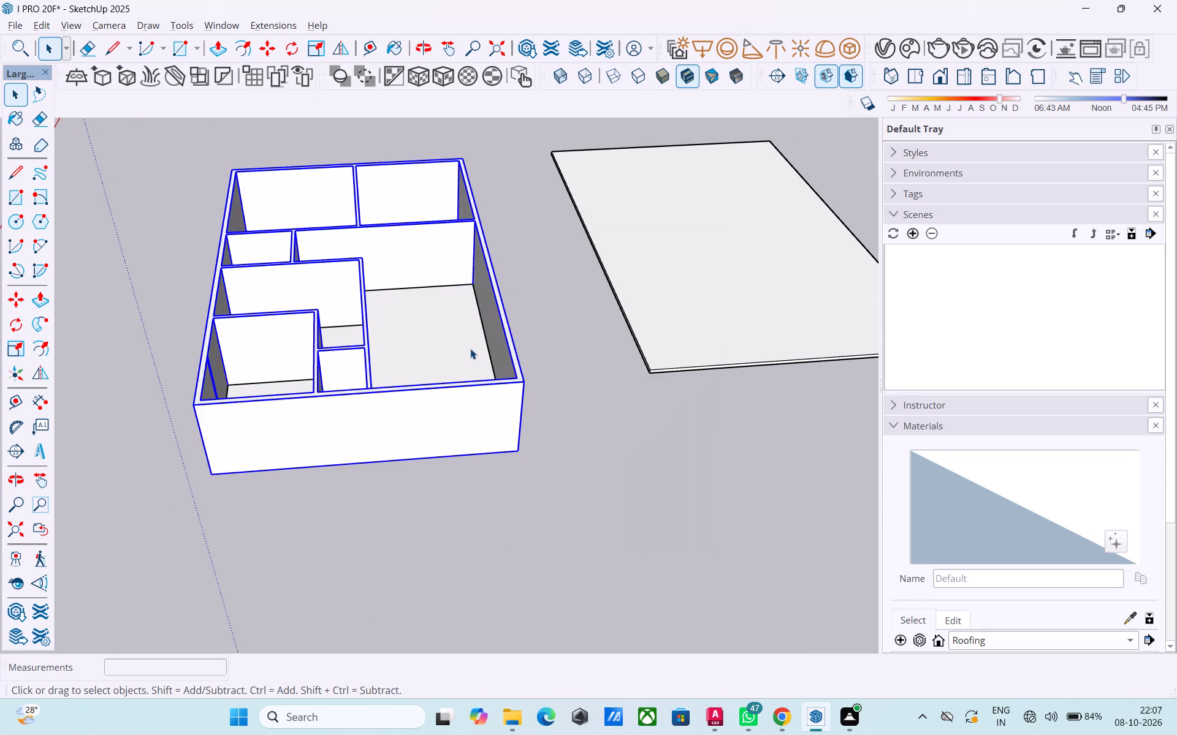
Copy the walls group along the green-axis side and place the copy clear of the building, beyond the roof slab.
{"action": "scroll", "coordinate": [470, 349], "scroll_direction": "down", "scroll_amount": 5}
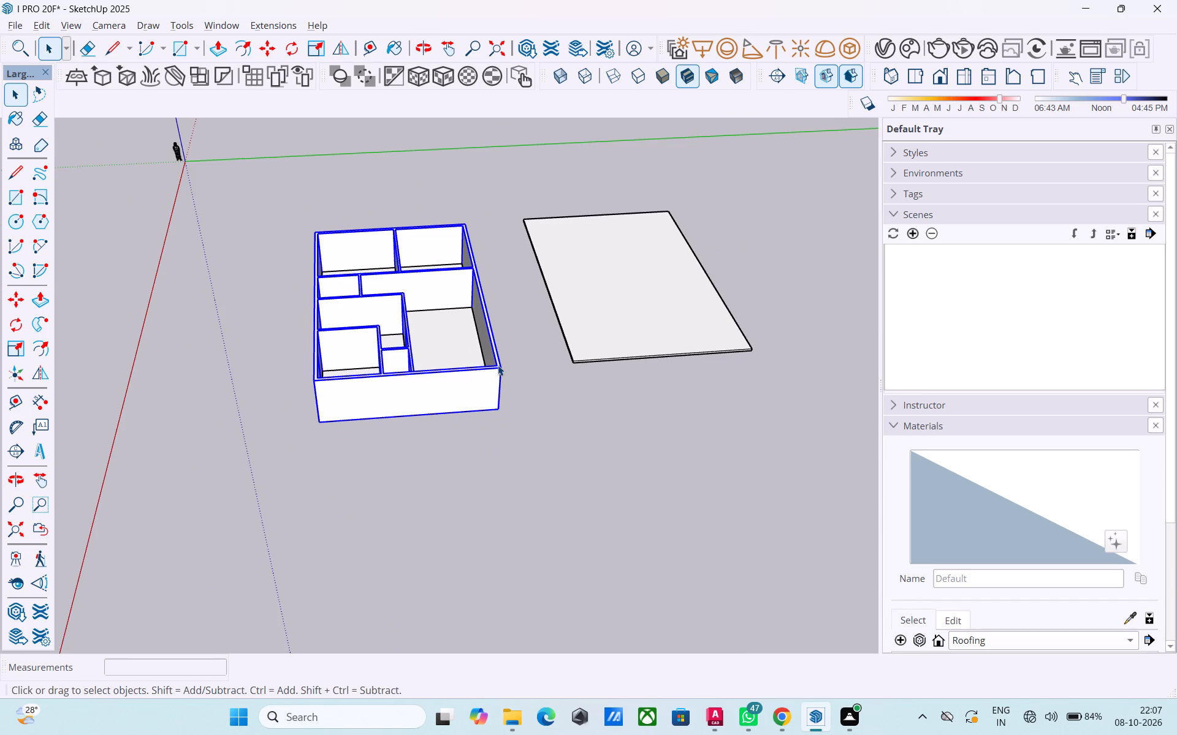
{"action": "key", "text": "m"}
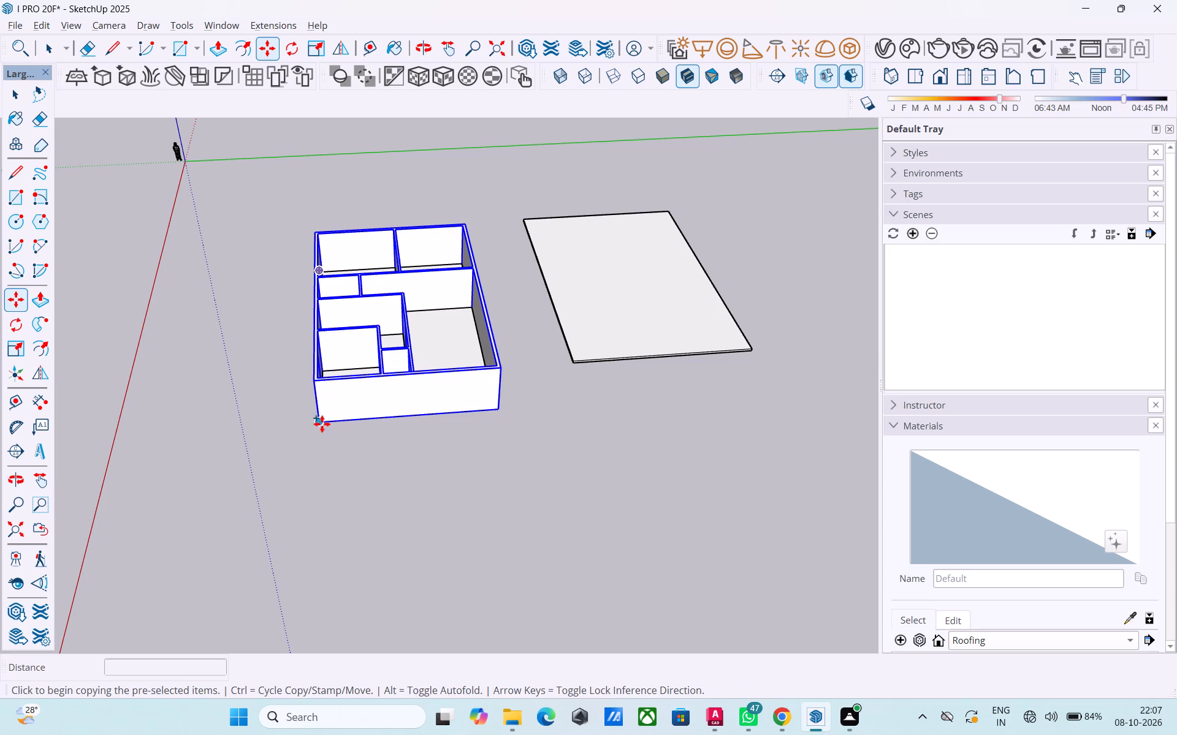
{"action": "left_click", "coordinate": [322, 424]}
{"action": "scroll", "coordinate": [635, 320], "scroll_direction": "down", "scroll_amount": 6}
{"action": "middle_click_drag", "start_coordinate": [606, 341], "coordinate": [378, 374], "text": "shift"}
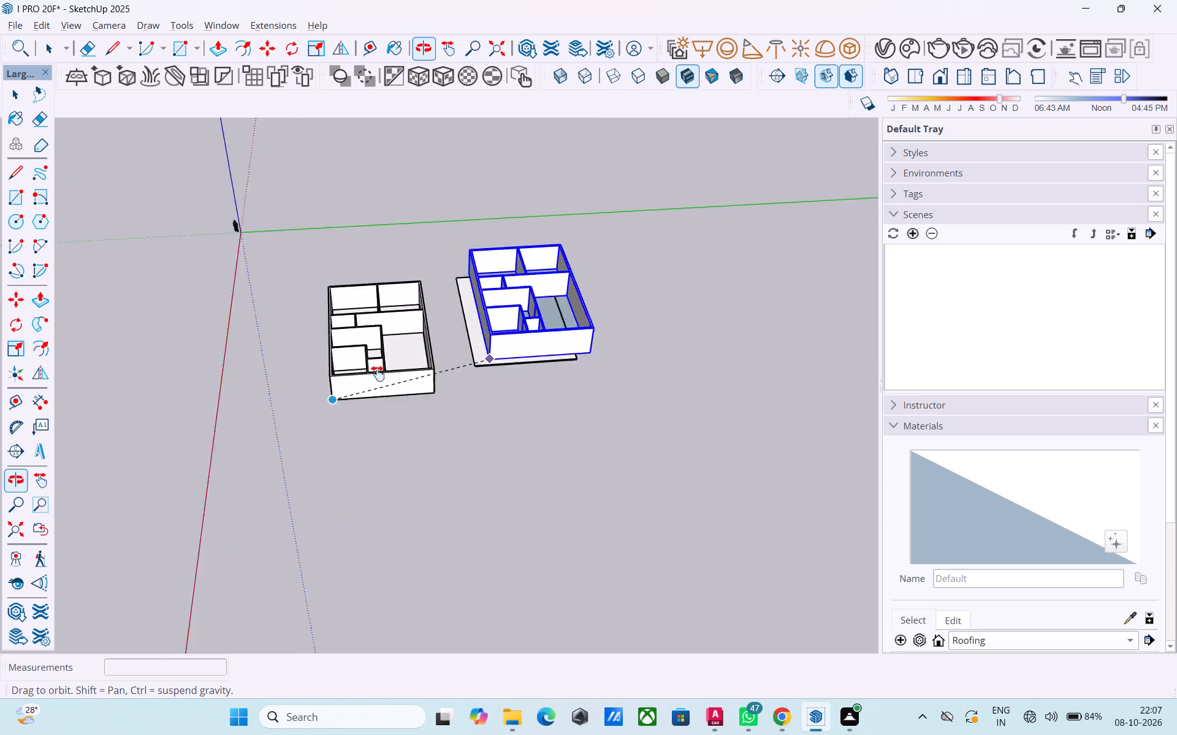
{"action": "middle_click_drag", "start_coordinate": [378, 374], "coordinate": [324, 388], "text": "shift"}
{"action": "left_click", "coordinate": [455, 383]}
{"action": "middle_click_drag", "start_coordinate": [530, 270], "coordinate": [528, 528]}
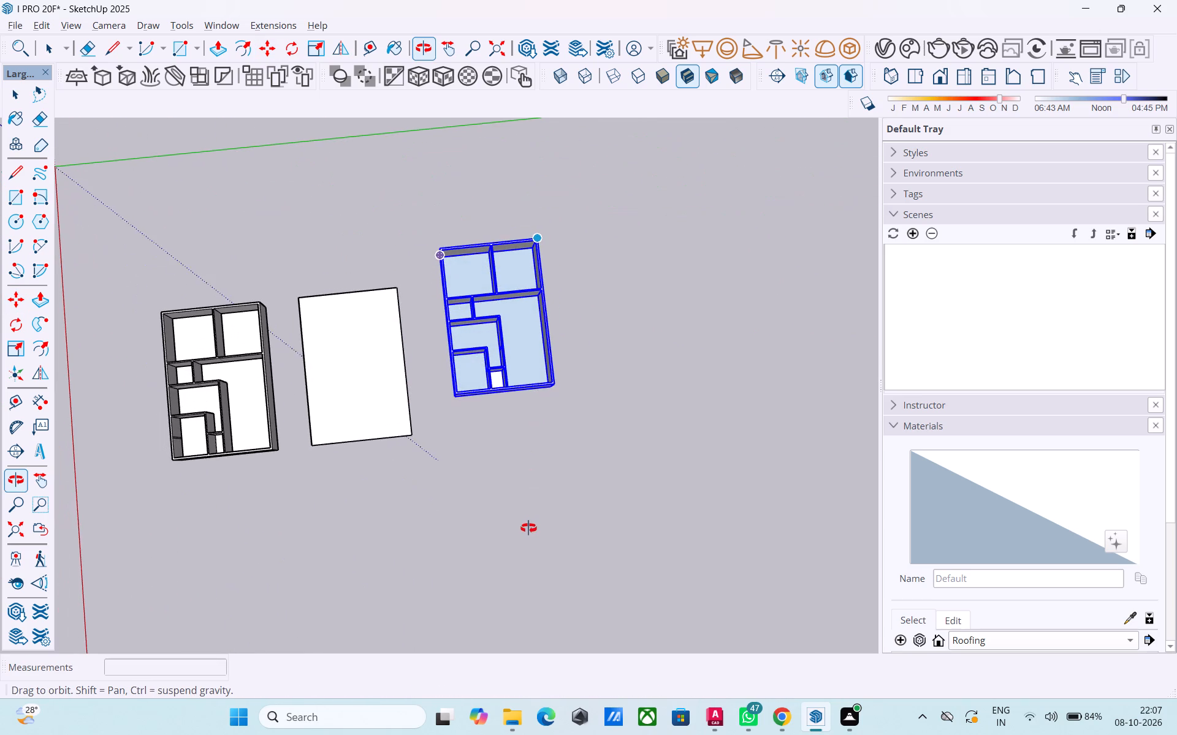
{"action": "middle_click_drag", "start_coordinate": [528, 528], "coordinate": [527, 510]}
{"action": "scroll", "coordinate": [512, 407], "scroll_direction": "up", "scroll_amount": 6}
{"action": "key", "text": "space"}
Examine the original building, the roof slab and the copied walls side by side from above and at lower angles.
{"action": "scroll", "coordinate": [512, 313], "scroll_direction": "down", "scroll_amount": 4}
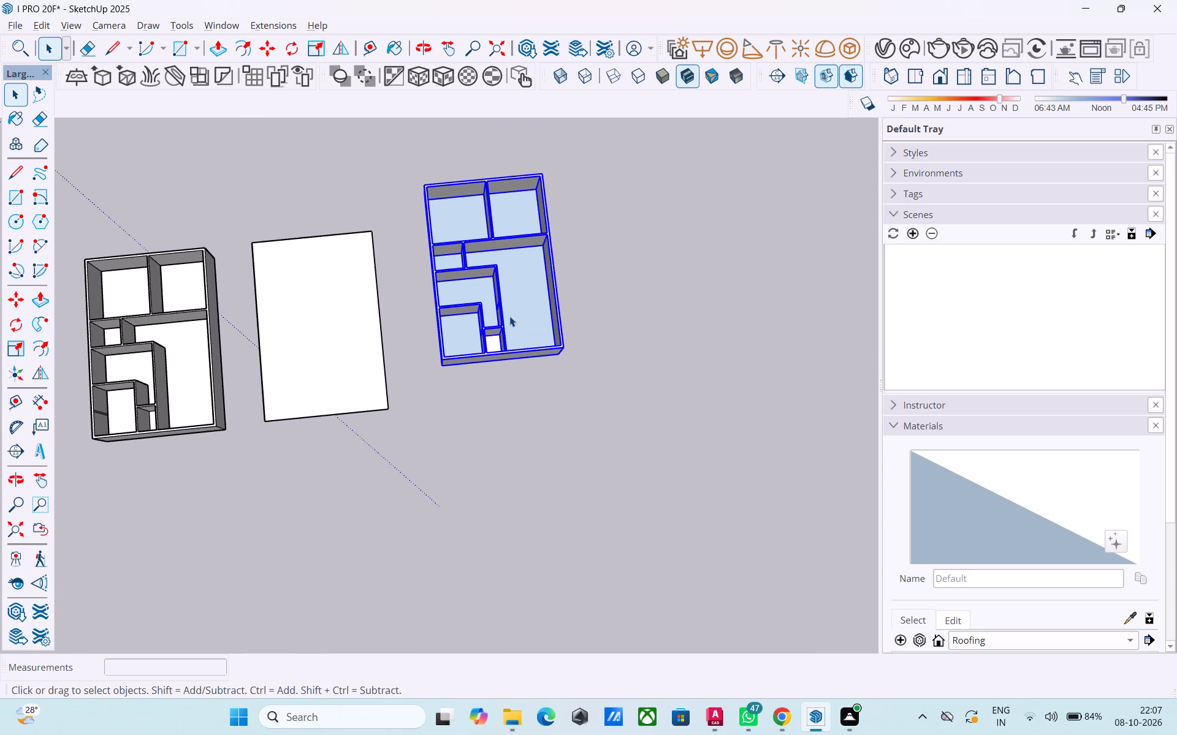
{"action": "middle_click_drag", "start_coordinate": [379, 318], "coordinate": [485, 312]}
{"action": "scroll", "coordinate": [427, 315], "scroll_direction": "down", "scroll_amount": 1}
{"action": "middle_click_drag", "start_coordinate": [427, 315], "coordinate": [461, 314], "text": "shift"}
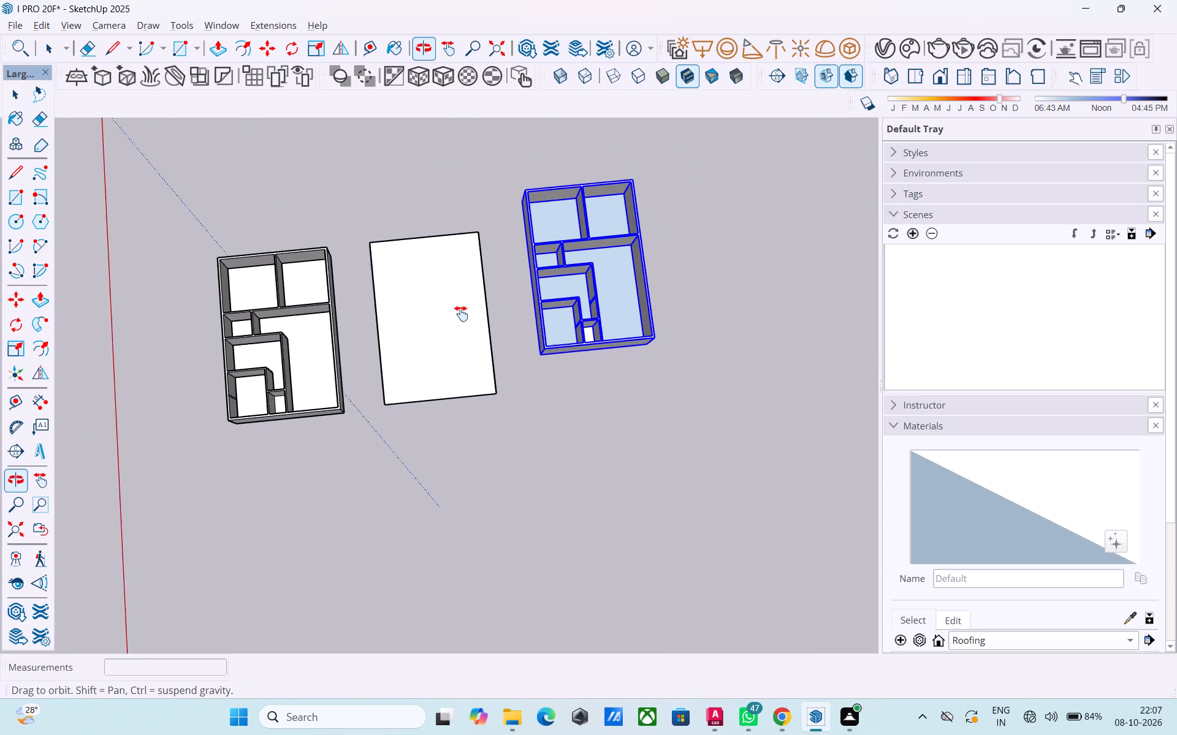
{"action": "middle_click_drag", "start_coordinate": [461, 314], "coordinate": [517, 314], "text": "shift"}
{"action": "middle_click_drag", "start_coordinate": [522, 309], "coordinate": [522, 288]}
{"action": "middle_click_drag", "start_coordinate": [492, 317], "coordinate": [577, 113]}
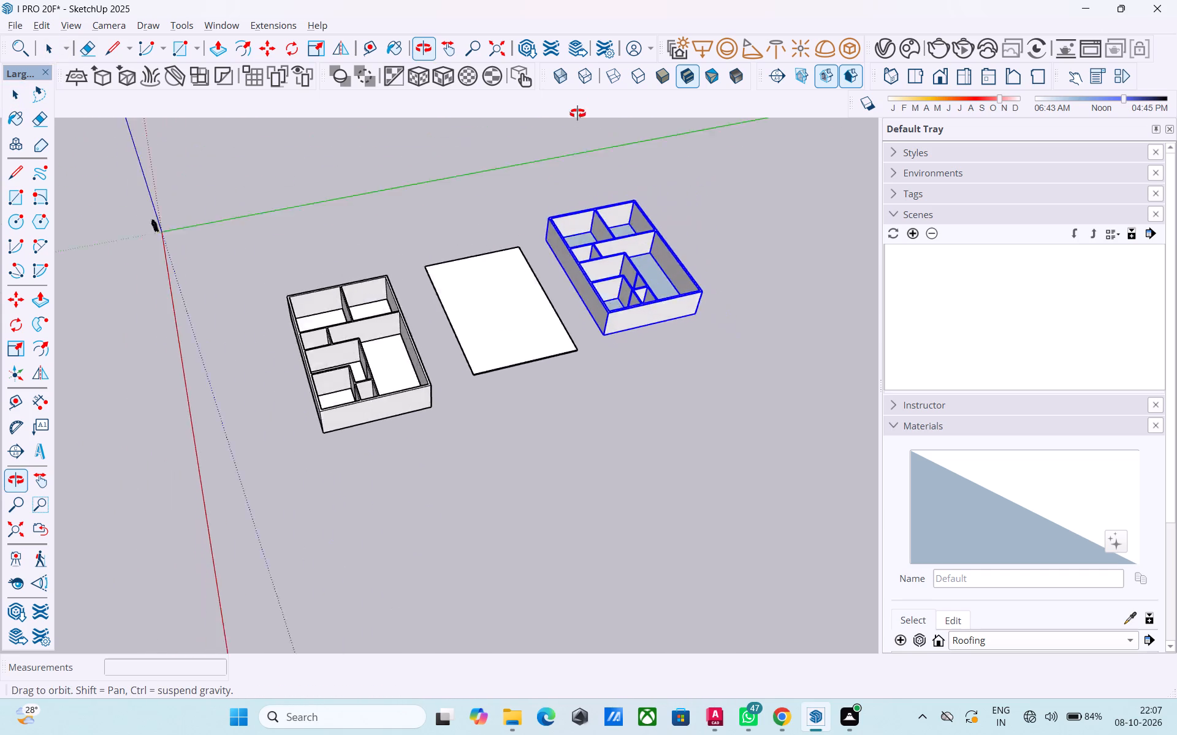
{"action": "middle_click_drag", "start_coordinate": [577, 113], "coordinate": [590, 77]}
{"action": "scroll", "coordinate": [479, 293], "scroll_direction": "up", "scroll_amount": 1}
{"action": "middle_click_drag", "start_coordinate": [476, 305], "coordinate": [343, 169]}
{"action": "middle_click_drag", "start_coordinate": [387, 289], "coordinate": [568, 370]}
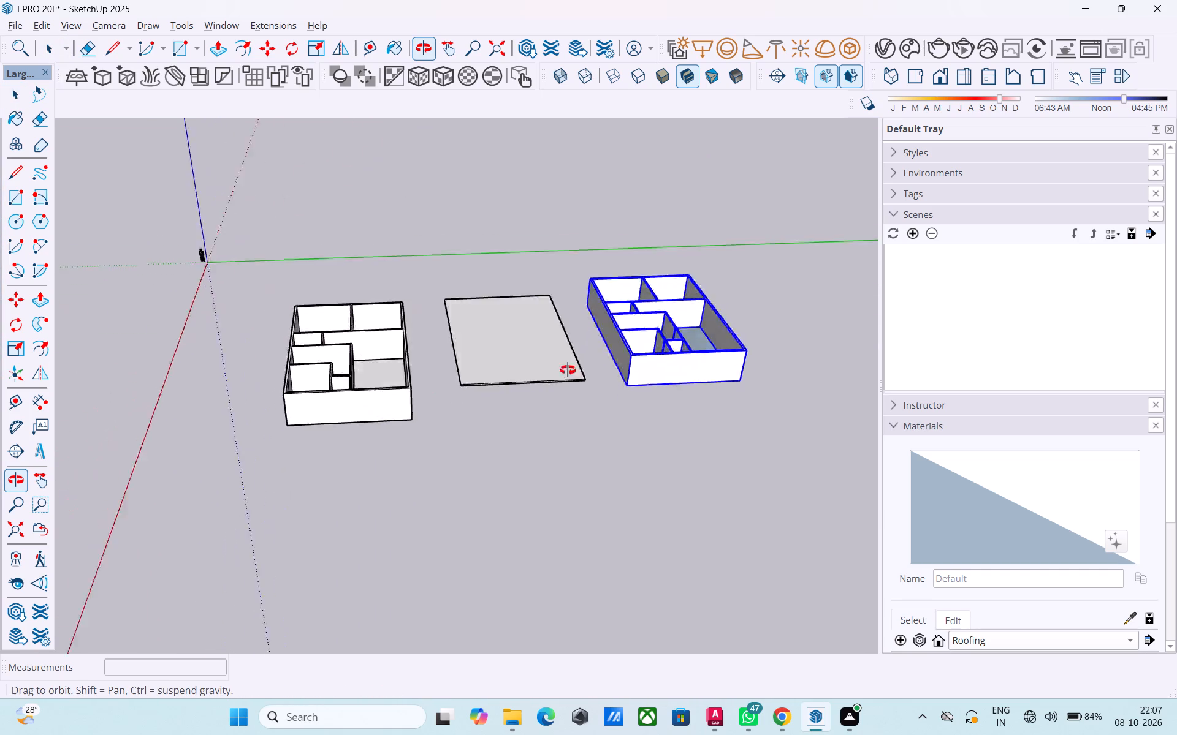
{"action": "middle_click_drag", "start_coordinate": [568, 370], "coordinate": [354, 611]}
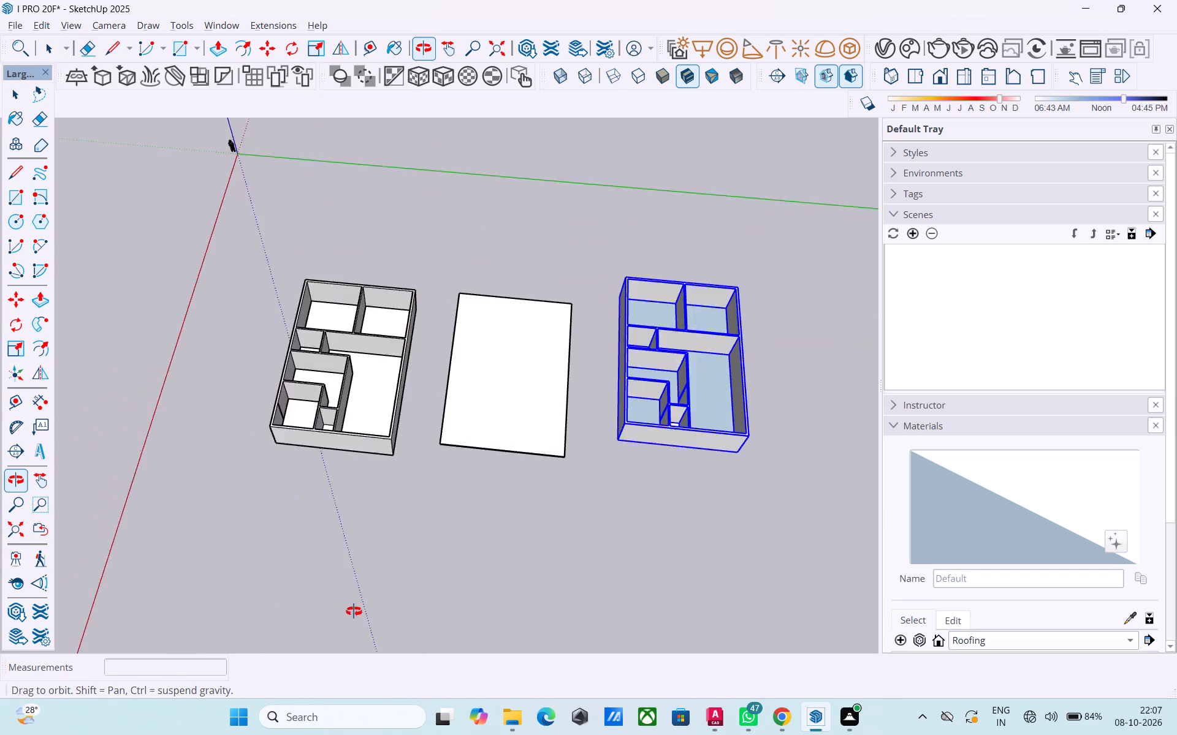
{"action": "middle_click_drag", "start_coordinate": [354, 611], "coordinate": [360, 635]}
{"action": "middle_click_drag", "start_coordinate": [376, 510], "coordinate": [514, 440]}
{"action": "middle_click_drag", "start_coordinate": [460, 424], "coordinate": [550, 396]}
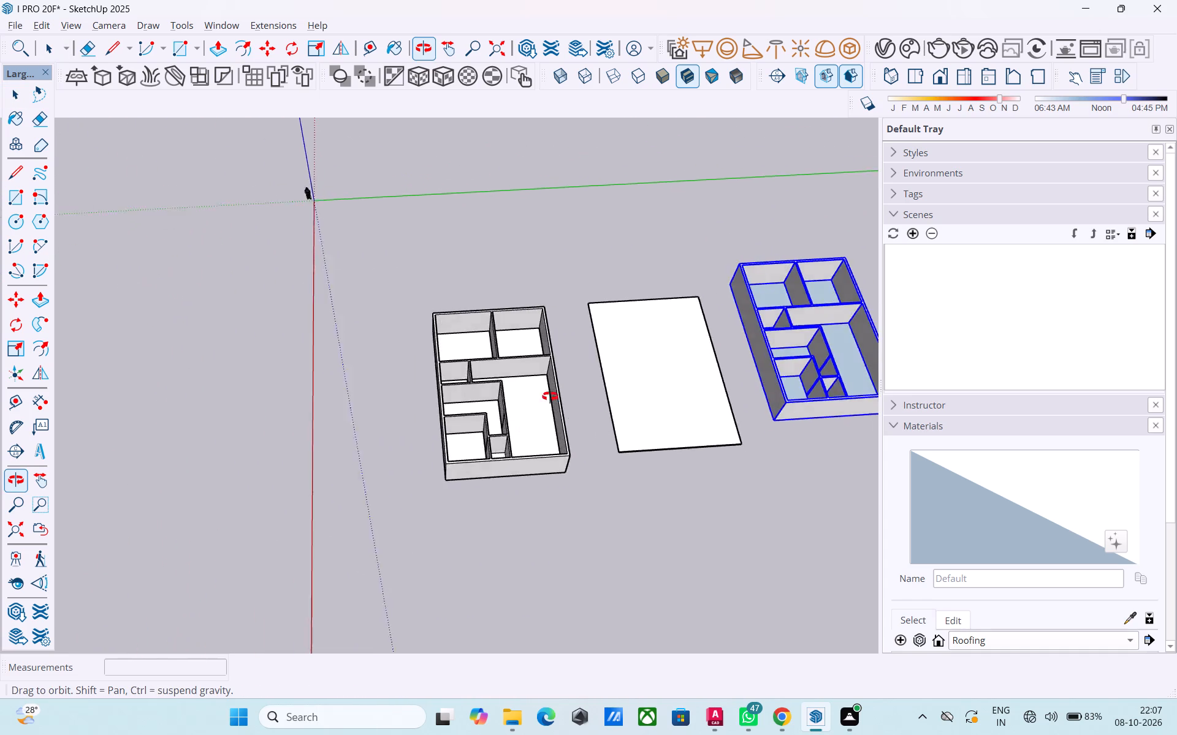
{"action": "middle_click_drag", "start_coordinate": [550, 396], "coordinate": [568, 338]}
Move the roof slab from its lower front corner onto the matching top corner of the original building's walls.
{"action": "scroll", "coordinate": [601, 398], "scroll_direction": "up", "scroll_amount": 3}
{"action": "left_click", "coordinate": [646, 407]}
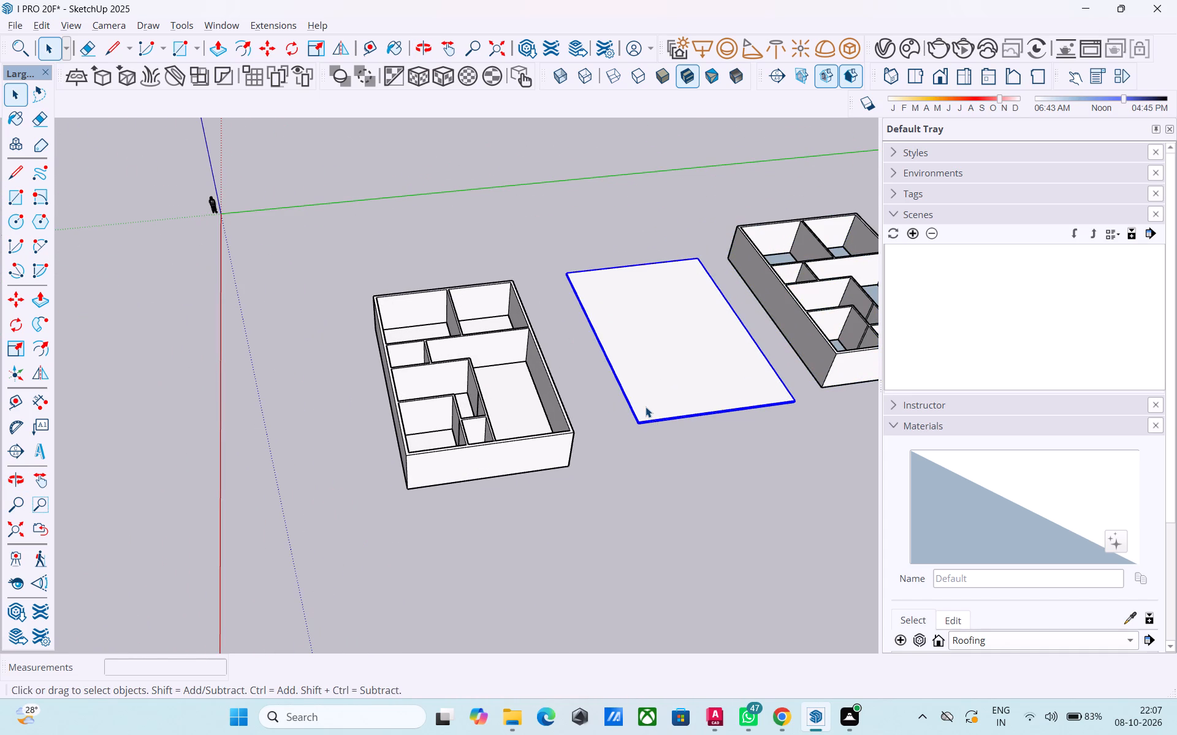
{"action": "key", "text": "m"}
{"action": "scroll", "coordinate": [644, 429], "scroll_direction": "up", "scroll_amount": 15}
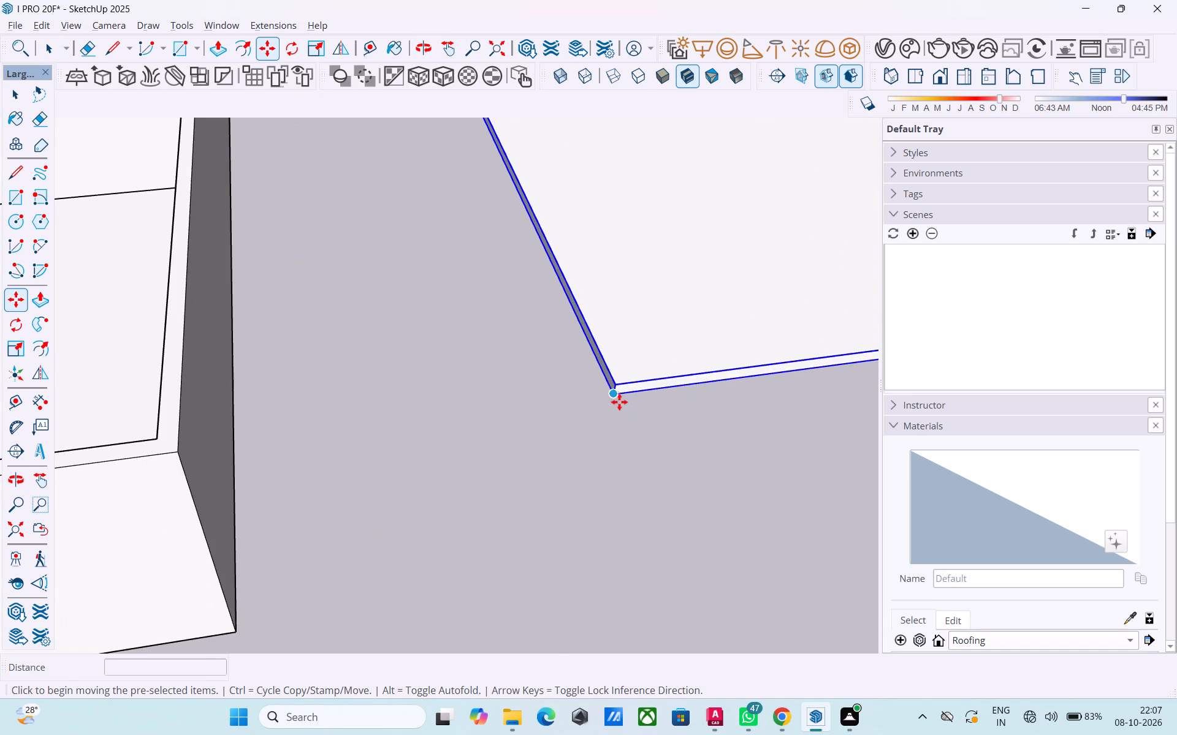
{"action": "left_click", "coordinate": [617, 397]}
{"action": "scroll", "coordinate": [493, 413], "scroll_direction": "down", "scroll_amount": 8}
{"action": "middle_click_drag", "start_coordinate": [489, 419], "coordinate": [753, 366]}
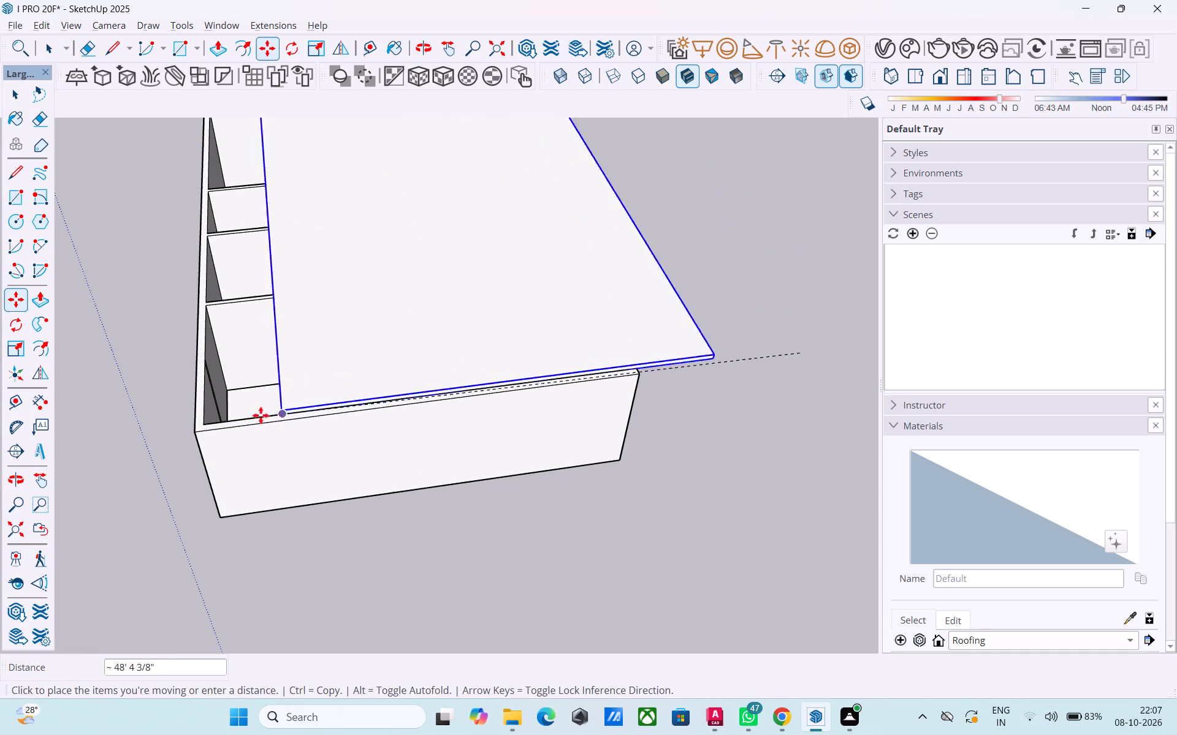
{"action": "scroll", "coordinate": [196, 432], "scroll_direction": "up", "scroll_amount": 7}
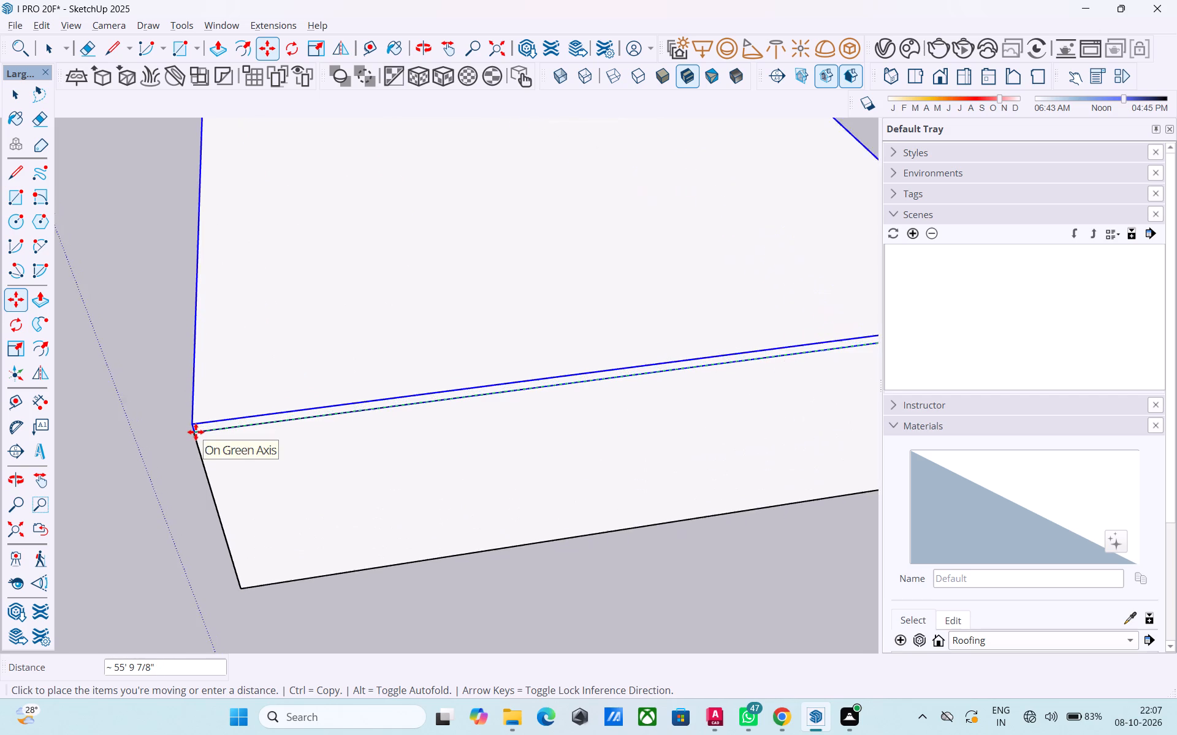
{"action": "scroll", "coordinate": [196, 432], "scroll_direction": "up", "scroll_amount": 6}
{"action": "left_click", "coordinate": [196, 432]}
{"action": "scroll", "coordinate": [296, 410], "scroll_direction": "down", "scroll_amount": 17}
{"action": "middle_click_drag", "start_coordinate": [402, 431], "coordinate": [402, 432], "text": "shift"}
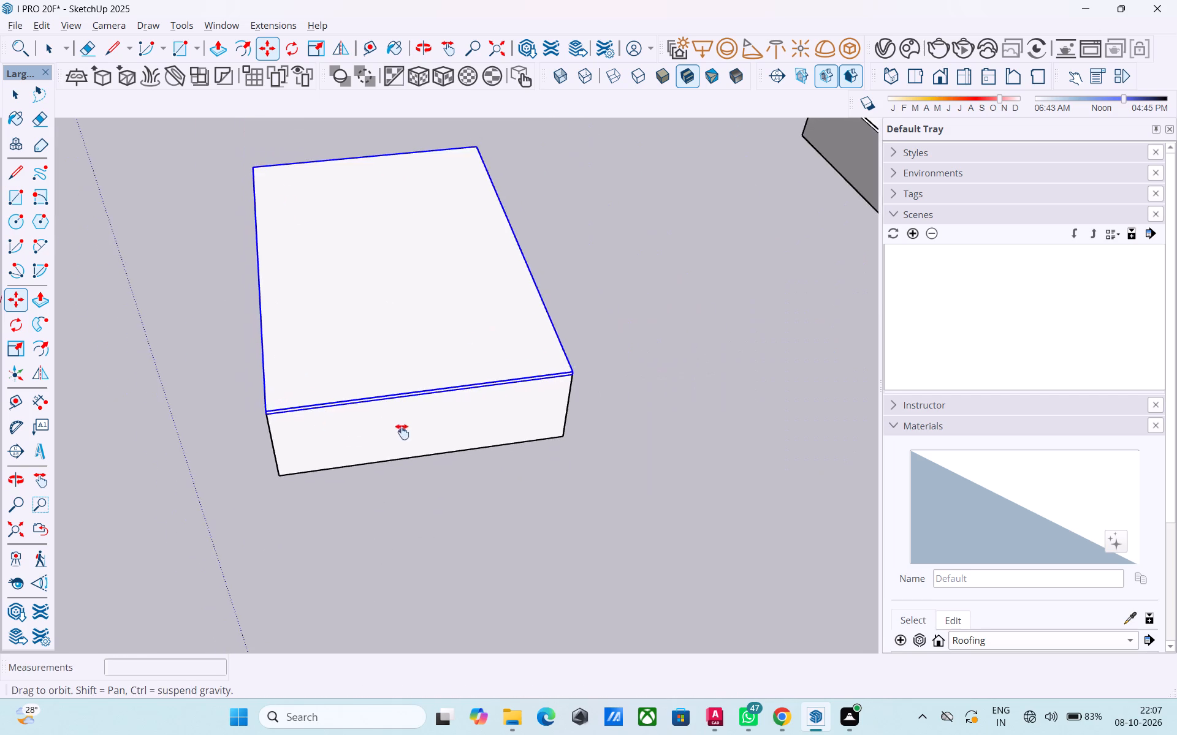
{"action": "middle_click_drag", "start_coordinate": [402, 432], "coordinate": [243, 428], "text": "shift"}
Move the copied walls group by its bottom front corner onto the matching top corner of the roof slab, forming an upper storey.
{"action": "scroll", "coordinate": [245, 423], "scroll_direction": "down", "scroll_amount": 5}
{"action": "key", "text": "space"}
{"action": "left_click", "coordinate": [659, 333]}
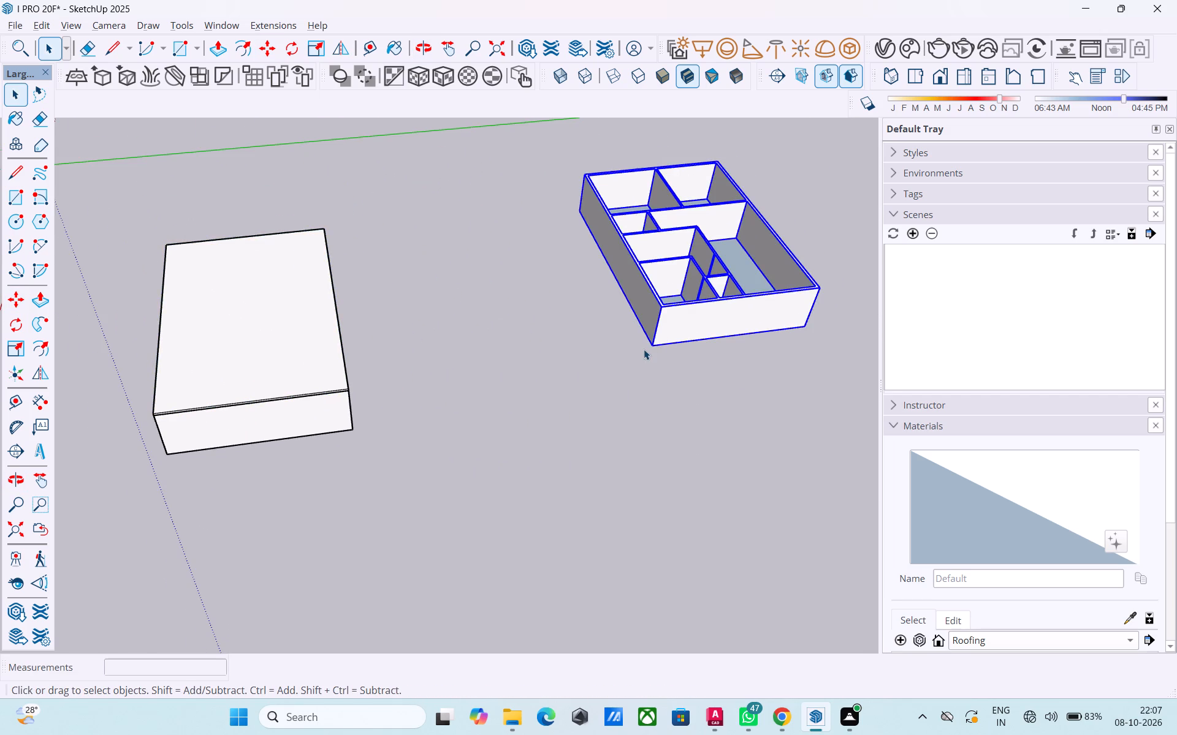
{"action": "scroll", "coordinate": [644, 349], "scroll_direction": "up", "scroll_amount": 3}
{"action": "key", "text": "m"}
{"action": "left_click", "coordinate": [653, 344]}
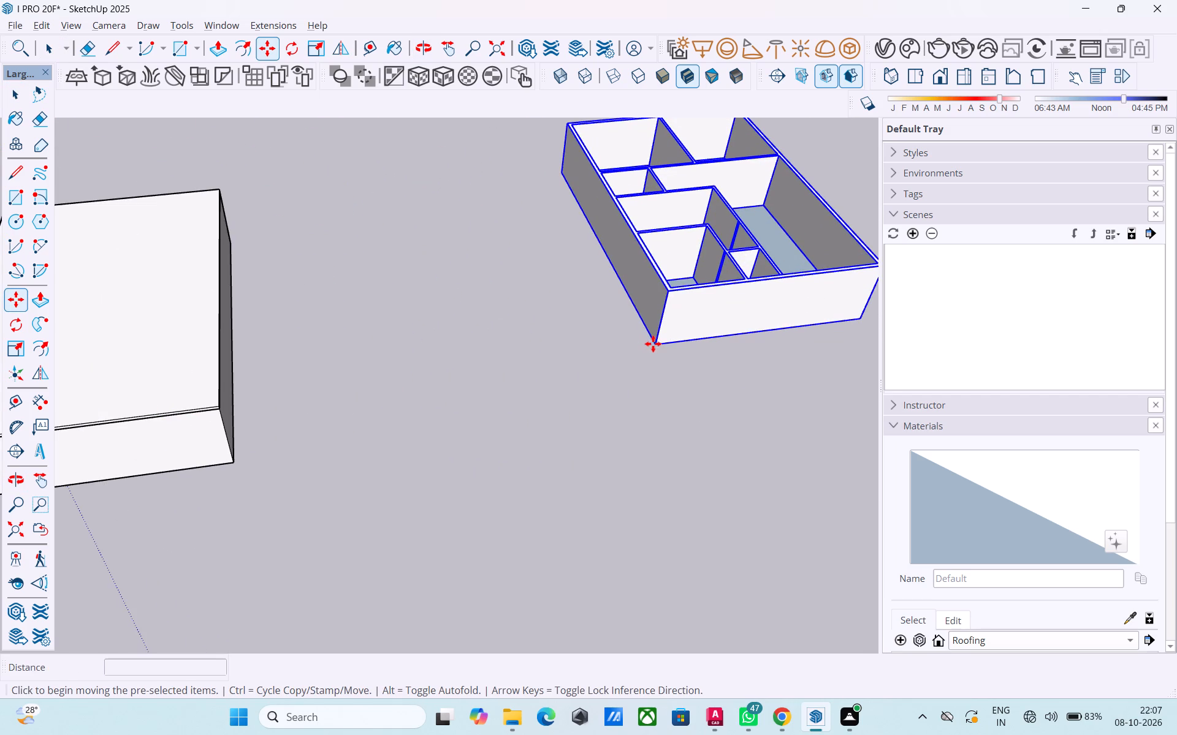
{"action": "scroll", "coordinate": [612, 351], "scroll_direction": "down", "scroll_amount": 10}
{"action": "middle_click_drag", "start_coordinate": [477, 359], "coordinate": [638, 353]}
{"action": "scroll", "coordinate": [580, 381], "scroll_direction": "up", "scroll_amount": 13}
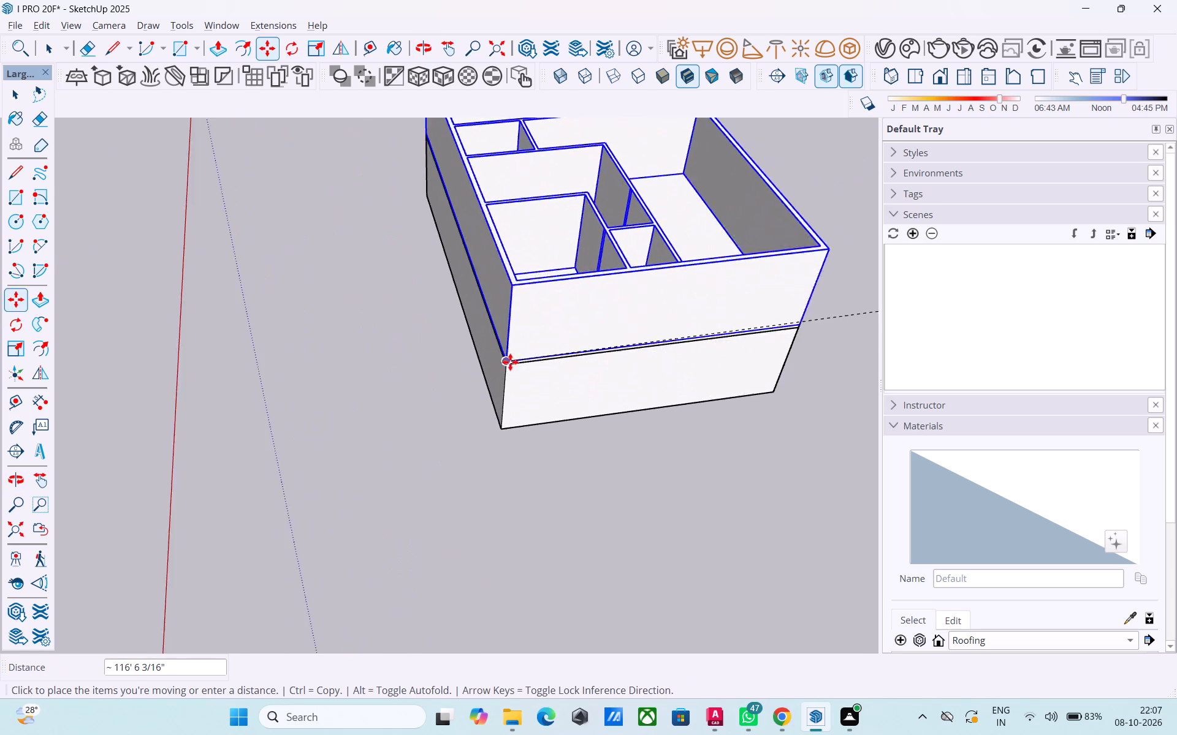
{"action": "scroll", "coordinate": [510, 362], "scroll_direction": "up", "scroll_amount": 10}
{"action": "left_click", "coordinate": [513, 367]}
{"action": "scroll", "coordinate": [372, 349], "scroll_direction": "down", "scroll_amount": 4}
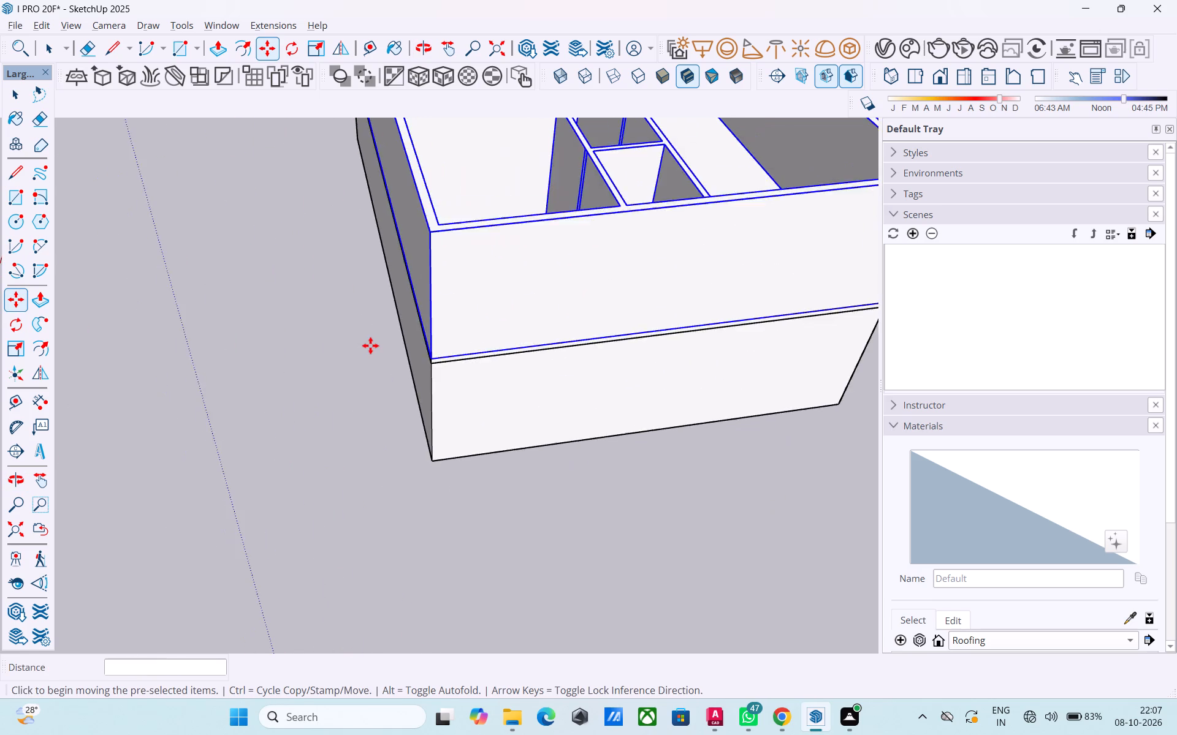
{"action": "scroll", "coordinate": [370, 345], "scroll_direction": "down", "scroll_amount": 12}
{"action": "key", "text": "space"}
Examine the stacked lower walls, roof slab and upper walls from several angles, opening and closing each group to check it.
{"action": "middle_click_drag", "start_coordinate": [512, 352], "coordinate": [432, 227]}
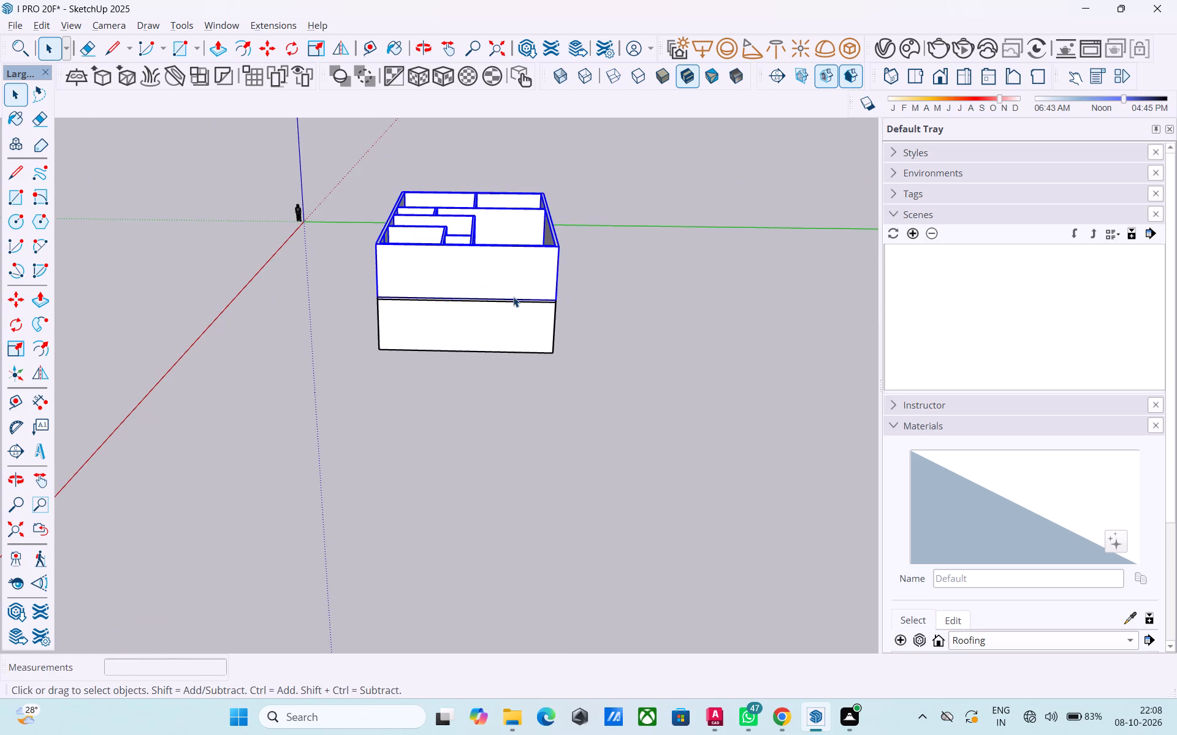
{"action": "left_click", "coordinate": [505, 320]}
{"action": "left_click", "coordinate": [504, 279]}
{"action": "double_click", "coordinate": [490, 326]}
{"action": "scroll", "coordinate": [490, 326], "scroll_direction": "up", "scroll_amount": 2}
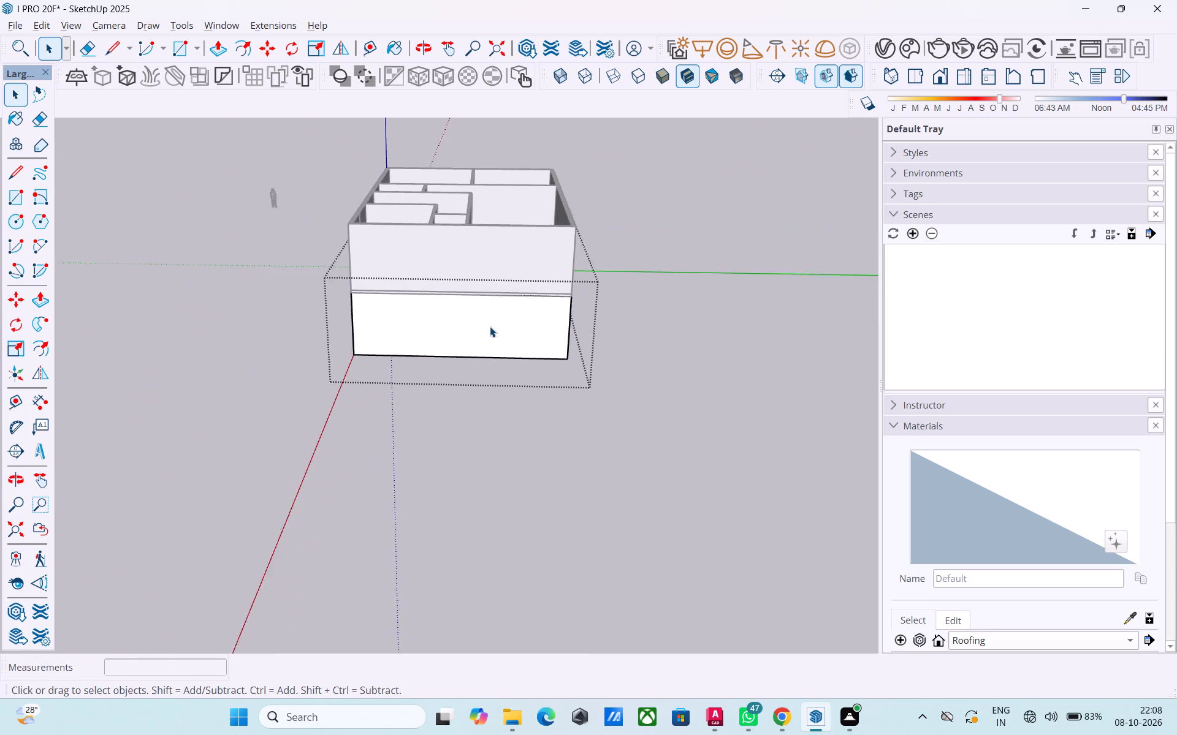
{"action": "scroll", "coordinate": [490, 326], "scroll_direction": "up", "scroll_amount": 1}
{"action": "middle_click", "coordinate": [482, 327]}
{"action": "left_click", "coordinate": [668, 300]}
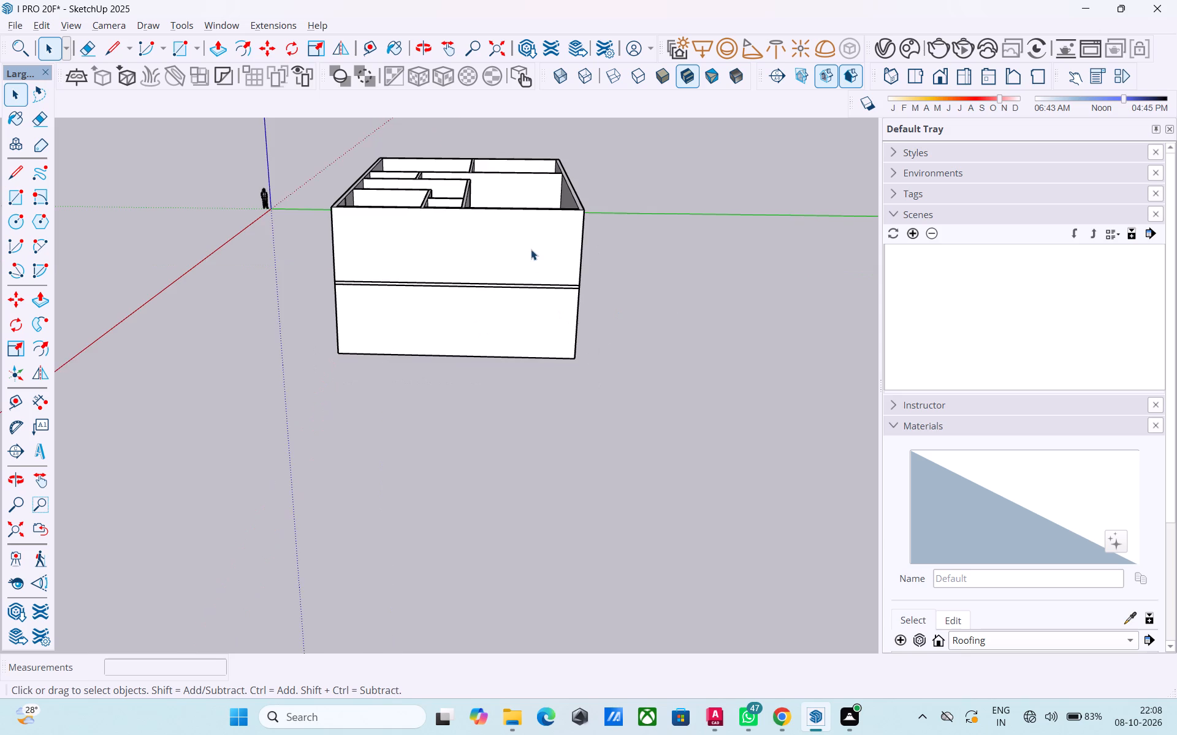
{"action": "double_click", "coordinate": [531, 249]}
{"action": "left_click", "coordinate": [713, 273]}
{"action": "scroll", "coordinate": [562, 288], "scroll_direction": "down", "scroll_amount": 2}
{"action": "middle_click_drag", "start_coordinate": [539, 298], "coordinate": [601, 480]}
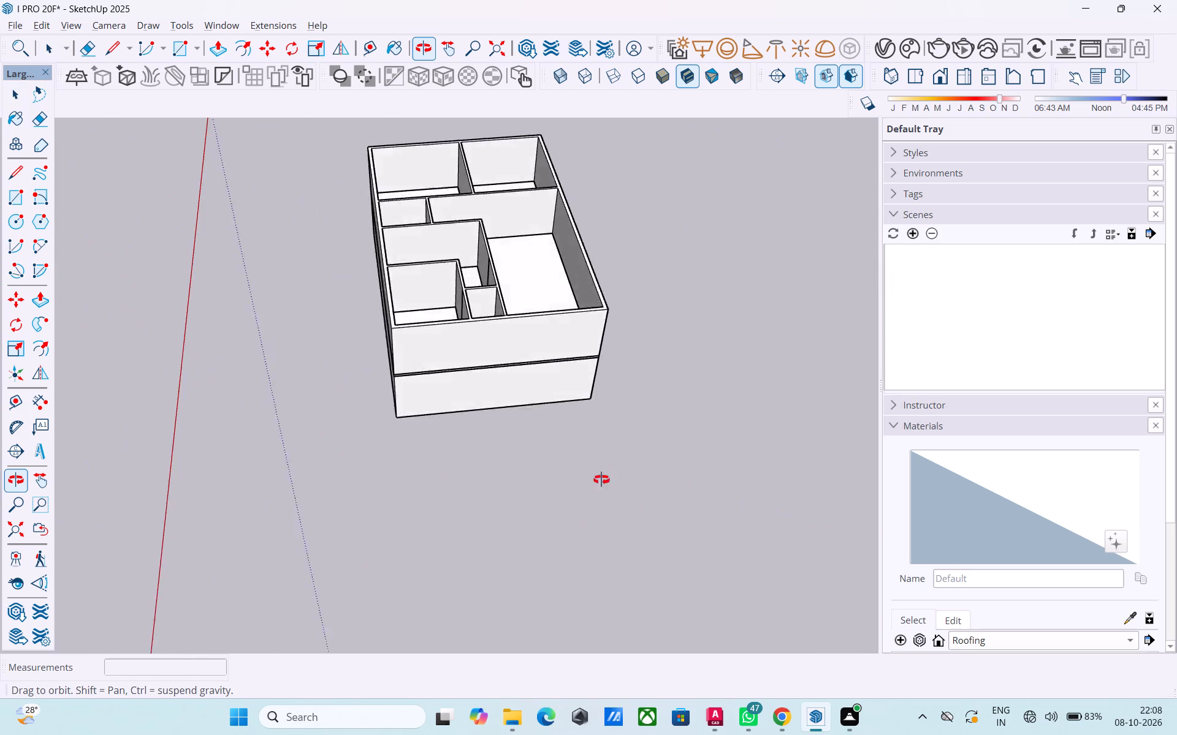
{"action": "middle_click_drag", "start_coordinate": [601, 480], "coordinate": [555, 616]}
{"action": "left_click", "coordinate": [546, 420]}
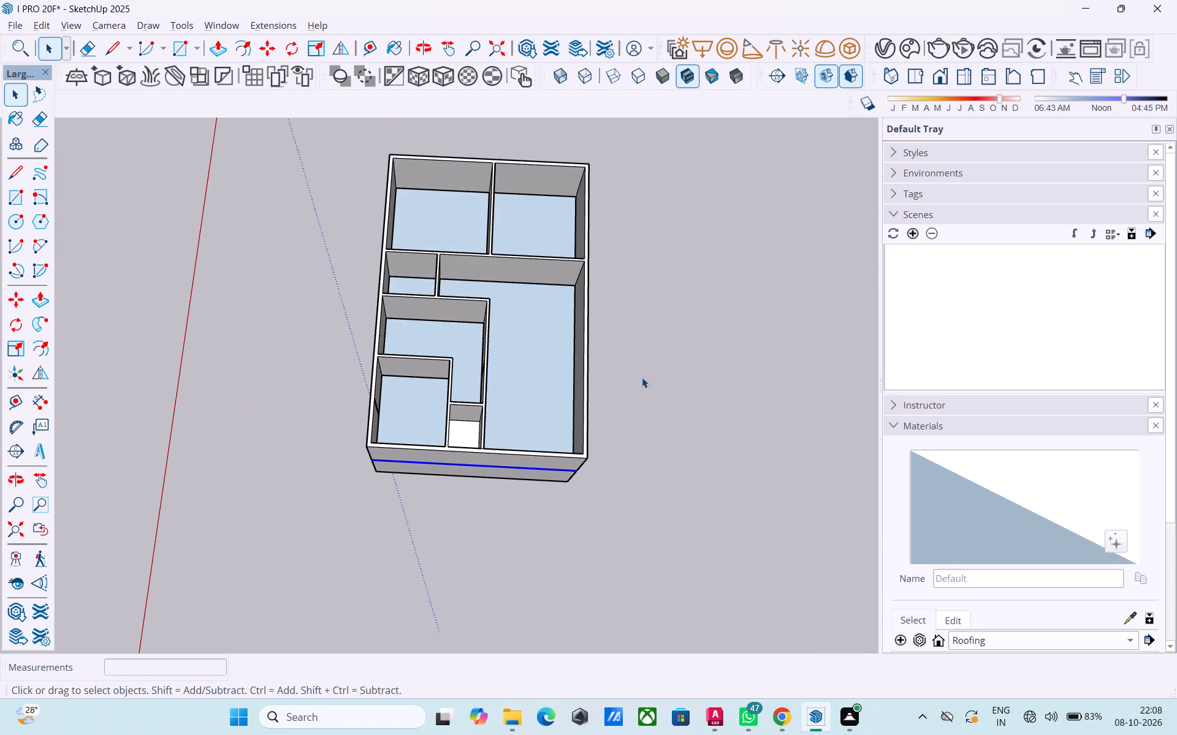
{"action": "double_click", "coordinate": [549, 376]}
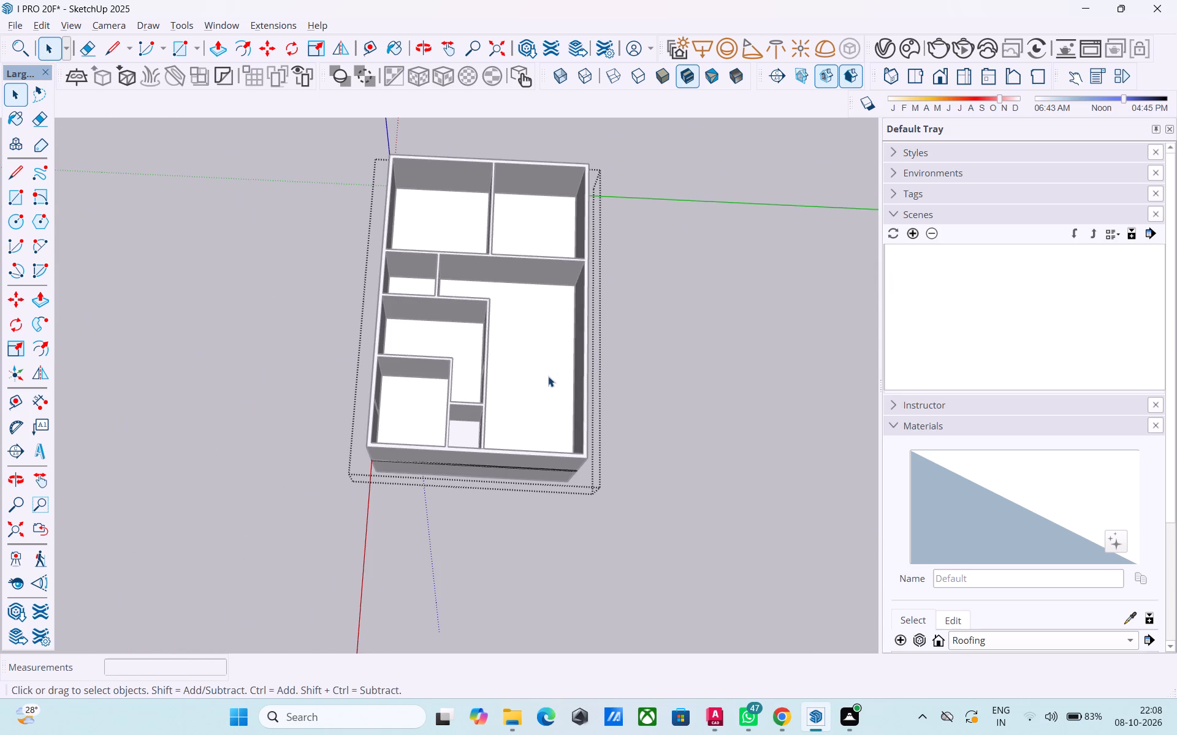
{"action": "middle_click_drag", "start_coordinate": [548, 376], "coordinate": [758, 165]}
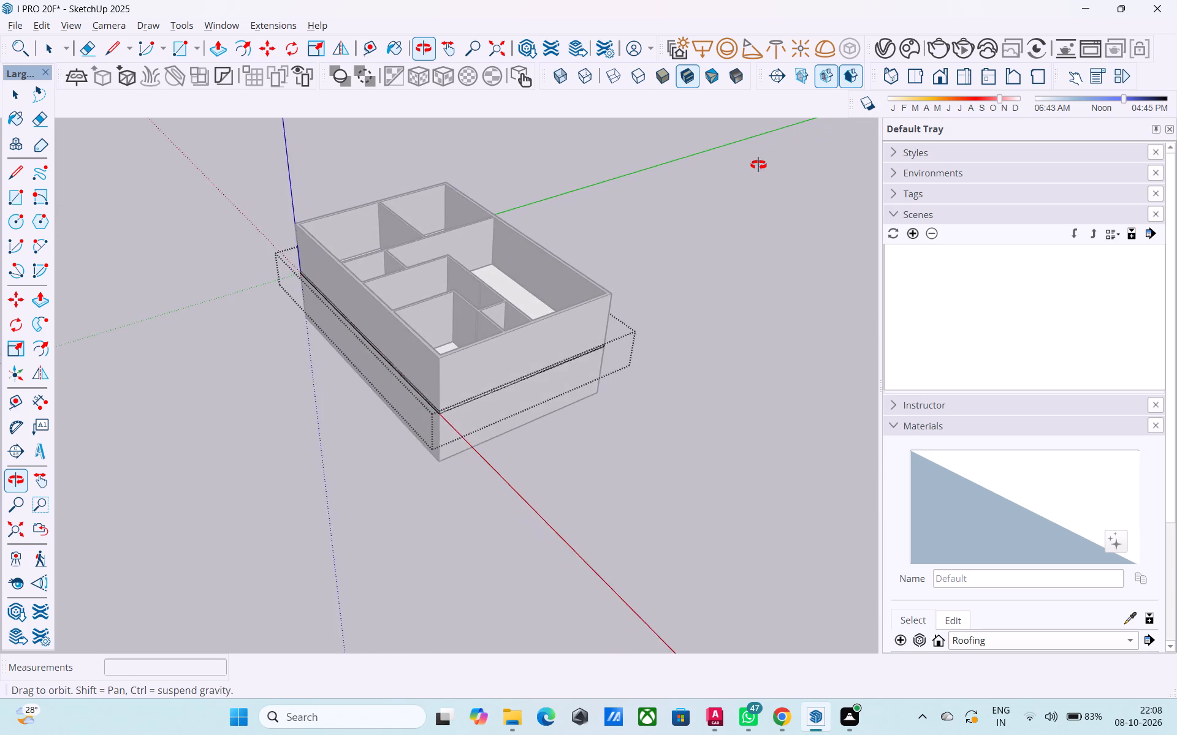
{"action": "middle_click_drag", "start_coordinate": [758, 165], "coordinate": [670, 352]}
{"action": "left_click", "coordinate": [669, 349]}
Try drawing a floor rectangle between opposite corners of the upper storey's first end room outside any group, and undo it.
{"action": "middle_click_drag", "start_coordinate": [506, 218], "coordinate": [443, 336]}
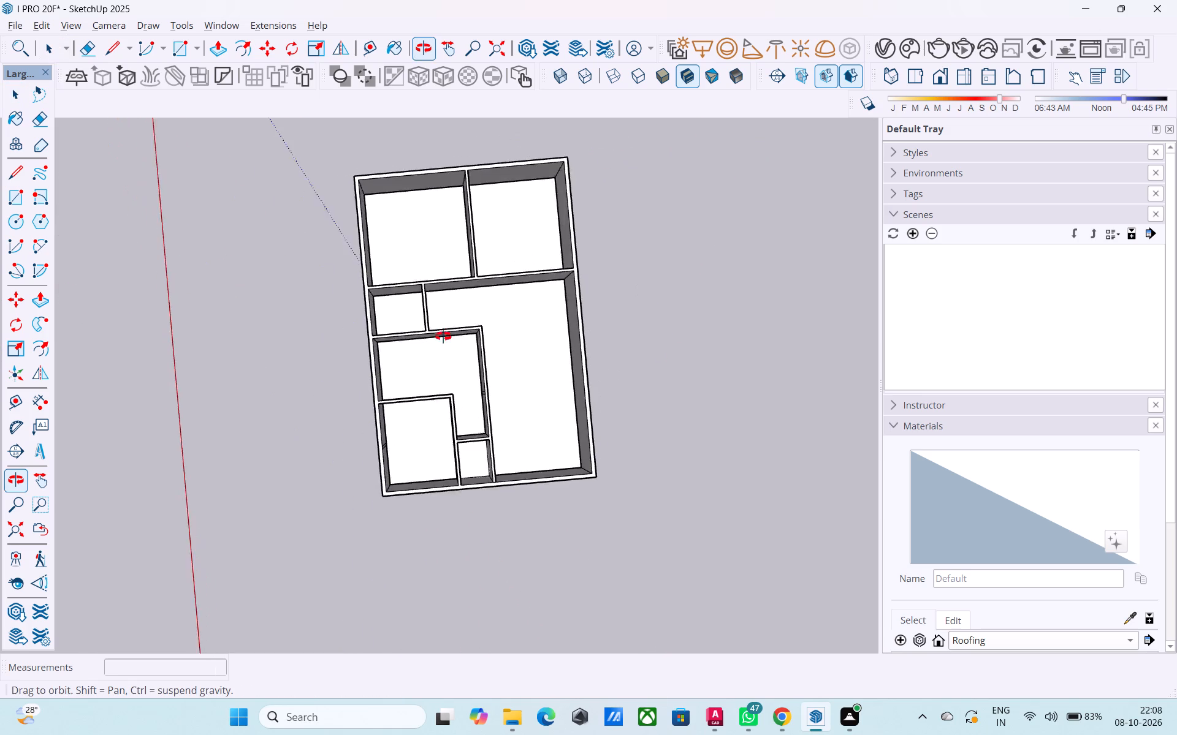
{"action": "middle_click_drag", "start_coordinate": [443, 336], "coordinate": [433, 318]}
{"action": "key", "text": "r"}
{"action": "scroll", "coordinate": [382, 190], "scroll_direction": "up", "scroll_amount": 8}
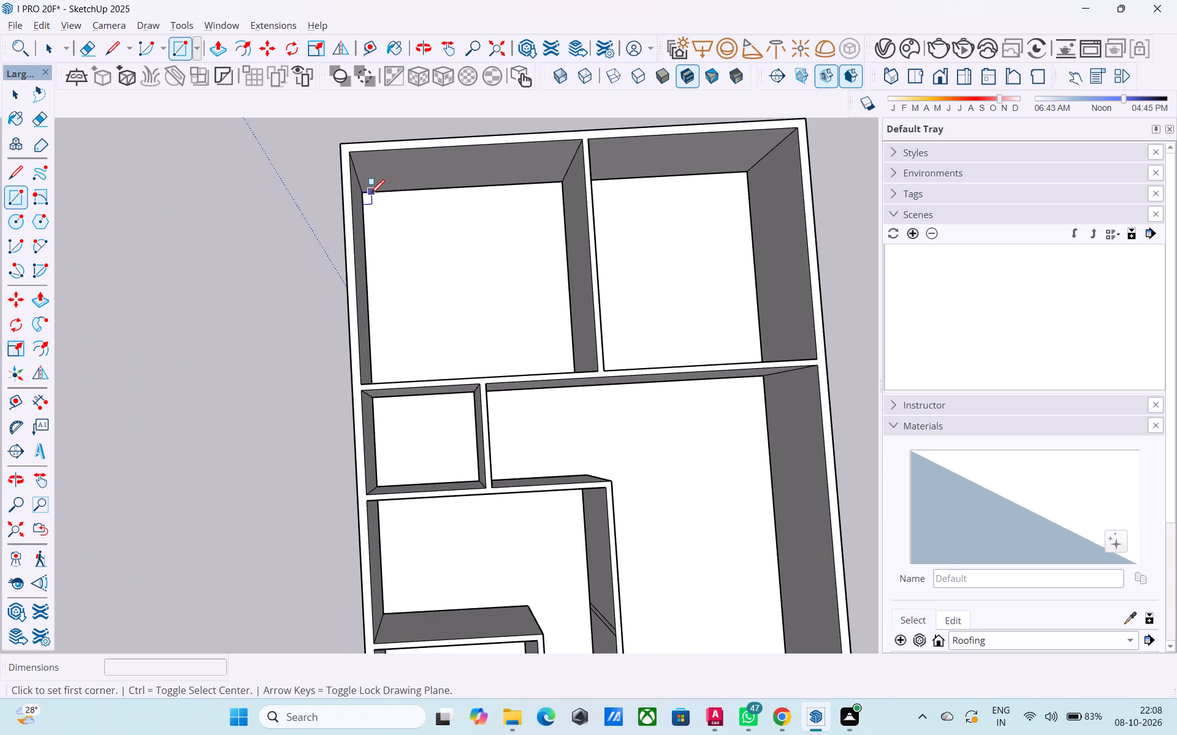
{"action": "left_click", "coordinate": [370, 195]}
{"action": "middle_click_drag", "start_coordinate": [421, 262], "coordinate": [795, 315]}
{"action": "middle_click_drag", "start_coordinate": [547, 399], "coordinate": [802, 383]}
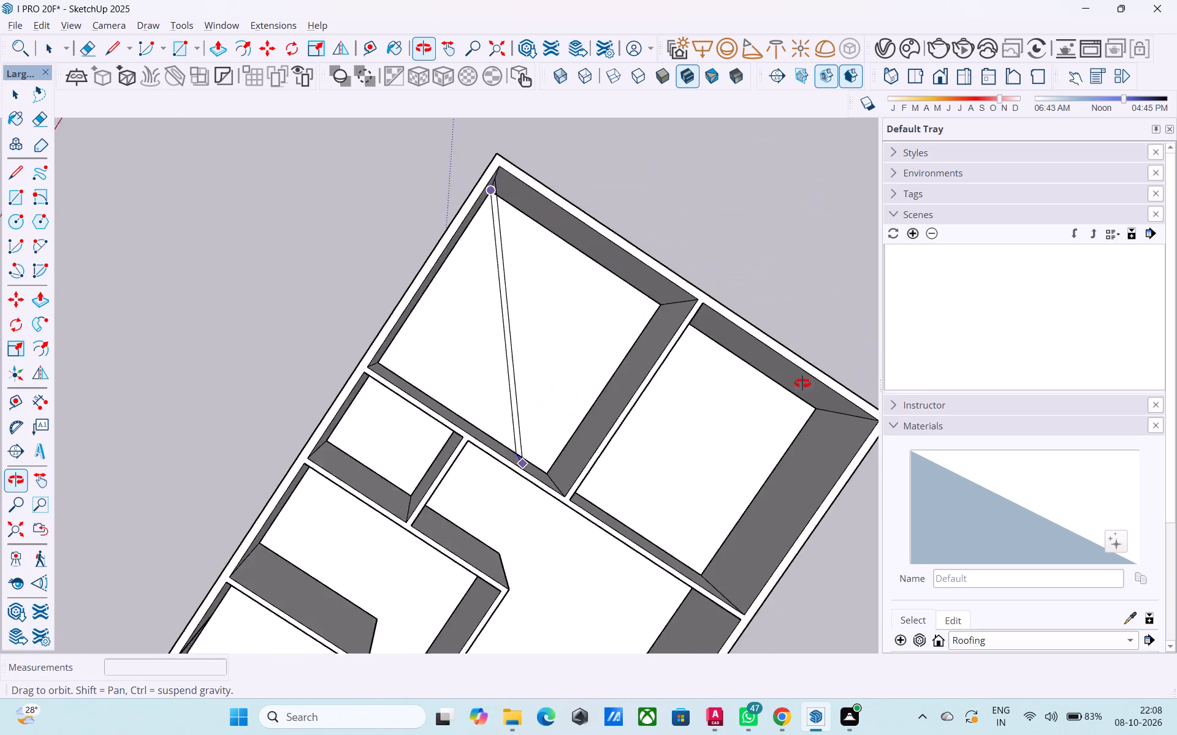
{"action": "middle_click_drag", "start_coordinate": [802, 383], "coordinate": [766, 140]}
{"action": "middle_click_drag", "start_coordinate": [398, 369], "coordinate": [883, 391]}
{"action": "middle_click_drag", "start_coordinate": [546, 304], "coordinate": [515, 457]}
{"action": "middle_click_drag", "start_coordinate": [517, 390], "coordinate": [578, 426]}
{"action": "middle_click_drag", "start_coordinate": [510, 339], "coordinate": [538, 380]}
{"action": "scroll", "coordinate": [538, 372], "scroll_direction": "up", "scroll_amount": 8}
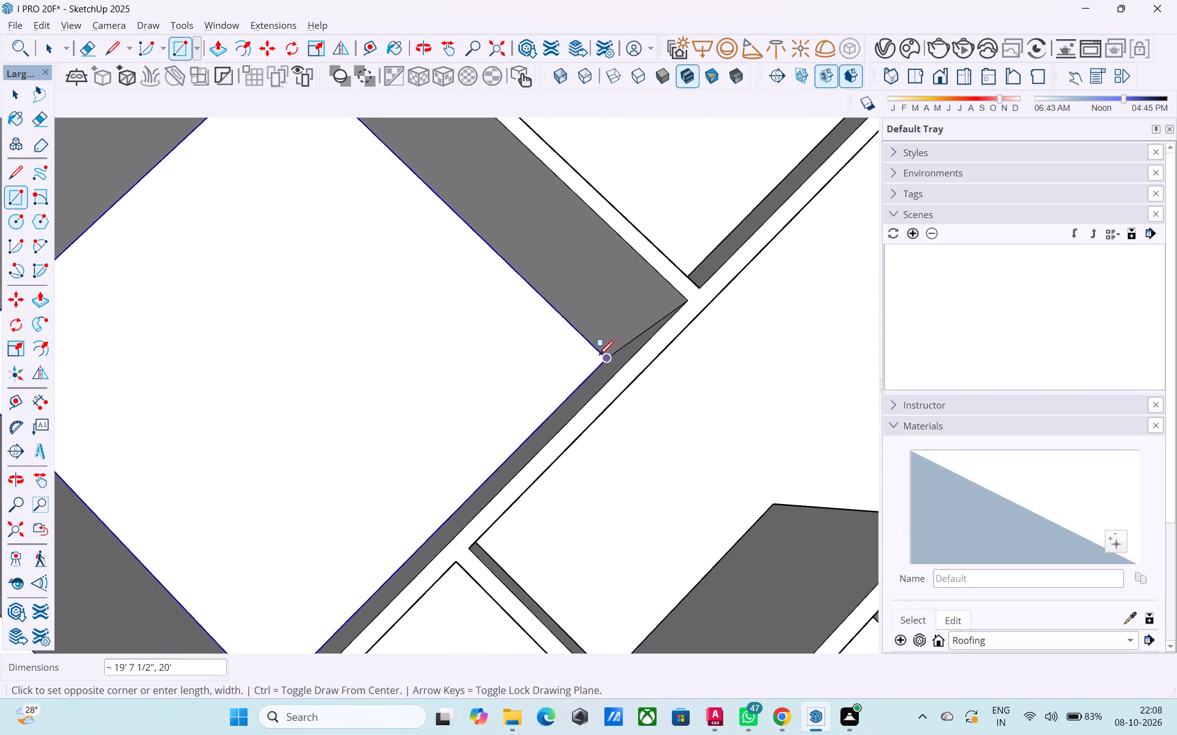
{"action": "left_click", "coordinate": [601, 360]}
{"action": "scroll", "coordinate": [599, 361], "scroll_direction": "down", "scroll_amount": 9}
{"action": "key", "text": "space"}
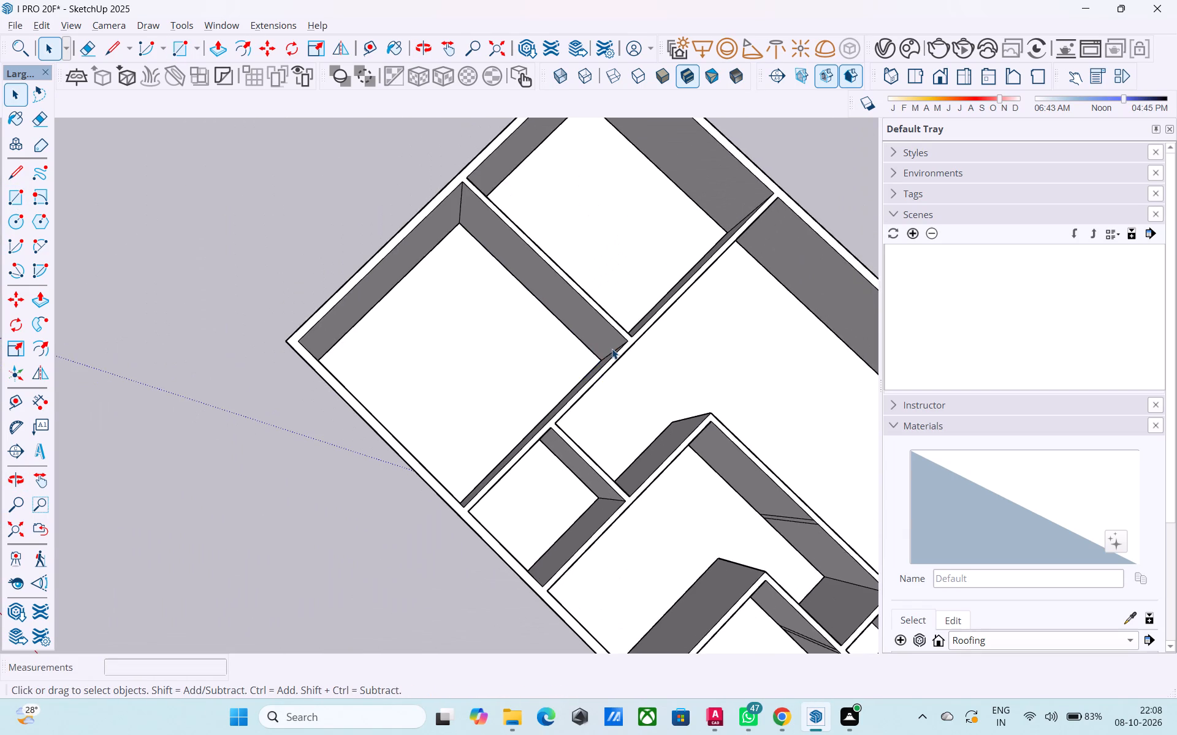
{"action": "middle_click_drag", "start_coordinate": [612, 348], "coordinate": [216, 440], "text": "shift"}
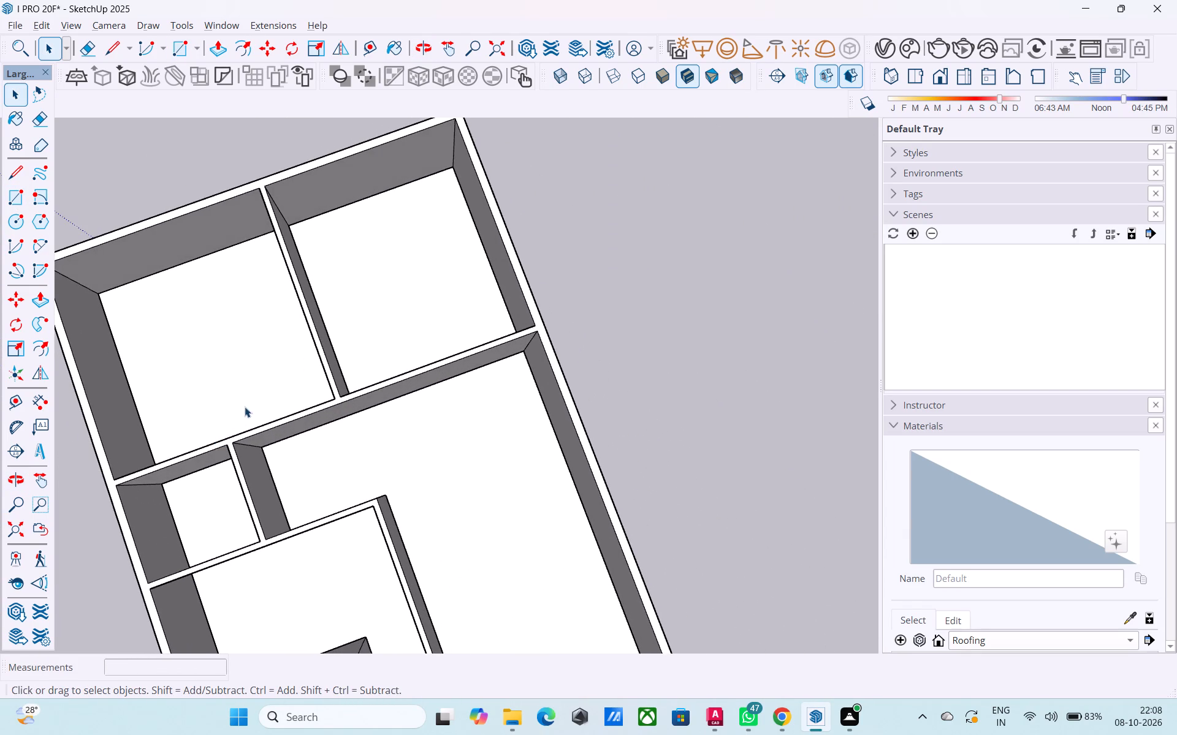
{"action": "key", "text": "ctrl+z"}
Open the upper walls group and draw a 20' by 20' floor rectangle between opposite corners of the larger end room.
{"action": "double_click", "coordinate": [337, 193]}
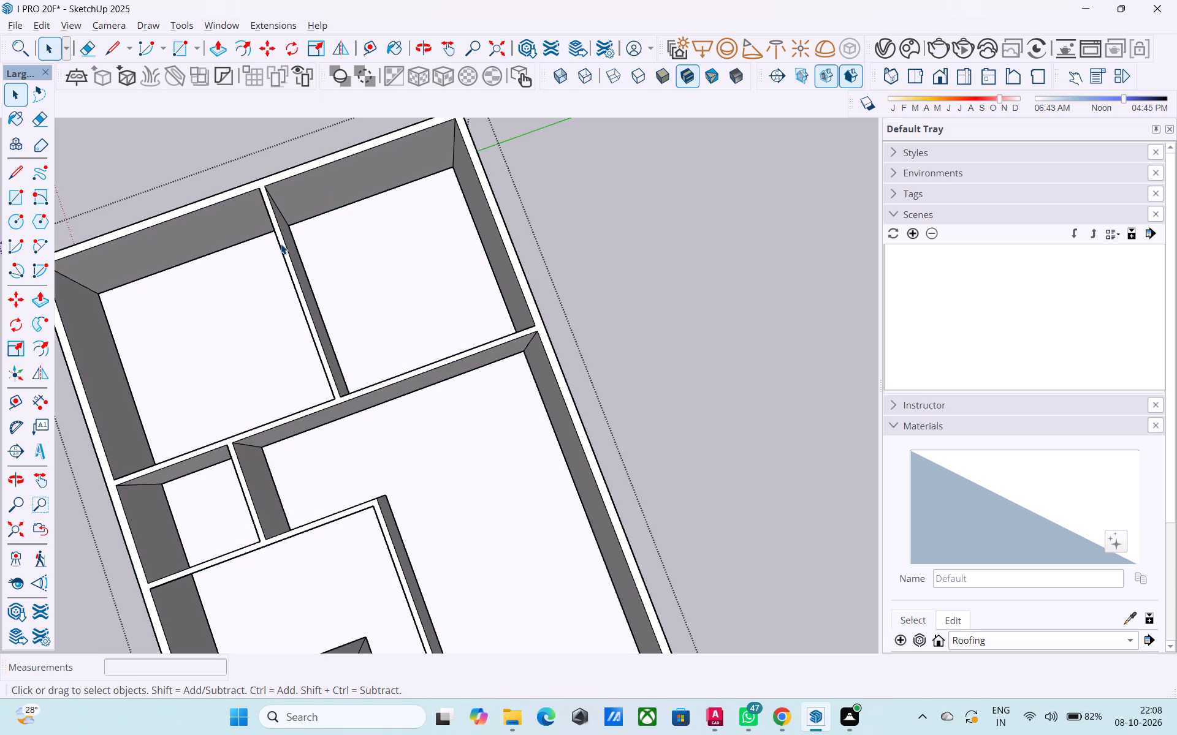
{"action": "key", "text": "r"}
{"action": "left_click", "coordinate": [102, 292]}
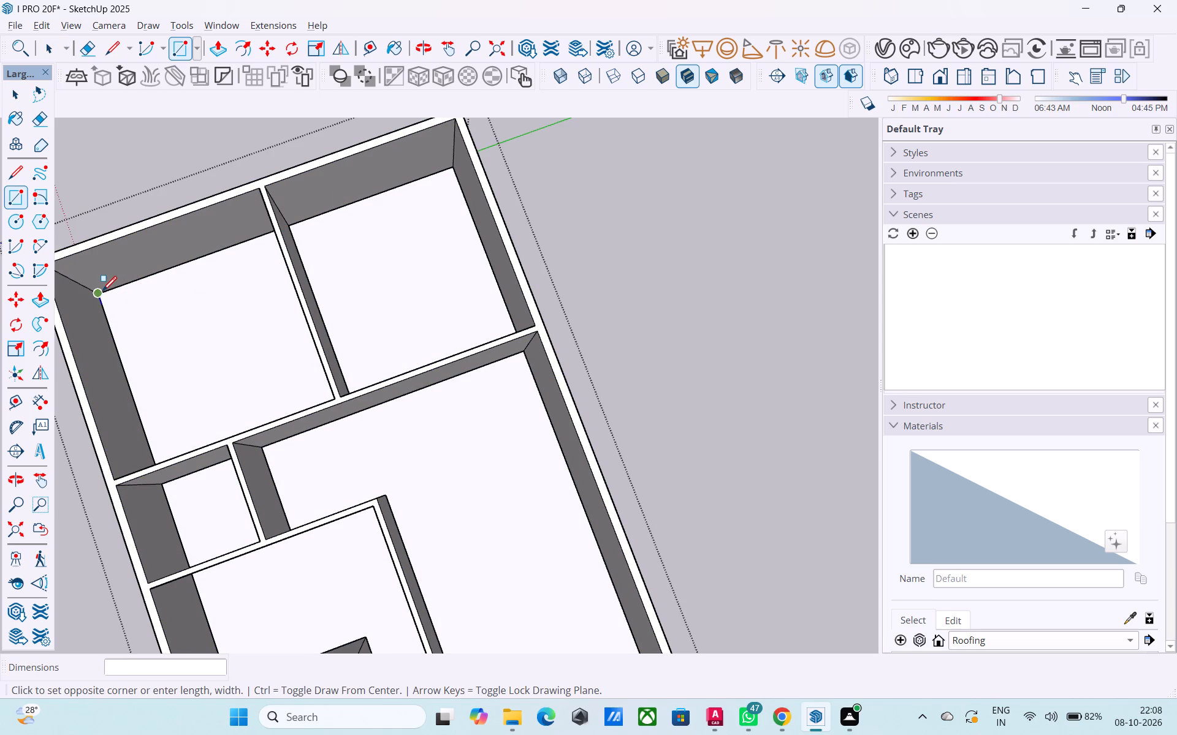
{"action": "key", "text": "r"}
{"action": "scroll", "coordinate": [106, 300], "scroll_direction": "up", "scroll_amount": 8}
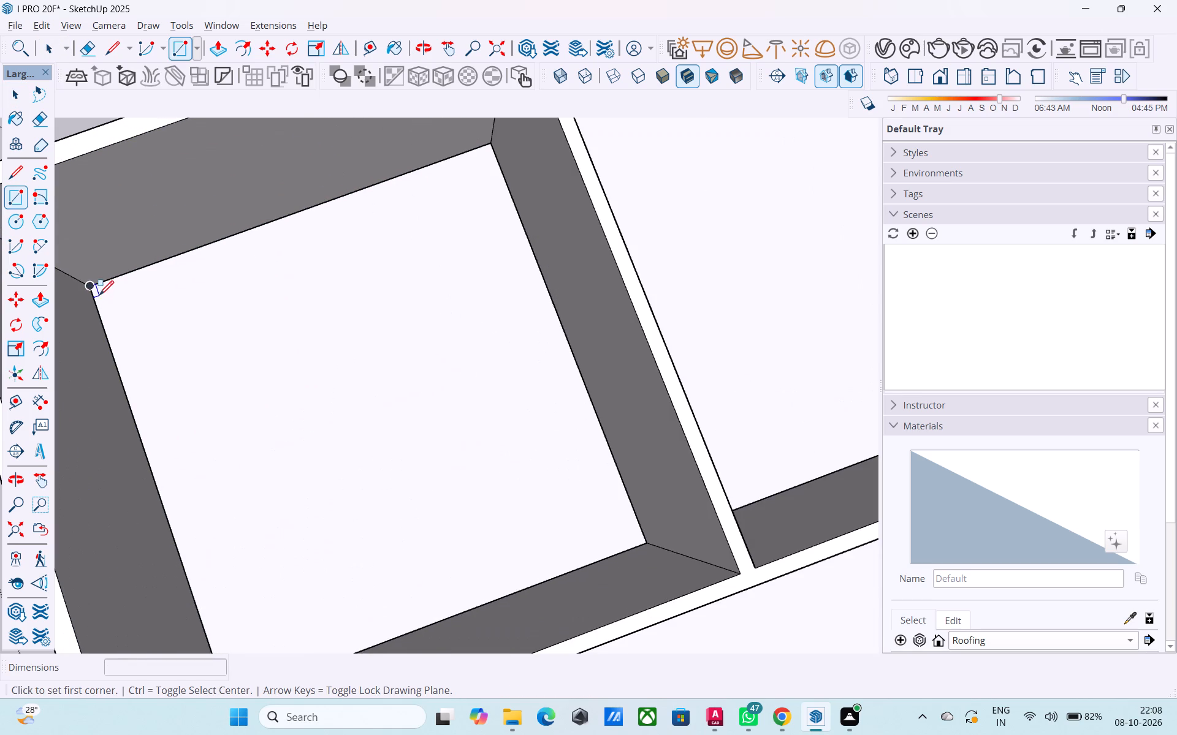
{"action": "left_click", "coordinate": [94, 290]}
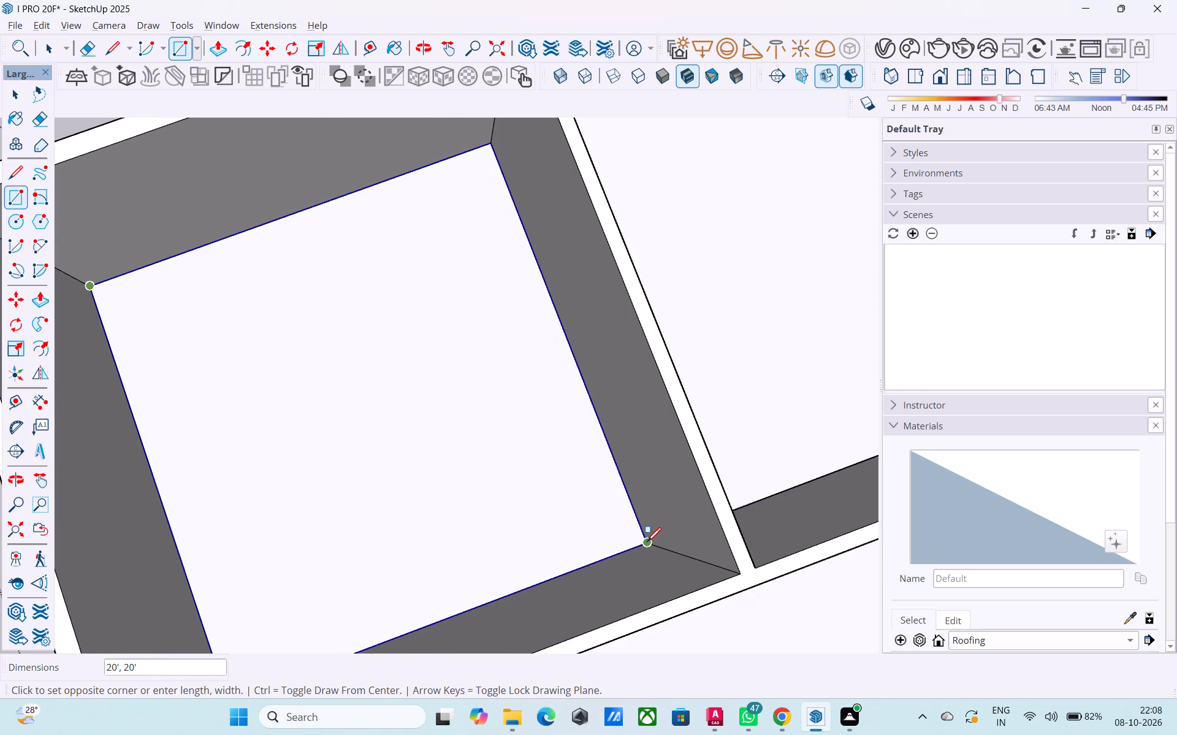
{"action": "left_click", "coordinate": [647, 543]}
Draw a 20' long floor rectangle between opposite inner corners of the adjacent end room in the upper walls group.
{"action": "scroll", "coordinate": [642, 527], "scroll_direction": "down", "scroll_amount": 3}
{"action": "middle_click_drag", "start_coordinate": [647, 528], "coordinate": [229, 514]}
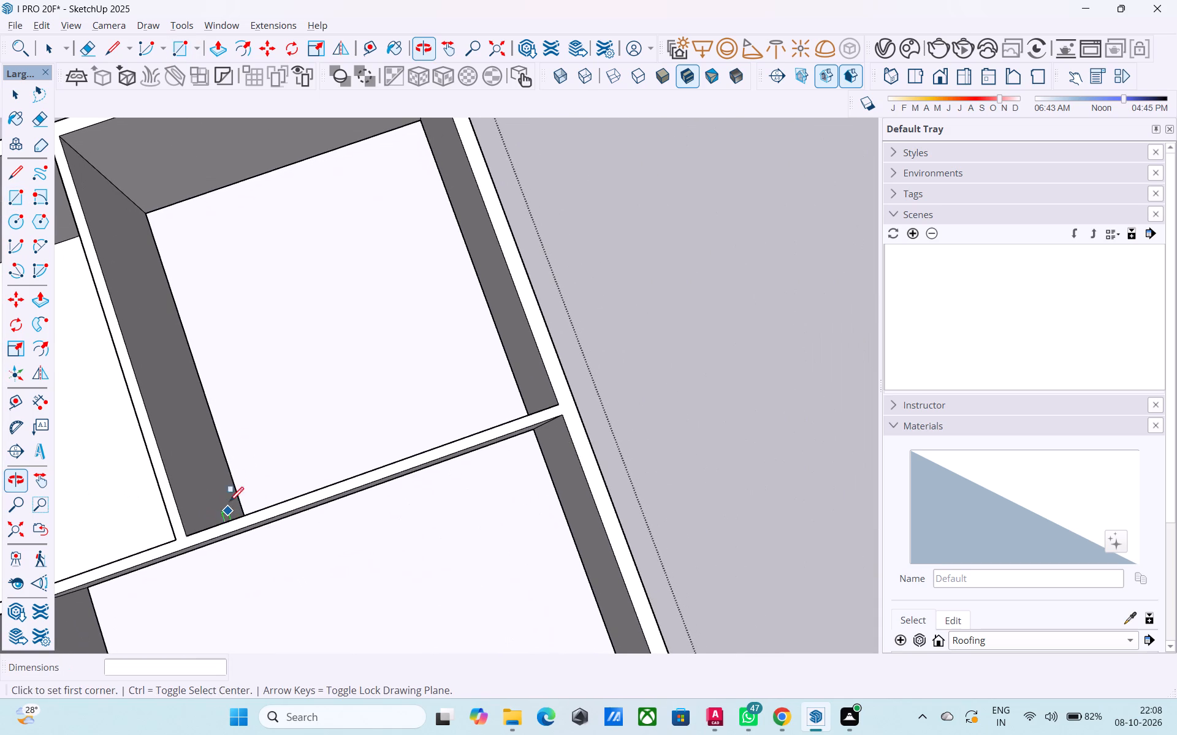
{"action": "left_click", "coordinate": [145, 214]}
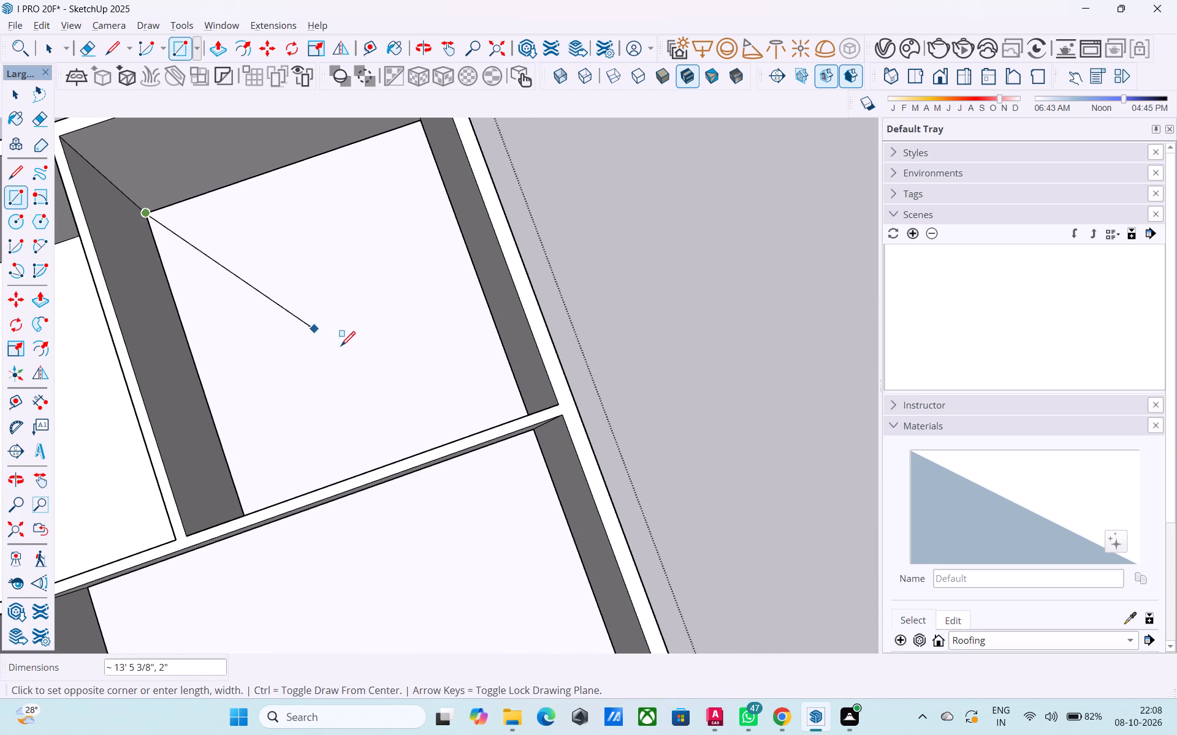
{"action": "middle_click_drag", "start_coordinate": [344, 353], "coordinate": [462, 394]}
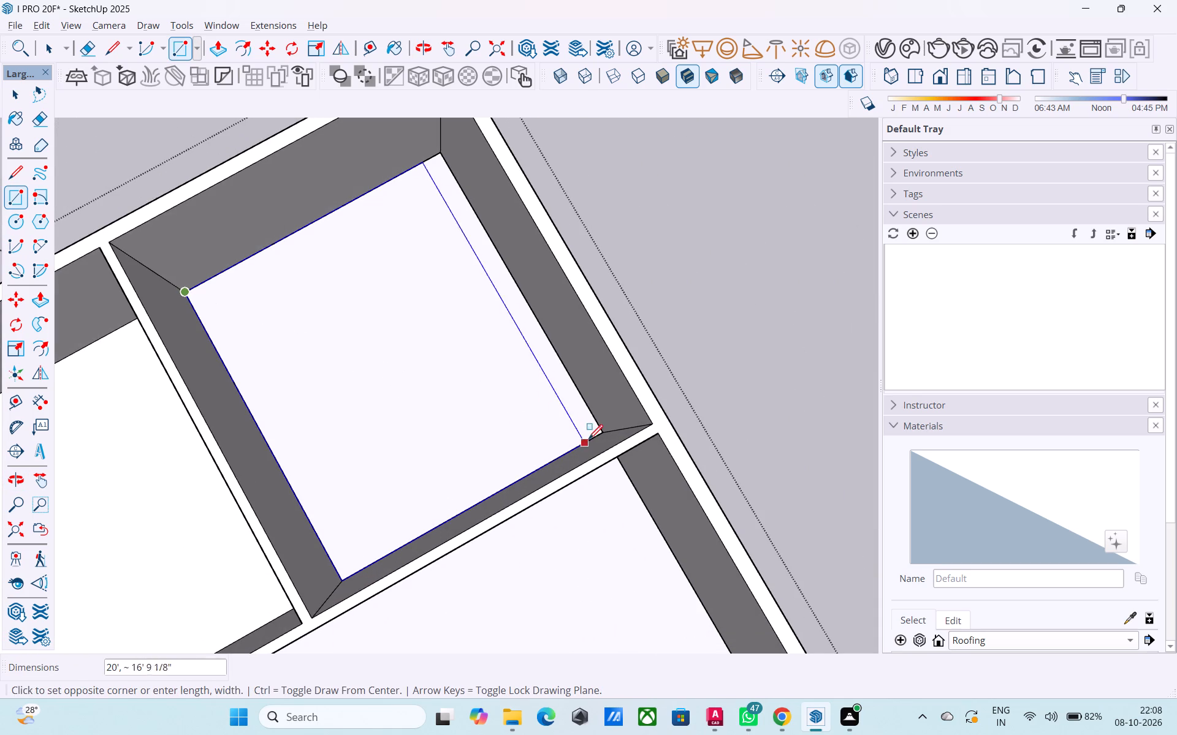
{"action": "left_click", "coordinate": [606, 432]}
Draw a floor rectangle between opposite inner corners of the small room beside the larger end room on the upper storey.
{"action": "scroll", "coordinate": [565, 451], "scroll_direction": "down", "scroll_amount": 10}
{"action": "middle_click_drag", "start_coordinate": [421, 456], "coordinate": [438, 439]}
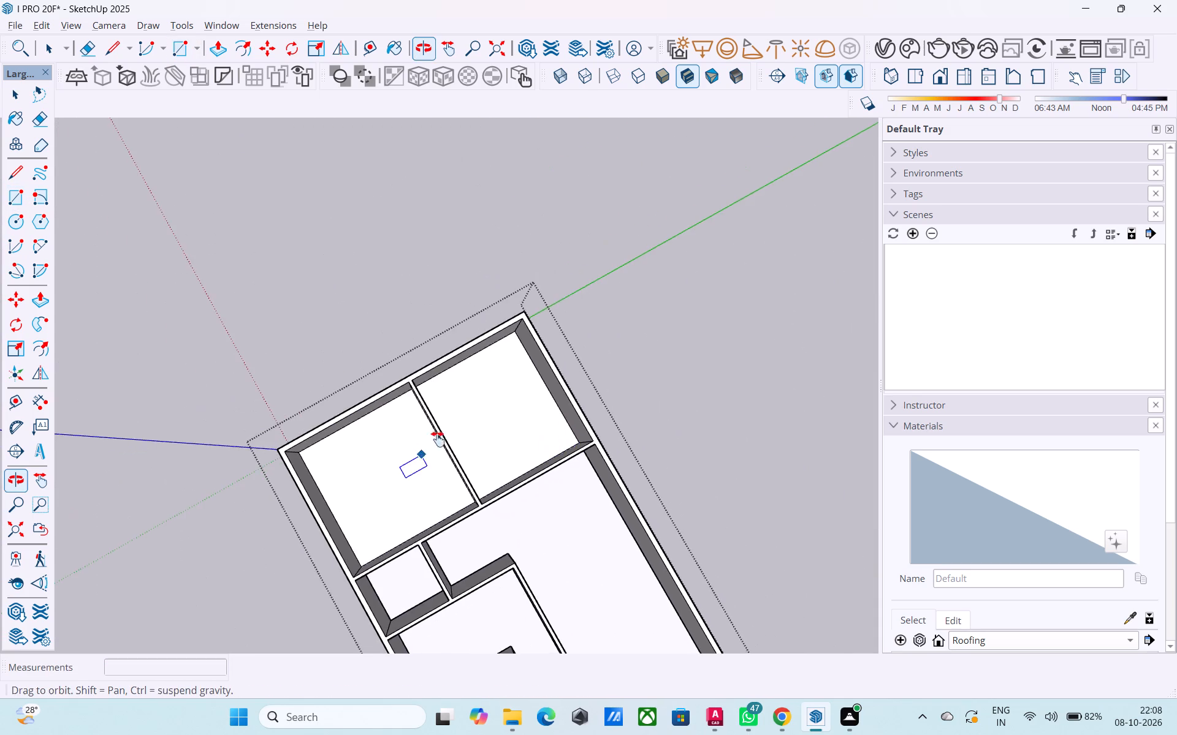
{"action": "middle_click_drag", "start_coordinate": [438, 439], "coordinate": [572, 255]}
{"action": "scroll", "coordinate": [567, 375], "scroll_direction": "up", "scroll_amount": 5}
{"action": "middle_click_drag", "start_coordinate": [565, 381], "coordinate": [479, 380]}
{"action": "middle_click_drag", "start_coordinate": [518, 394], "coordinate": [354, 347]}
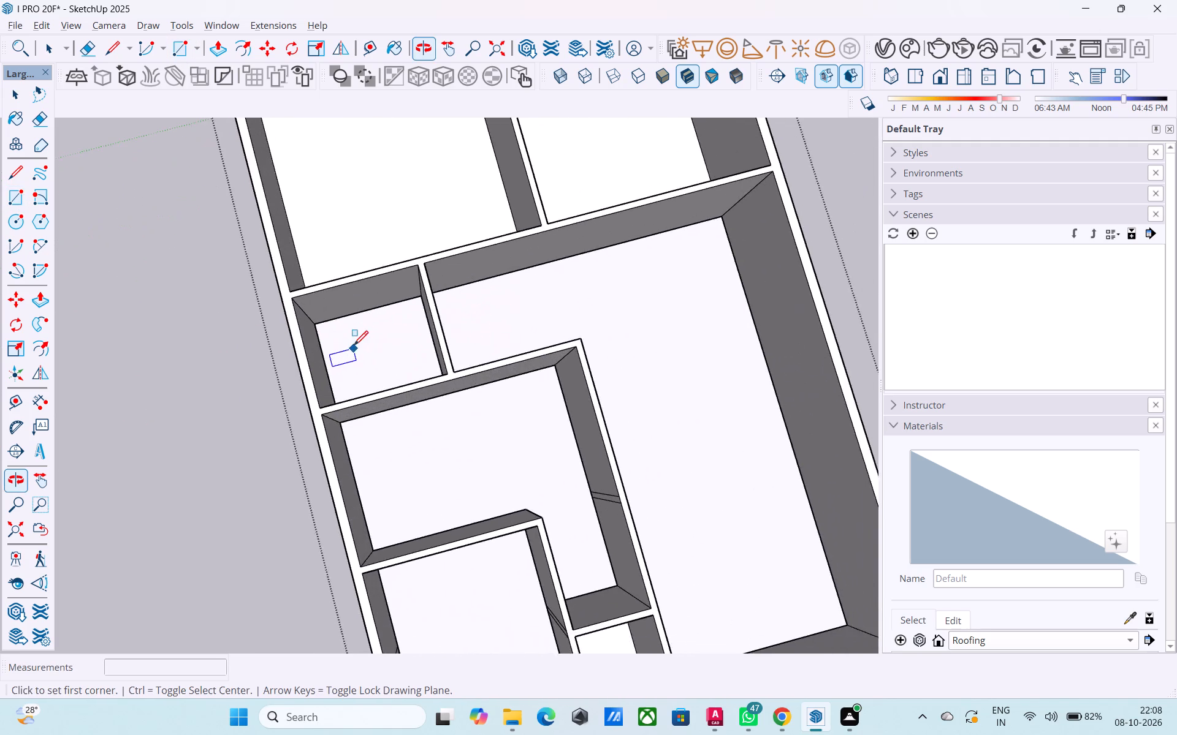
{"action": "middle_click_drag", "start_coordinate": [354, 347], "coordinate": [353, 349]}
{"action": "scroll", "coordinate": [355, 341], "scroll_direction": "up", "scroll_amount": 9}
{"action": "left_click", "coordinate": [279, 304]}
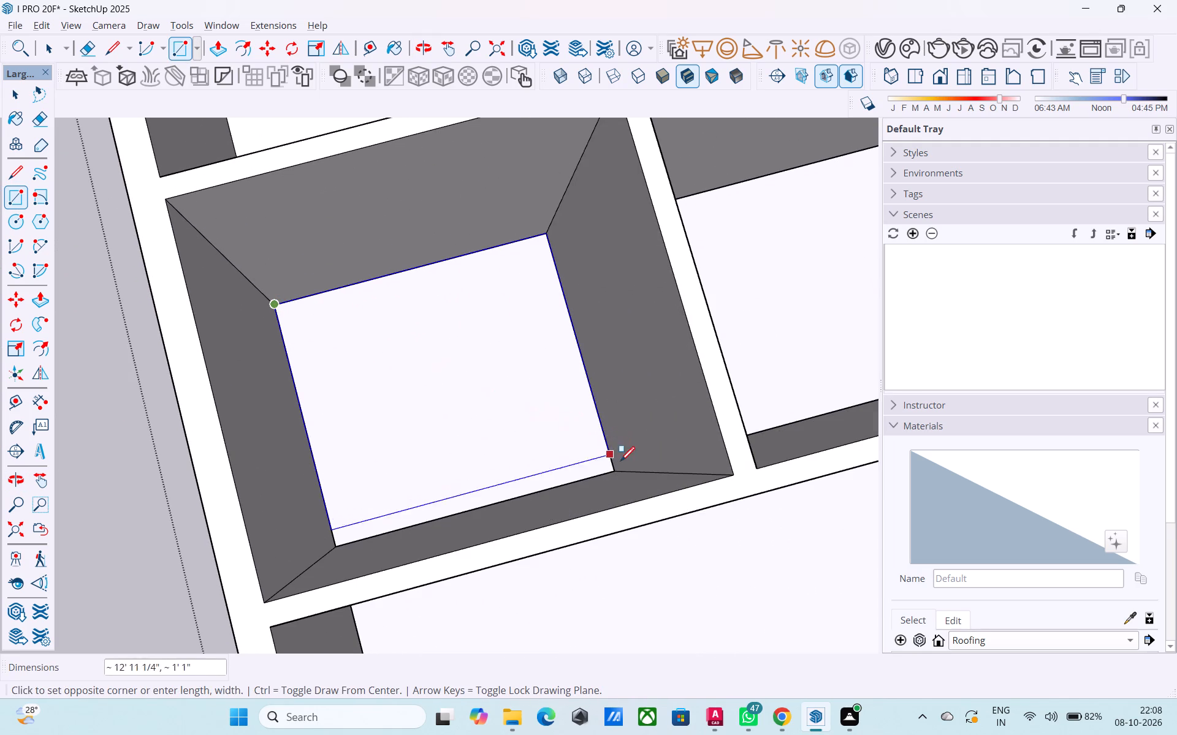
{"action": "left_click", "coordinate": [622, 474]}
Draw an 8' 9" by 28' floor rectangle across the wide end of the largest L-shaped room in the upper walls group.
{"action": "scroll", "coordinate": [750, 442], "scroll_direction": "down", "scroll_amount": 4}
{"action": "middle_click_drag", "start_coordinate": [750, 443], "coordinate": [165, 491]}
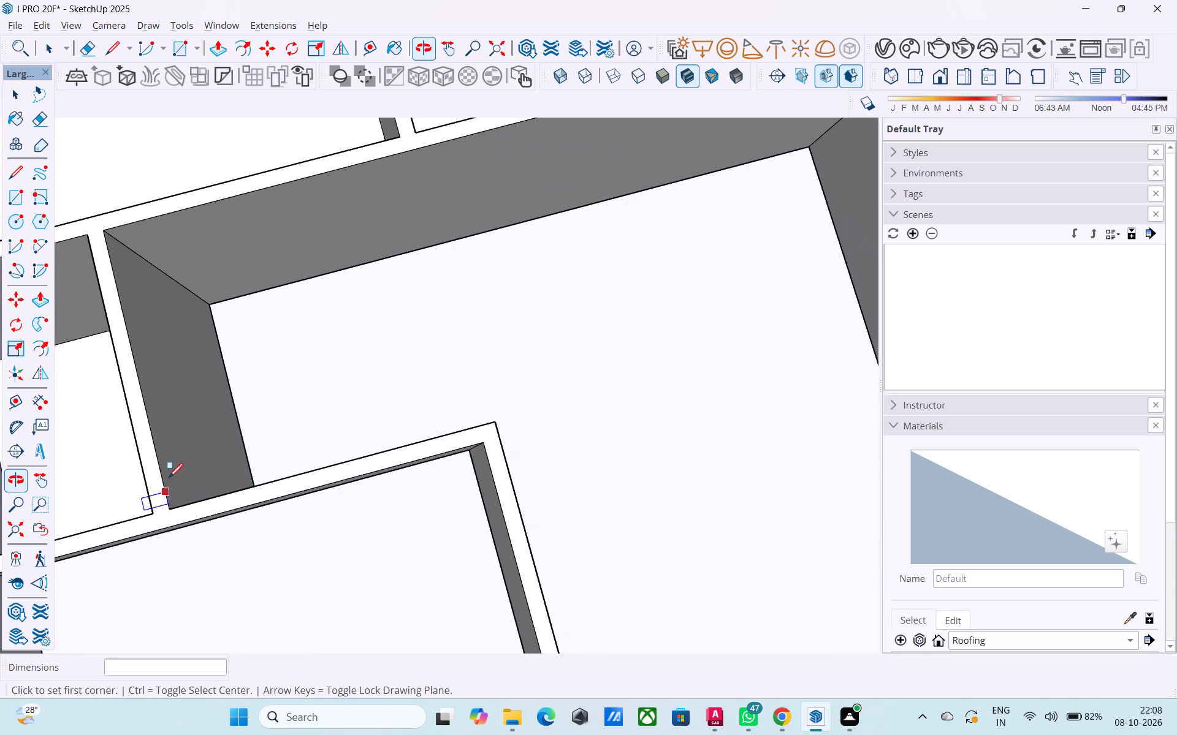
{"action": "left_click", "coordinate": [215, 306]}
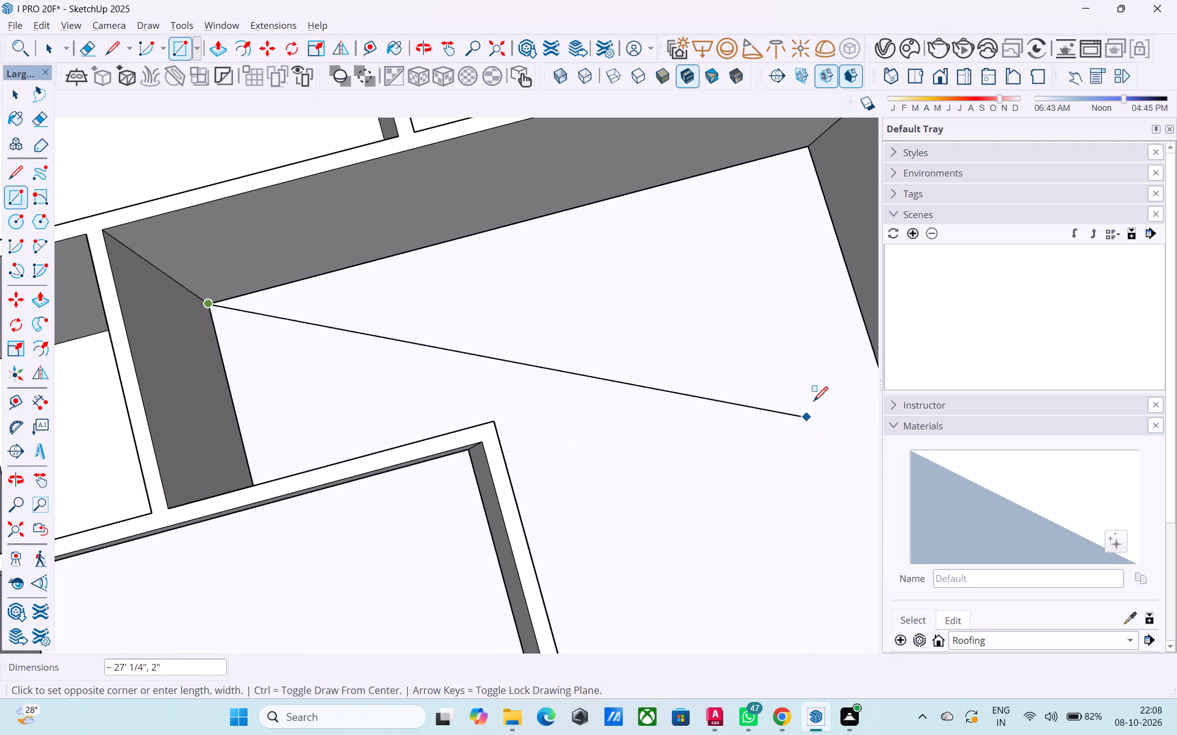
{"action": "left_click", "coordinate": [865, 330]}
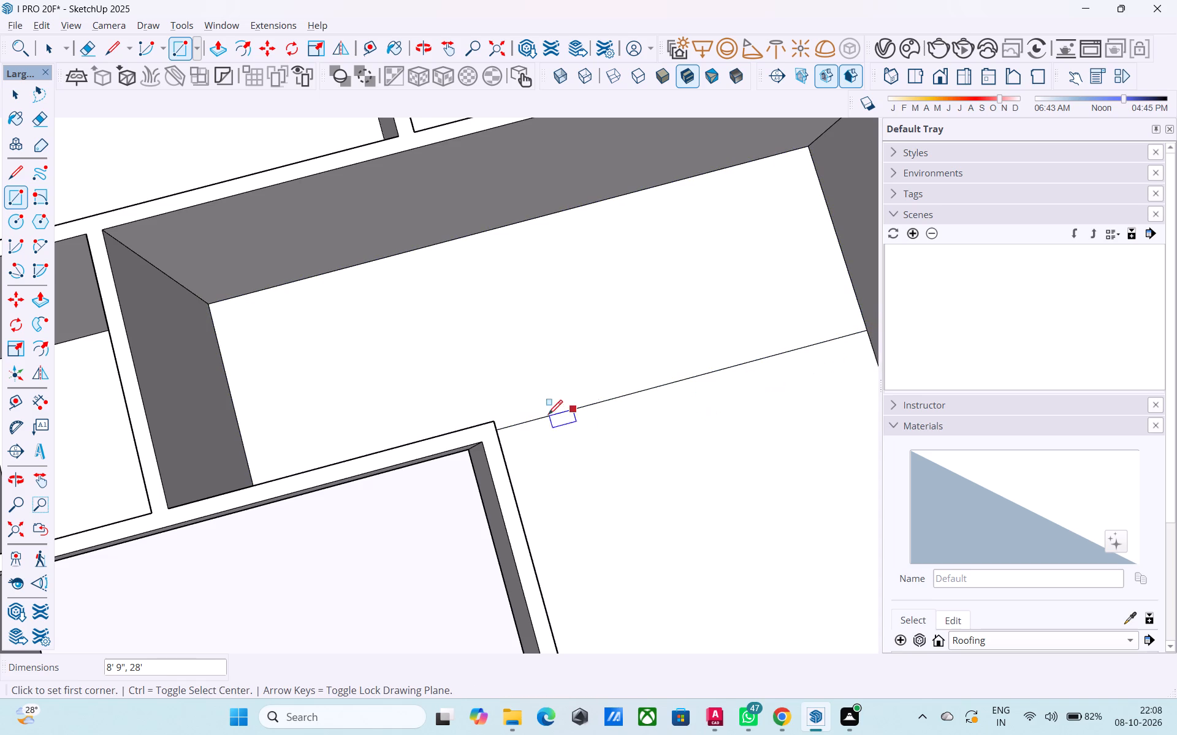
Draw a 29' 3" by 18' floor rectangle over the rest of the largest L-shaped room, ending at its far inner corner.
{"action": "middle_click_drag", "start_coordinate": [529, 432], "coordinate": [454, 396]}
{"action": "middle_click_drag", "start_coordinate": [530, 432], "coordinate": [332, 402], "text": "shift"}
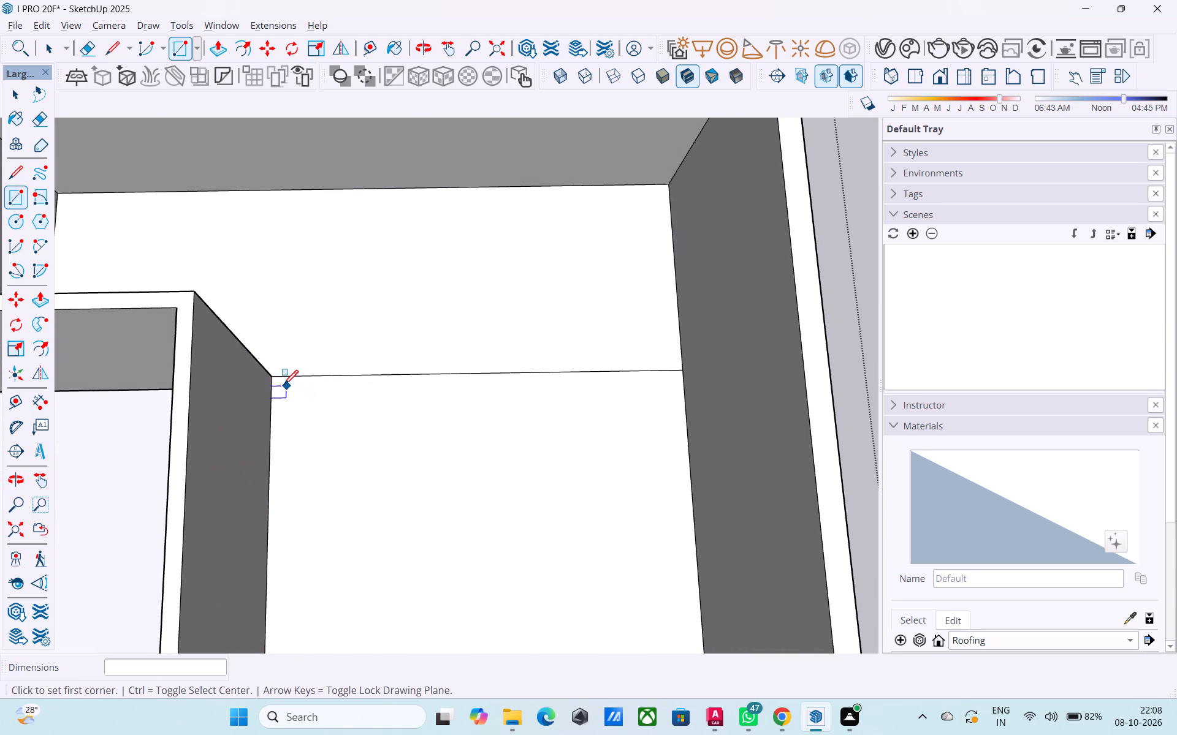
{"action": "left_click", "coordinate": [270, 376]}
{"action": "scroll", "coordinate": [528, 546], "scroll_direction": "down", "scroll_amount": 8}
{"action": "middle_click_drag", "start_coordinate": [584, 637], "coordinate": [560, 402]}
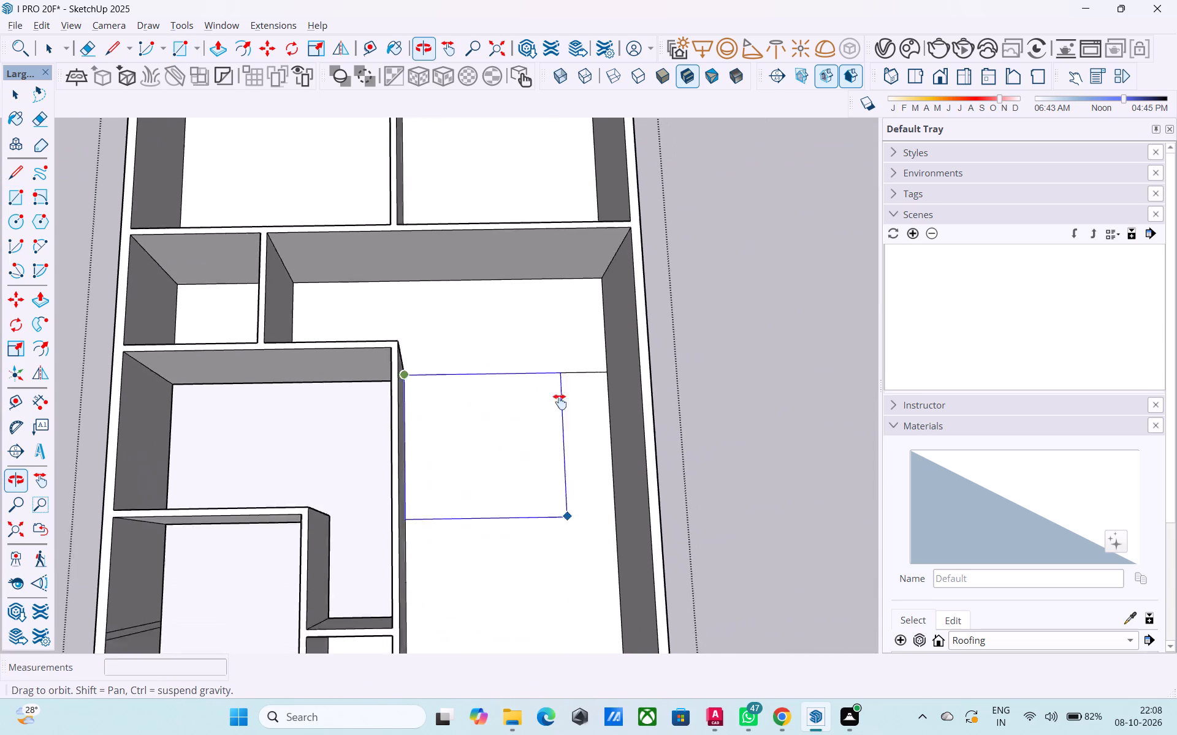
{"action": "middle_click_drag", "start_coordinate": [560, 402], "coordinate": [567, 376]}
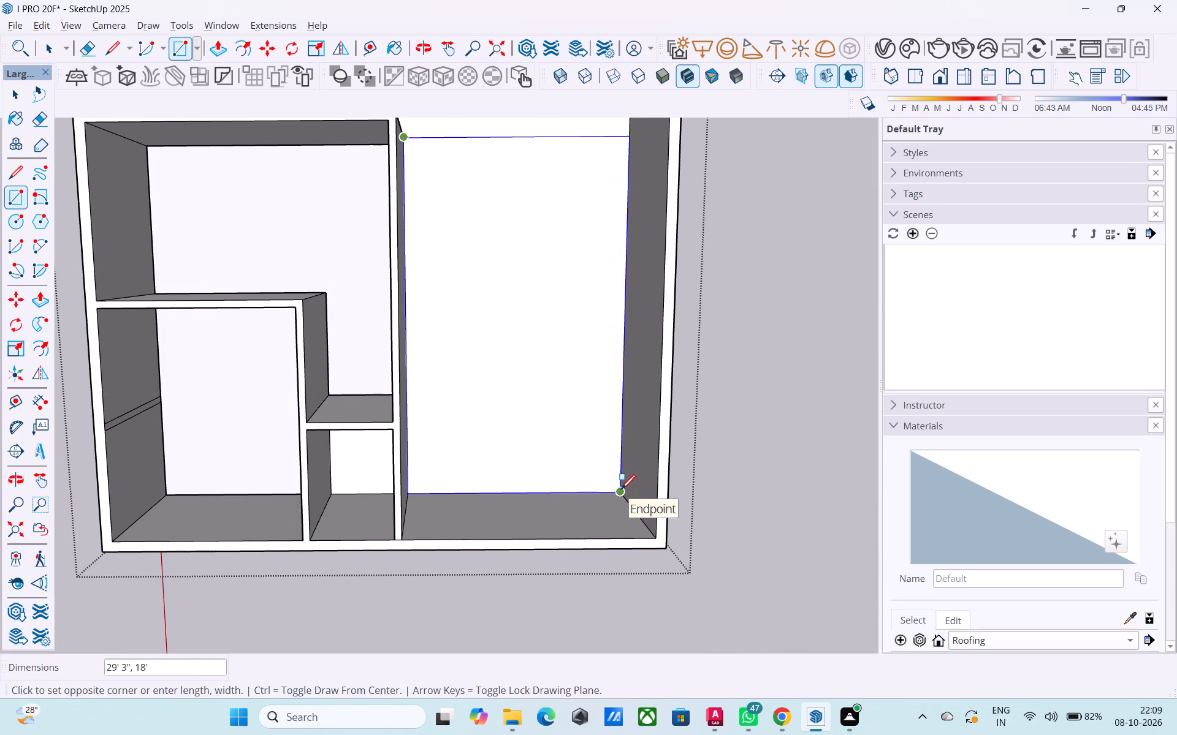
{"action": "left_click", "coordinate": [621, 491]}
Draw a floor rectangle across the wide part of the smaller L-shaped room on the upper storey.
{"action": "middle_click_drag", "start_coordinate": [384, 320], "coordinate": [582, 457]}
{"action": "middle_click_drag", "start_coordinate": [465, 388], "coordinate": [454, 342]}
{"action": "scroll", "coordinate": [394, 309], "scroll_direction": "up", "scroll_amount": 3}
{"action": "left_click", "coordinate": [329, 260]}
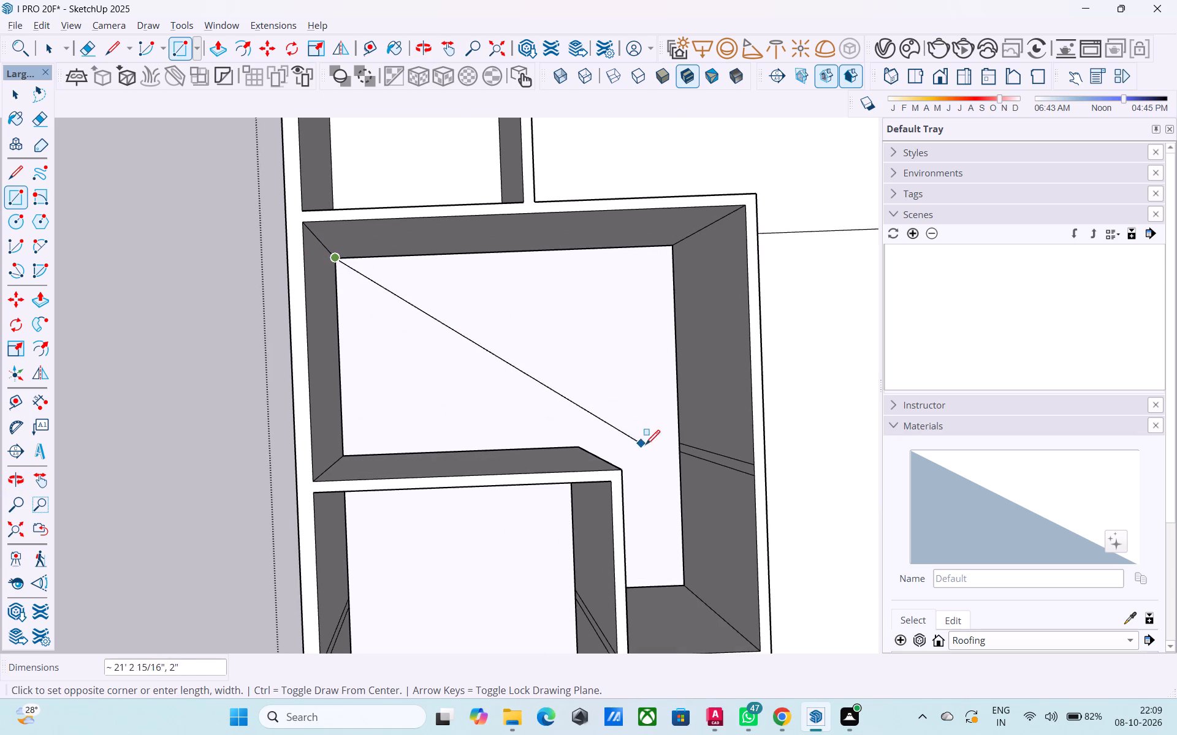
{"action": "left_click", "coordinate": [684, 442]}
Draw a floor rectangle over the narrow leg of the smaller L-shaped room, from the inner wall corner to the opposite corner.
{"action": "middle_click_drag", "start_coordinate": [704, 505], "coordinate": [518, 437], "text": "shift"}
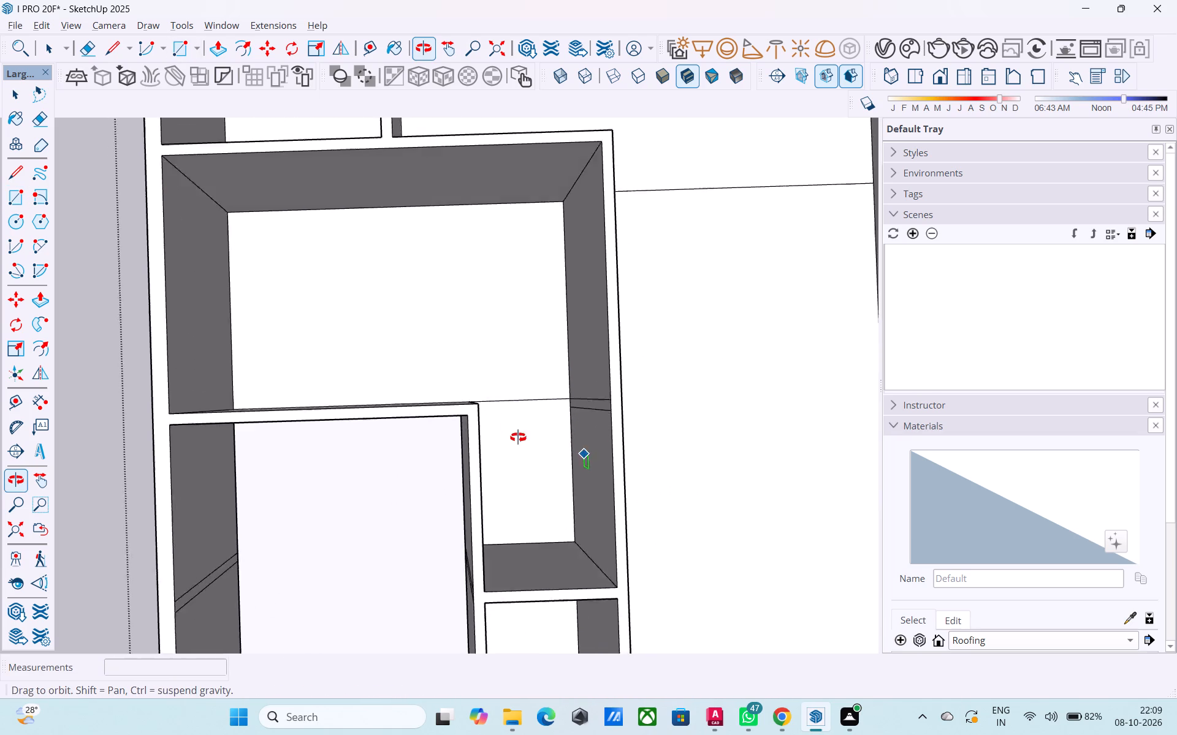
{"action": "middle_click_drag", "start_coordinate": [518, 437], "coordinate": [497, 425], "text": "shift"}
{"action": "middle_click_drag", "start_coordinate": [484, 411], "coordinate": [400, 385]}
{"action": "scroll", "coordinate": [412, 385], "scroll_direction": "up", "scroll_amount": 4}
{"action": "left_click", "coordinate": [429, 374]}
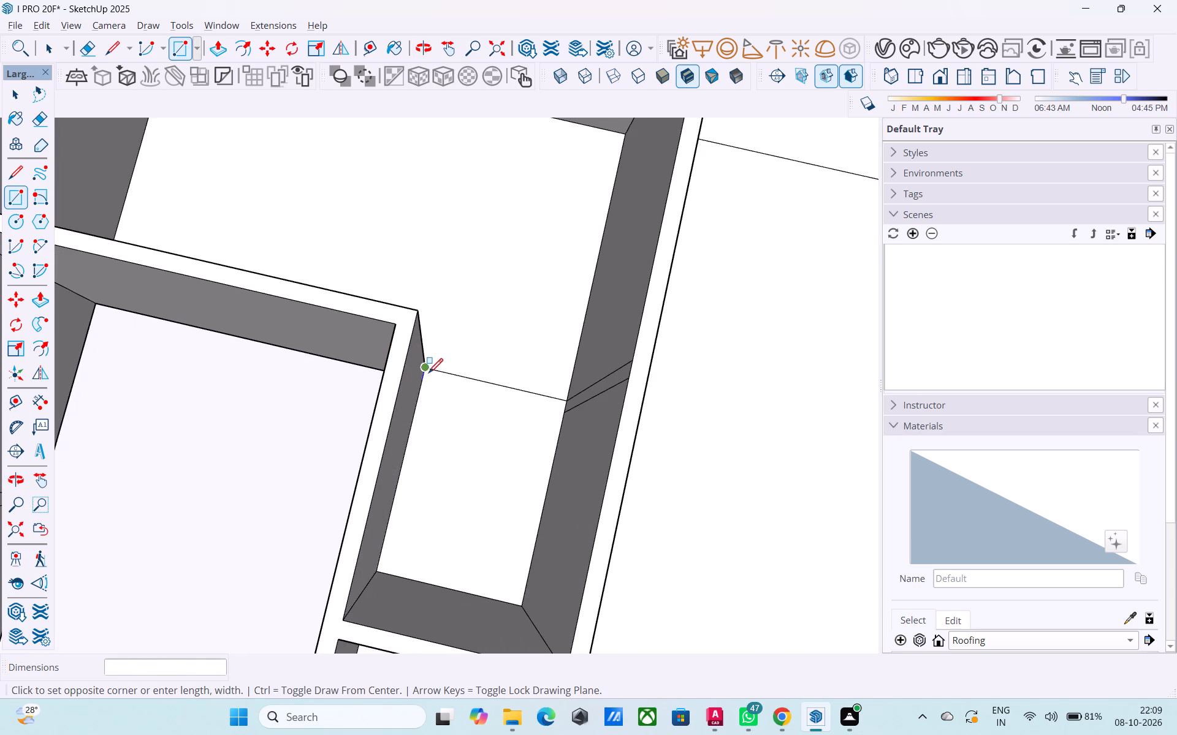
{"action": "left_click", "coordinate": [520, 609]}
Draw a 16' 6" by 13' 6" floor rectangle between opposite inner corners of the corner room beside the smaller L-shaped room.
{"action": "middle_click_drag", "start_coordinate": [415, 544], "coordinate": [576, 500]}
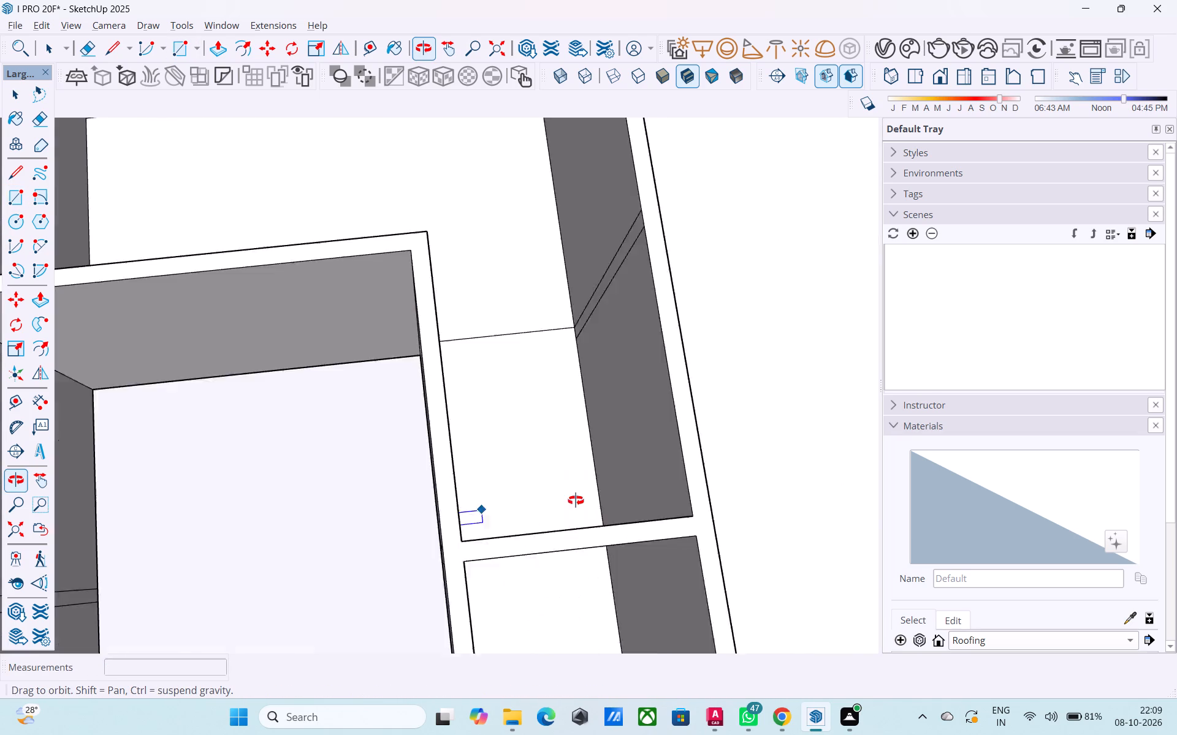
{"action": "middle_click_drag", "start_coordinate": [576, 500], "coordinate": [782, 282]}
{"action": "left_click", "coordinate": [233, 282]}
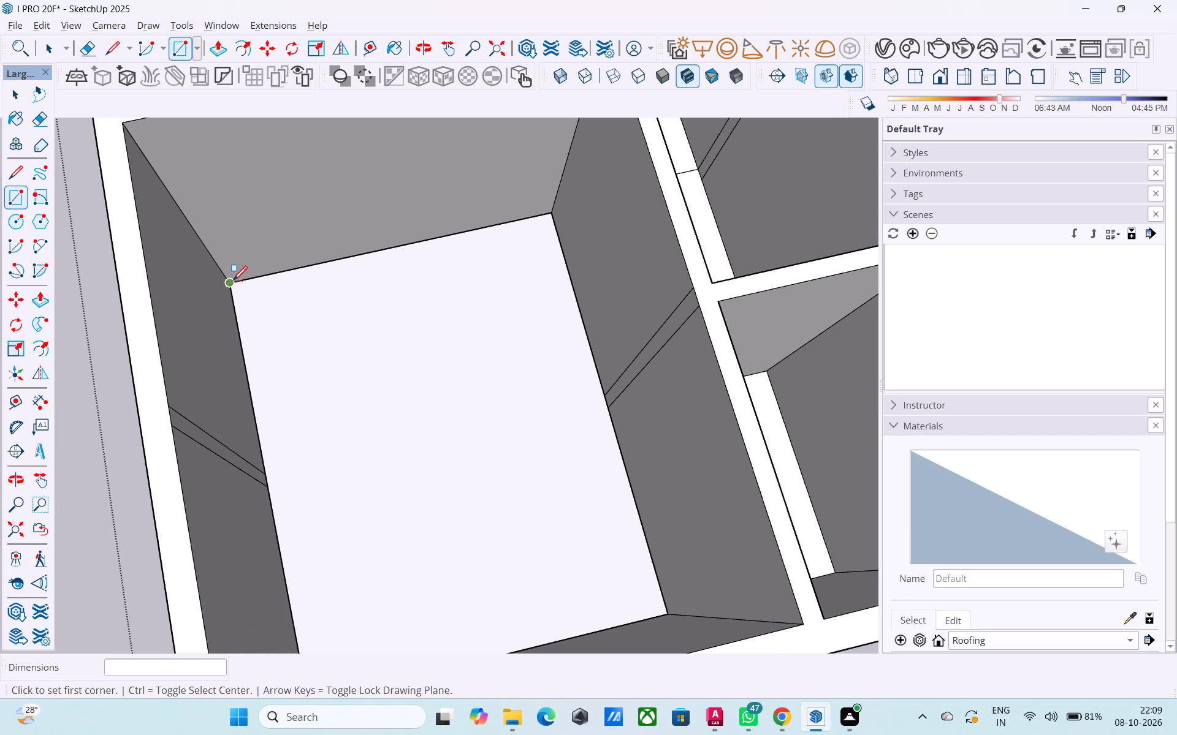
{"action": "left_click", "coordinate": [668, 614]}
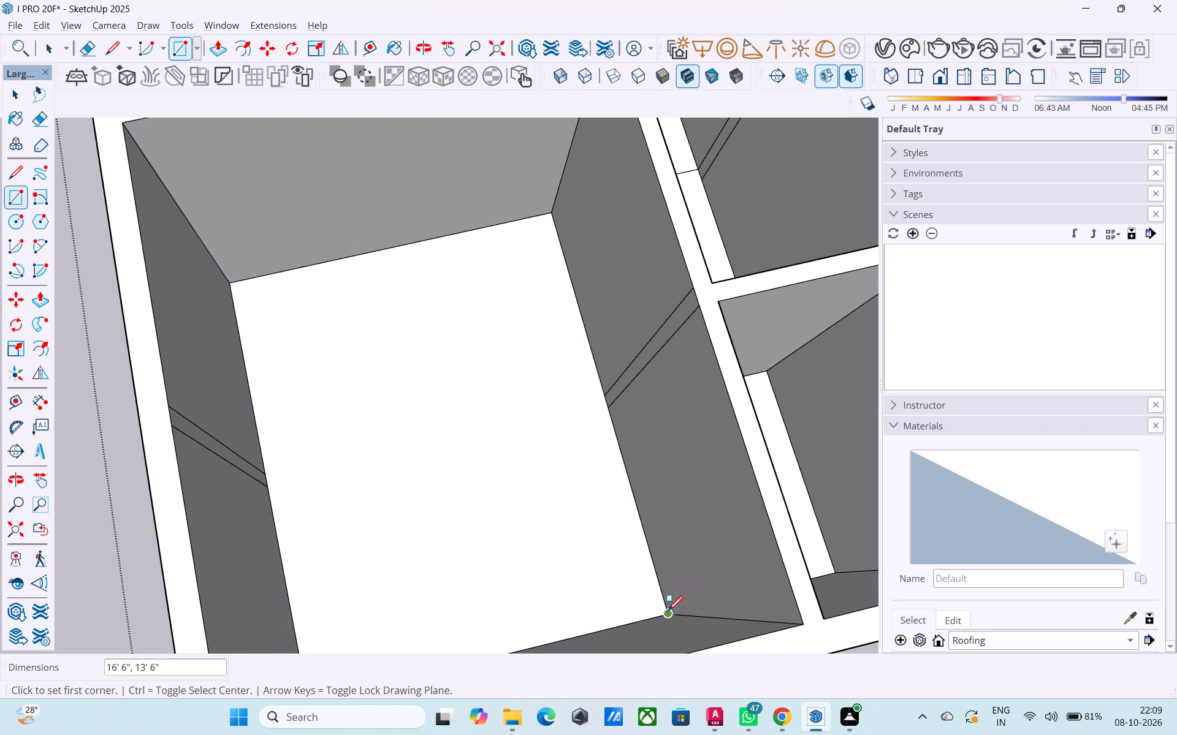
Draw a floor rectangle between opposite inner corners of the small room between the corner room and the largest room.
{"action": "middle_click_drag", "start_coordinate": [787, 565], "coordinate": [290, 585]}
{"action": "scroll", "coordinate": [292, 580], "scroll_direction": "up", "scroll_amount": 1, "text": "shift"}
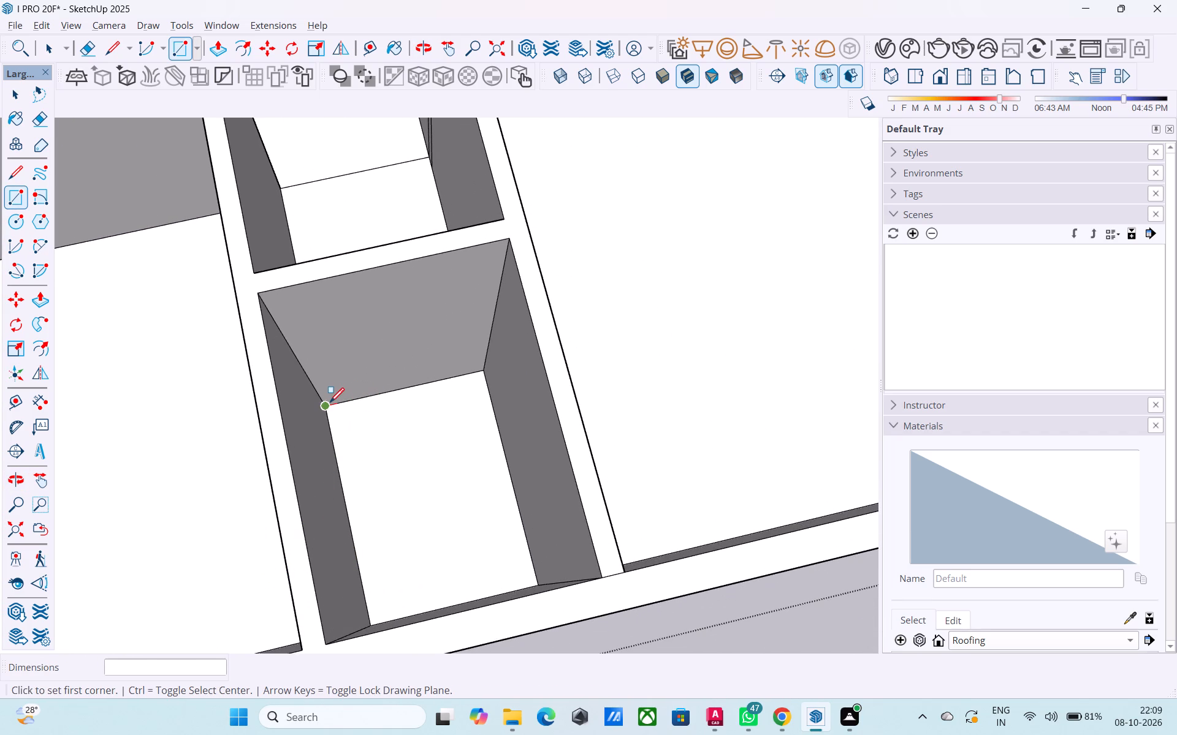
{"action": "left_click", "coordinate": [330, 404]}
{"action": "left_click", "coordinate": [538, 583]}
Erase the seam lines between the floor rectangles in both L-shaped rooms so each room has one continuous floor face.
{"action": "scroll", "coordinate": [640, 524], "scroll_direction": "down", "scroll_amount": 5}
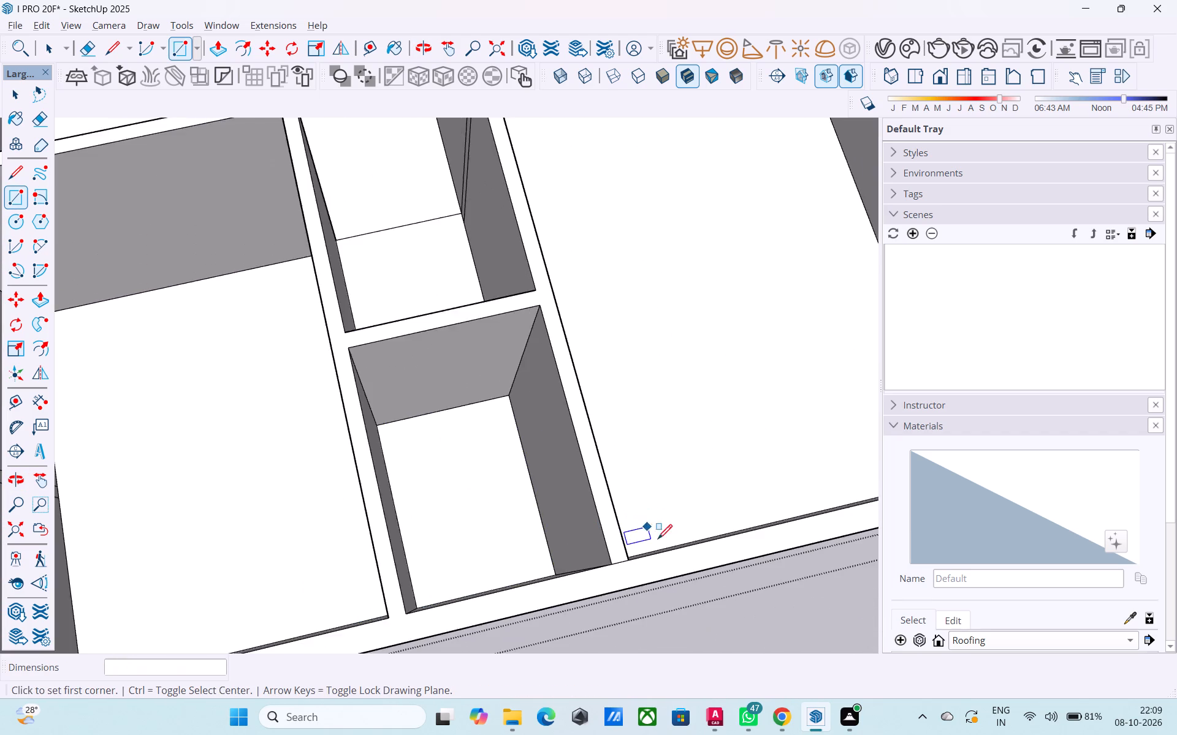
{"action": "scroll", "coordinate": [658, 540], "scroll_direction": "down", "scroll_amount": 6}
{"action": "middle_click_drag", "start_coordinate": [672, 550], "coordinate": [531, 608]}
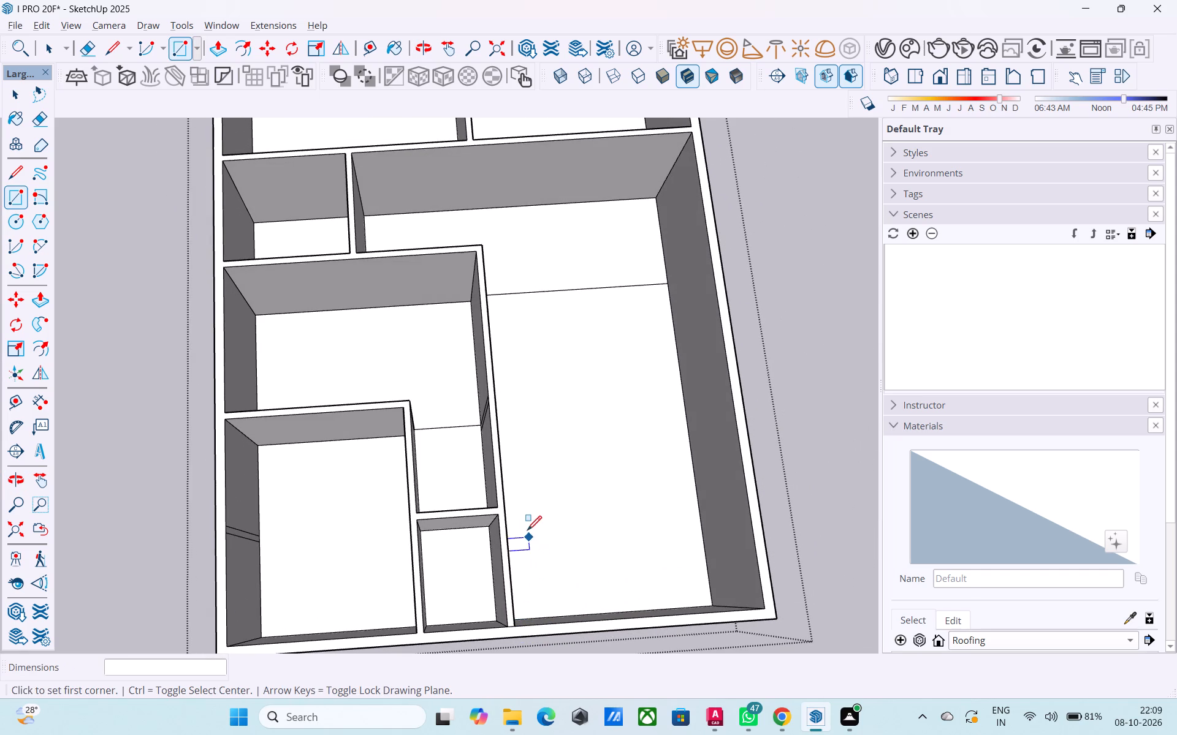
{"action": "key", "text": "space"}
{"action": "key", "text": "e"}
{"action": "left_click_drag", "start_coordinate": [554, 274], "coordinate": [557, 309]}
{"action": "left_click_drag", "start_coordinate": [426, 420], "coordinate": [432, 435]}
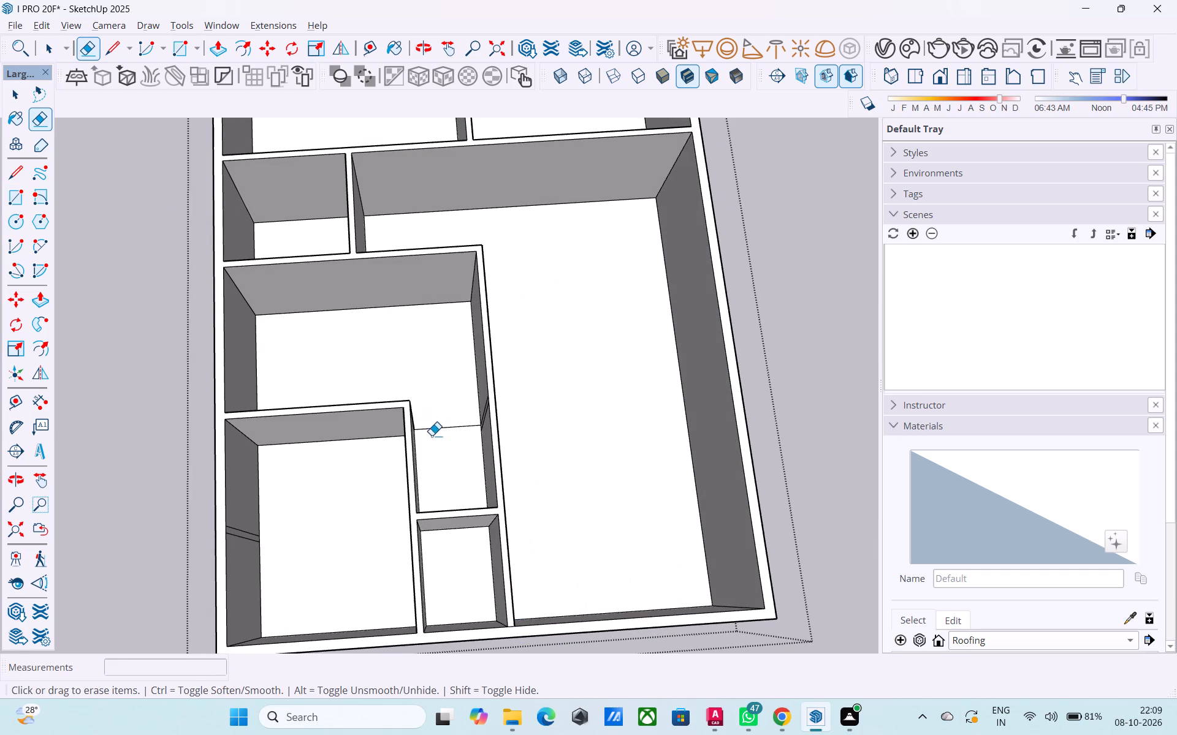
{"action": "left_click_drag", "start_coordinate": [432, 435], "coordinate": [433, 448]}
Examine the upper storey's room floors and walls from above and from the side.
{"action": "scroll", "coordinate": [449, 549], "scroll_direction": "down", "scroll_amount": 5}
{"action": "middle_click_drag", "start_coordinate": [465, 454], "coordinate": [460, 592]}
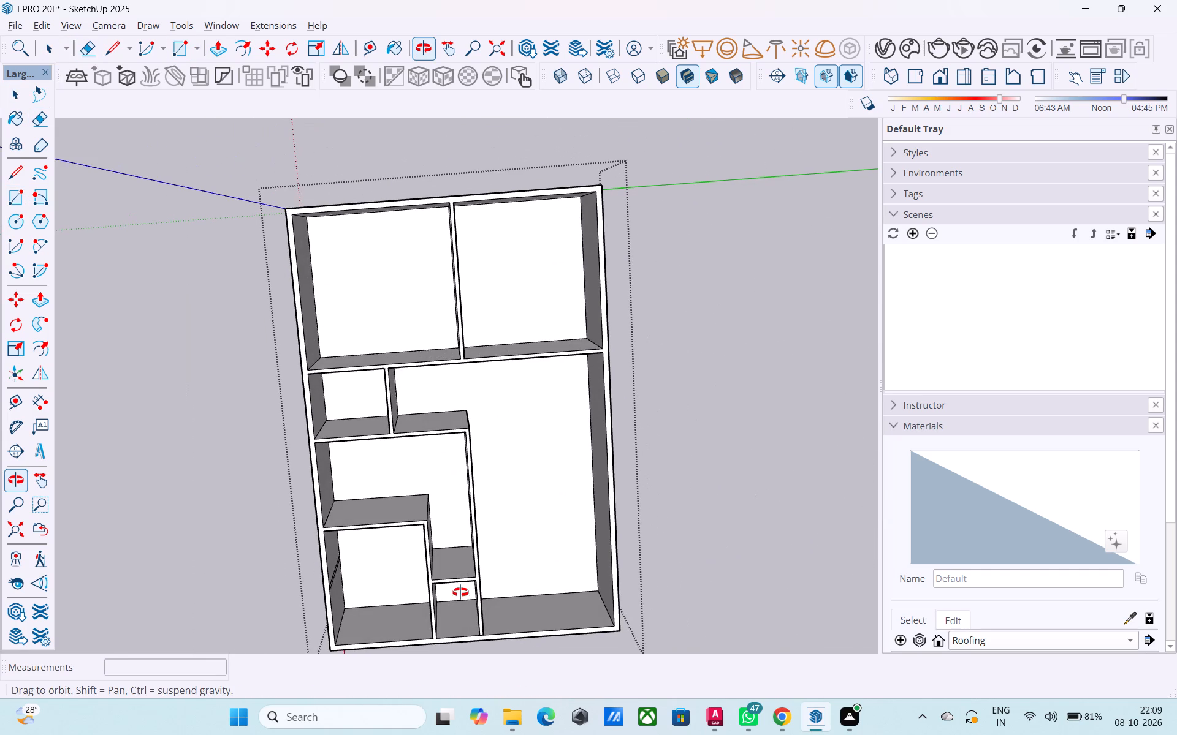
{"action": "middle_click_drag", "start_coordinate": [460, 592], "coordinate": [460, 592]}
{"action": "middle_click_drag", "start_coordinate": [460, 586], "coordinate": [492, 512]}
{"action": "key", "text": "space"}
{"action": "middle_click_drag", "start_coordinate": [455, 521], "coordinate": [455, 524]}
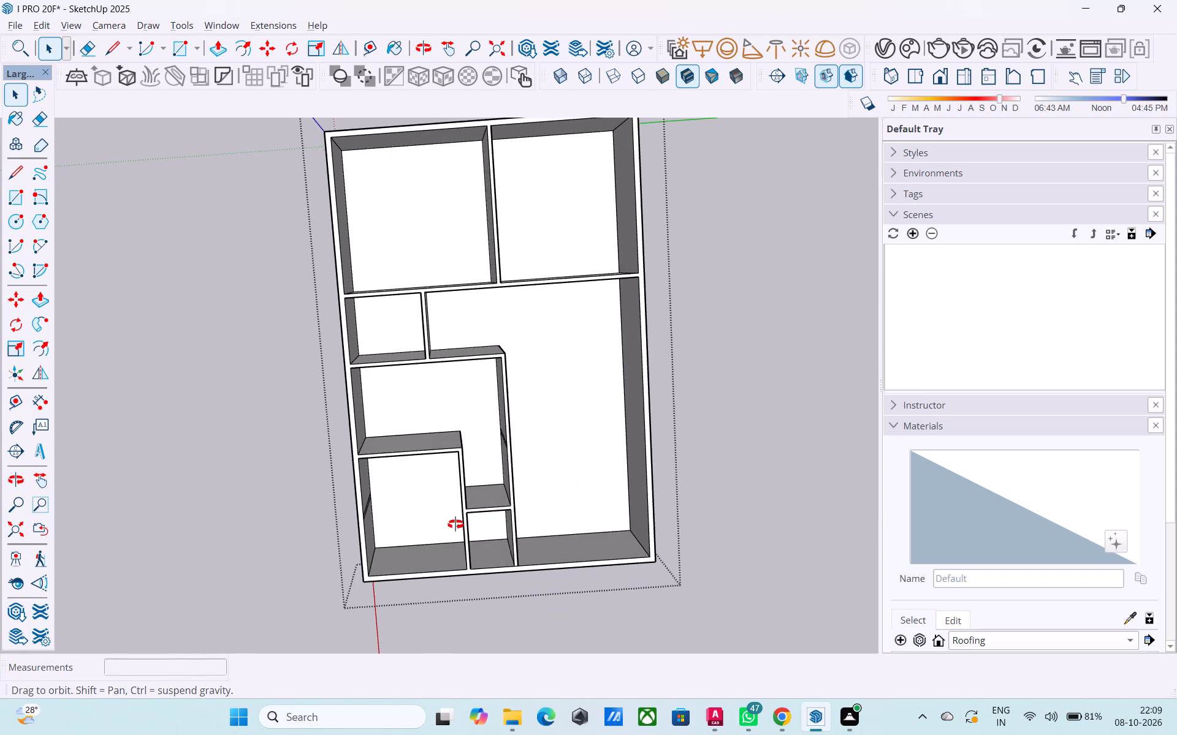
{"action": "middle_click_drag", "start_coordinate": [455, 524], "coordinate": [523, 205]}
{"action": "middle_click_drag", "start_coordinate": [547, 300], "coordinate": [560, 384]}
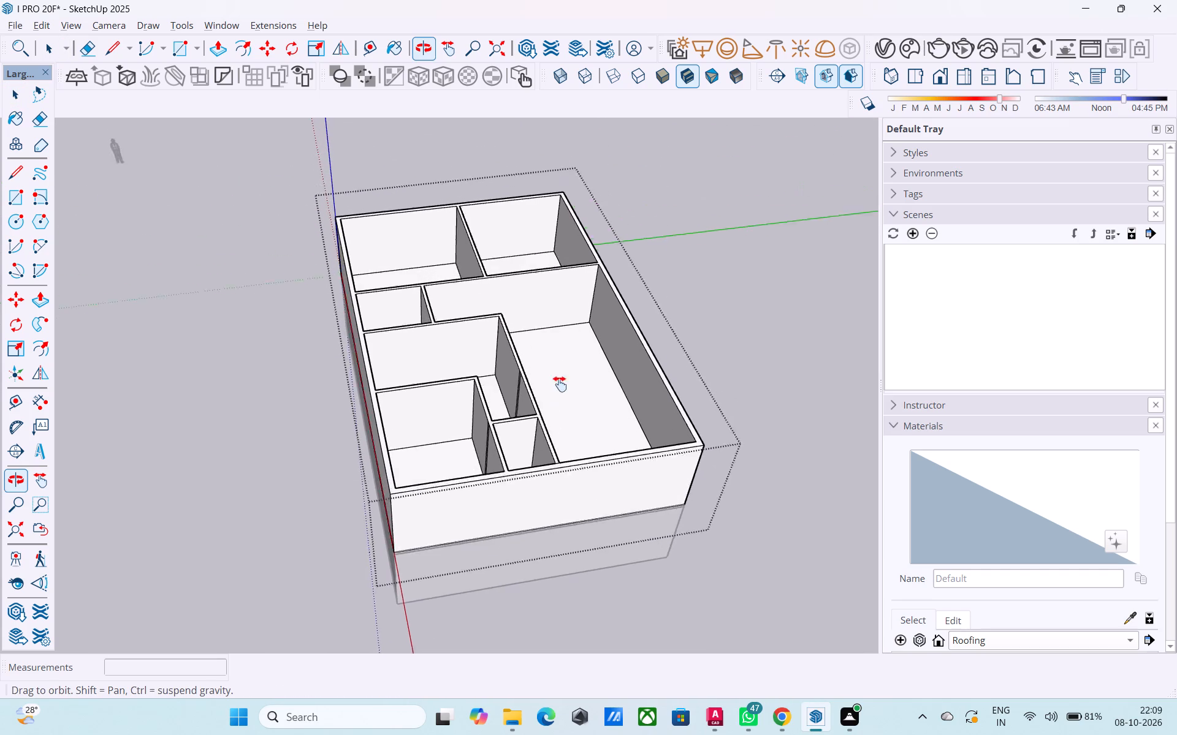
{"action": "middle_click_drag", "start_coordinate": [560, 384], "coordinate": [538, 288]}
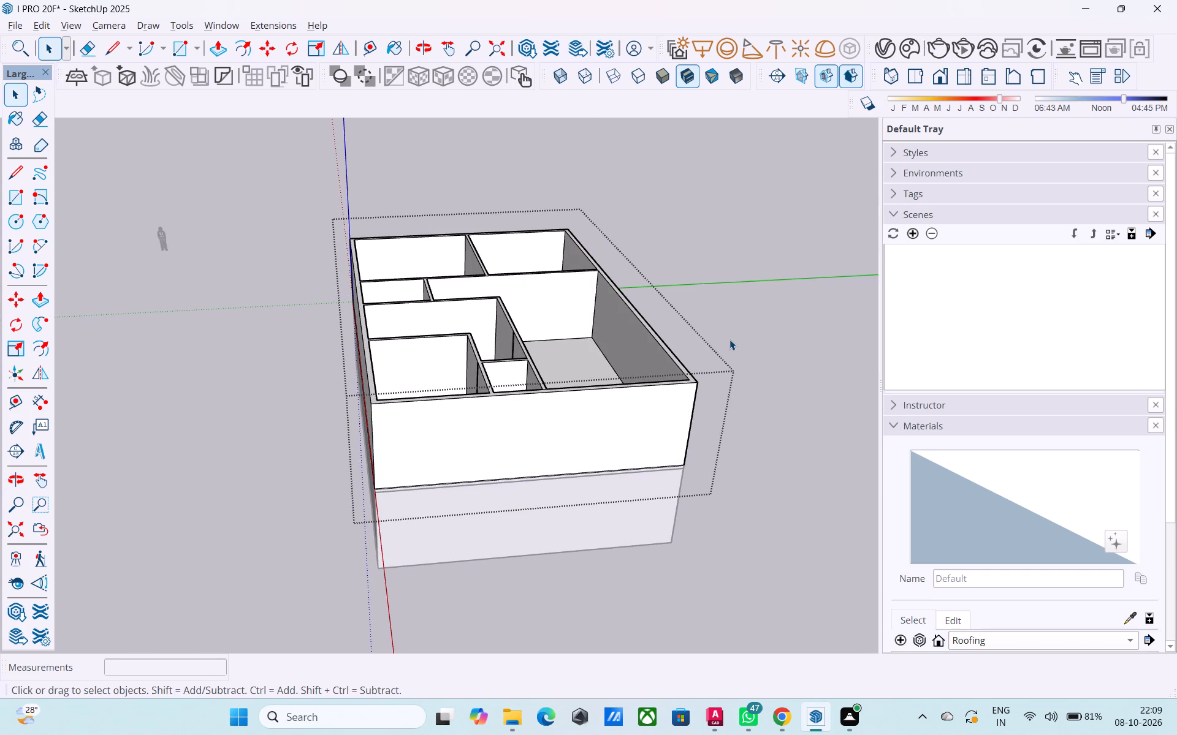
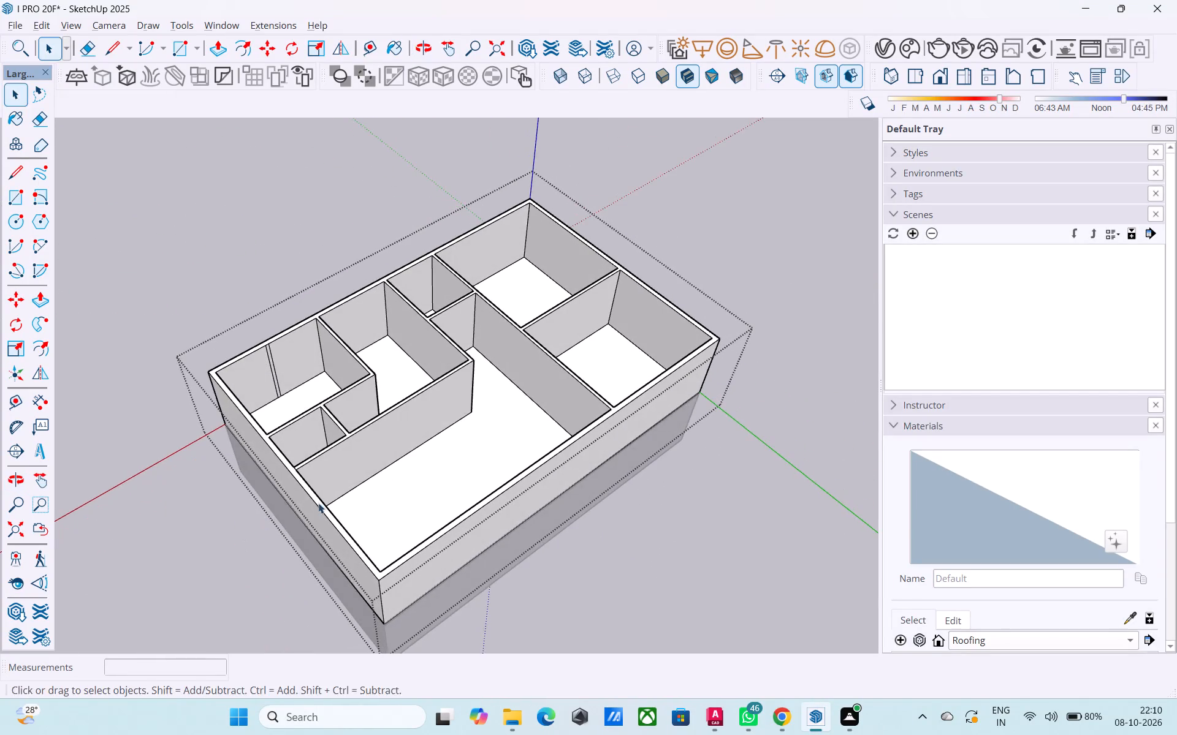
Outline a 6" wide, 12' high strip on the largest room's long partition face, aligned with the short cross partition behind it.
{"action": "middle_click_drag", "start_coordinate": [322, 500], "coordinate": [273, 493]}
{"action": "key", "text": "l"}
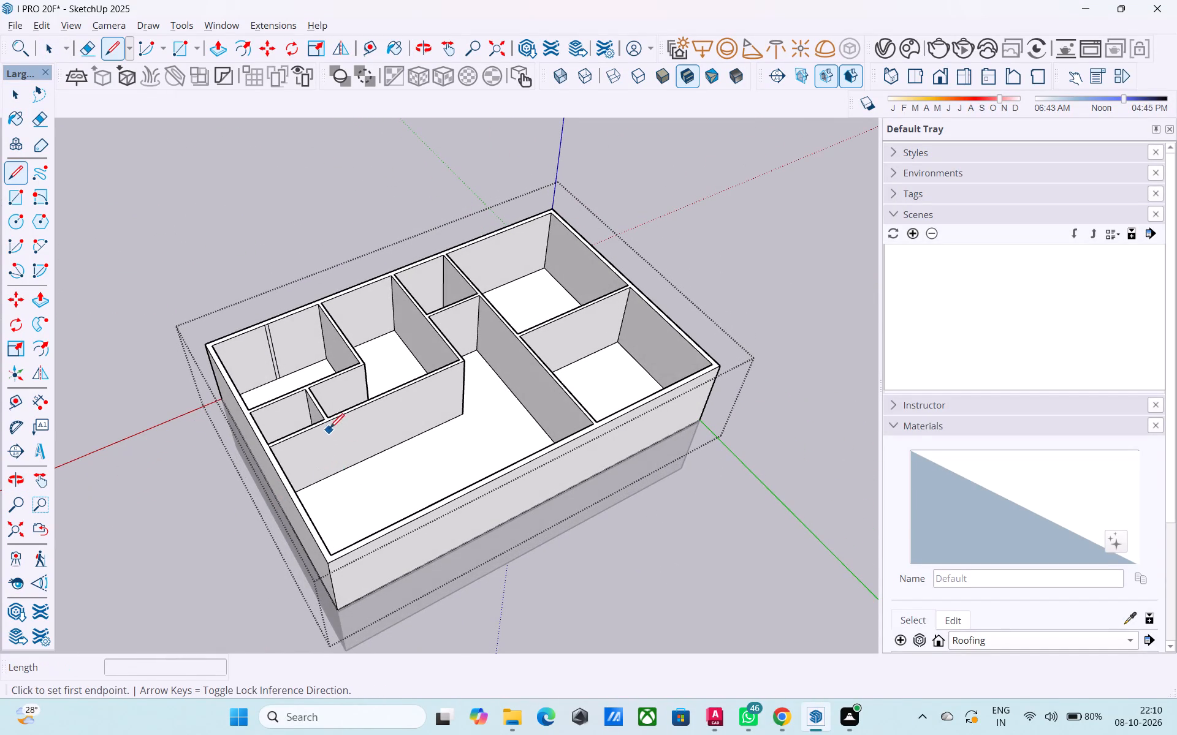
{"action": "scroll", "coordinate": [330, 428], "scroll_direction": "up", "scroll_amount": 7}
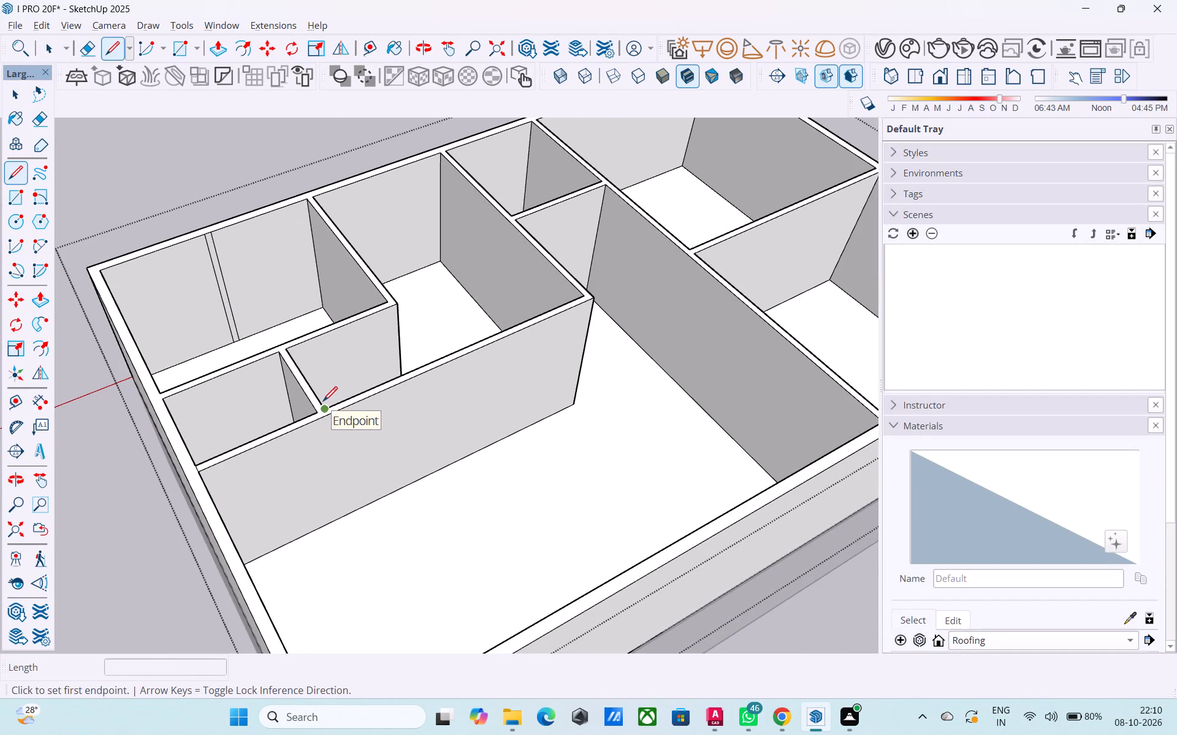
{"action": "scroll", "coordinate": [310, 425], "scroll_direction": "up", "scroll_amount": 2}
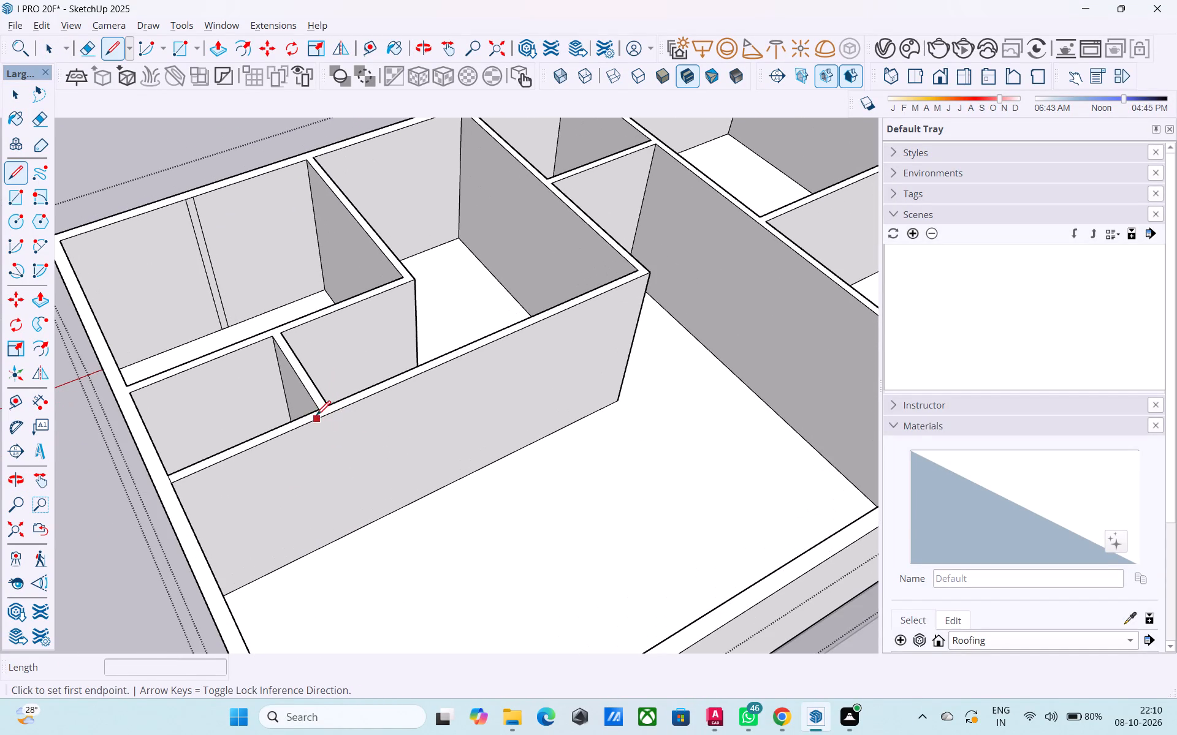
{"action": "left_click", "coordinate": [320, 409]}
{"action": "scroll", "coordinate": [338, 414], "scroll_direction": "up", "scroll_amount": 6}
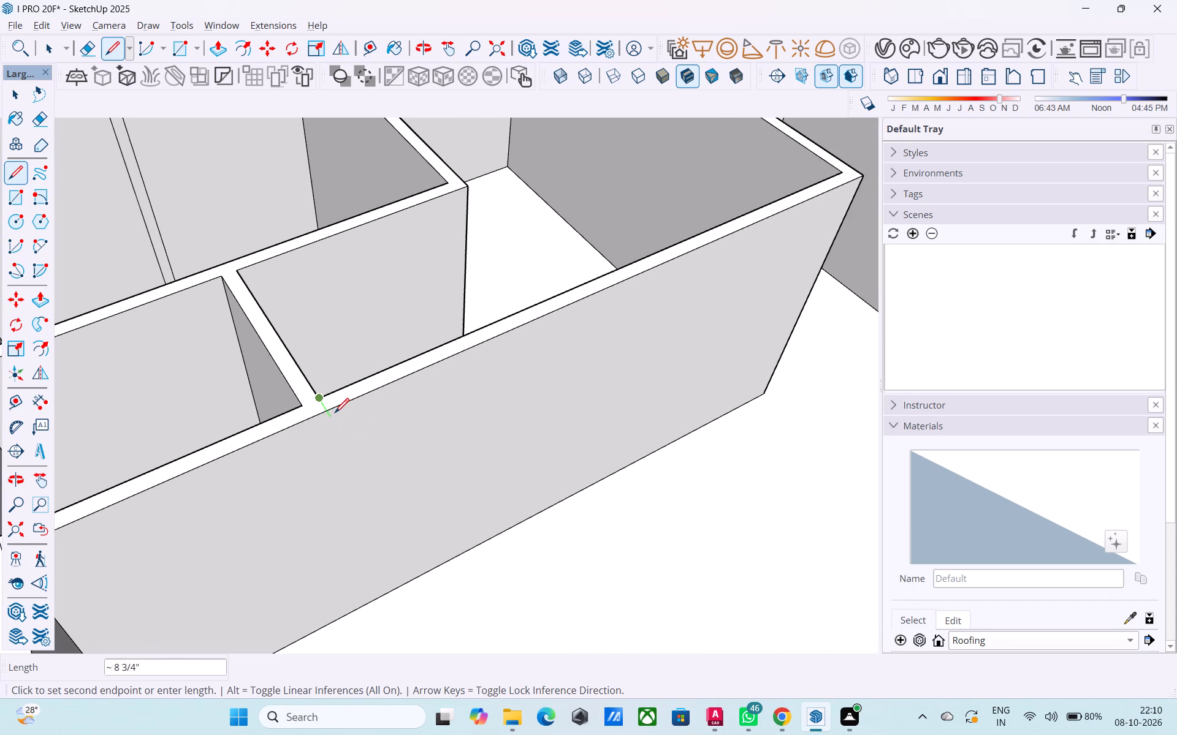
{"action": "left_click", "coordinate": [329, 414]}
{"action": "left_click", "coordinate": [302, 406]}
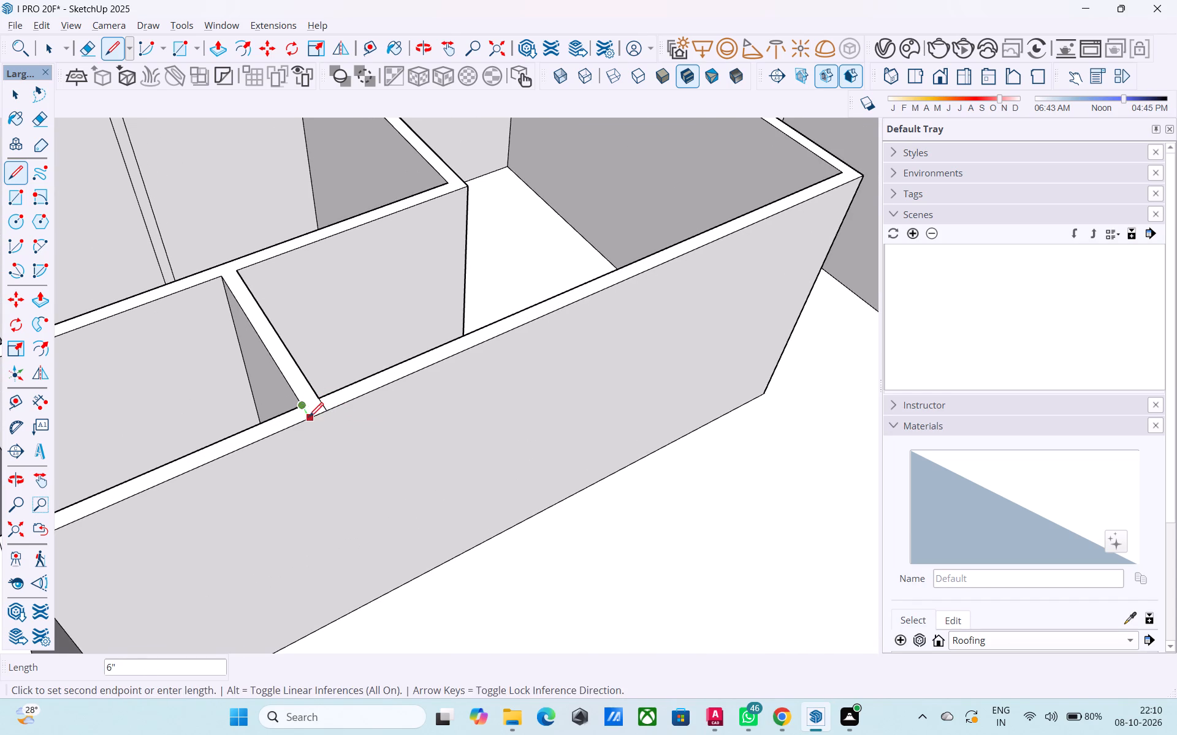
{"action": "left_click", "coordinate": [309, 418]}
{"action": "left_click", "coordinate": [309, 423]}
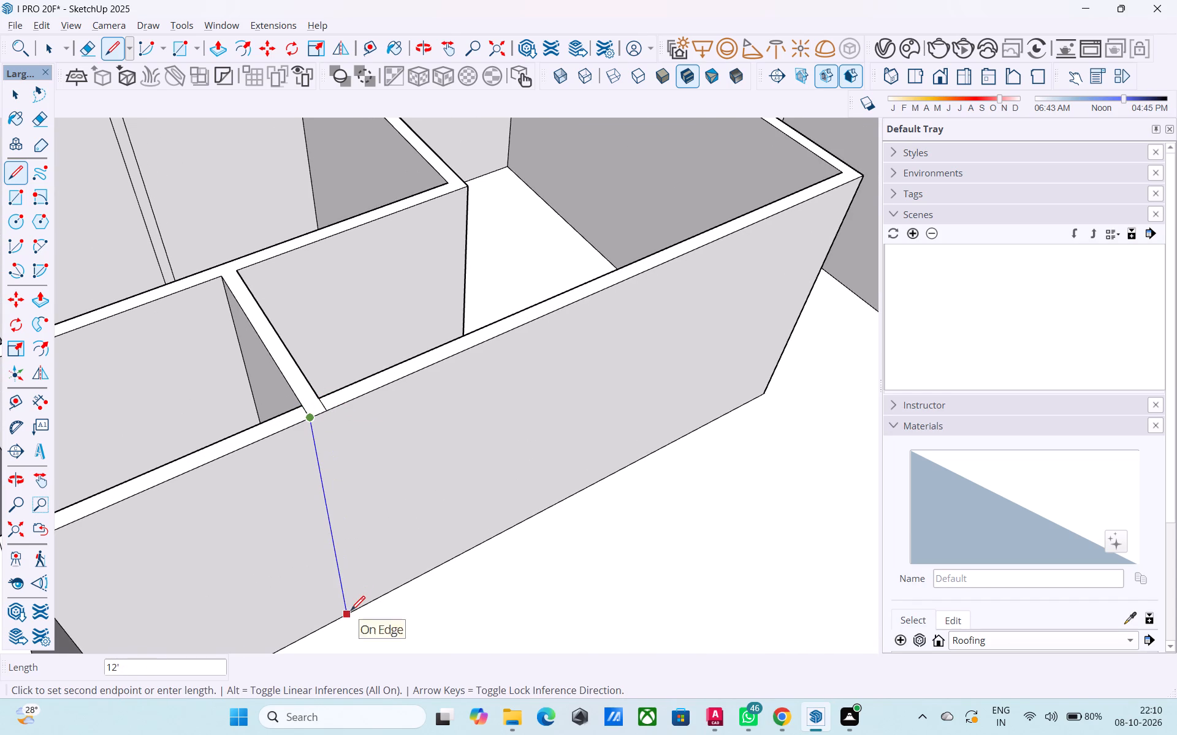
{"action": "left_click", "coordinate": [351, 612]}
{"action": "left_click", "coordinate": [331, 408]}
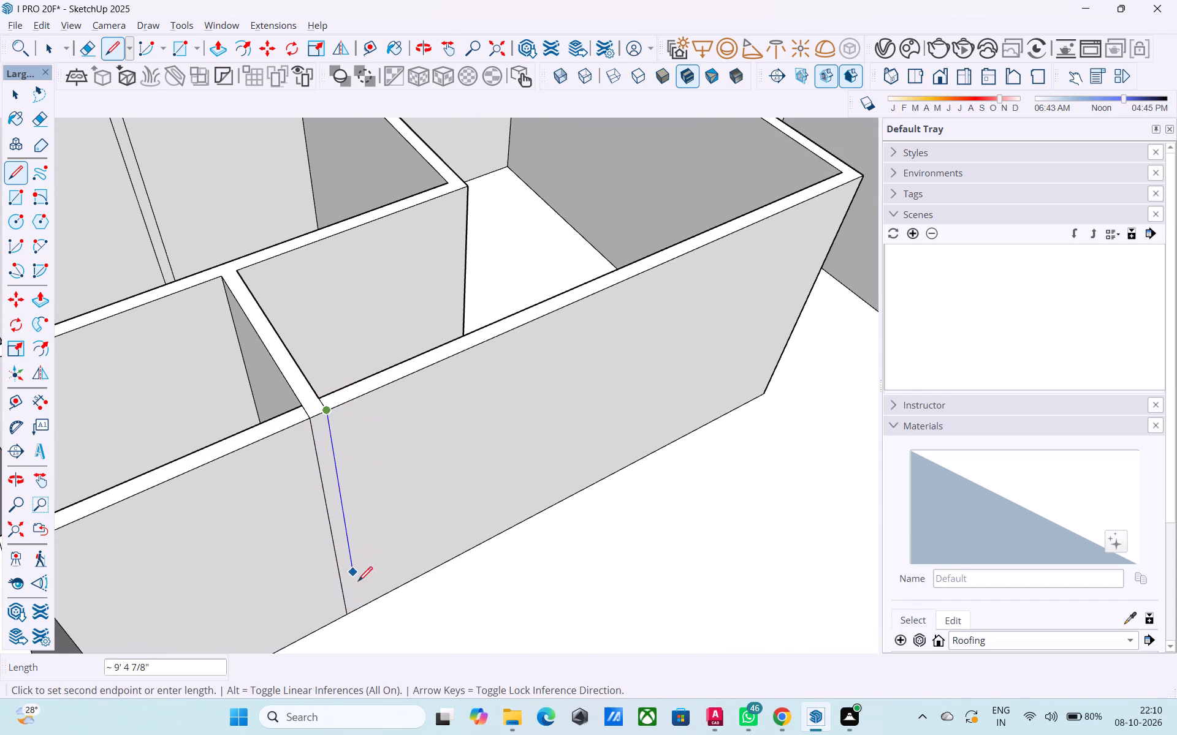
{"action": "left_click", "coordinate": [360, 613]}
Push/Pull the 6" strip 18' across the largest room to the opposite outer wall, forming a new partition.
{"action": "key", "text": "space"}
{"action": "left_click", "coordinate": [349, 570]}
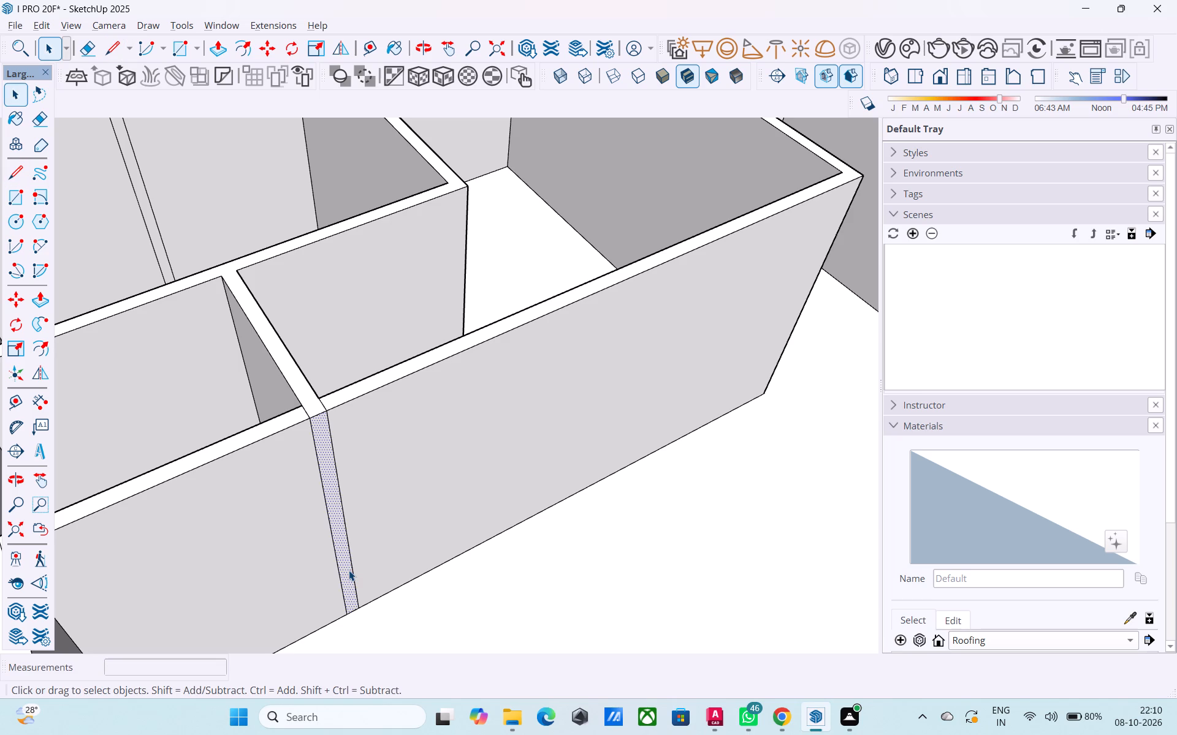
{"action": "key", "text": "p"}
{"action": "left_click", "coordinate": [349, 570]}
{"action": "scroll", "coordinate": [448, 606], "scroll_direction": "down", "scroll_amount": 4}
{"action": "middle_click_drag", "start_coordinate": [448, 608], "coordinate": [260, 473]}
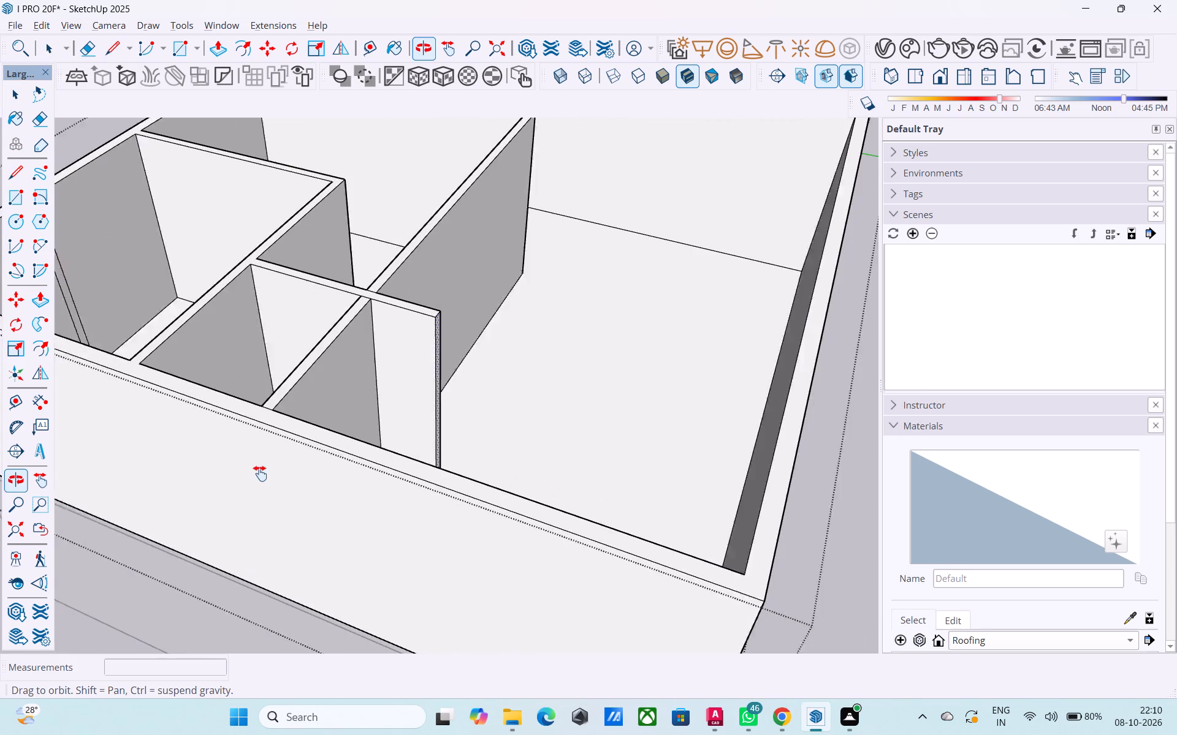
{"action": "middle_click_drag", "start_coordinate": [260, 473], "coordinate": [533, 579]}
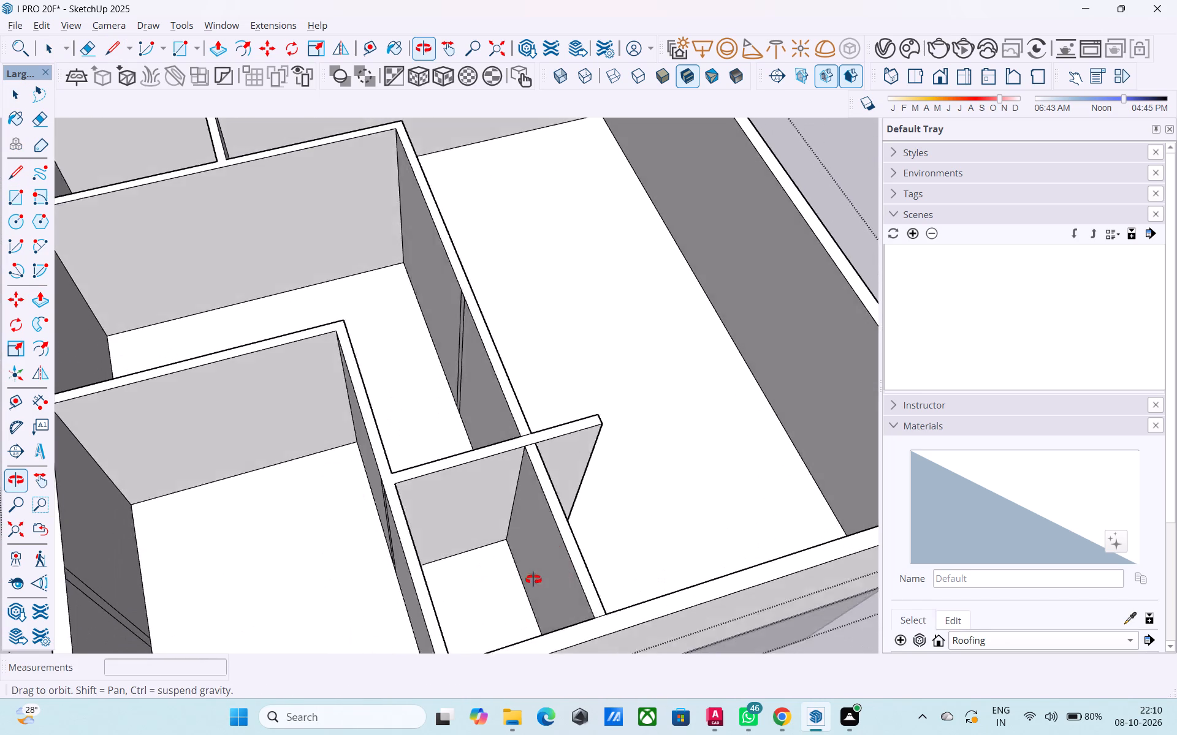
{"action": "middle_click_drag", "start_coordinate": [533, 579], "coordinate": [537, 576]}
{"action": "middle_click_drag", "start_coordinate": [769, 417], "coordinate": [386, 489], "text": "shift"}
{"action": "left_click", "coordinate": [454, 479]}
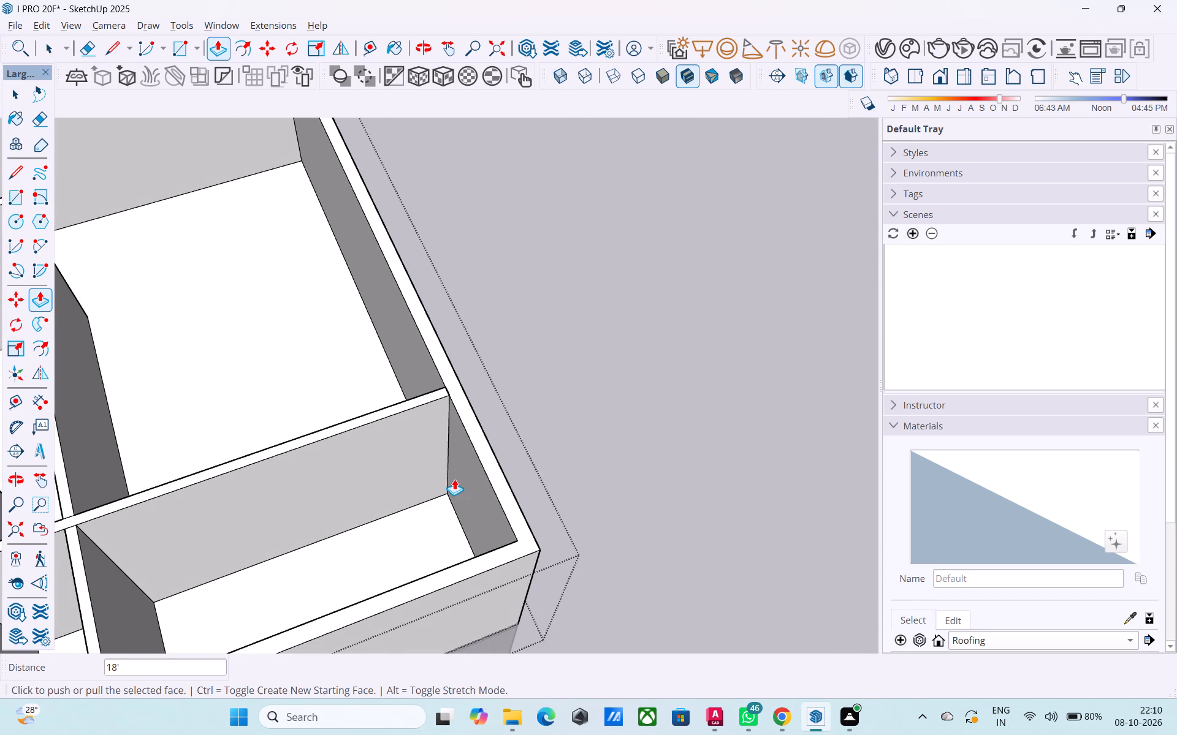
{"action": "scroll", "coordinate": [455, 480], "scroll_direction": "down", "scroll_amount": 4}
{"action": "key", "text": "space"}
Draw a 9" line across the end outer wall's top, in line with the corner room's partition face.
{"action": "middle_click_drag", "start_coordinate": [300, 518], "coordinate": [564, 450]}
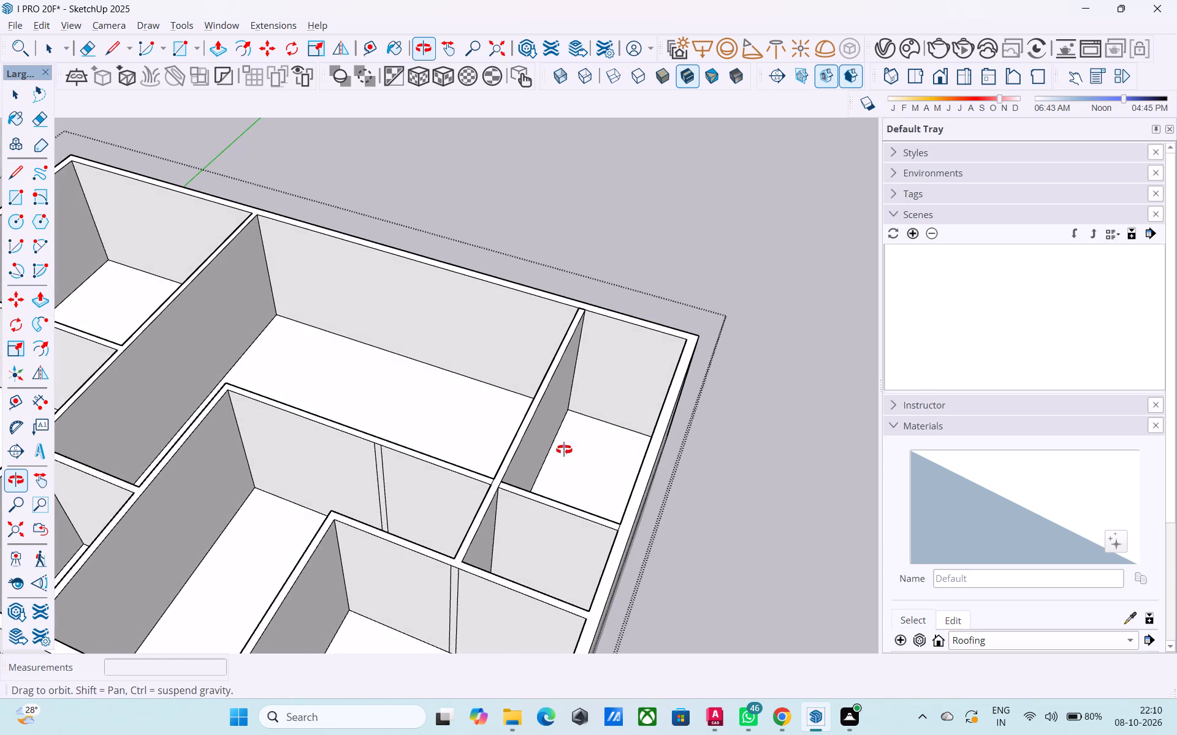
{"action": "middle_click_drag", "start_coordinate": [564, 450], "coordinate": [526, 394]}
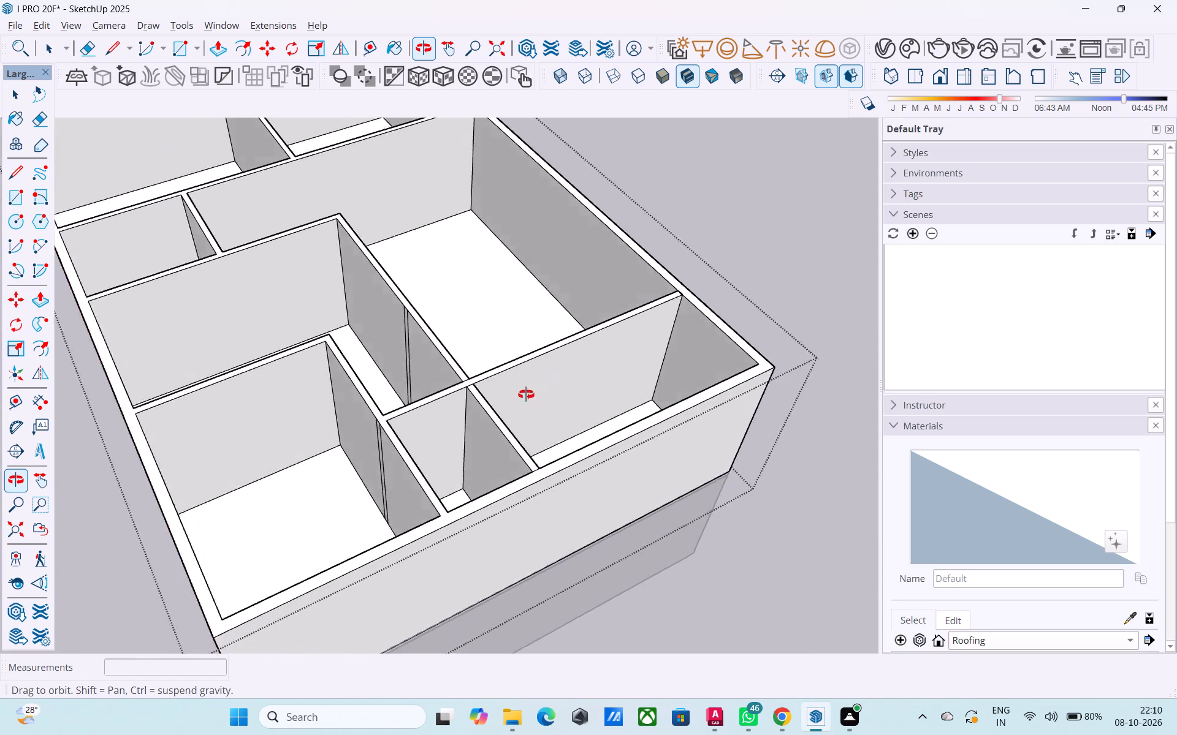
{"action": "middle_click_drag", "start_coordinate": [526, 394], "coordinate": [397, 426]}
{"action": "middle_click_drag", "start_coordinate": [296, 499], "coordinate": [352, 450]}
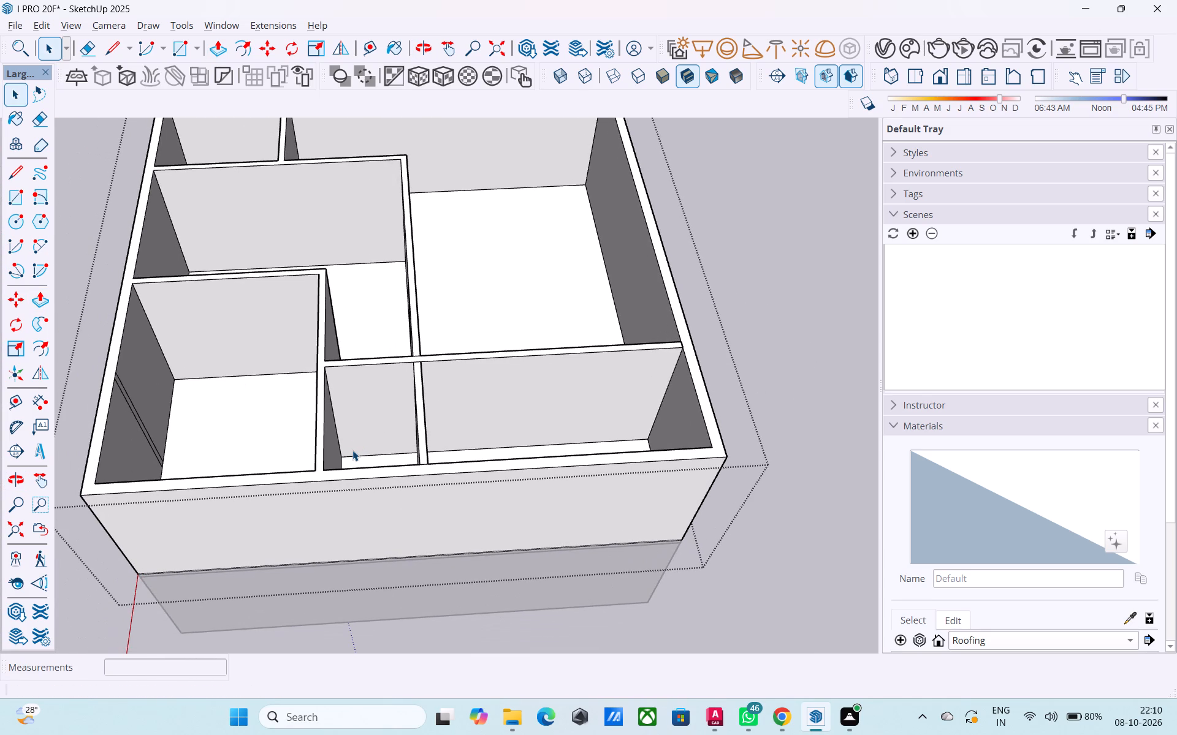
{"action": "key", "text": "l"}
{"action": "left_click", "coordinate": [326, 471]}
{"action": "left_click", "coordinate": [326, 483]}
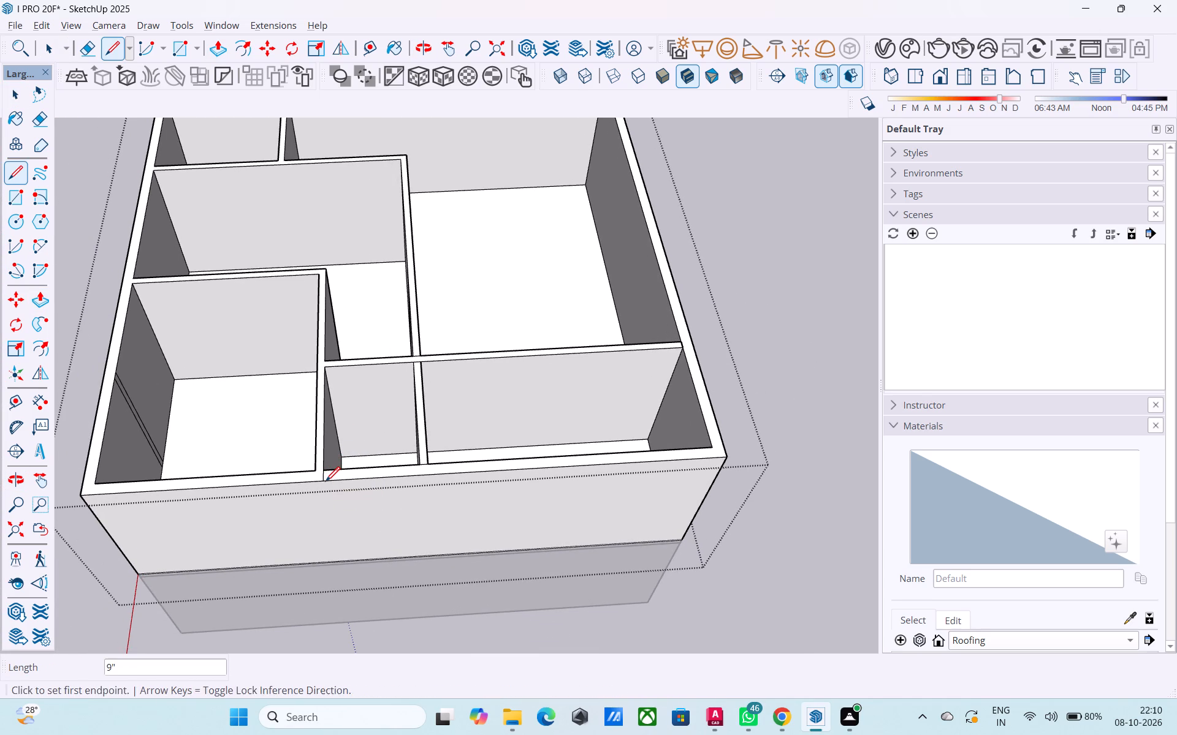
Draw a 9" line across the long outer wall's top from the inner corner at the new partition's end.
{"action": "key", "text": "space"}
{"action": "left_click", "coordinate": [429, 467]}
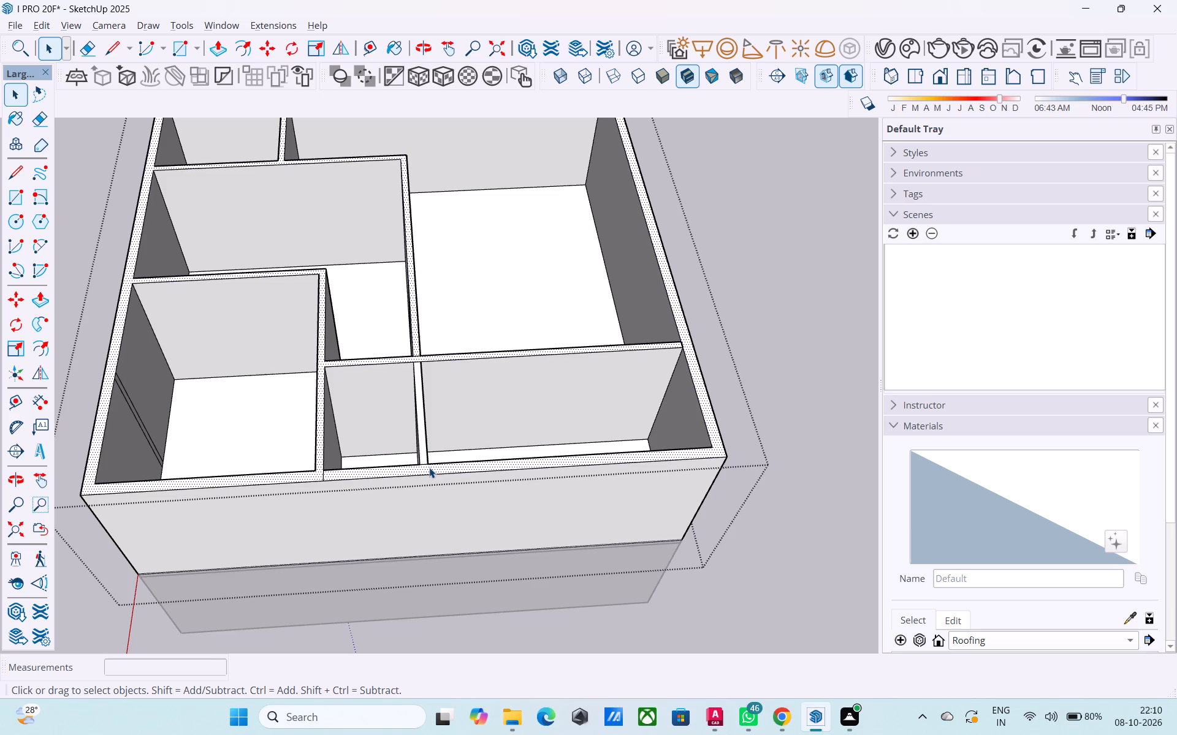
{"action": "middle_click_drag", "start_coordinate": [430, 466], "coordinate": [283, 527], "text": "shift"}
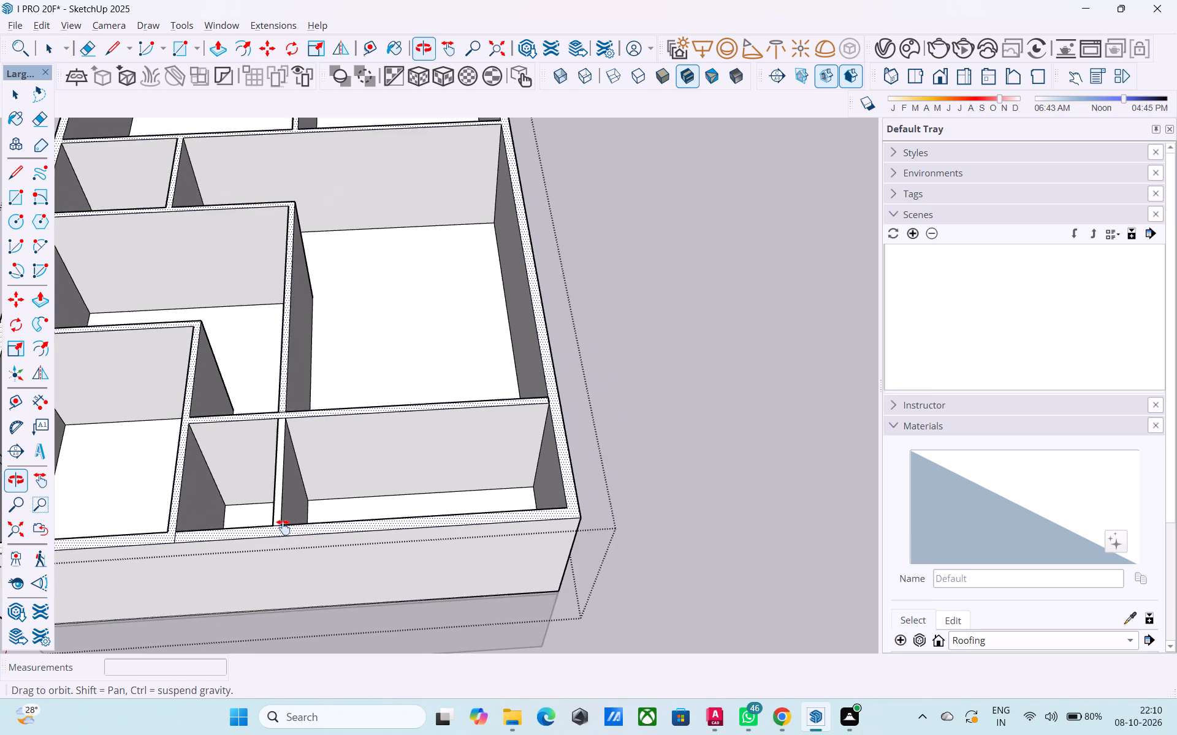
{"action": "middle_click_drag", "start_coordinate": [283, 527], "coordinate": [280, 529], "text": "shift"}
{"action": "key", "text": "l"}
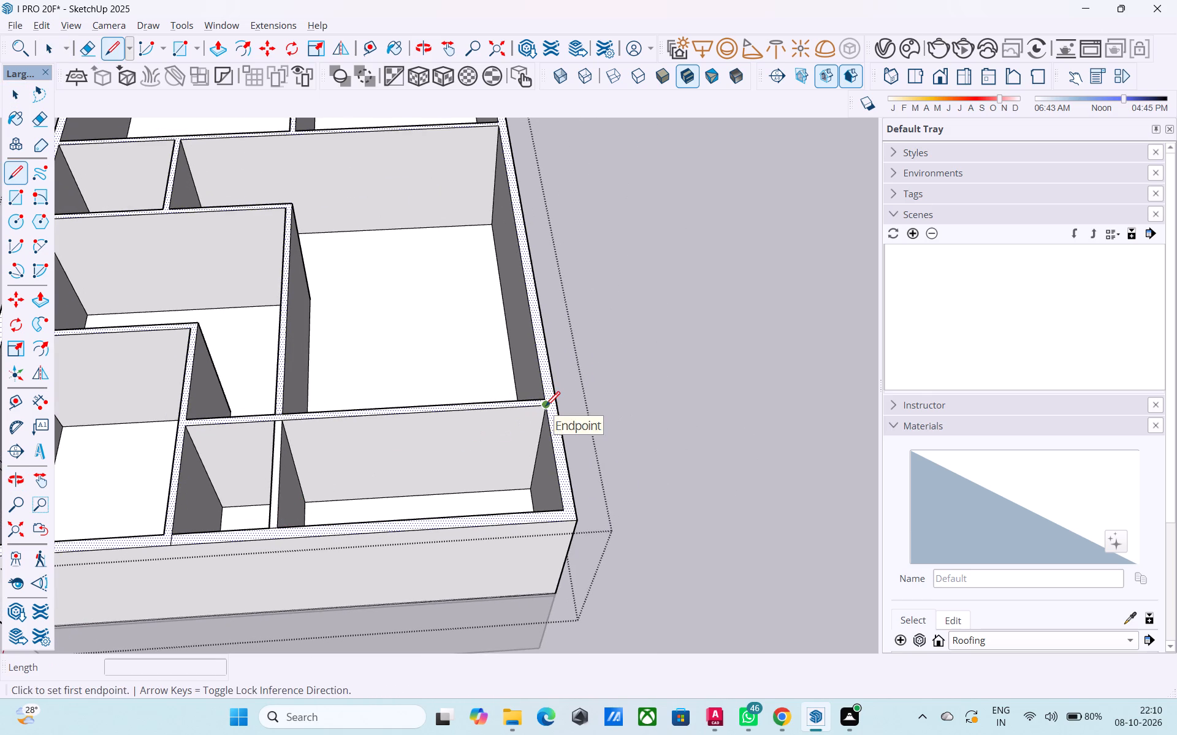
{"action": "left_click", "coordinate": [547, 407]}
{"action": "left_click", "coordinate": [554, 407]}
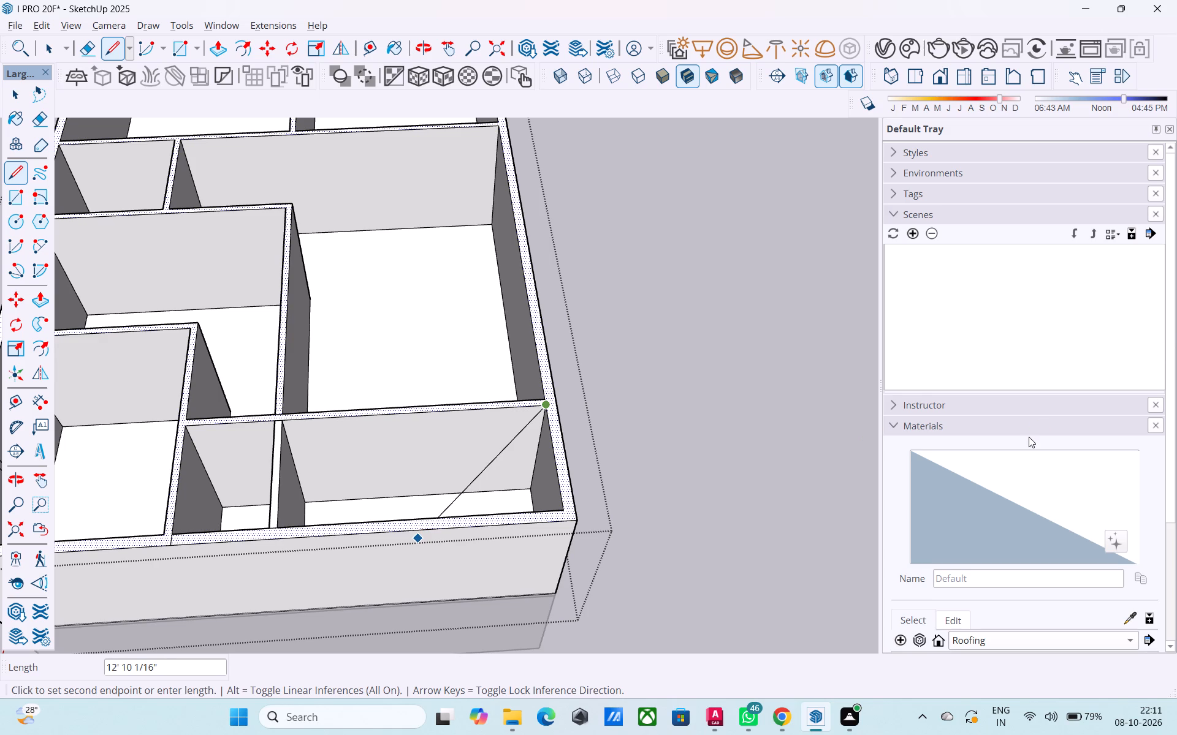
{"action": "scroll", "coordinate": [436, 404], "scroll_direction": "up", "scroll_amount": 3}
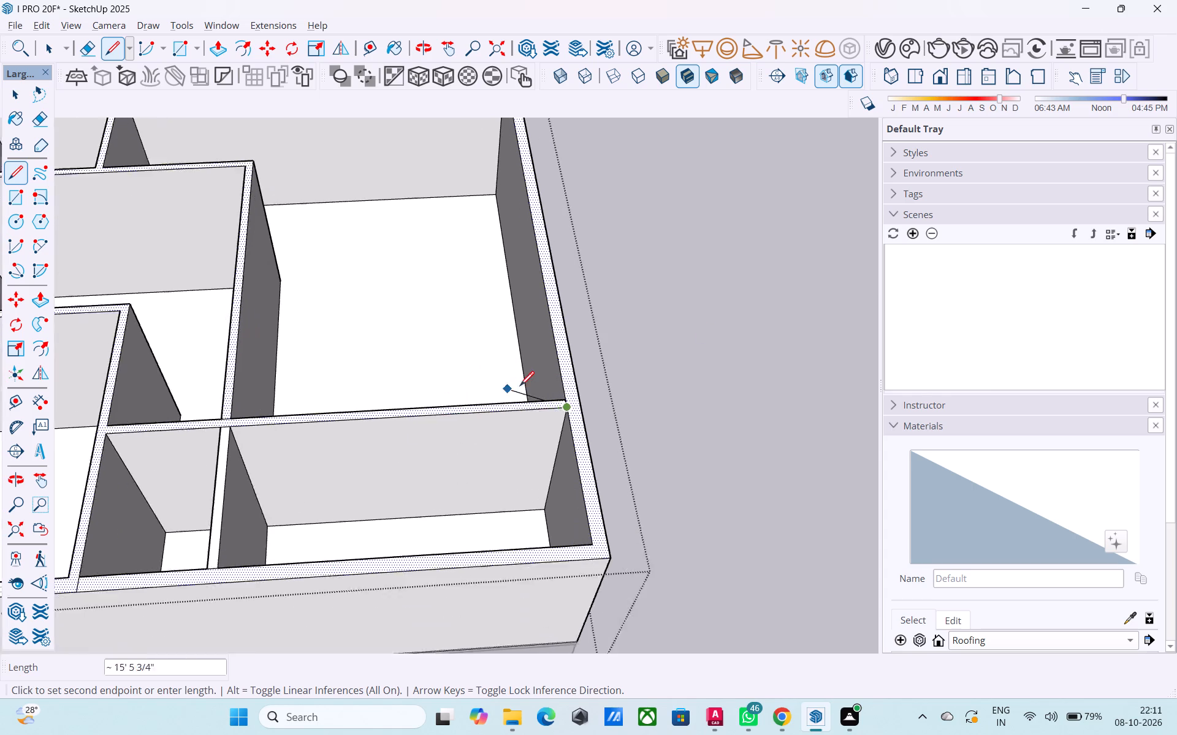
{"action": "scroll", "coordinate": [520, 387], "scroll_direction": "up", "scroll_amount": 5}
{"action": "left_click", "coordinate": [632, 421]}
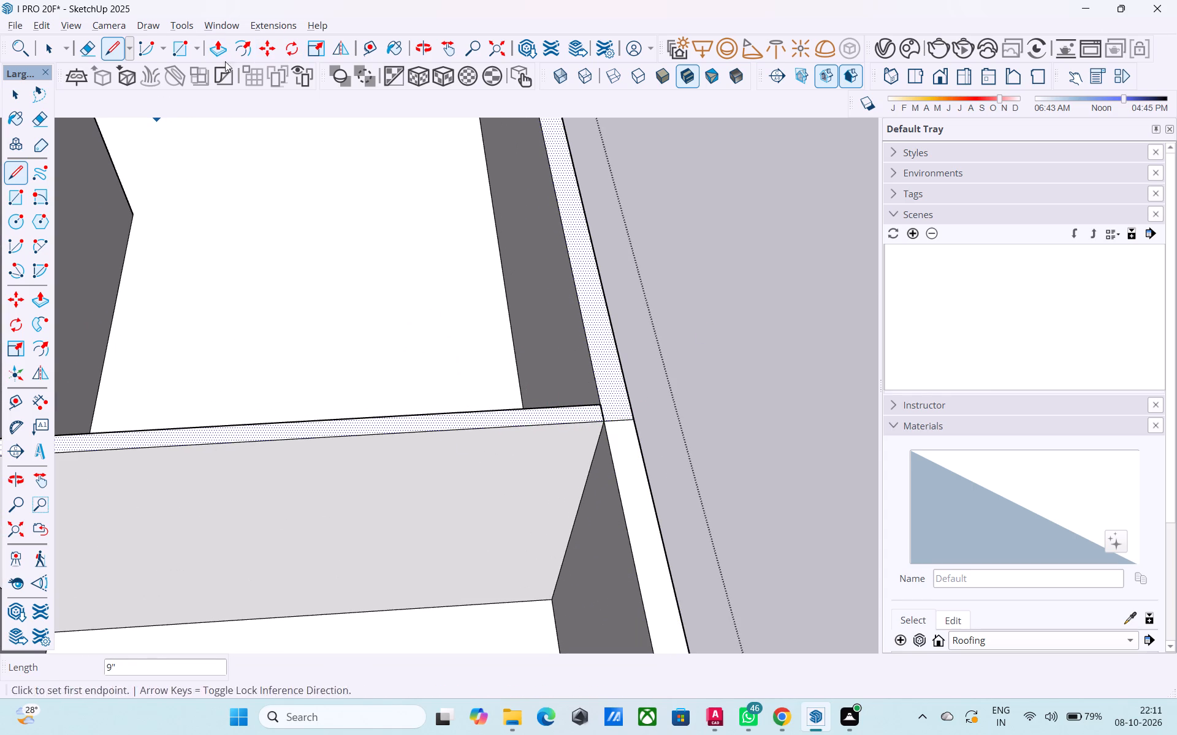
Erase the short seam between the new partition's top and the long outer wall's top.
{"action": "left_click", "coordinate": [86, 50]}
{"action": "scroll", "coordinate": [609, 426], "scroll_direction": "up", "scroll_amount": 5}
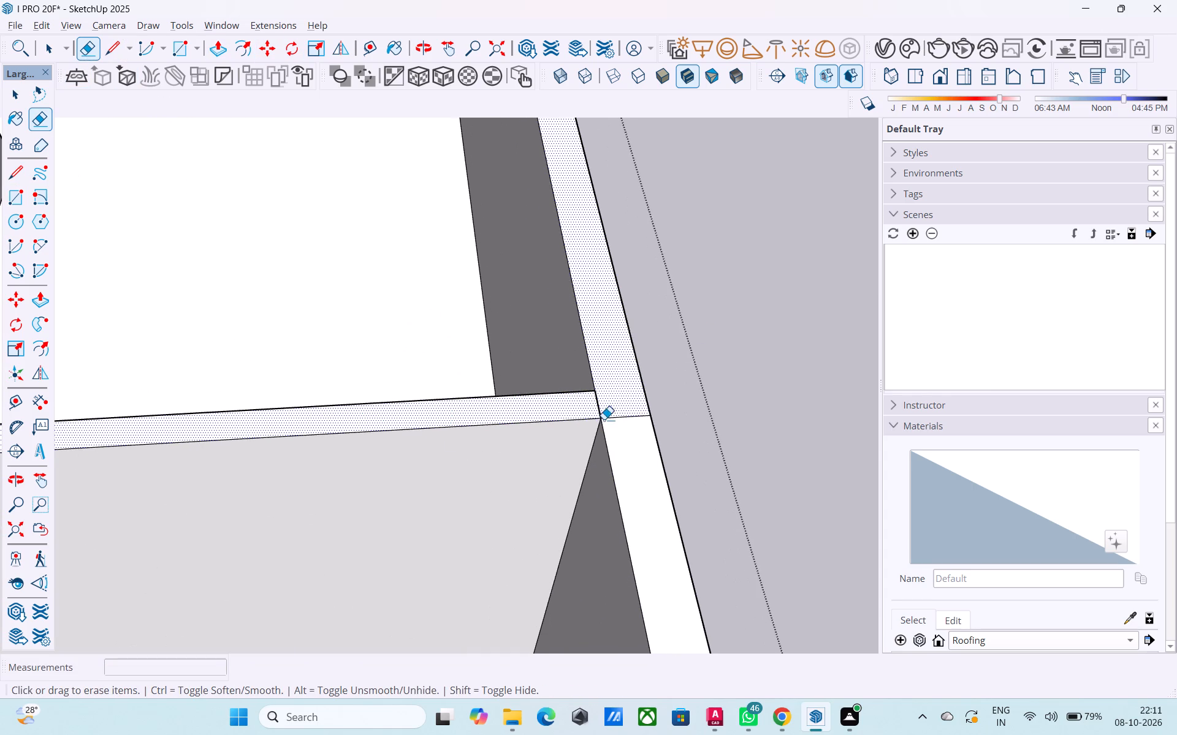
{"action": "left_click", "coordinate": [600, 412]}
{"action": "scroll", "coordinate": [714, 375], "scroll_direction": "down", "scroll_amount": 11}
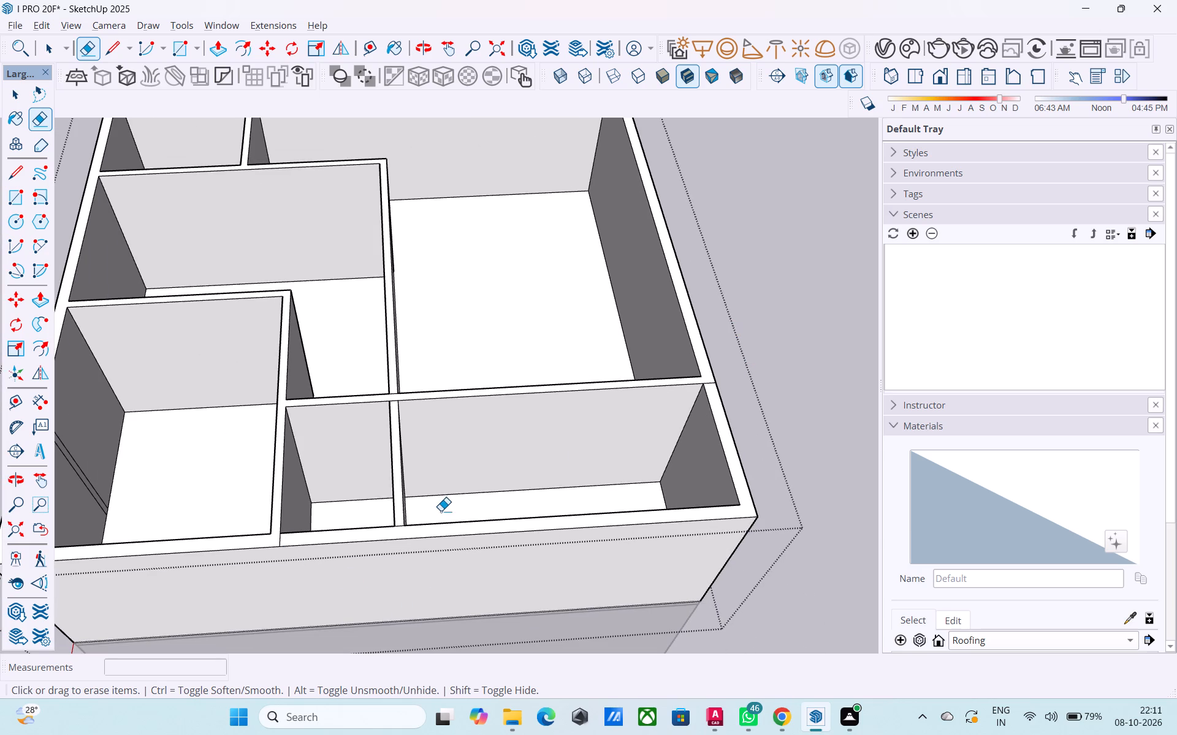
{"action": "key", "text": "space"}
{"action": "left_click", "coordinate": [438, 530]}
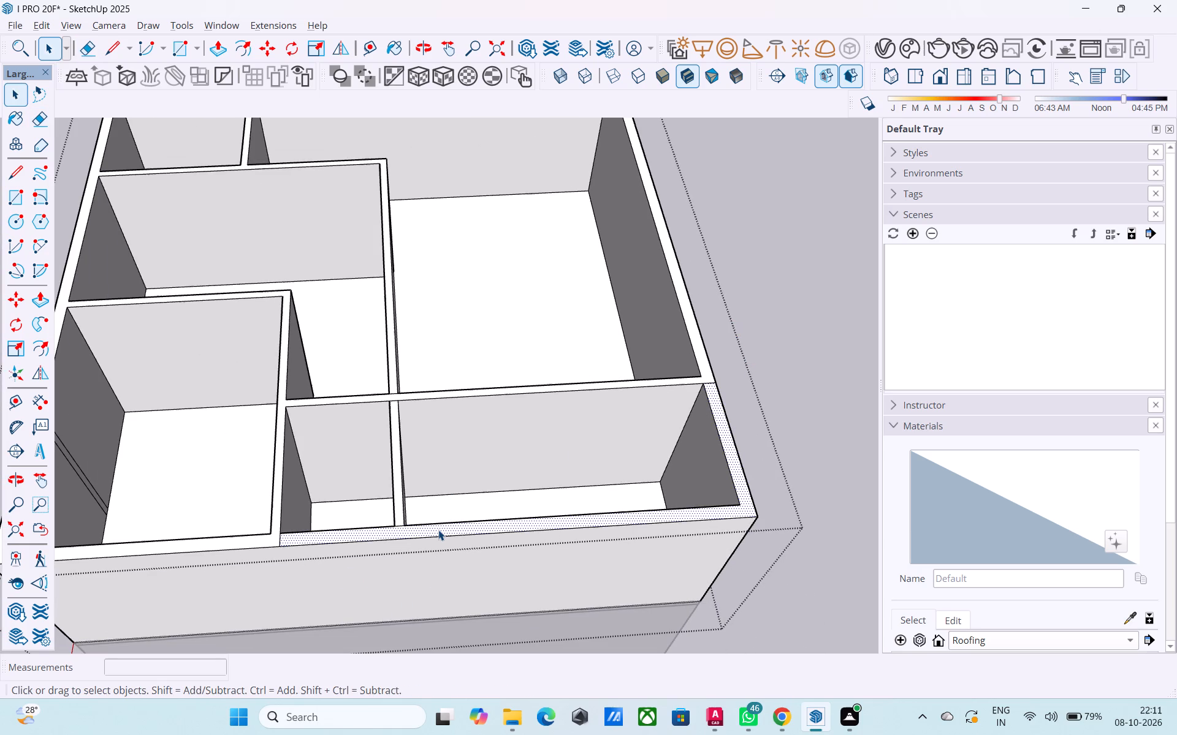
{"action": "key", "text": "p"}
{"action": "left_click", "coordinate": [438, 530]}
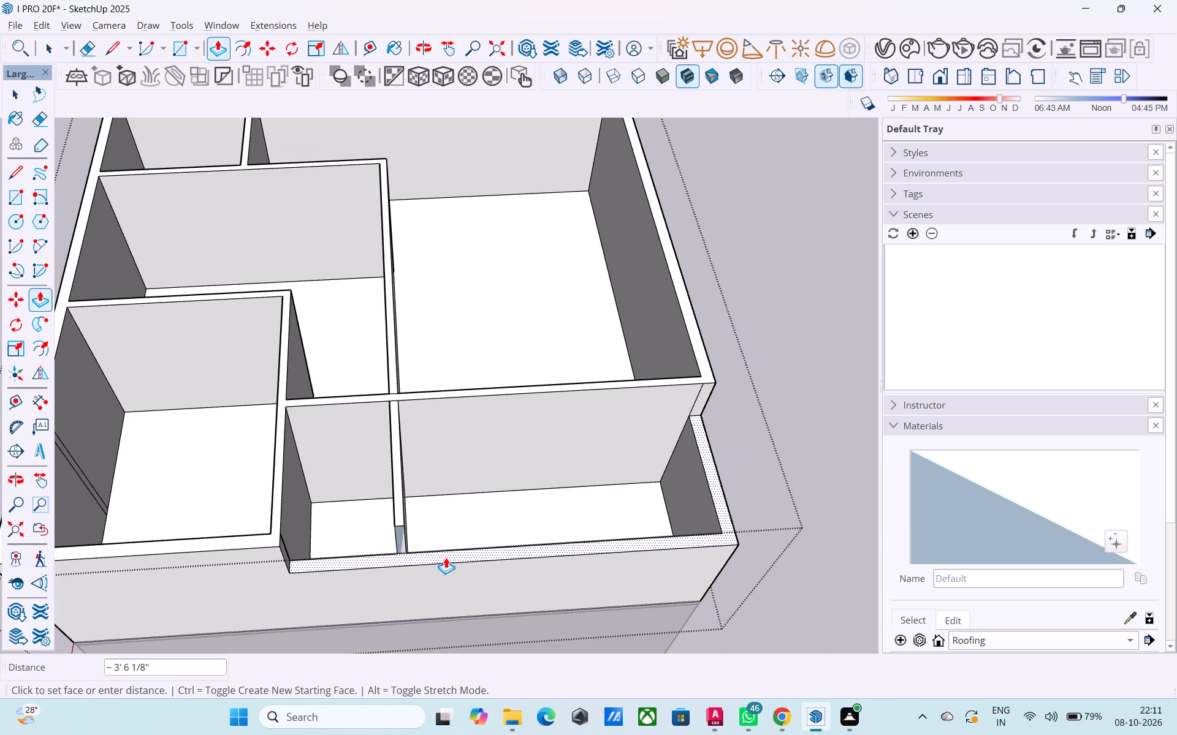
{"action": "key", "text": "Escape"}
Erase the seam where the short partition's top meets the end outer wall's top.
{"action": "key", "text": "e"}
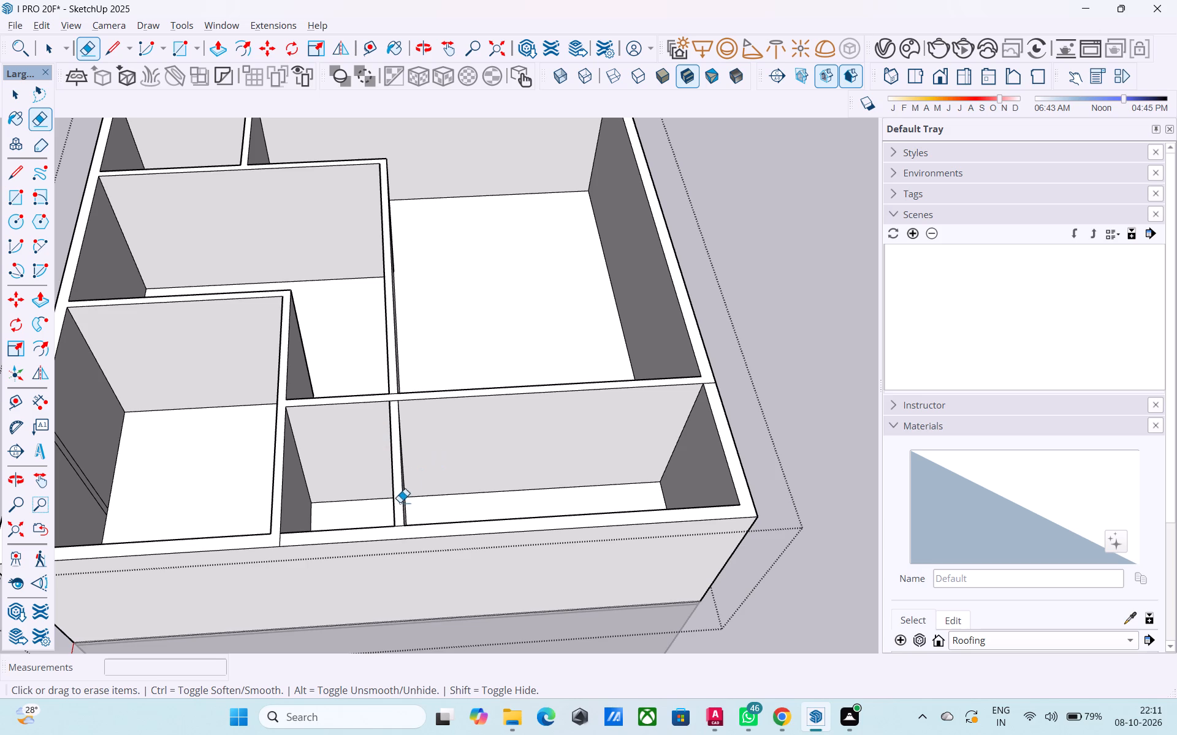
{"action": "scroll", "coordinate": [392, 529], "scroll_direction": "up", "scroll_amount": 7}
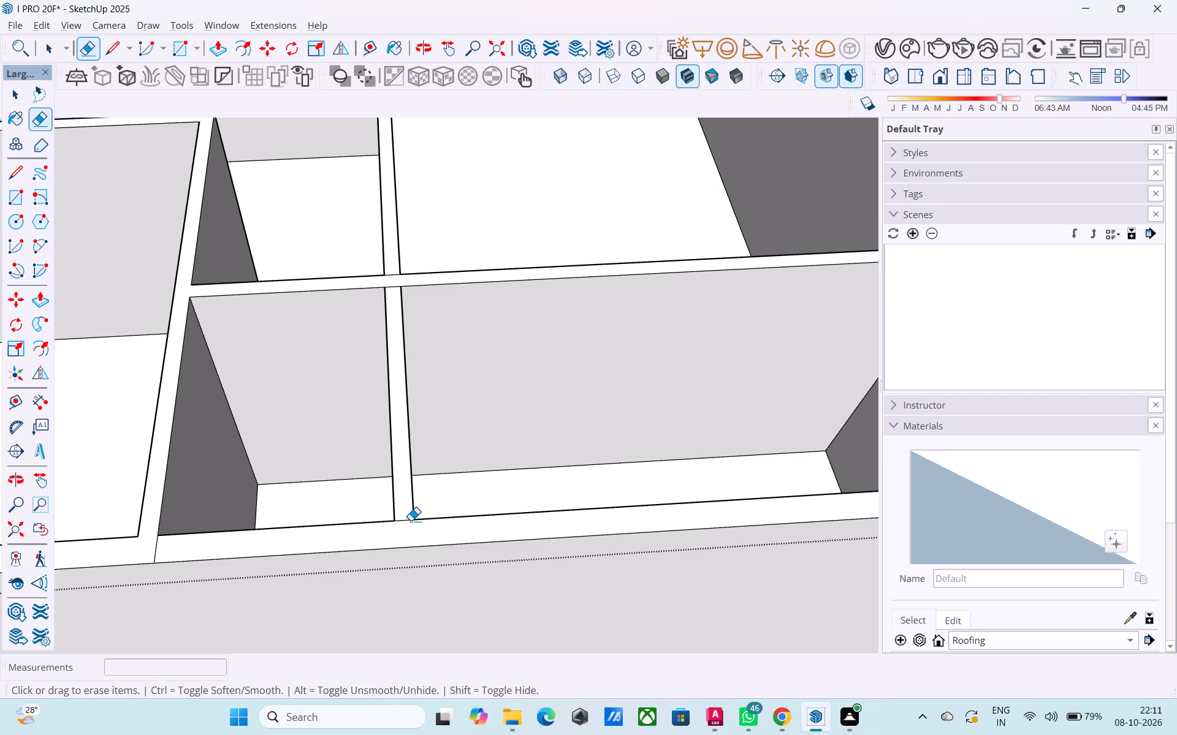
{"action": "left_click", "coordinate": [404, 522]}
Push/Pull the joined top of the corner outer walls and short partition down 12' to the upper floor level.
{"action": "key", "text": "space"}
{"action": "left_click", "coordinate": [405, 522]}
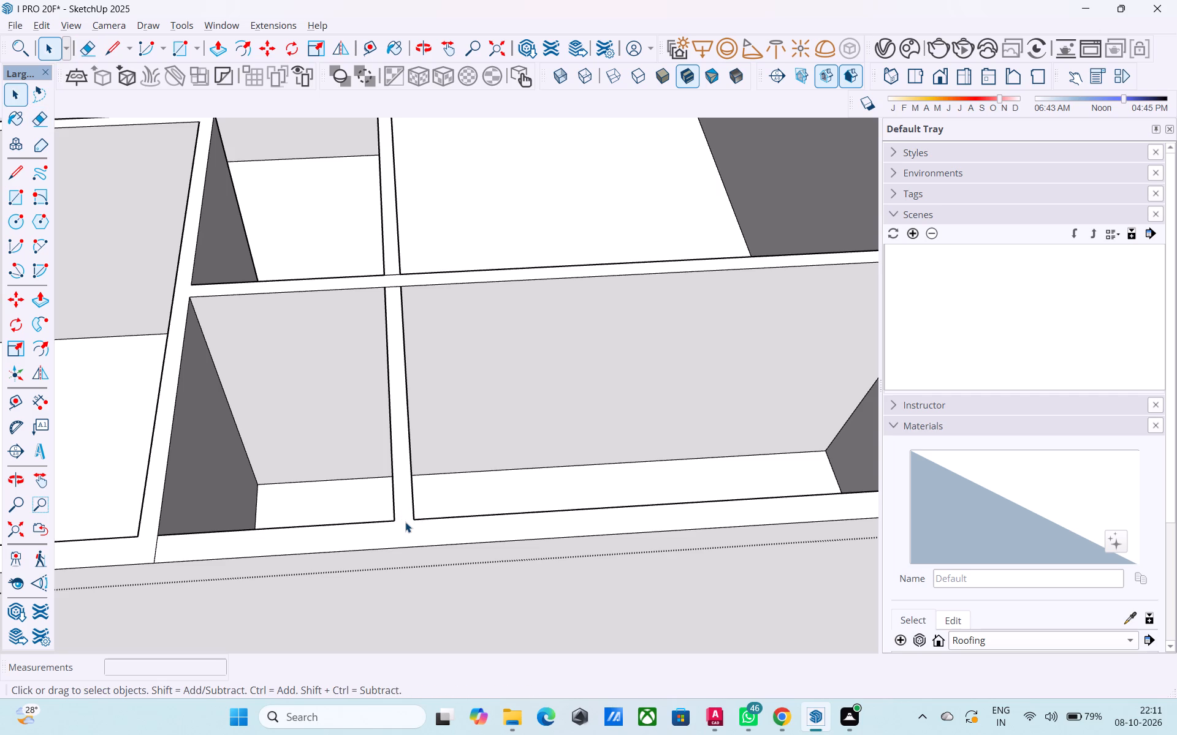
{"action": "key", "text": "p"}
{"action": "left_click", "coordinate": [405, 521]}
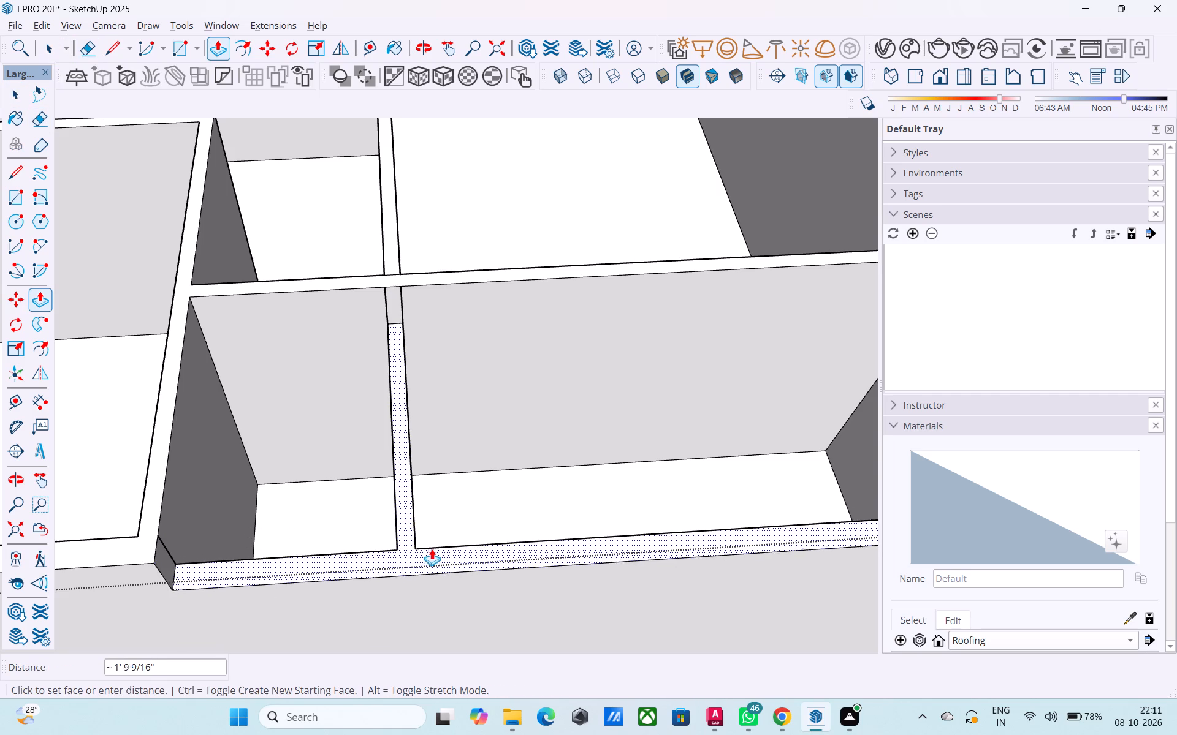
{"action": "middle_click_drag", "start_coordinate": [432, 548], "coordinate": [364, 445]}
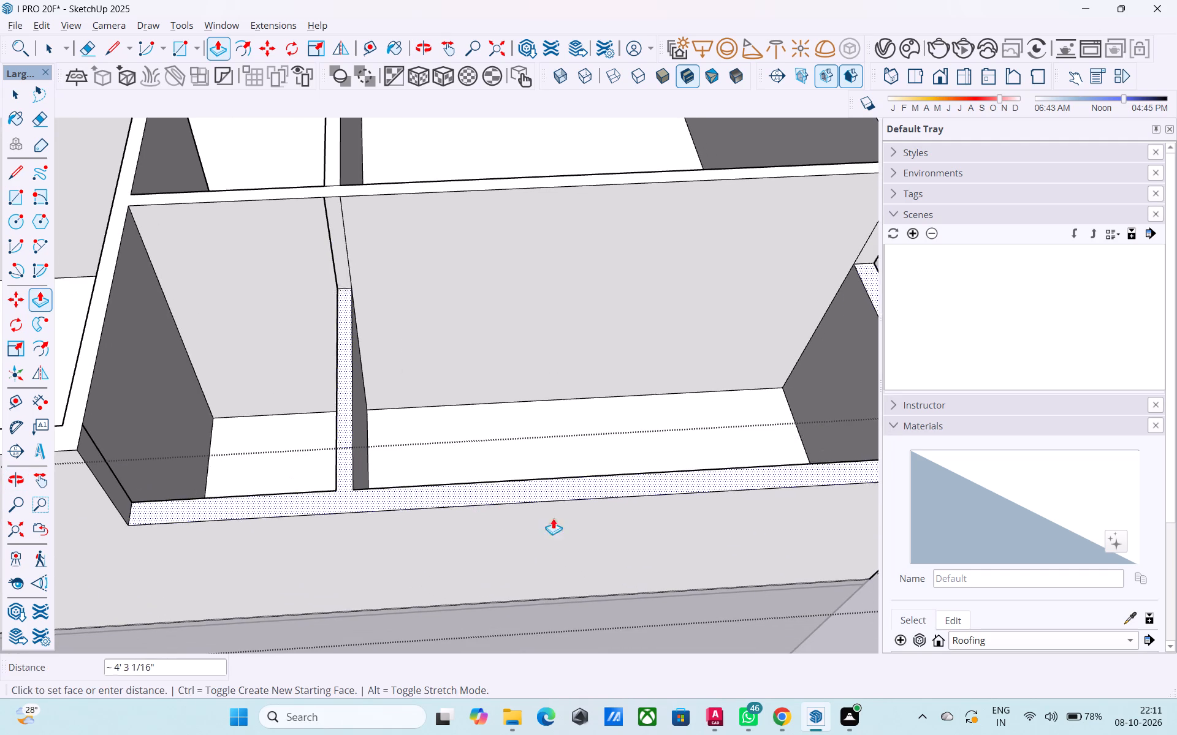
{"action": "scroll", "coordinate": [592, 554], "scroll_direction": "down", "scroll_amount": 3}
{"action": "middle_click_drag", "start_coordinate": [596, 565], "coordinate": [757, 560]}
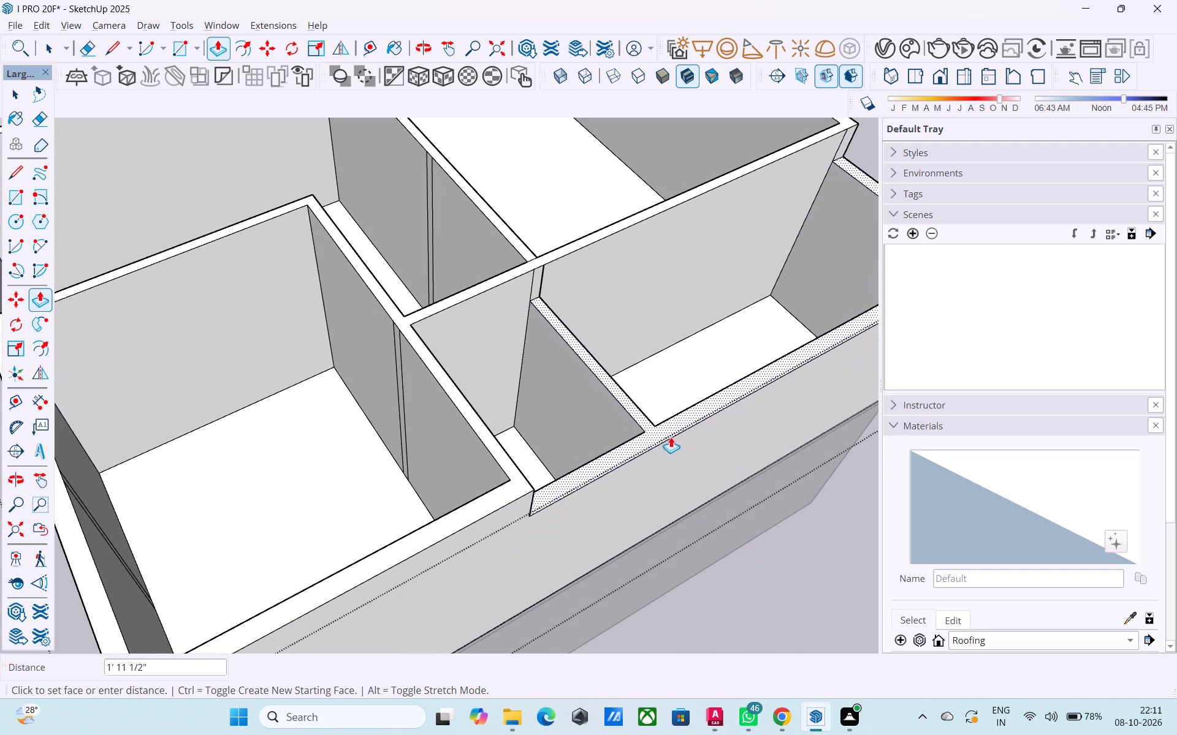
{"action": "middle_click_drag", "start_coordinate": [652, 411], "coordinate": [661, 617]}
{"action": "left_click", "coordinate": [668, 537]}
{"action": "middle_click_drag", "start_coordinate": [685, 597], "coordinate": [620, 463]}
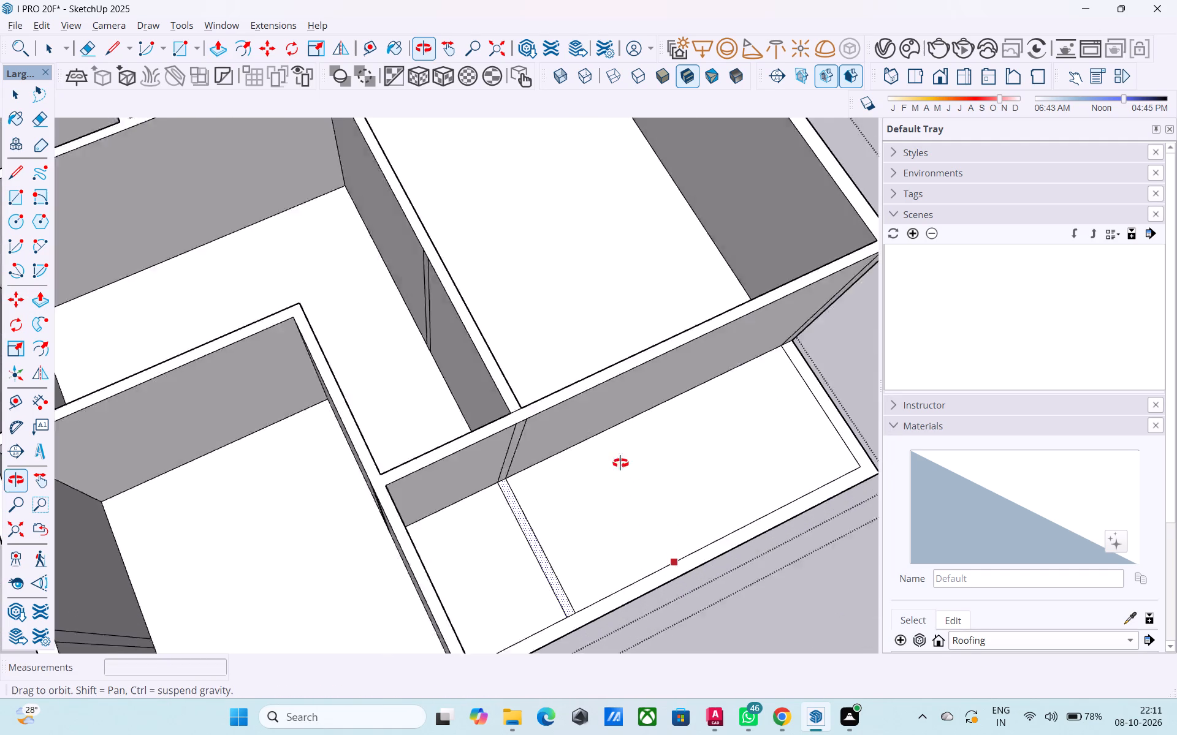
{"action": "middle_click_drag", "start_coordinate": [620, 463], "coordinate": [449, 278]}
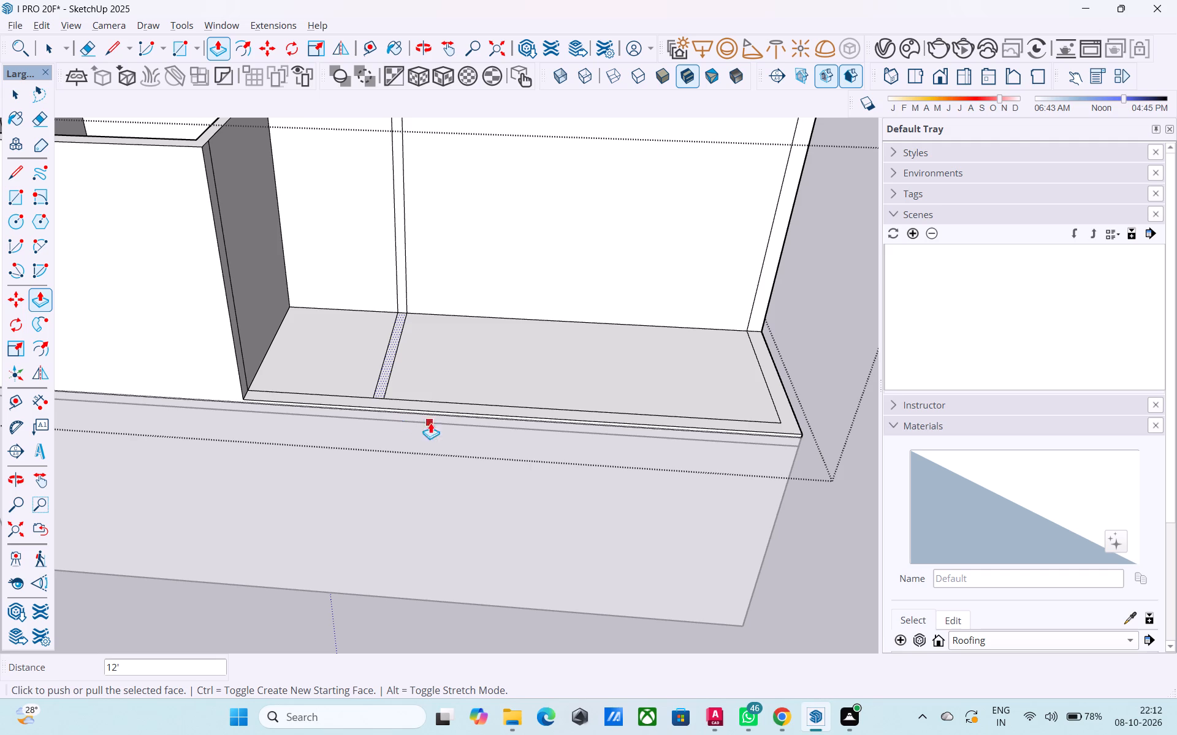
{"action": "middle_click_drag", "start_coordinate": [430, 423], "coordinate": [422, 369], "text": "shift"}
{"action": "middle_click_drag", "start_coordinate": [502, 396], "coordinate": [427, 399]}
{"action": "key", "text": "space"}
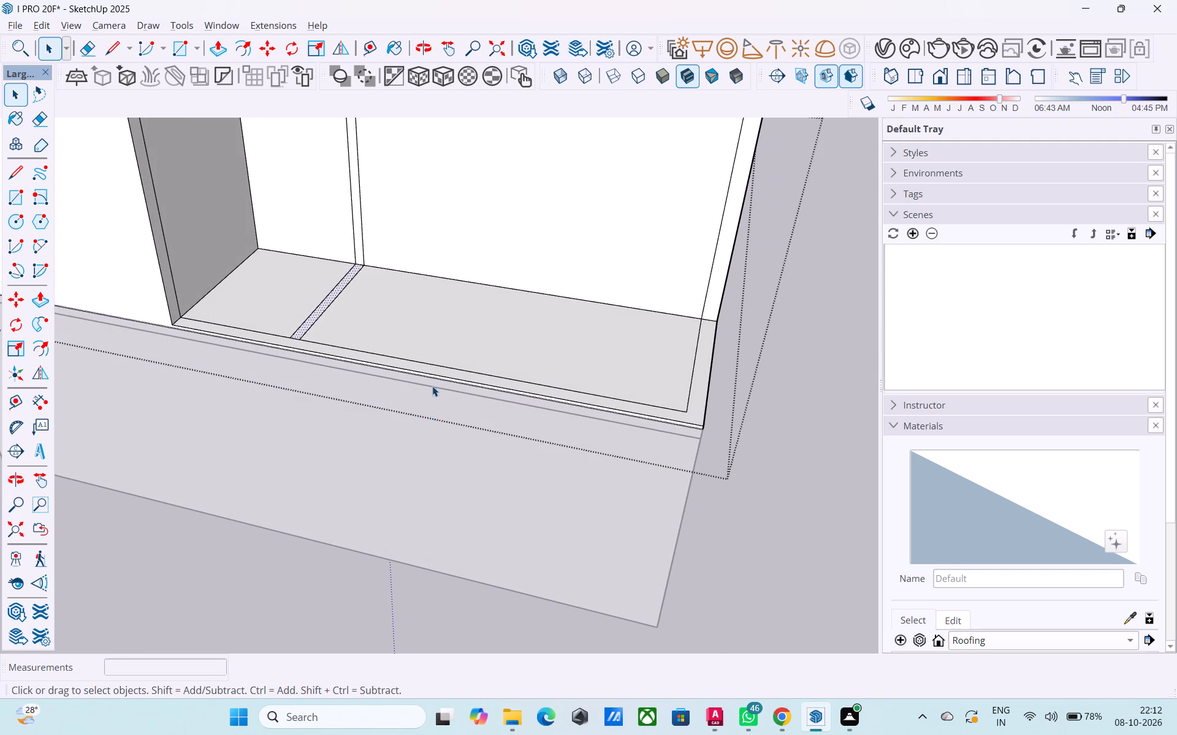
Leave the upper-storey group's editing mode and select the whole upper-storey group.
{"action": "scroll", "coordinate": [433, 386], "scroll_direction": "down", "scroll_amount": 3}
{"action": "middle_click_drag", "start_coordinate": [464, 382], "coordinate": [530, 380]}
{"action": "left_click", "coordinate": [731, 463]}
{"action": "left_click", "coordinate": [666, 374]}
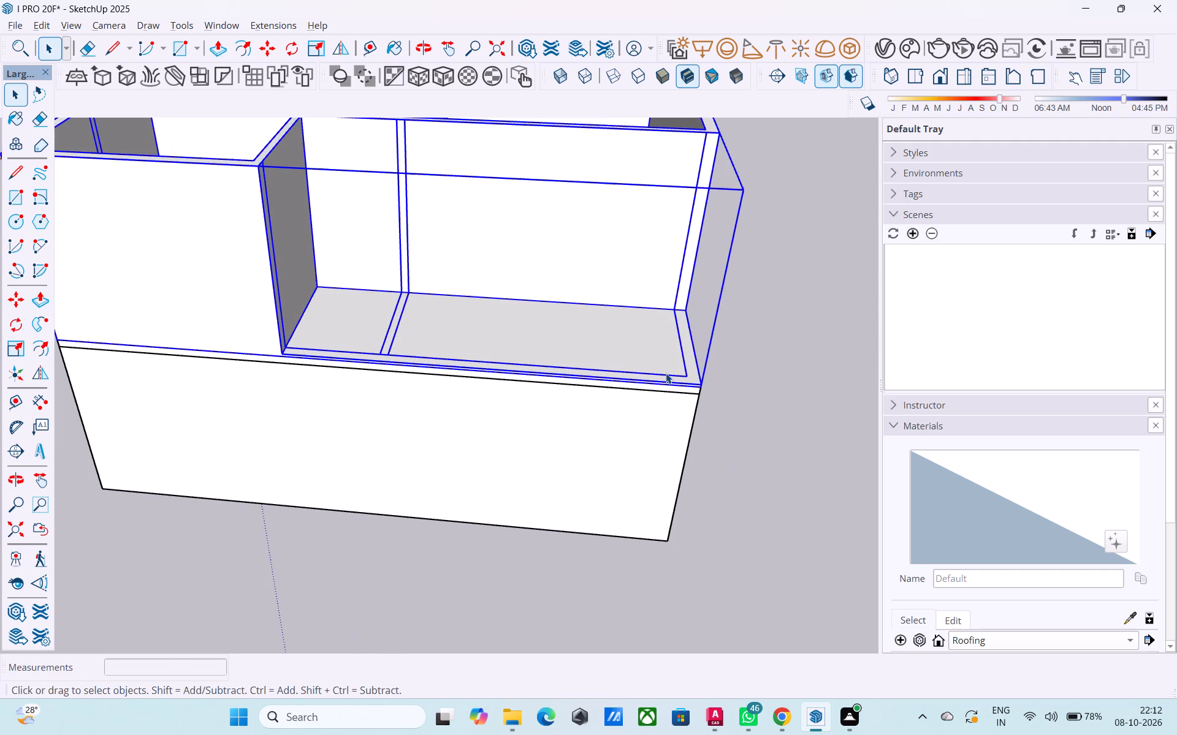
Move the upper-storey group sideways off the slab so that it stands clear beside the ground storey.
{"action": "key", "text": "m"}
{"action": "left_click", "coordinate": [666, 373]}
{"action": "scroll", "coordinate": [740, 353], "scroll_direction": "down", "scroll_amount": 4}
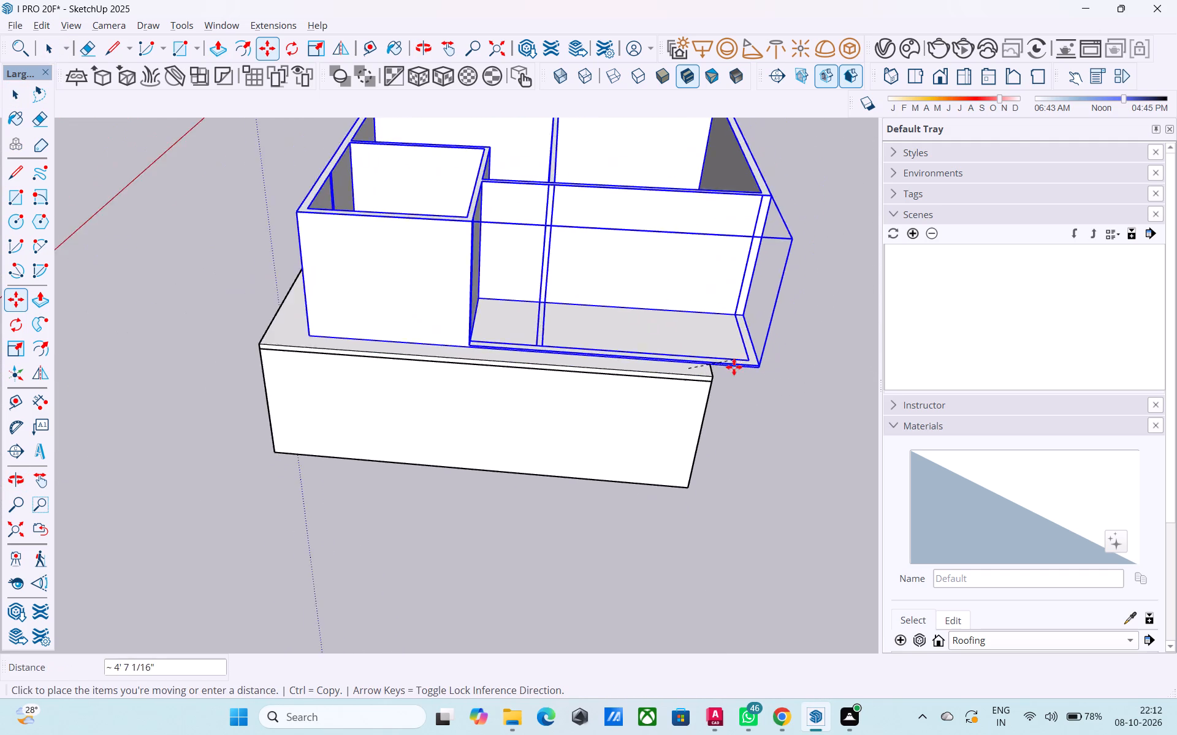
{"action": "scroll", "coordinate": [734, 367], "scroll_direction": "down", "scroll_amount": 2}
{"action": "middle_click_drag", "start_coordinate": [734, 380], "coordinate": [465, 395]}
{"action": "left_click", "coordinate": [884, 389]}
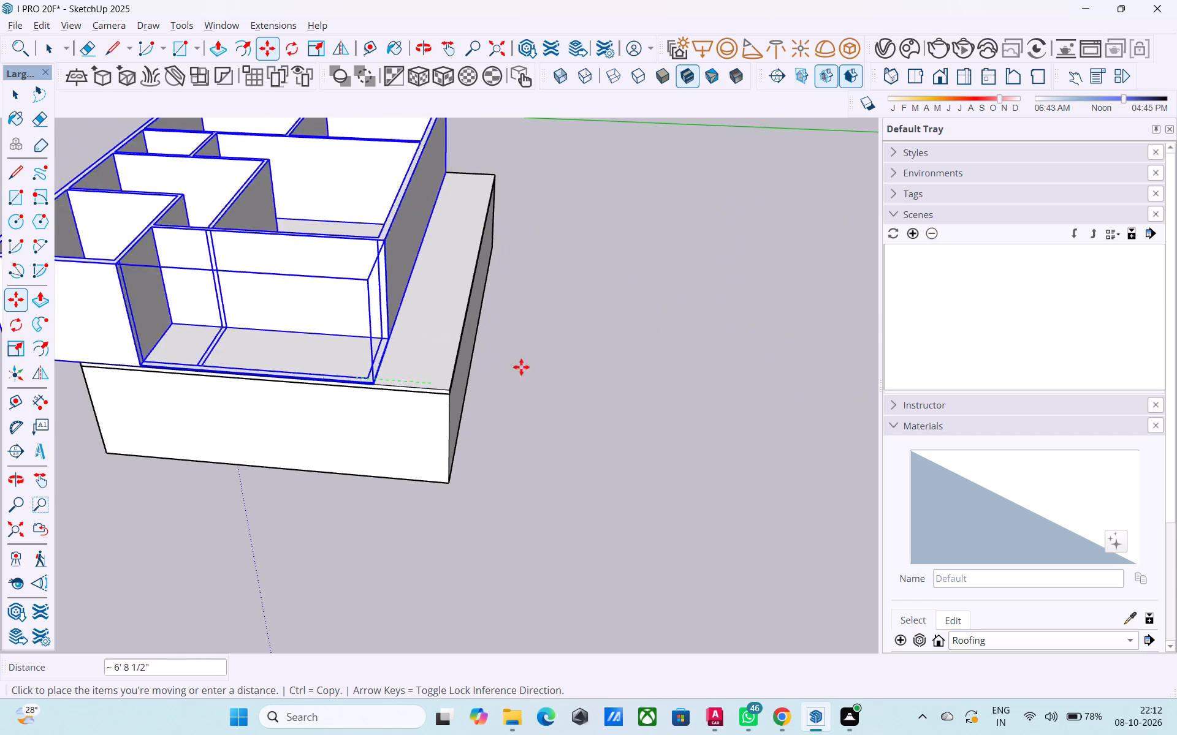
{"action": "left_click", "coordinate": [835, 393]}
{"action": "left_click", "coordinate": [517, 355]}
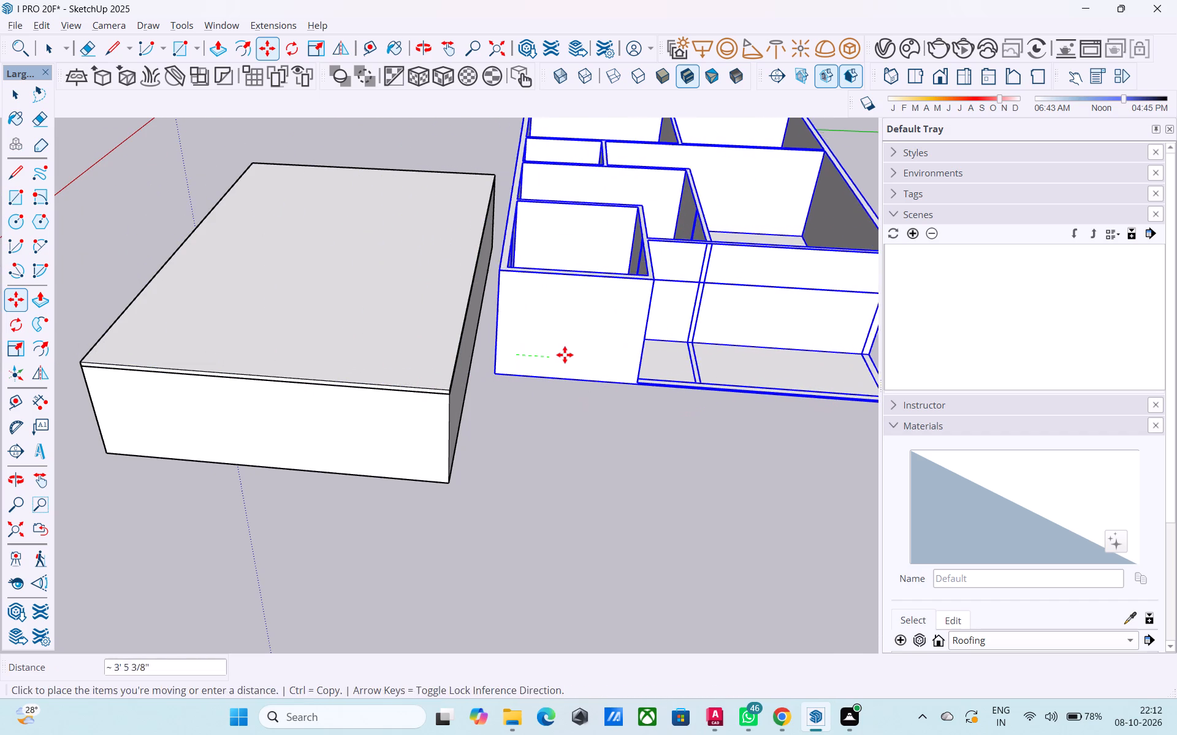
{"action": "left_click", "coordinate": [565, 355]}
{"action": "left_click", "coordinate": [318, 370]}
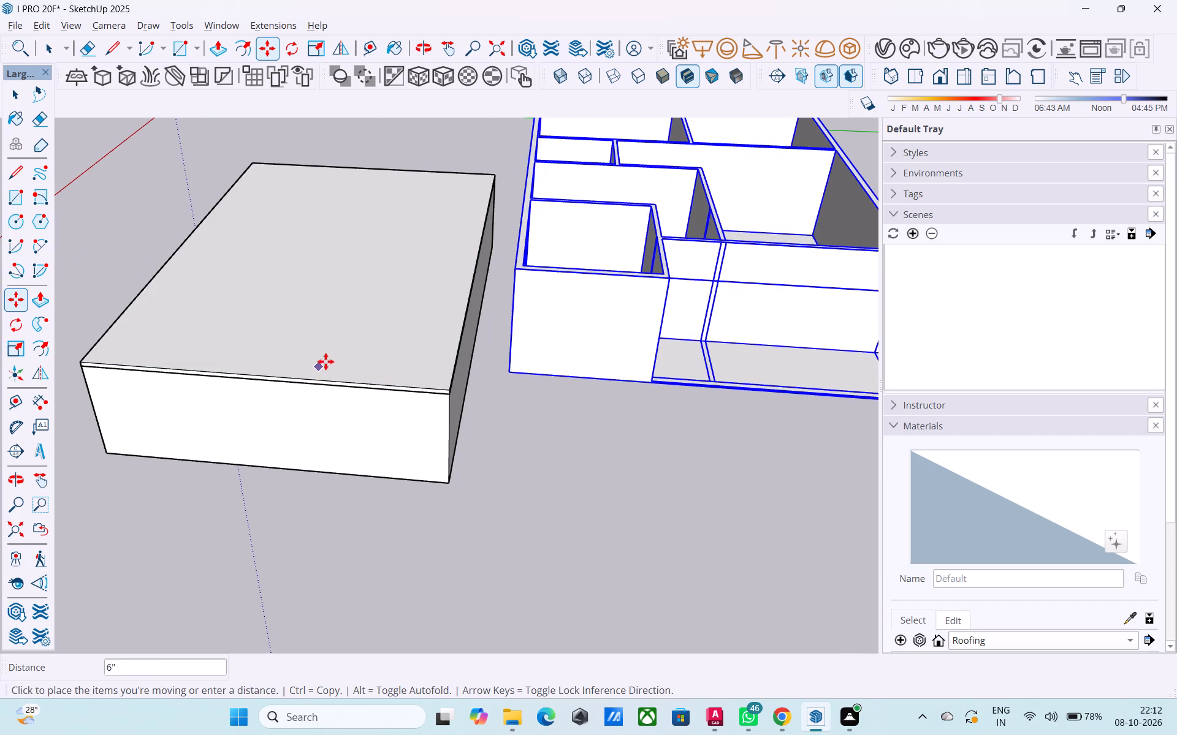
Move the slab off the ground-storey walls to the side opposite the upper storey, exposing the rooms.
{"action": "key", "text": "space"}
{"action": "left_click", "coordinate": [329, 357]}
{"action": "key", "text": "m"}
{"action": "left_click", "coordinate": [329, 356]}
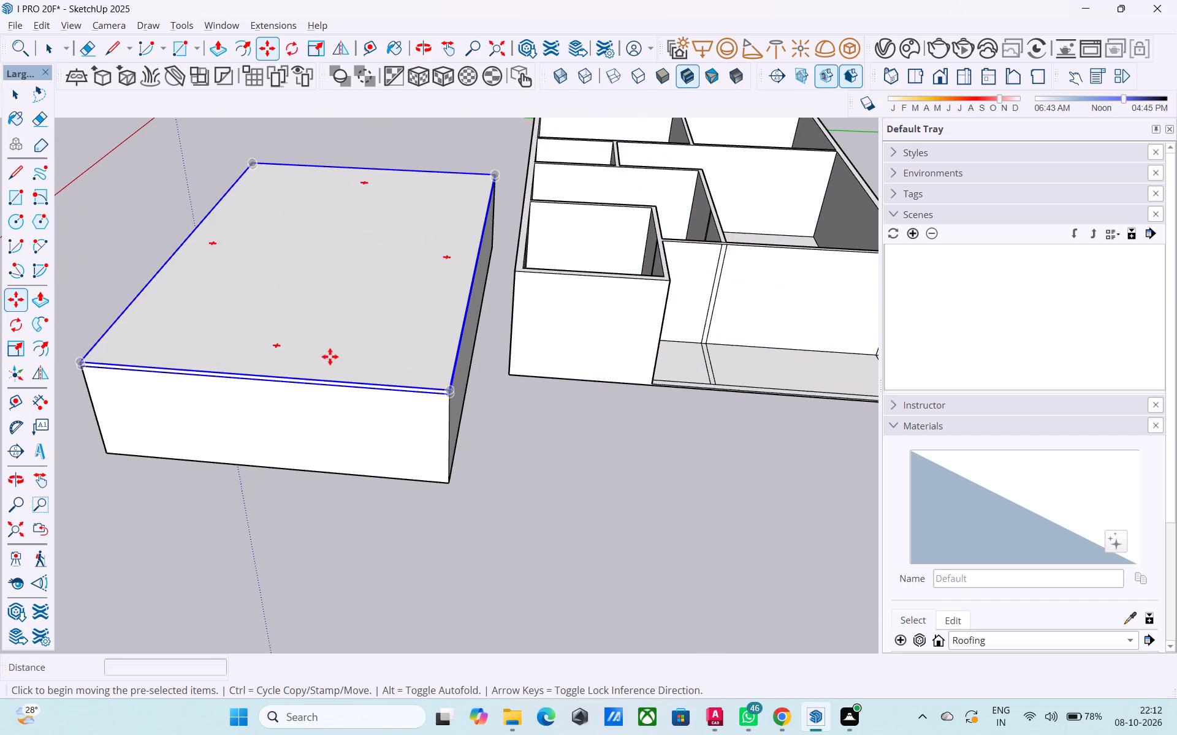
{"action": "scroll", "coordinate": [330, 356], "scroll_direction": "down", "scroll_amount": 4}
{"action": "middle_click_drag", "start_coordinate": [333, 356], "coordinate": [527, 350]}
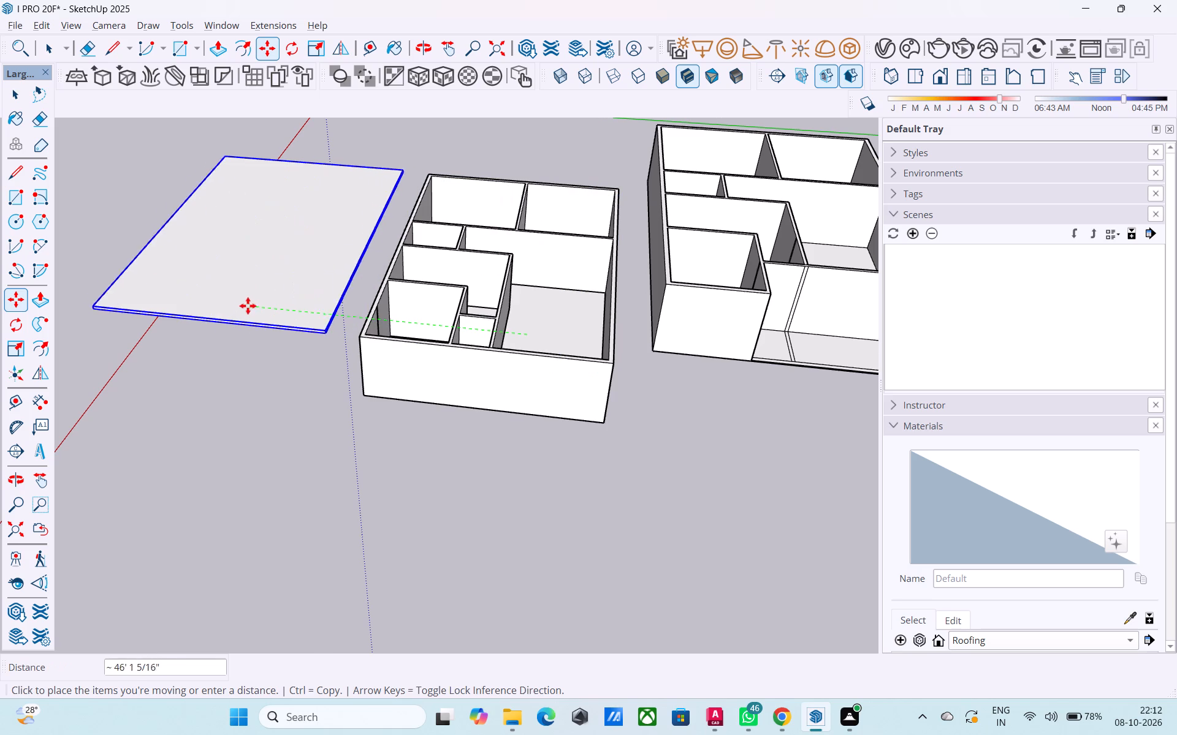
{"action": "left_click", "coordinate": [215, 298]}
Draw a line across the ground-storey end outer wall's top from the corner where the corner-room partition meets it.
{"action": "middle_click_drag", "start_coordinate": [335, 334], "coordinate": [395, 415]}
{"action": "key", "text": "space"}
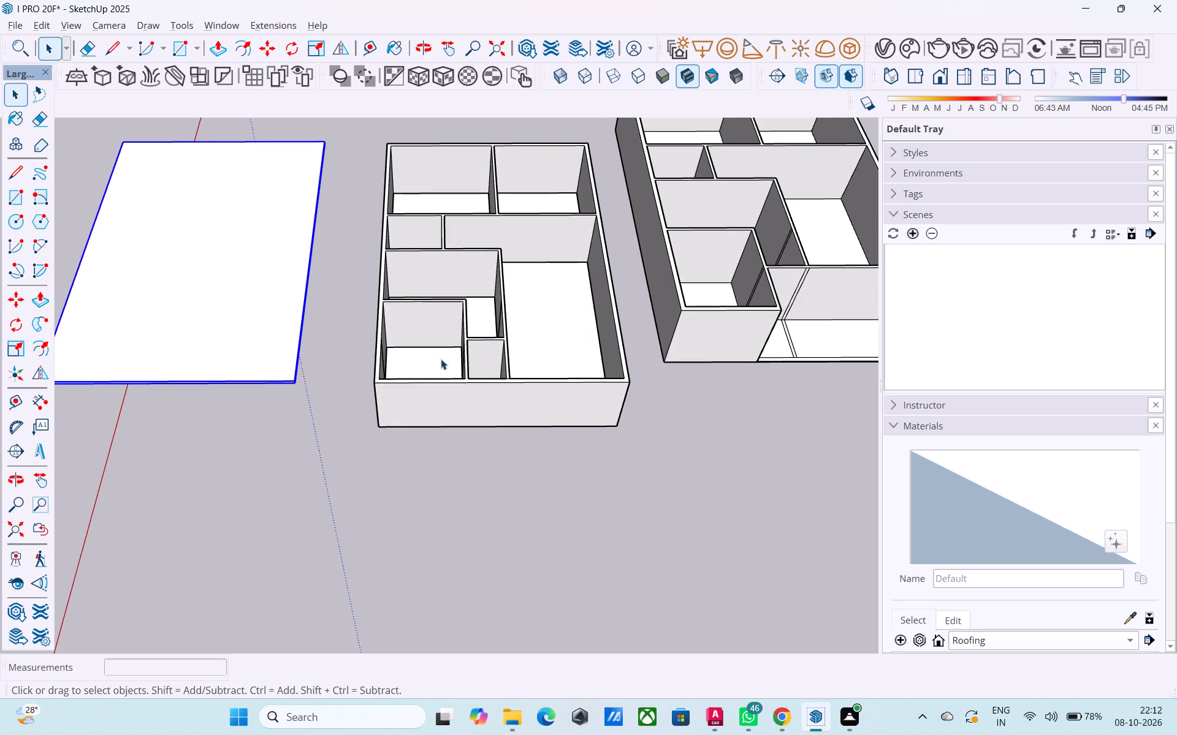
{"action": "middle_click_drag", "start_coordinate": [441, 359], "coordinate": [432, 420]}
{"action": "scroll", "coordinate": [447, 404], "scroll_direction": "up", "scroll_amount": 2}
{"action": "key", "text": "l"}
{"action": "scroll", "coordinate": [472, 401], "scroll_direction": "up", "scroll_amount": 3}
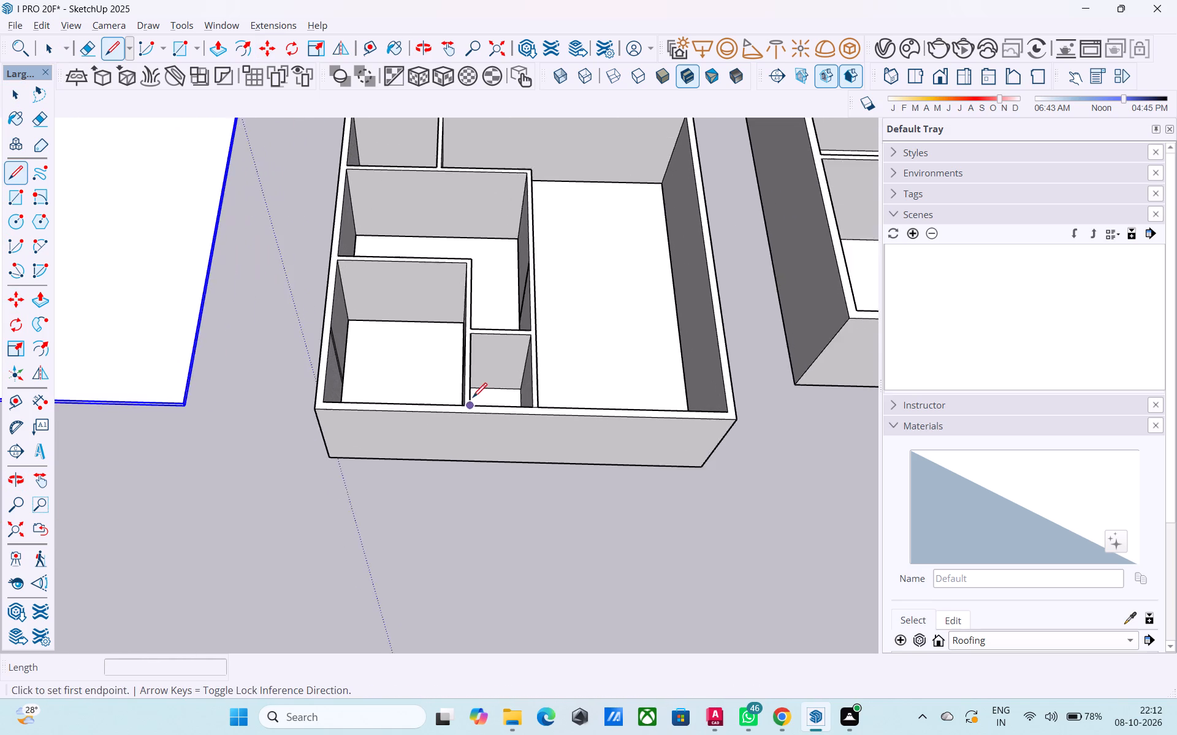
{"action": "scroll", "coordinate": [473, 399], "scroll_direction": "up", "scroll_amount": 7}
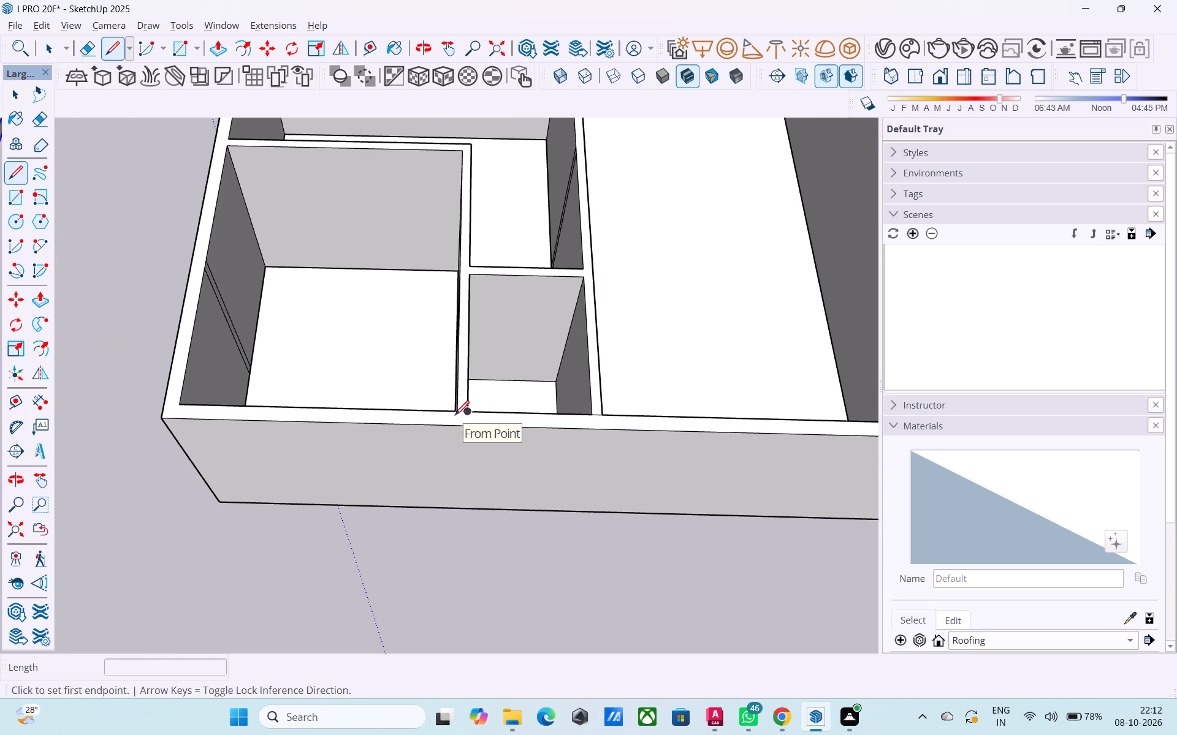
{"action": "left_click", "coordinate": [466, 413]}
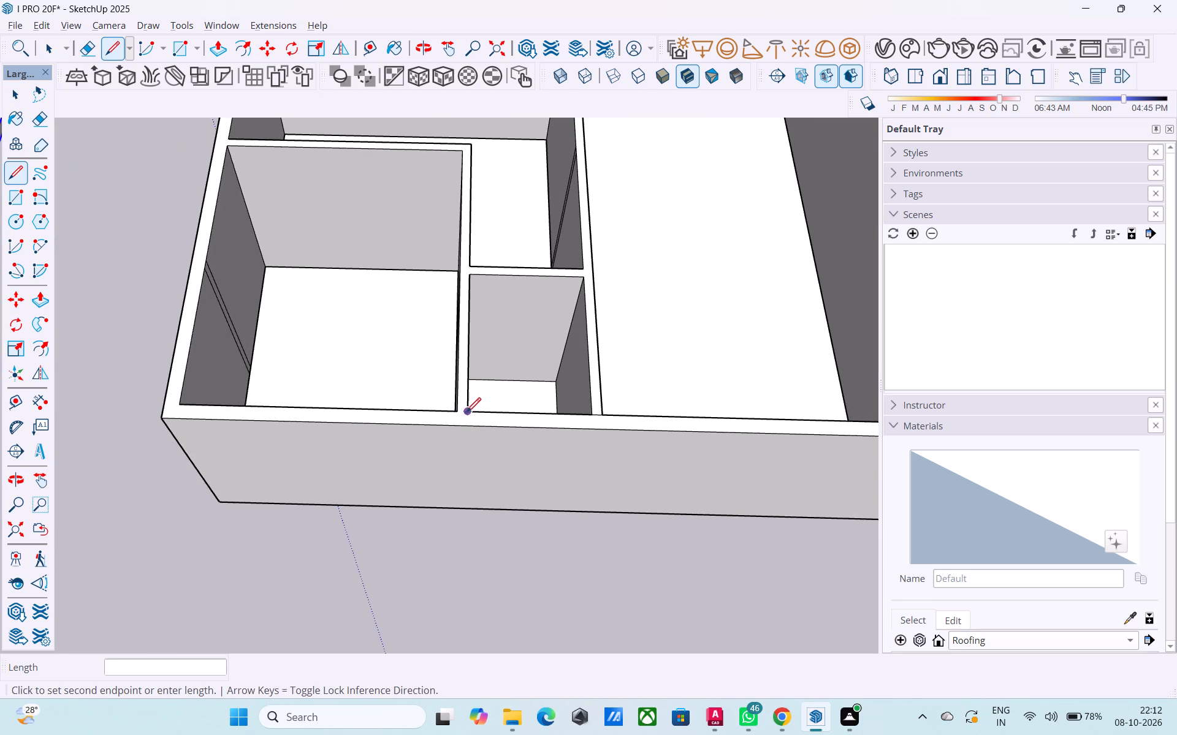
{"action": "left_click", "coordinate": [467, 427]}
{"action": "scroll", "coordinate": [469, 423], "scroll_direction": "down", "scroll_amount": 8}
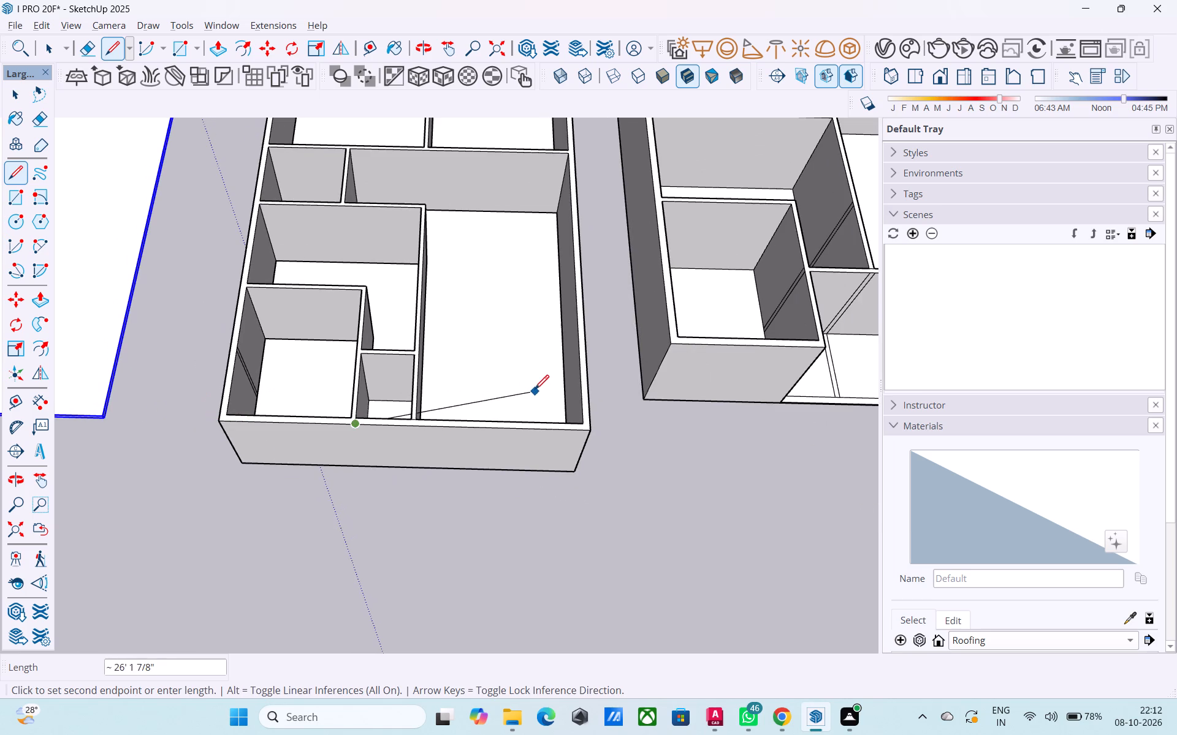
{"action": "middle_click", "coordinate": [535, 391]}
{"action": "key", "text": "space"}
Draw two 6" lines across the long partition's top, extending both edges of the short partition that meets it.
{"action": "middle_click_drag", "start_coordinate": [535, 391], "coordinate": [476, 424]}
{"action": "key", "text": "l"}
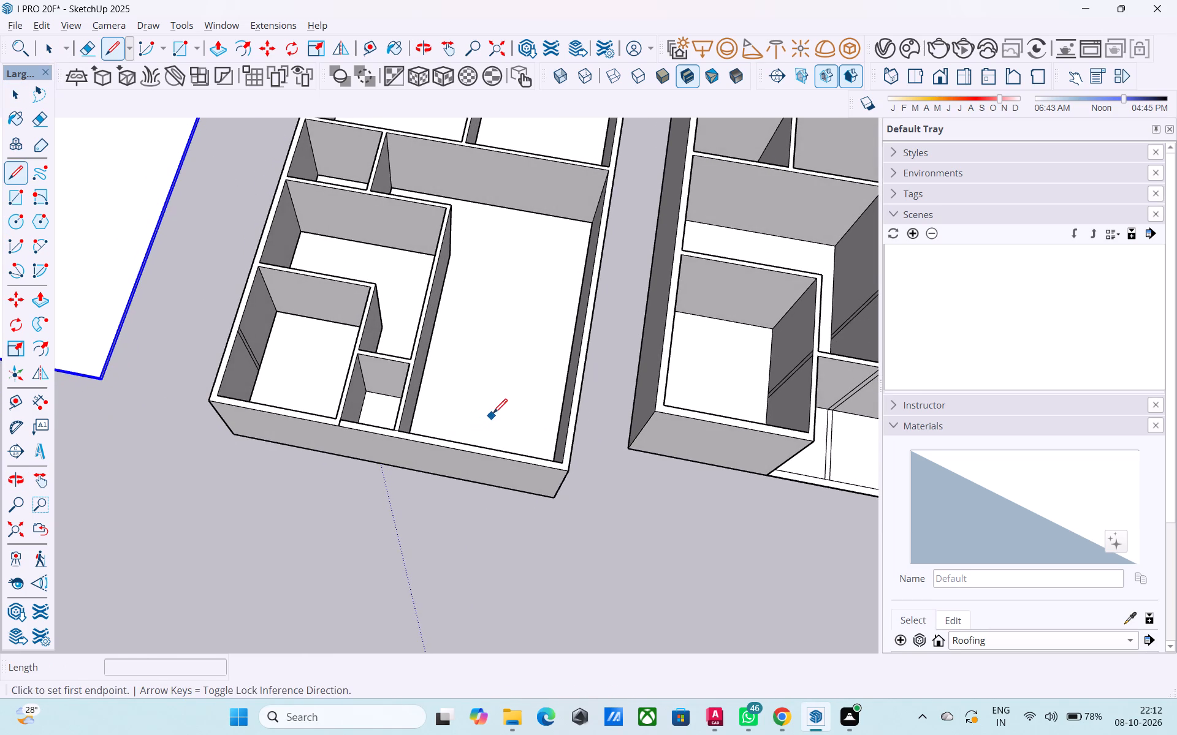
{"action": "middle_click_drag", "start_coordinate": [496, 412], "coordinate": [355, 547], "text": "shift"}
{"action": "middle_click_drag", "start_coordinate": [356, 536], "coordinate": [506, 367], "text": "shift"}
{"action": "middle_click_drag", "start_coordinate": [490, 416], "coordinate": [627, 419]}
{"action": "scroll", "coordinate": [614, 418], "scroll_direction": "up", "scroll_amount": 1}
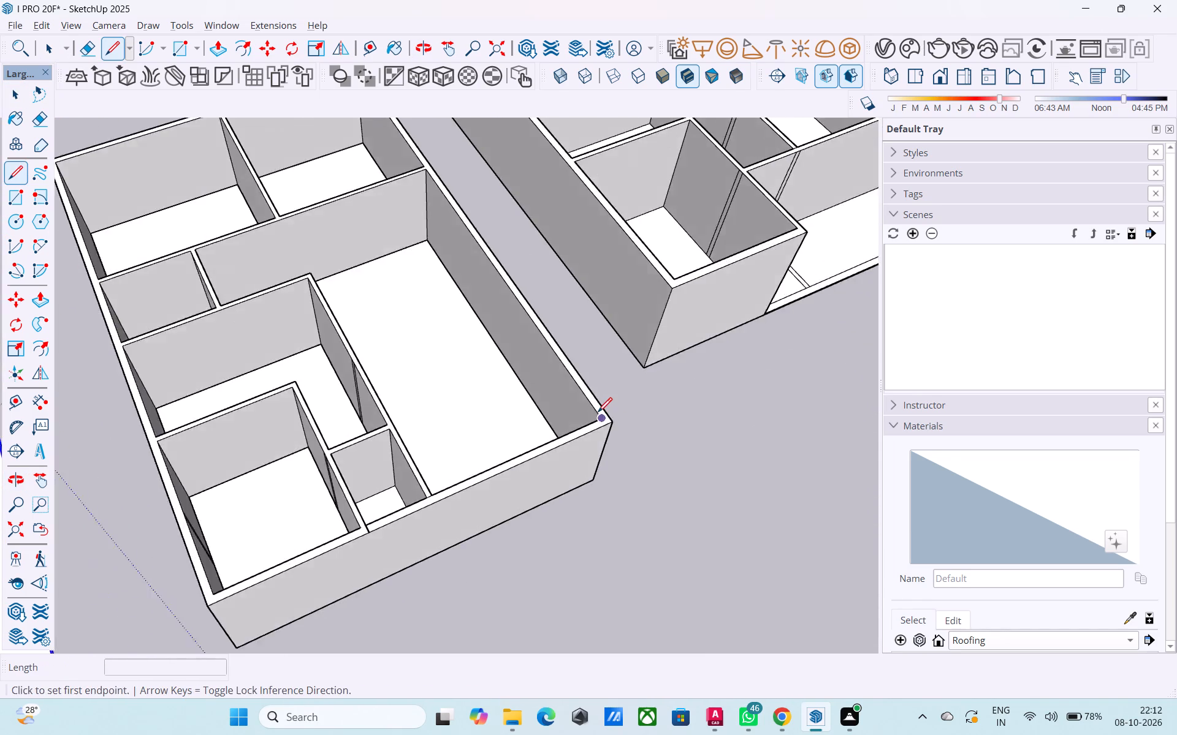
{"action": "scroll", "coordinate": [598, 413], "scroll_direction": "down", "scroll_amount": 8}
{"action": "scroll", "coordinate": [595, 418], "scroll_direction": "up", "scroll_amount": 1}
{"action": "middle_click_drag", "start_coordinate": [576, 431], "coordinate": [86, 454]}
{"action": "scroll", "coordinate": [302, 426], "scroll_direction": "up", "scroll_amount": 7}
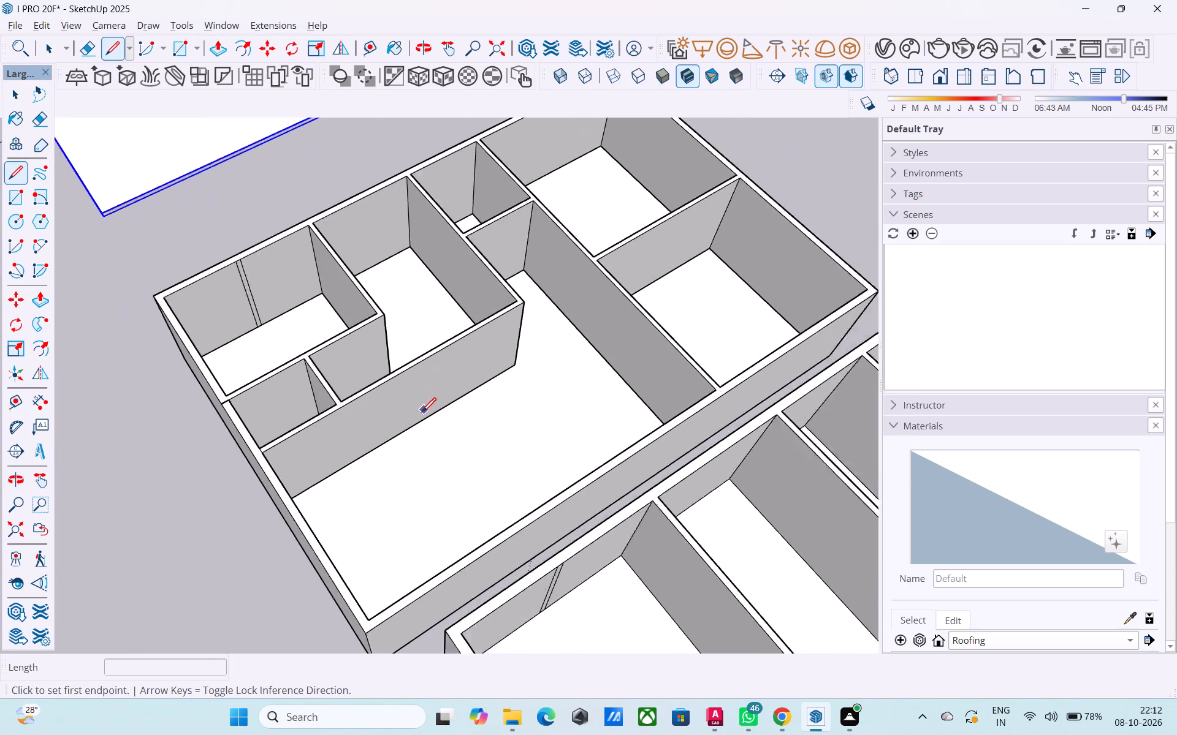
{"action": "scroll", "coordinate": [422, 413], "scroll_direction": "up", "scroll_amount": 2}
{"action": "scroll", "coordinate": [303, 410], "scroll_direction": "up", "scroll_amount": 15}
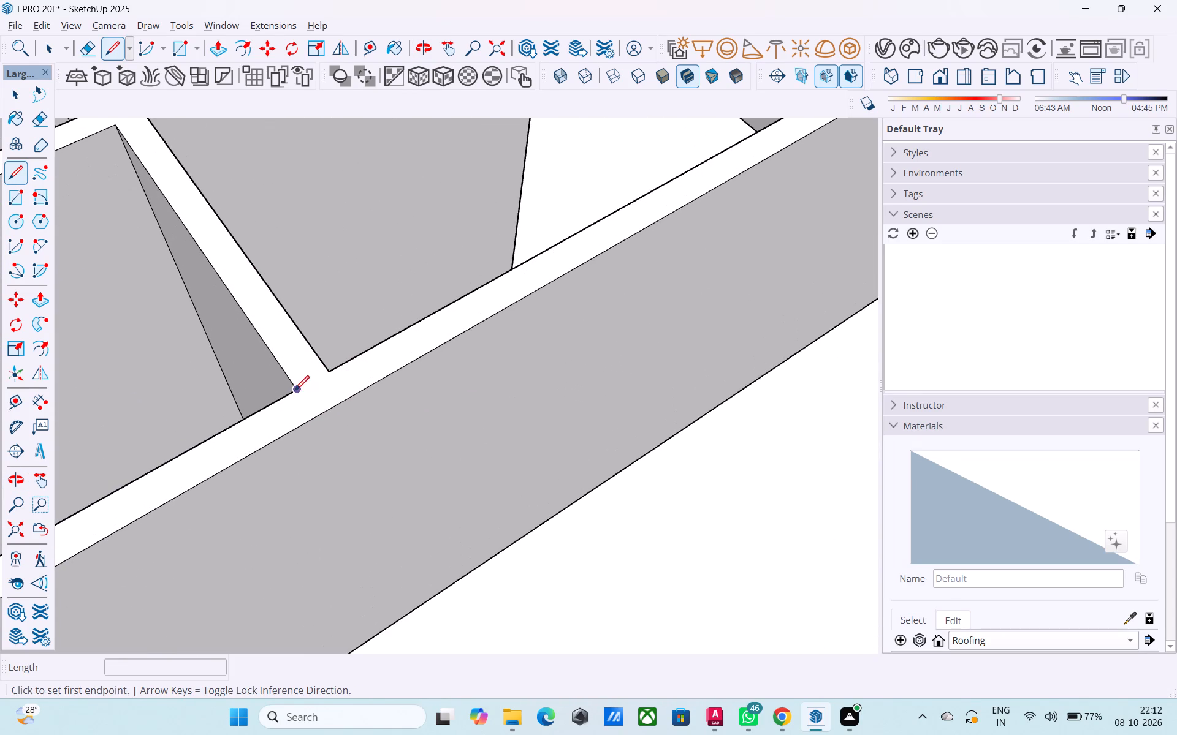
{"action": "left_click", "coordinate": [295, 392]}
{"action": "left_click", "coordinate": [313, 415]}
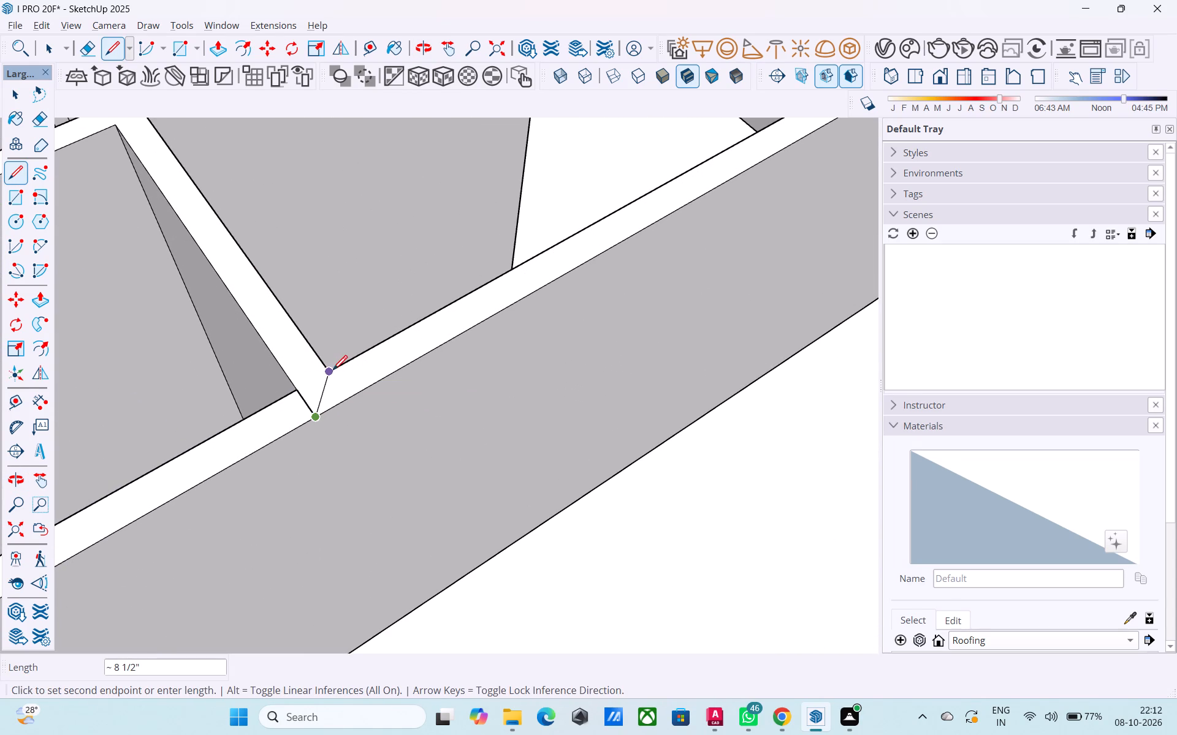
{"action": "key", "text": "l"}
{"action": "left_click", "coordinate": [331, 366]}
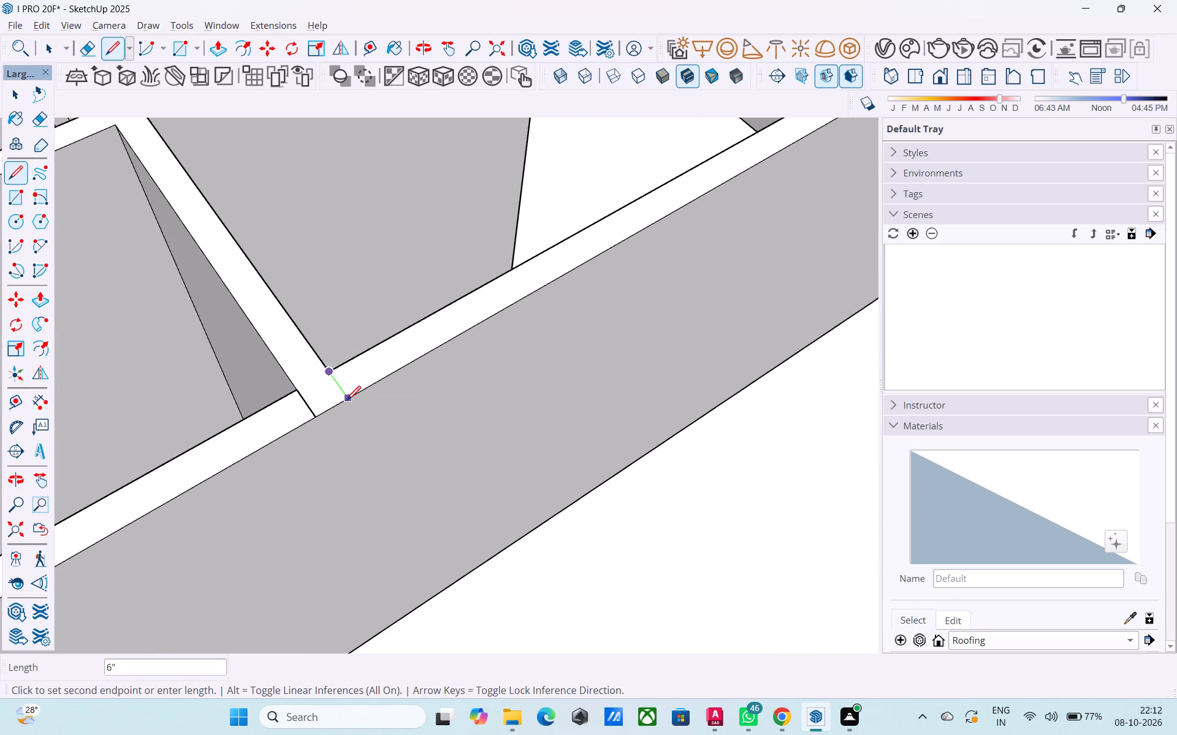
{"action": "left_click", "coordinate": [346, 402]}
{"action": "key", "text": "space"}
Draw a 12' vertical line down the long partition's large-room face from the end of the first extended edge.
{"action": "key", "text": "l"}
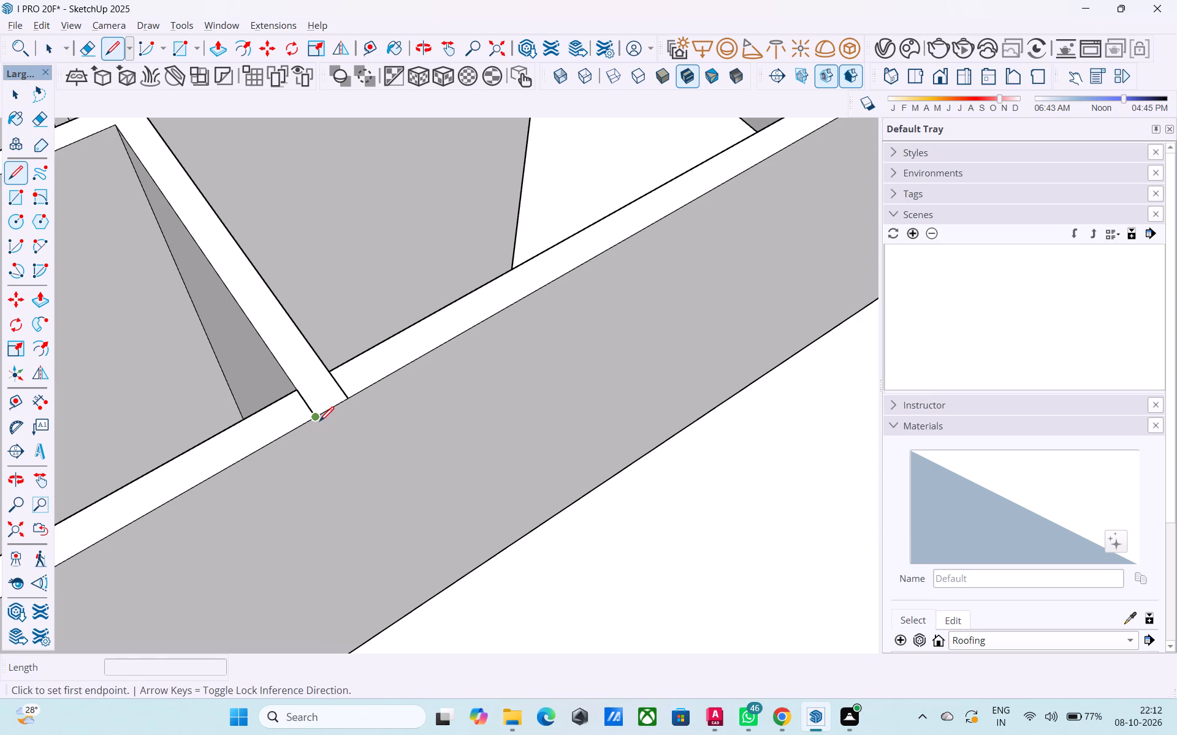
{"action": "left_click", "coordinate": [319, 423]}
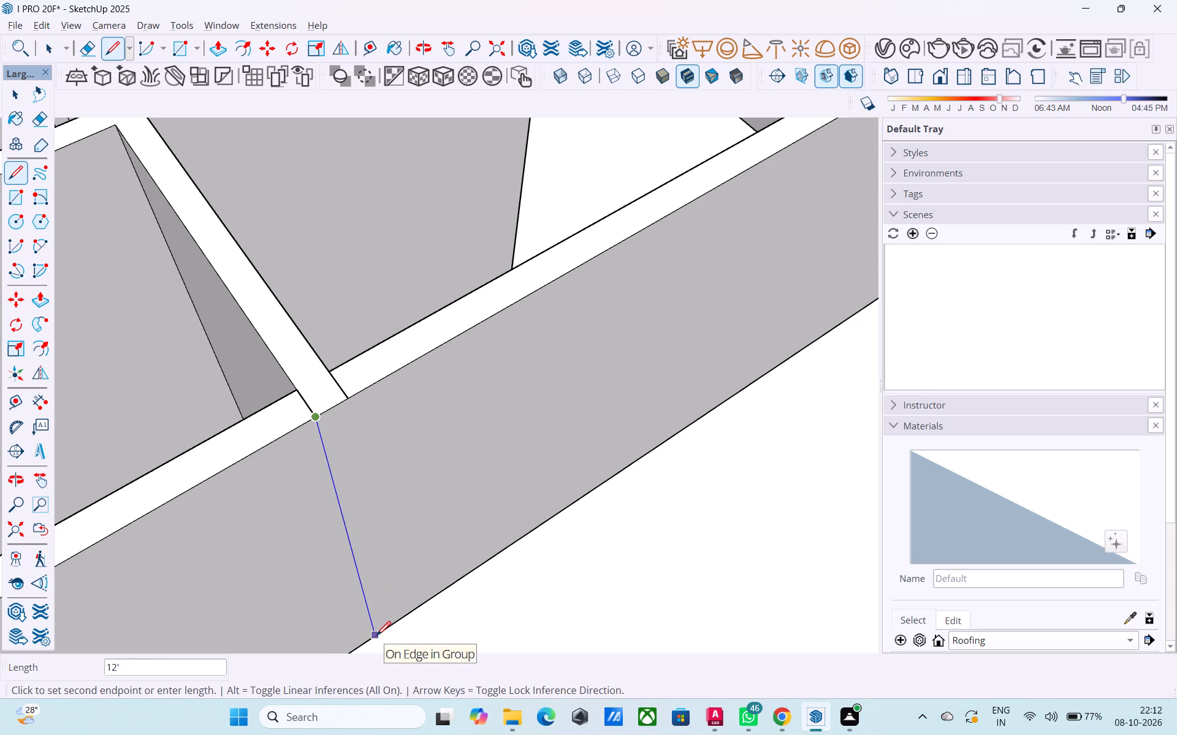
{"action": "left_click", "coordinate": [376, 637]}
{"action": "key", "text": "l"}
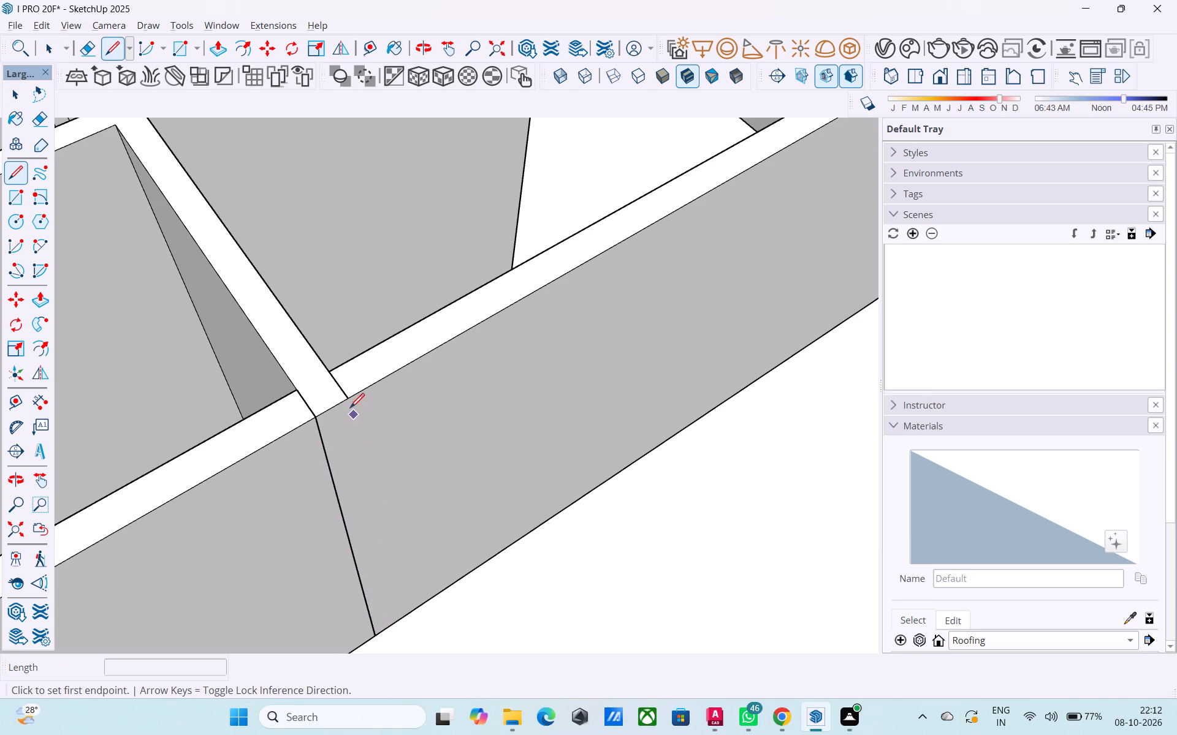
{"action": "left_click", "coordinate": [346, 402]}
{"action": "key", "text": "space"}
Open the ground-storey wall group and outline a 12' high strip on the long partition by redrawing both extended edges across its top and down its face.
{"action": "double_click", "coordinate": [406, 573]}
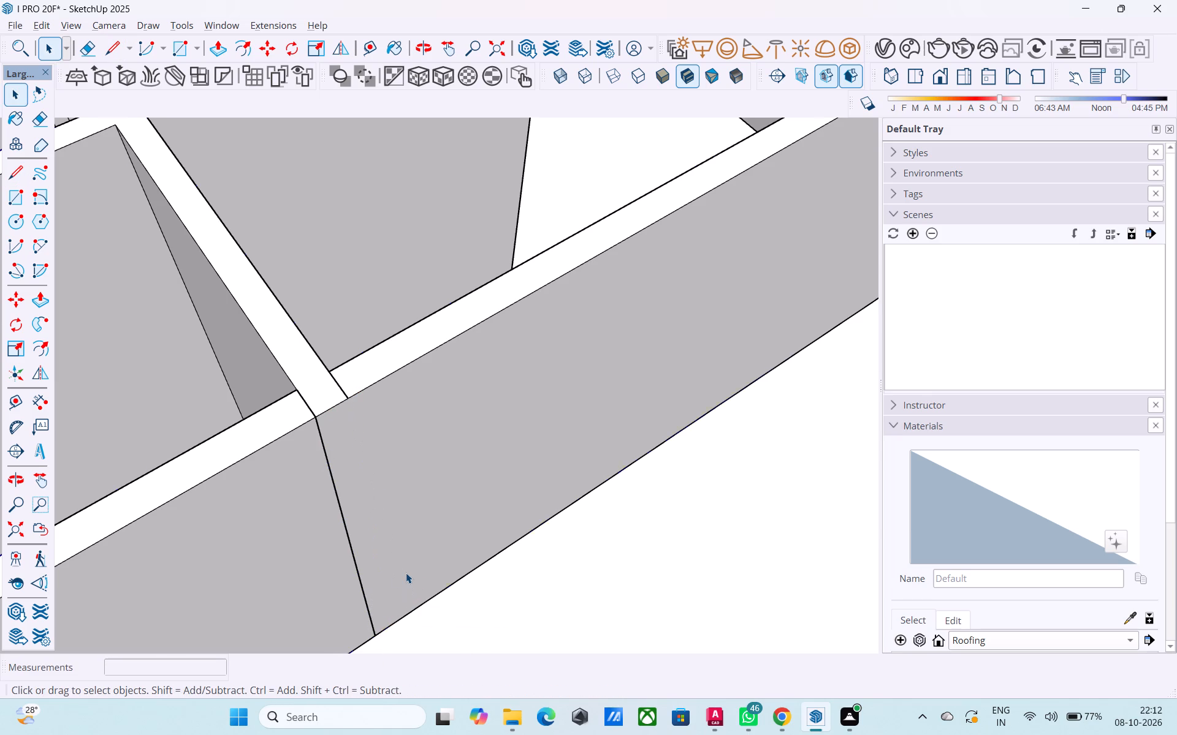
{"action": "key", "text": "l"}
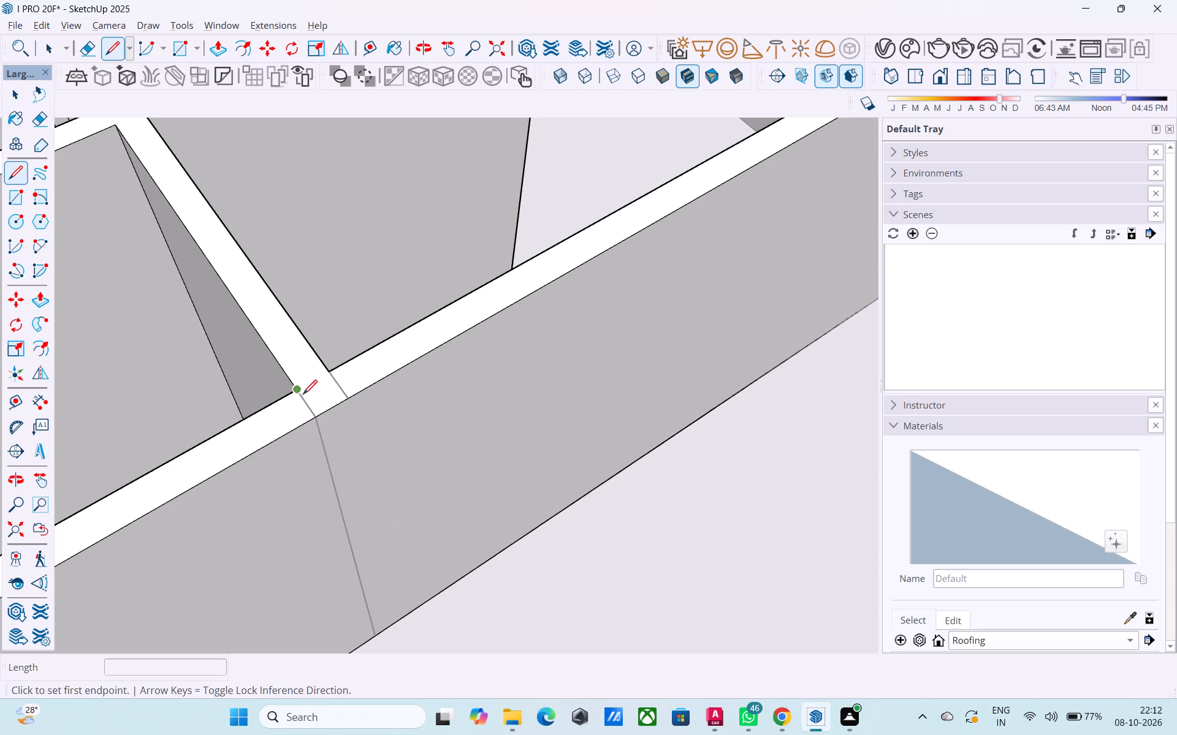
{"action": "left_click", "coordinate": [302, 396]}
{"action": "left_click", "coordinate": [312, 417]}
{"action": "left_click", "coordinate": [316, 421]}
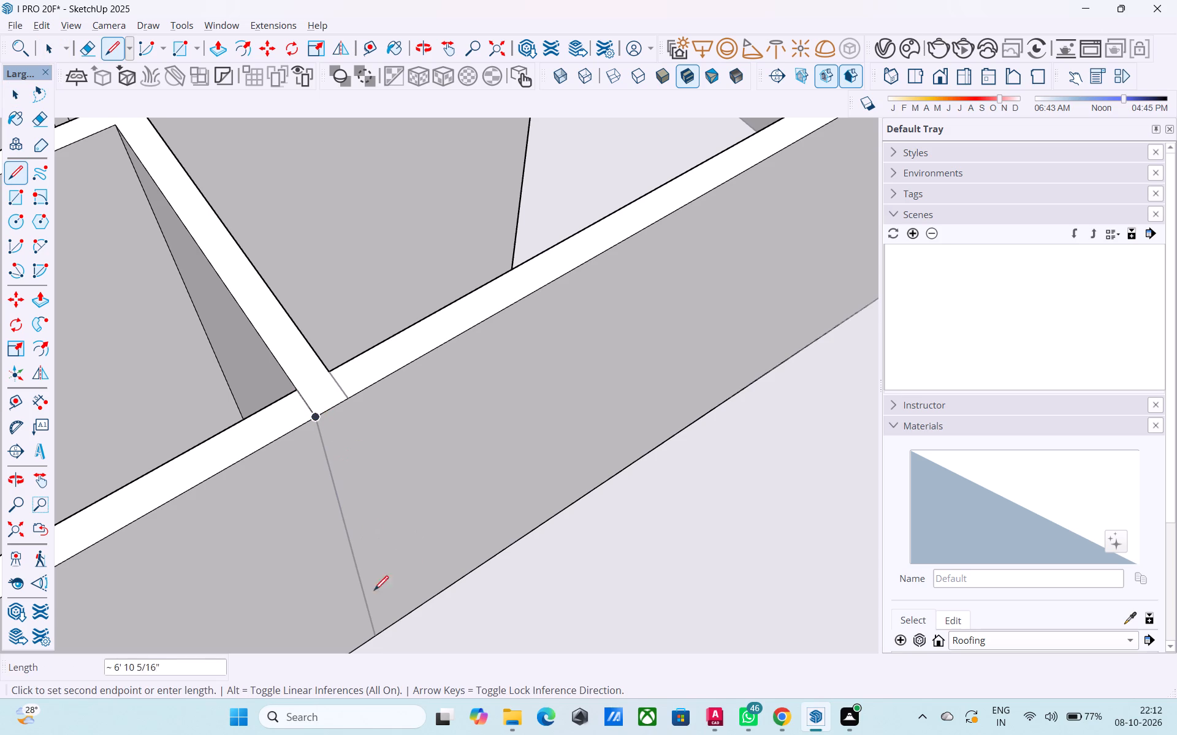
{"action": "left_click", "coordinate": [376, 638]}
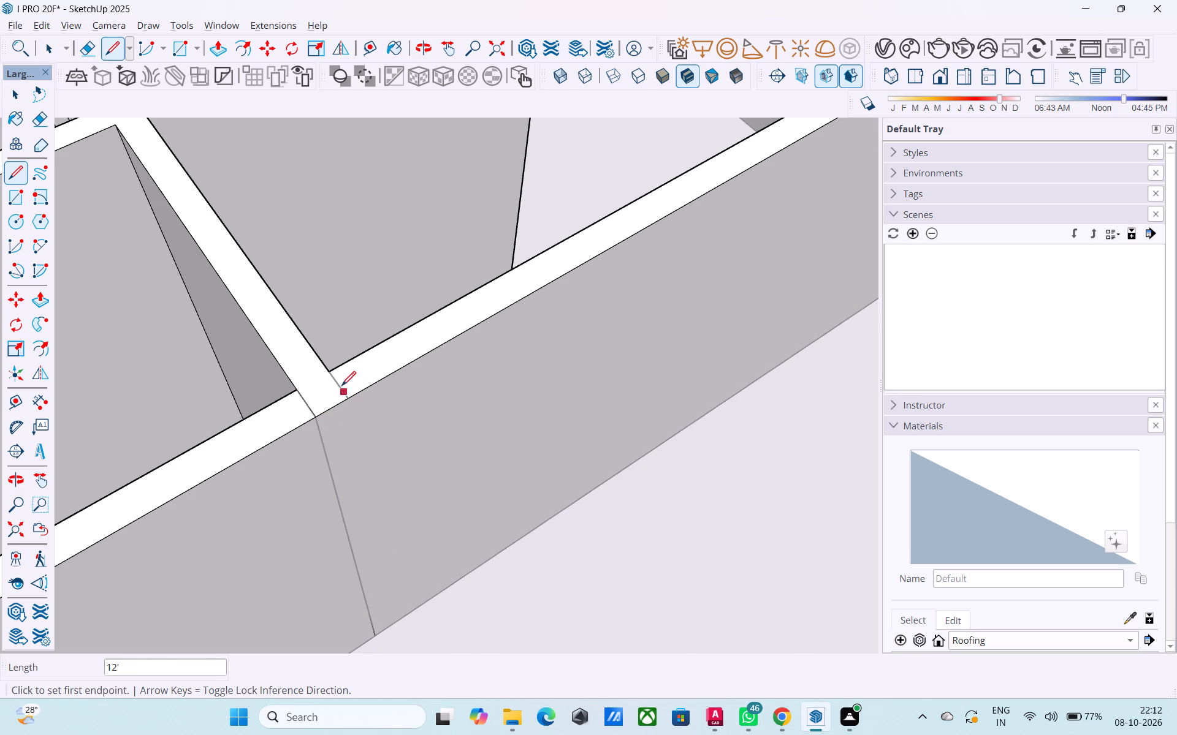
{"action": "left_click", "coordinate": [330, 376]}
{"action": "left_click", "coordinate": [352, 398]}
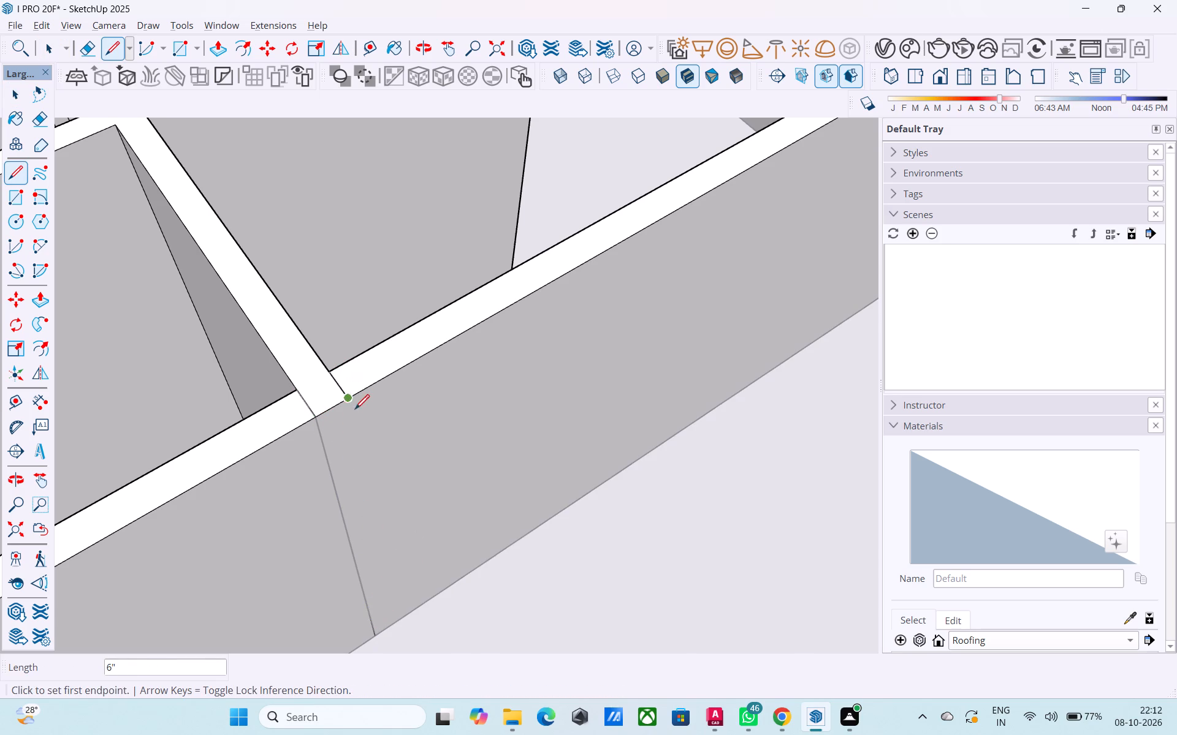
{"action": "left_click", "coordinate": [345, 403]}
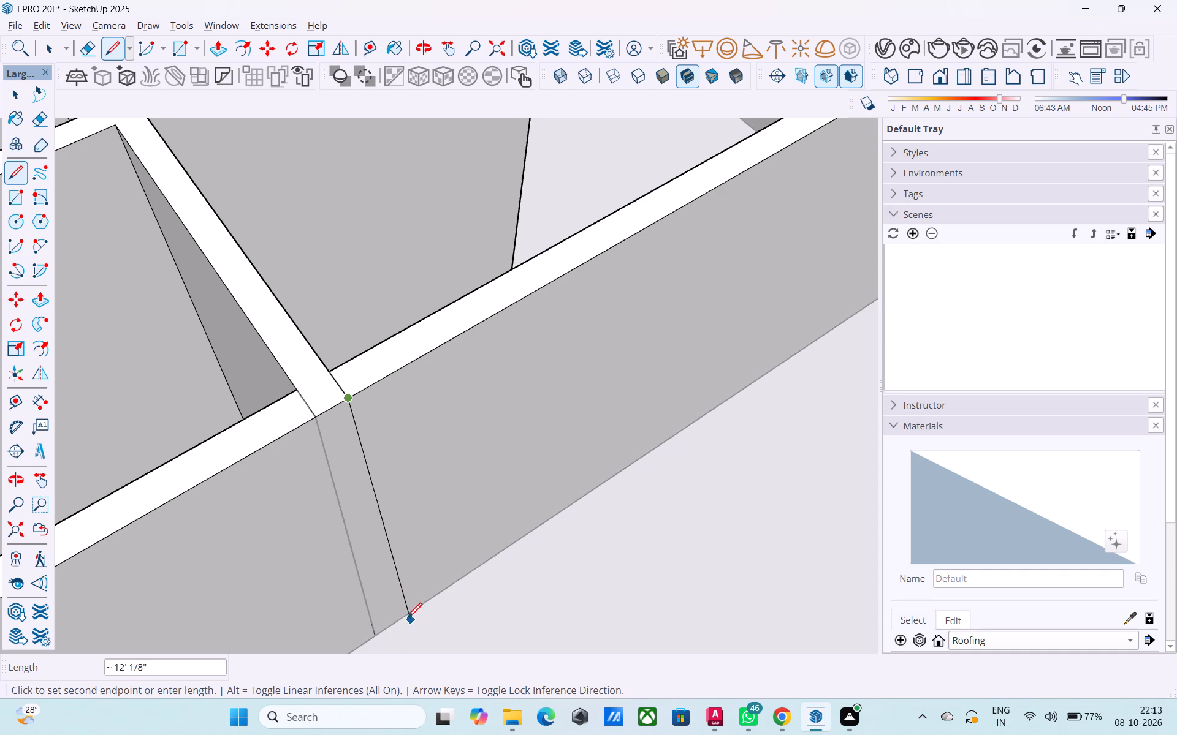
{"action": "left_click", "coordinate": [398, 624]}
Push/Pull the outlined strip 18' across the large room to the long outer wall, forming a new partition.
{"action": "key", "text": "space"}
{"action": "left_click", "coordinate": [378, 606]}
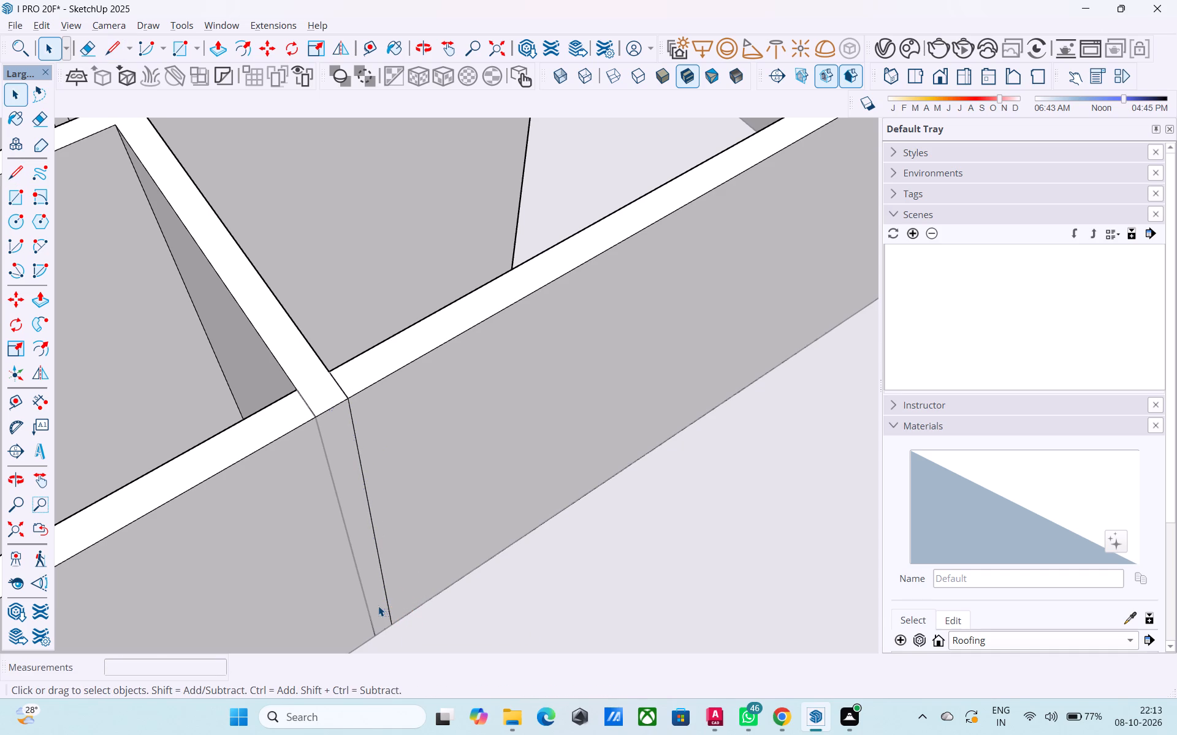
{"action": "key", "text": "p"}
{"action": "left_click", "coordinate": [378, 603]}
{"action": "scroll", "coordinate": [404, 609], "scroll_direction": "down", "scroll_amount": 7}
{"action": "middle_click_drag", "start_coordinate": [429, 578], "coordinate": [590, 458]}
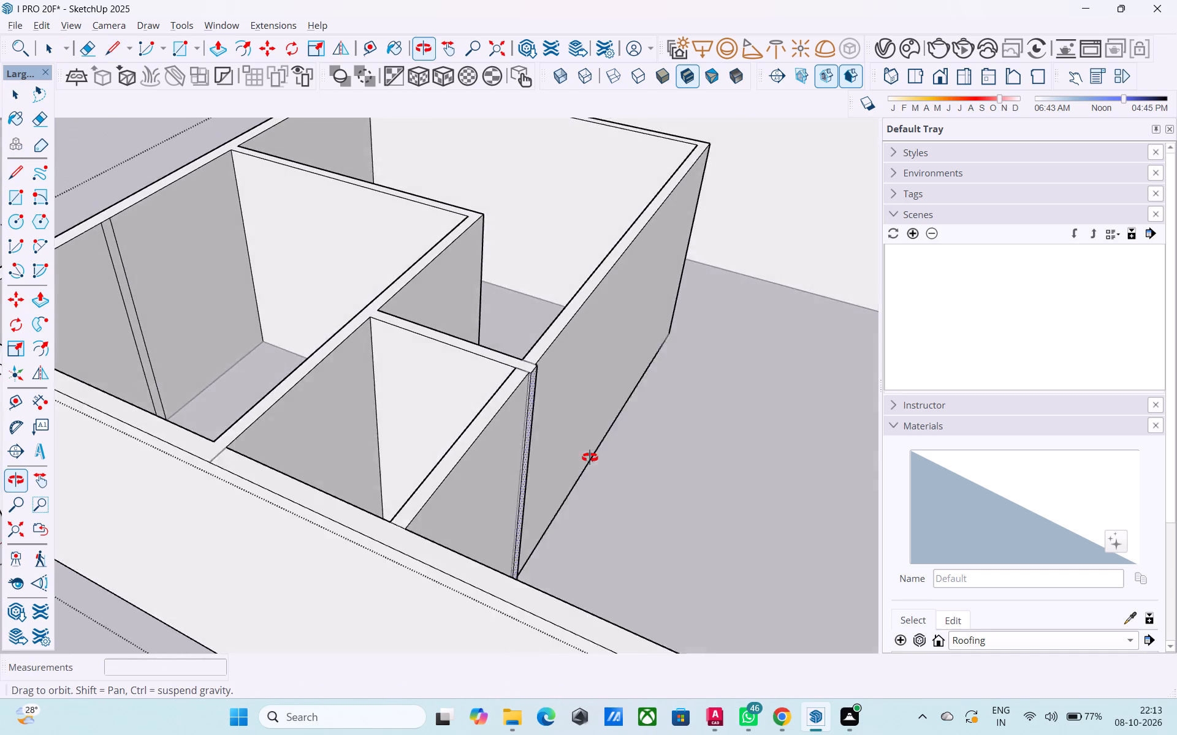
{"action": "middle_click_drag", "start_coordinate": [590, 458], "coordinate": [292, 549]}
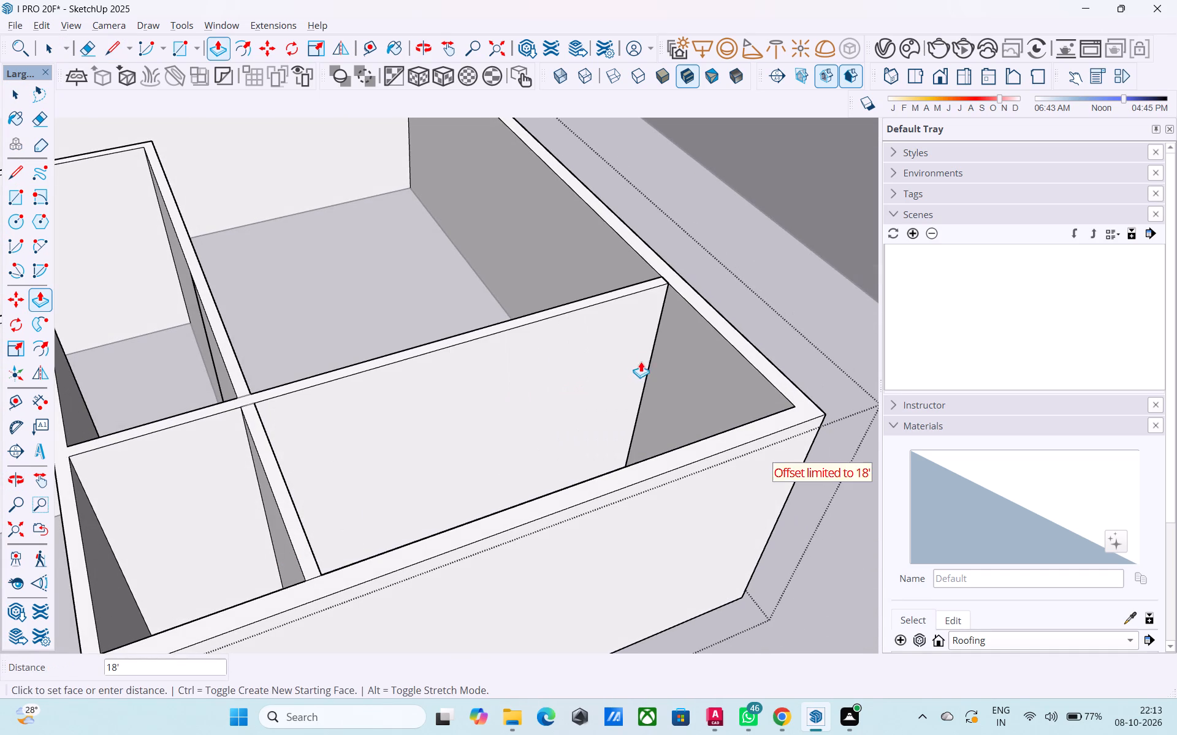
{"action": "left_click", "coordinate": [649, 358]}
Draw a line across the long outer wall's top from the new partition's corner, extending its edge.
{"action": "middle_click_drag", "start_coordinate": [639, 500], "coordinate": [572, 384]}
{"action": "scroll", "coordinate": [533, 377], "scroll_direction": "down", "scroll_amount": 2}
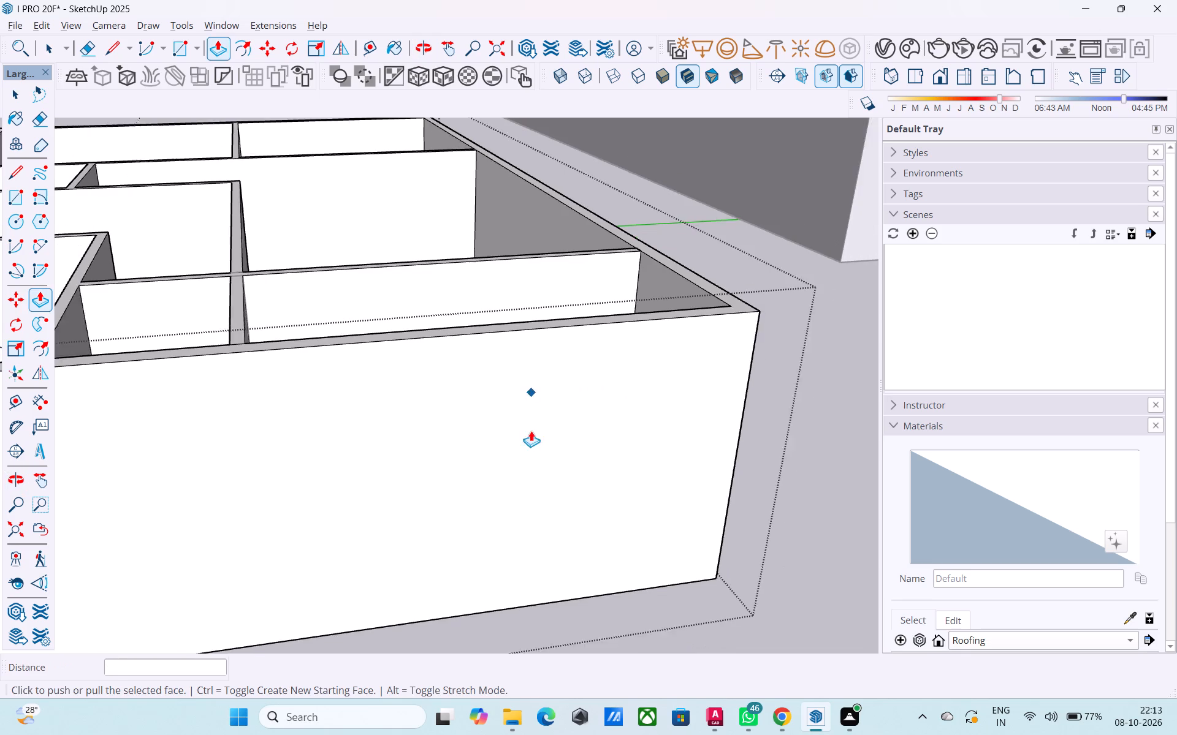
{"action": "middle_click_drag", "start_coordinate": [528, 467], "coordinate": [516, 612]}
{"action": "middle_click_drag", "start_coordinate": [631, 438], "coordinate": [527, 519]}
{"action": "key", "text": "space"}
{"action": "middle_click_drag", "start_coordinate": [519, 489], "coordinate": [286, 512]}
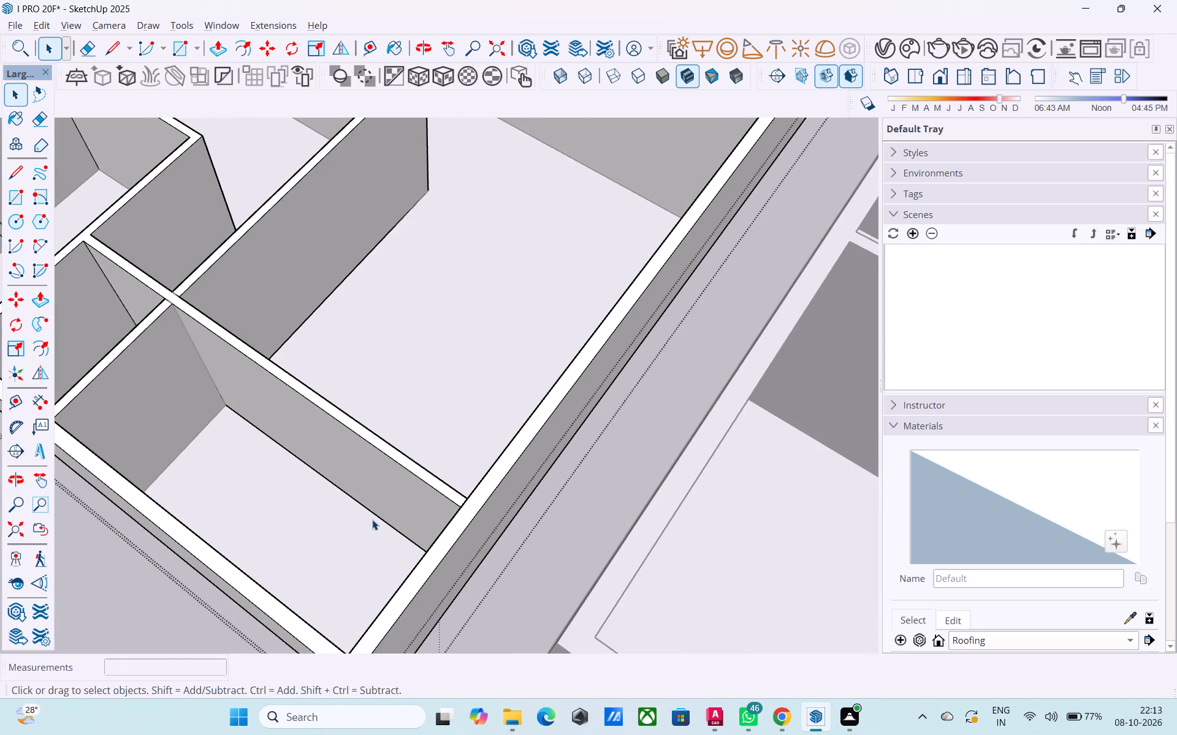
{"action": "key", "text": "l"}
{"action": "scroll", "coordinate": [467, 496], "scroll_direction": "up", "scroll_amount": 2}
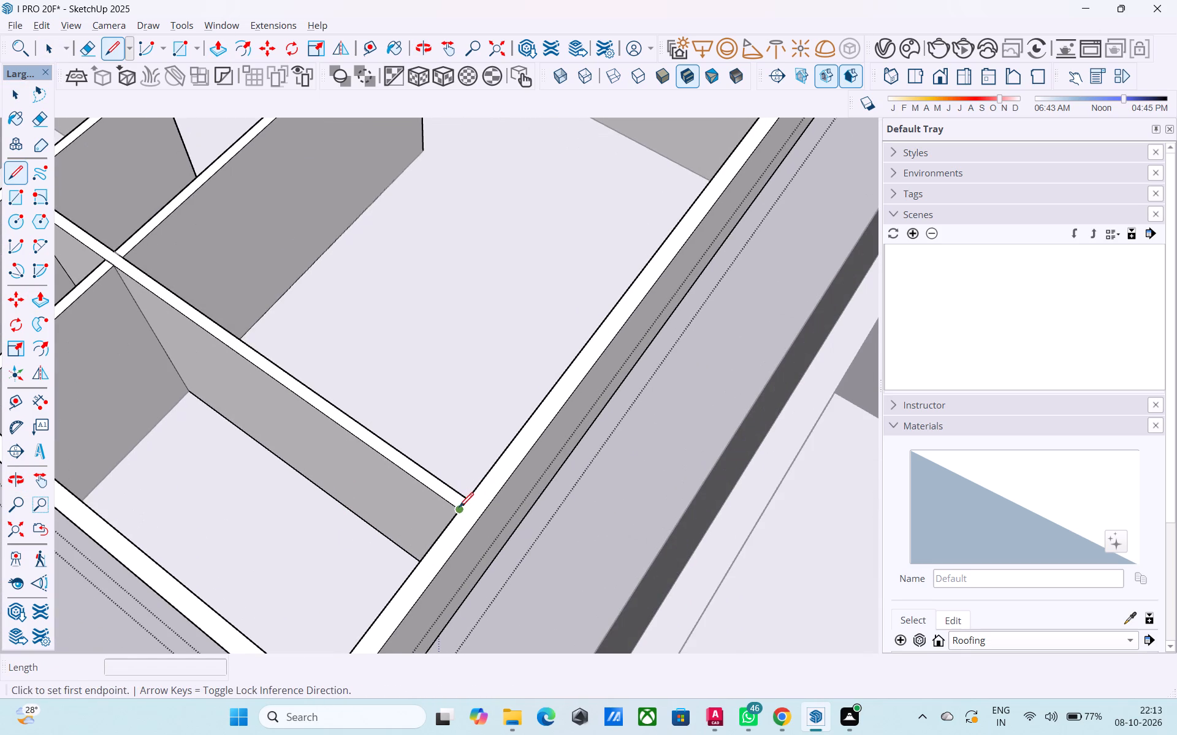
{"action": "left_click", "coordinate": [459, 509]}
{"action": "left_click", "coordinate": [471, 526]}
{"action": "middle_click_drag", "start_coordinate": [338, 514], "coordinate": [490, 472]}
{"action": "scroll", "coordinate": [492, 472], "scroll_direction": "down", "scroll_amount": 1}
{"action": "key", "text": "space"}
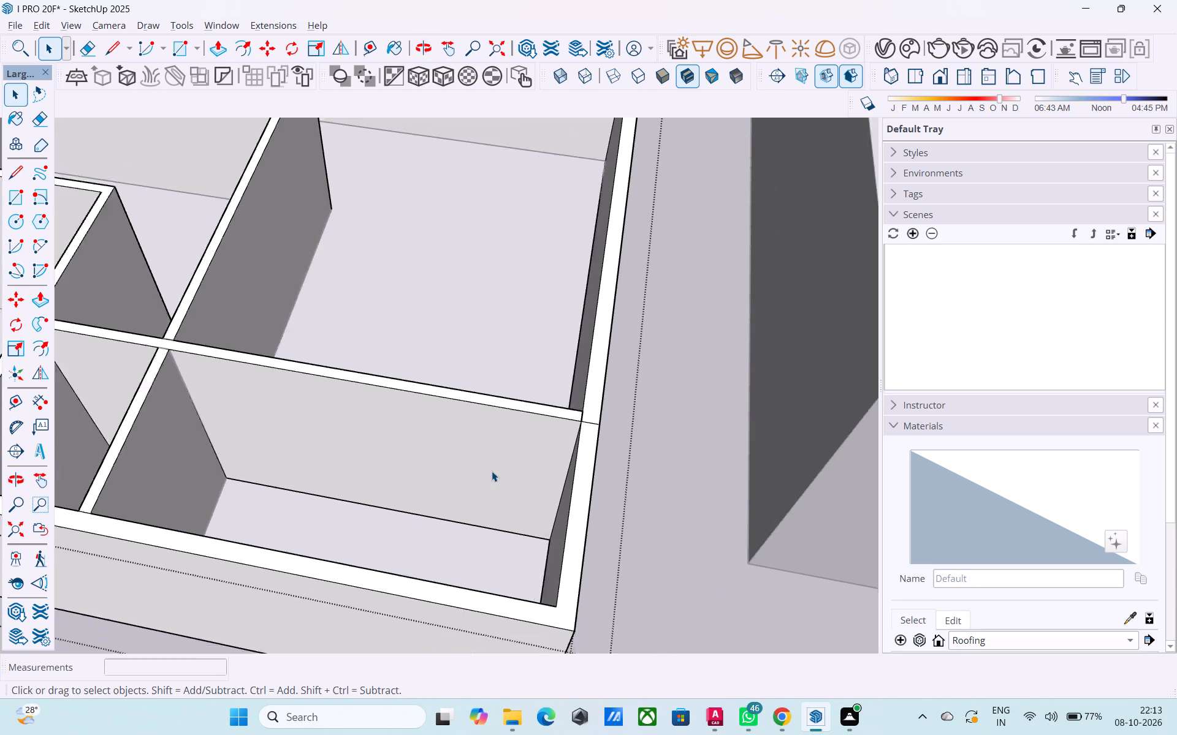
Erase the seam where the long partition's top meets the end outer wall's top.
{"action": "scroll", "coordinate": [492, 471], "scroll_direction": "down", "scroll_amount": 4}
{"action": "middle_click_drag", "start_coordinate": [278, 510], "coordinate": [332, 516]}
{"action": "scroll", "coordinate": [289, 530], "scroll_direction": "up", "scroll_amount": 4}
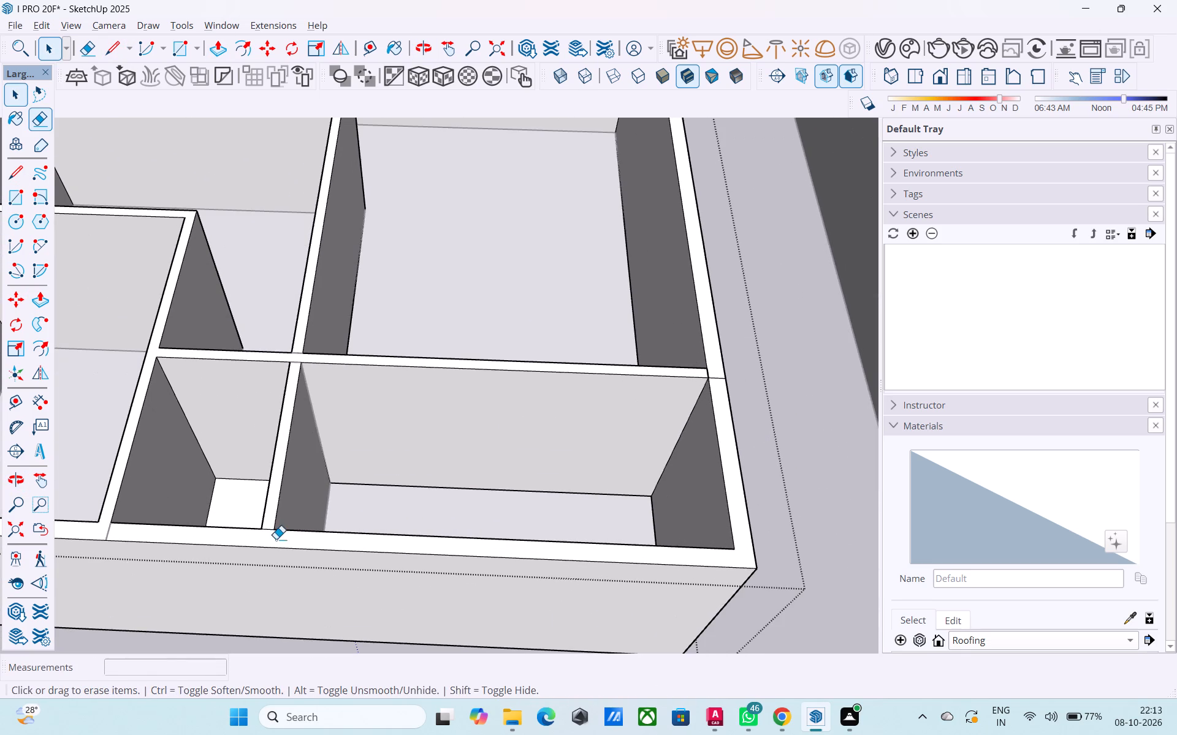
{"action": "key", "text": "e"}
{"action": "scroll", "coordinate": [251, 541], "scroll_direction": "up", "scroll_amount": 6}
{"action": "left_click", "coordinate": [280, 522]}
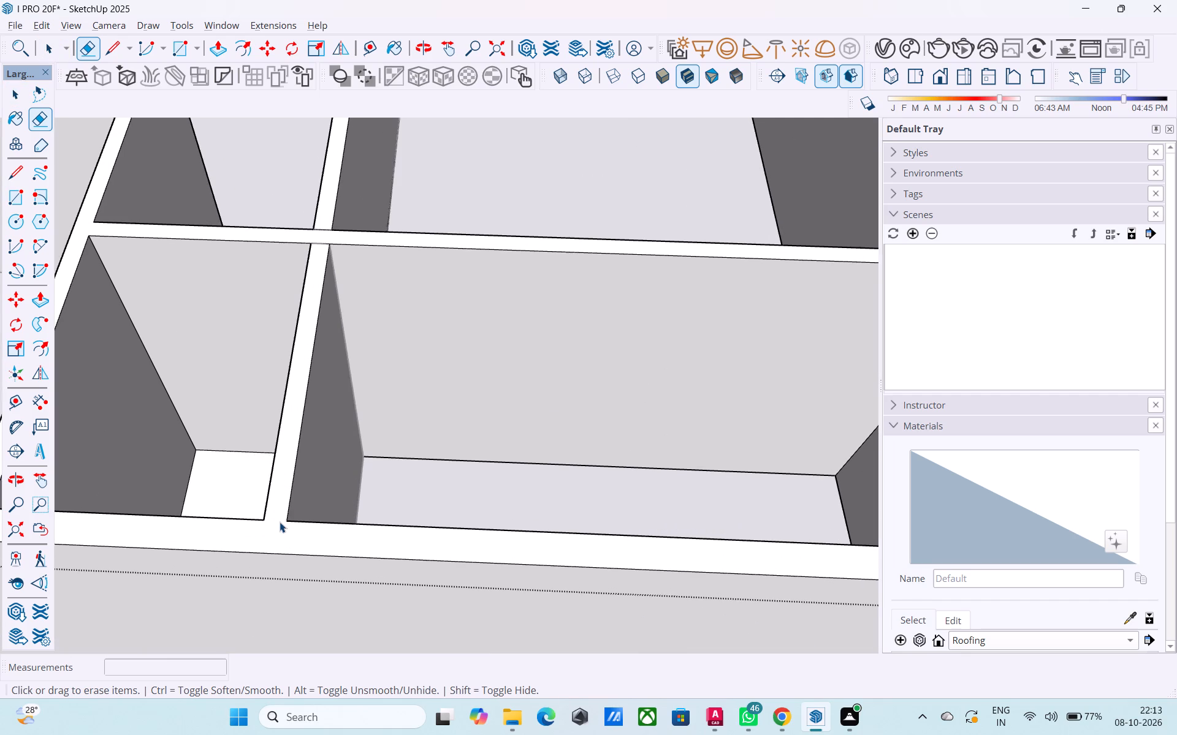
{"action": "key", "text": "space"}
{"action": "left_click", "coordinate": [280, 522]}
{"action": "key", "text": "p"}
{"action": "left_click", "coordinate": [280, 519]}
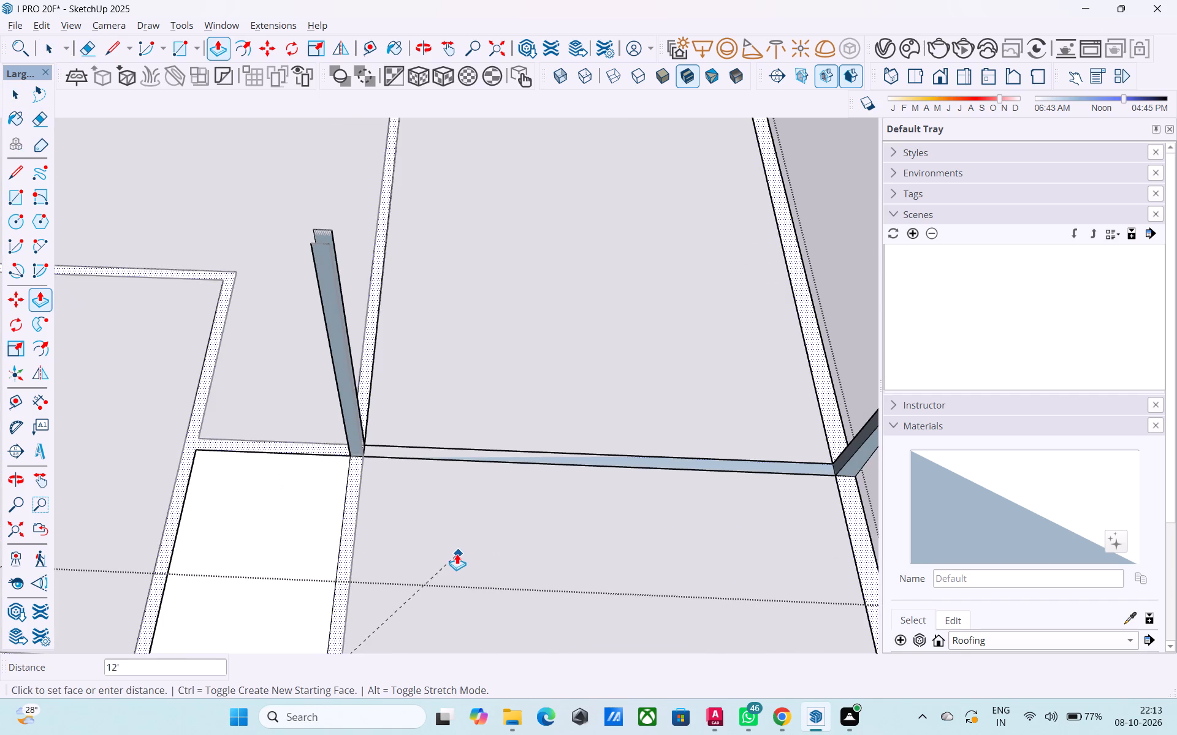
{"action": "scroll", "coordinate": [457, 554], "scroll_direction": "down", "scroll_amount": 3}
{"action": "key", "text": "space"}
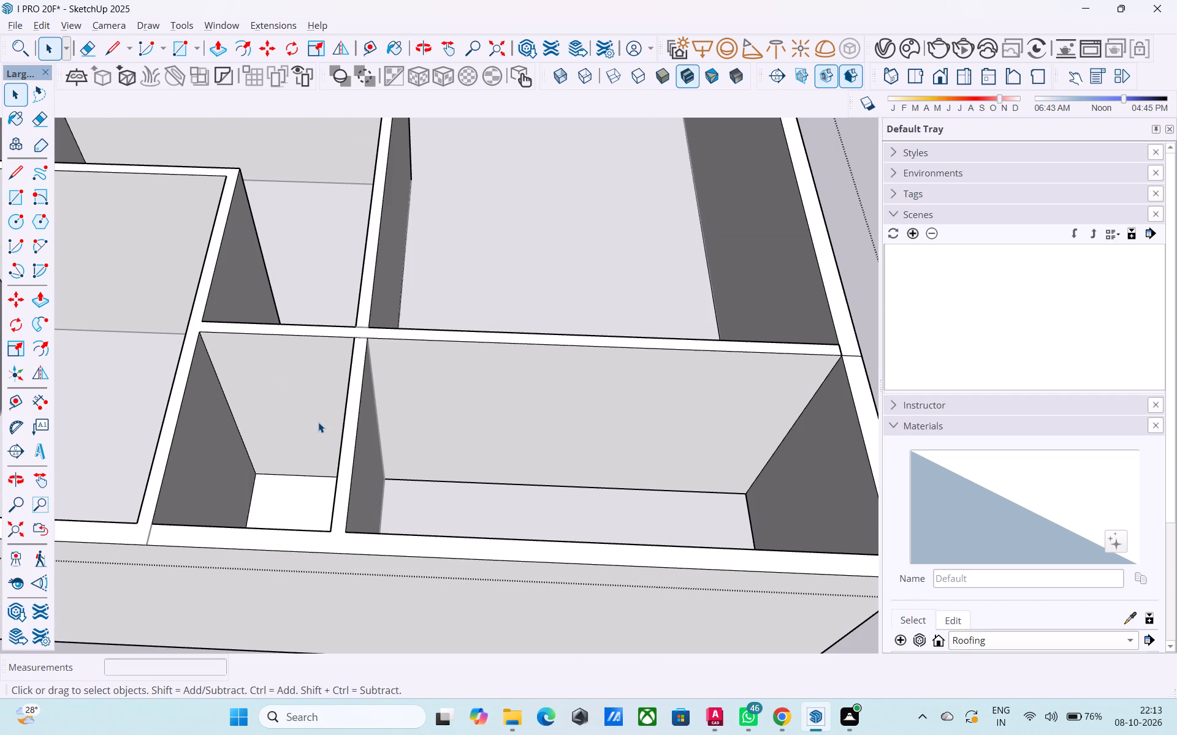
Draw a 9" line across the end outer wall's top, extending the inner edge of the room partition beside the corner area.
{"action": "middle_click_drag", "start_coordinate": [294, 431], "coordinate": [357, 421], "text": "shift"}
{"action": "key", "text": "l"}
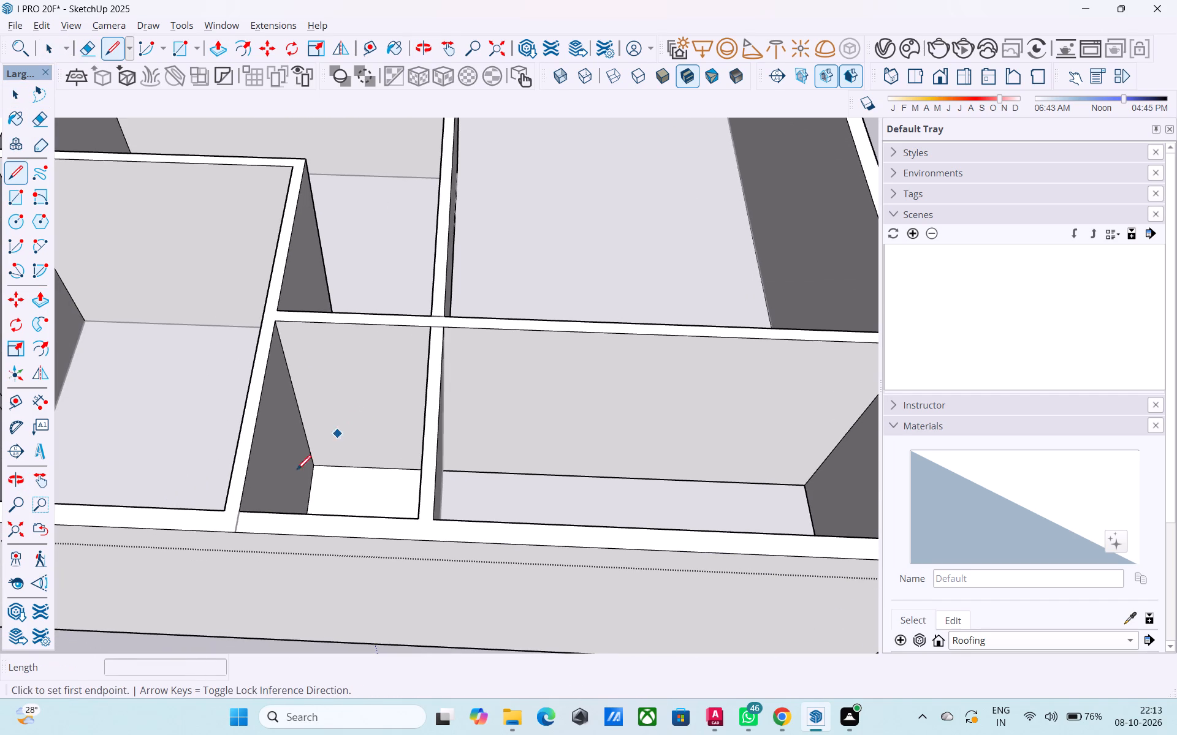
{"action": "left_click", "coordinate": [238, 517]}
{"action": "left_click", "coordinate": [240, 529]}
Push/Pull the joined wall-top face around the corner area down 12' to open that corner.
{"action": "key", "text": "space"}
{"action": "left_click", "coordinate": [266, 521]}
{"action": "key", "text": "p"}
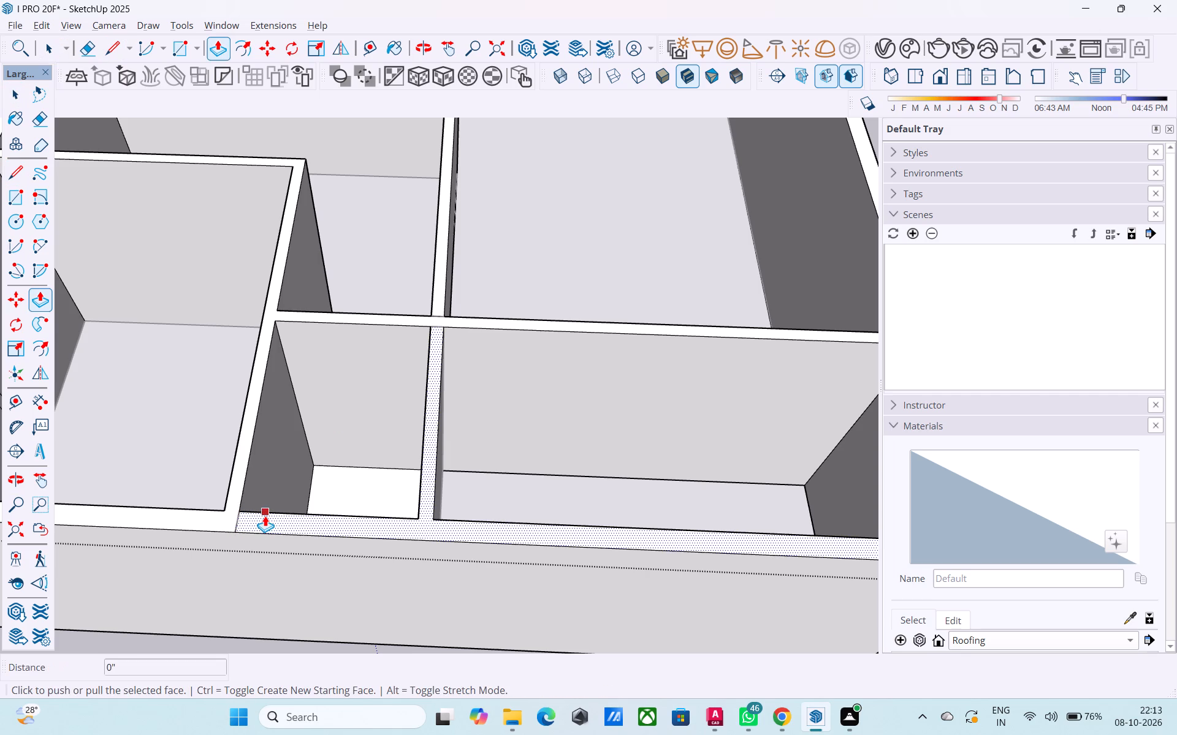
{"action": "left_click", "coordinate": [265, 516]}
{"action": "scroll", "coordinate": [406, 518], "scroll_direction": "down", "scroll_amount": 5}
{"action": "left_click", "coordinate": [484, 534]}
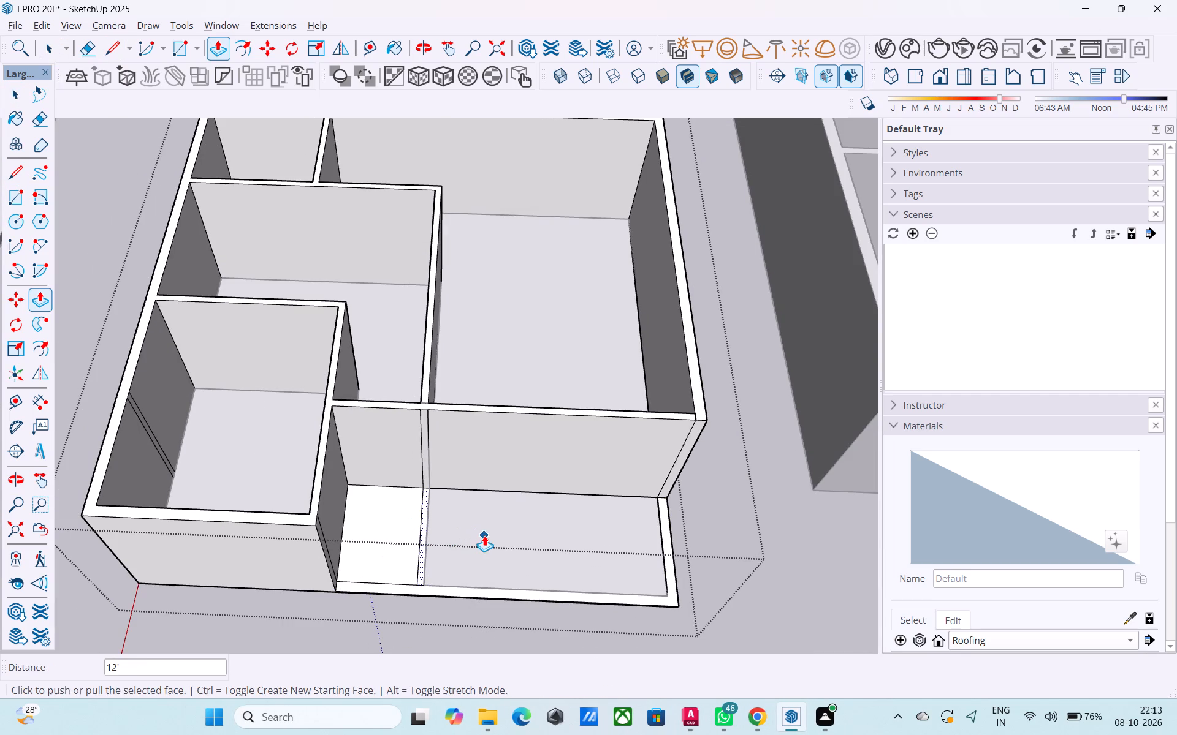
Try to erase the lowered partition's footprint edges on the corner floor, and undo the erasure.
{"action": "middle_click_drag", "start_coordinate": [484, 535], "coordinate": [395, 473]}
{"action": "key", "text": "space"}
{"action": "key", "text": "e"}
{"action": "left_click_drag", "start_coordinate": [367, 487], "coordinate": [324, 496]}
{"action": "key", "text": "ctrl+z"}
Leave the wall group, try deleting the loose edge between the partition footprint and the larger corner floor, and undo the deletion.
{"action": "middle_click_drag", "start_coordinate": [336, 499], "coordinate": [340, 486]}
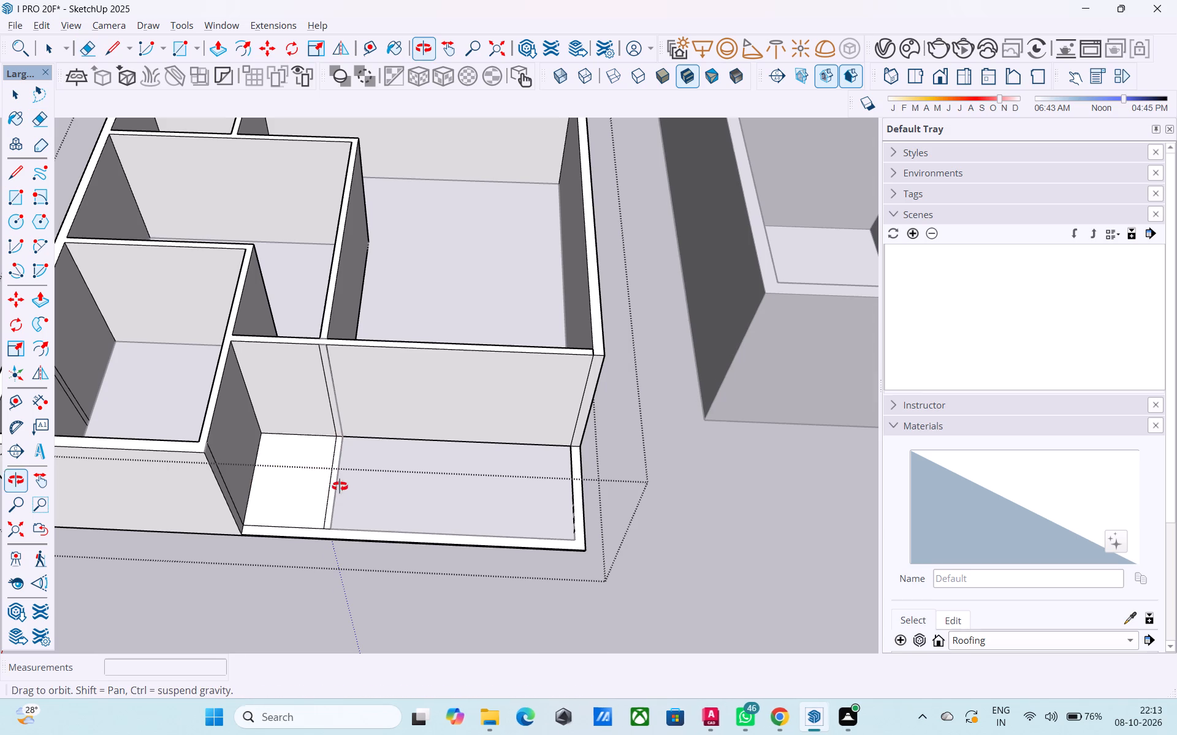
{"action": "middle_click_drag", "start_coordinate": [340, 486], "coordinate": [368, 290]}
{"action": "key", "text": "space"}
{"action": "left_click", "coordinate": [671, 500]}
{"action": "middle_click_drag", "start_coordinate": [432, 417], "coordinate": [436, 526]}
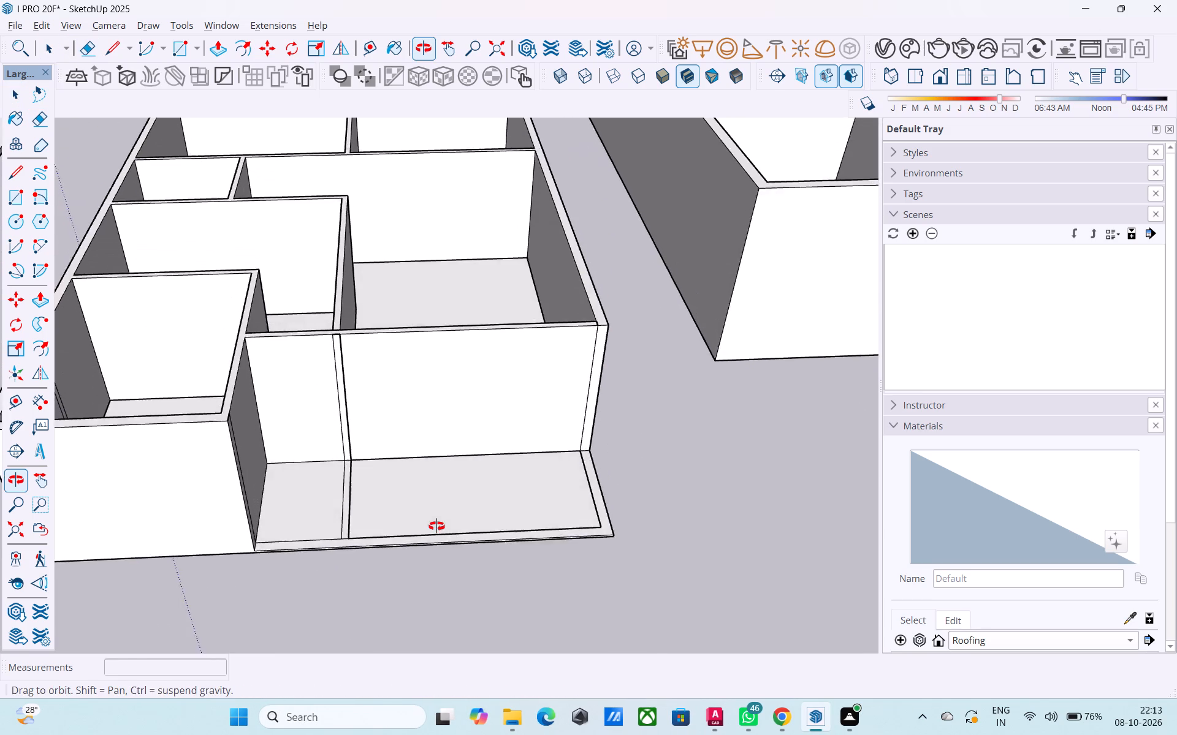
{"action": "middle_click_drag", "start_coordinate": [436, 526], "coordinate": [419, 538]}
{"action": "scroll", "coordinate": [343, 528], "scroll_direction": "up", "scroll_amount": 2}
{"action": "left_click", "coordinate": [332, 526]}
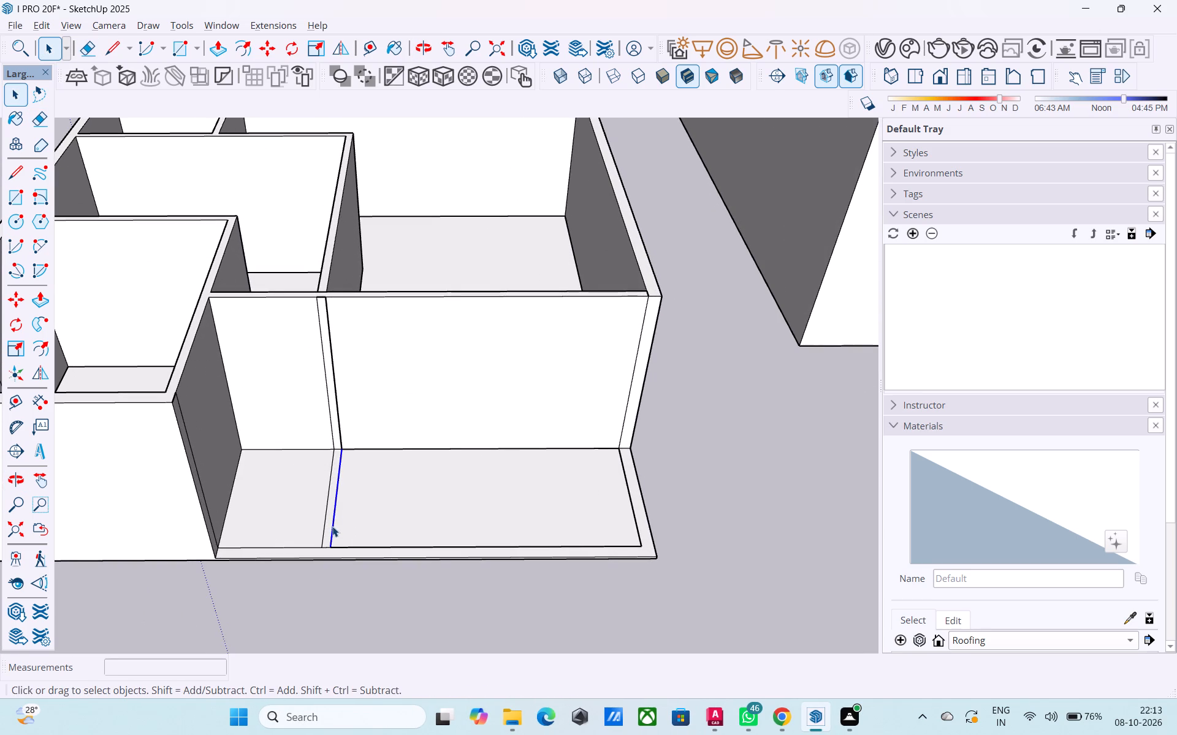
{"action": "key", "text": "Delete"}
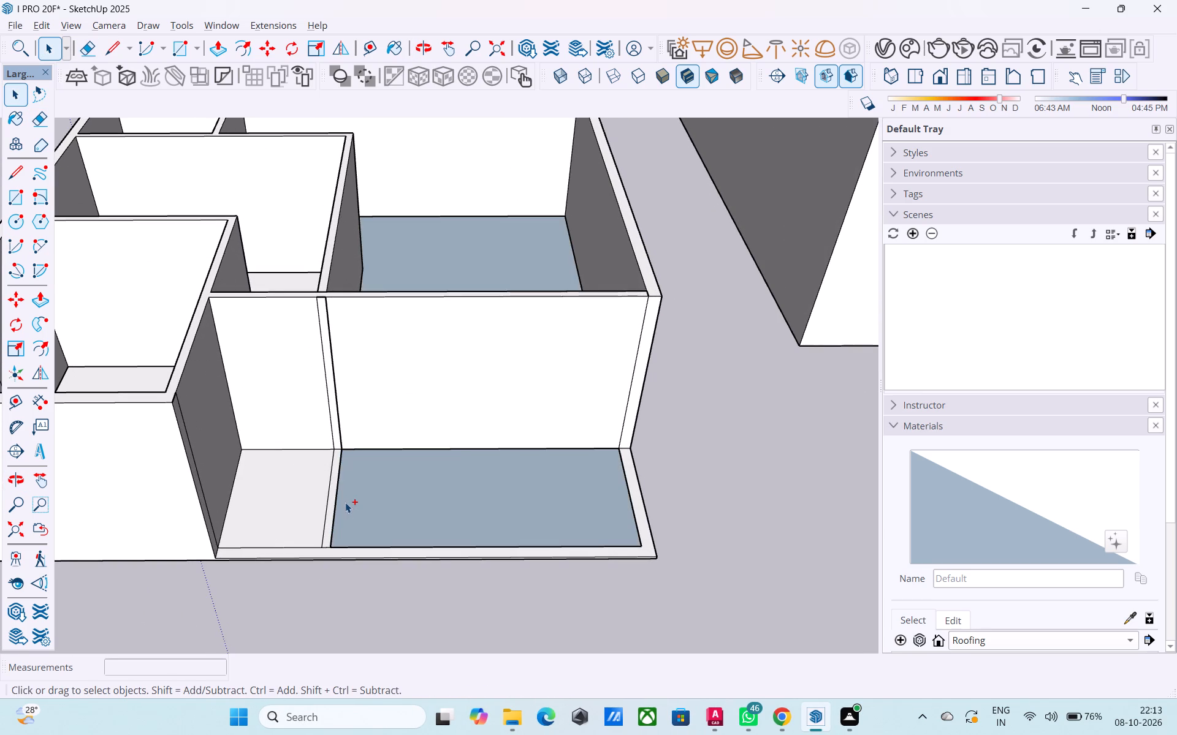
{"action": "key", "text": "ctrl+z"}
Reopen the wall group, erase the lowered partition's leftover edges on the corner floor and up the wall, and leave the group.
{"action": "scroll", "coordinate": [345, 499], "scroll_direction": "down", "scroll_amount": 12}
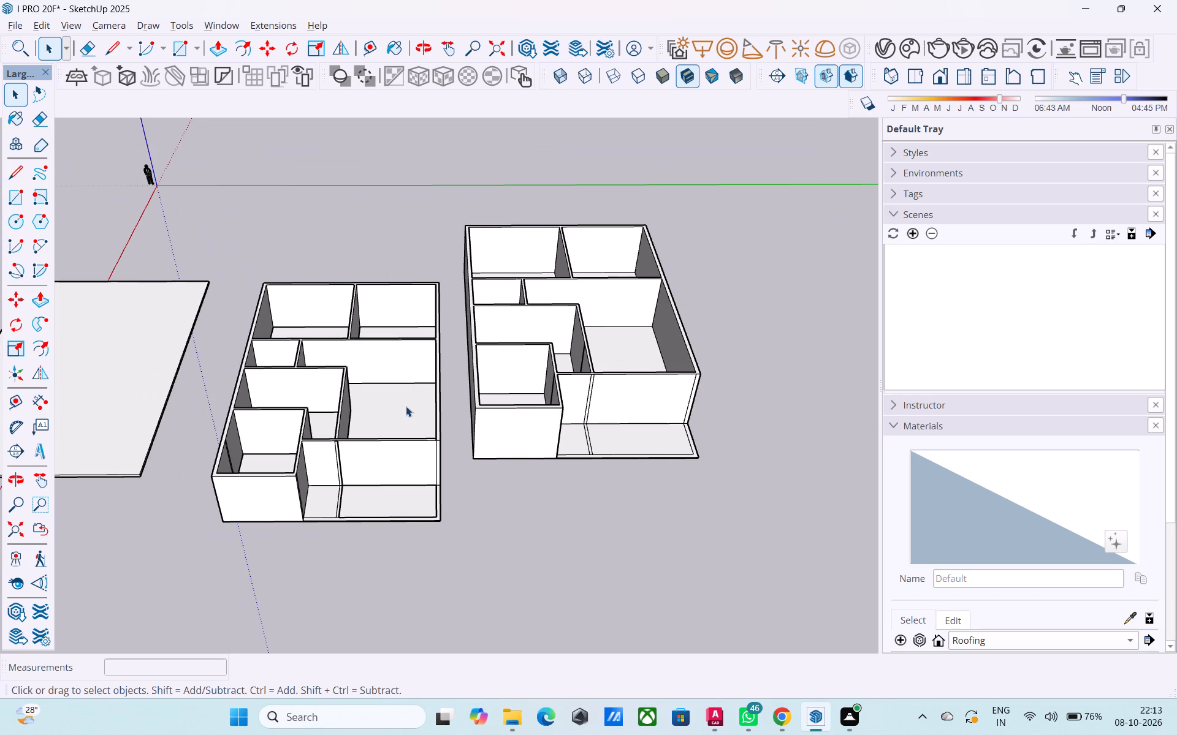
{"action": "middle_click_drag", "start_coordinate": [411, 346], "coordinate": [405, 301]}
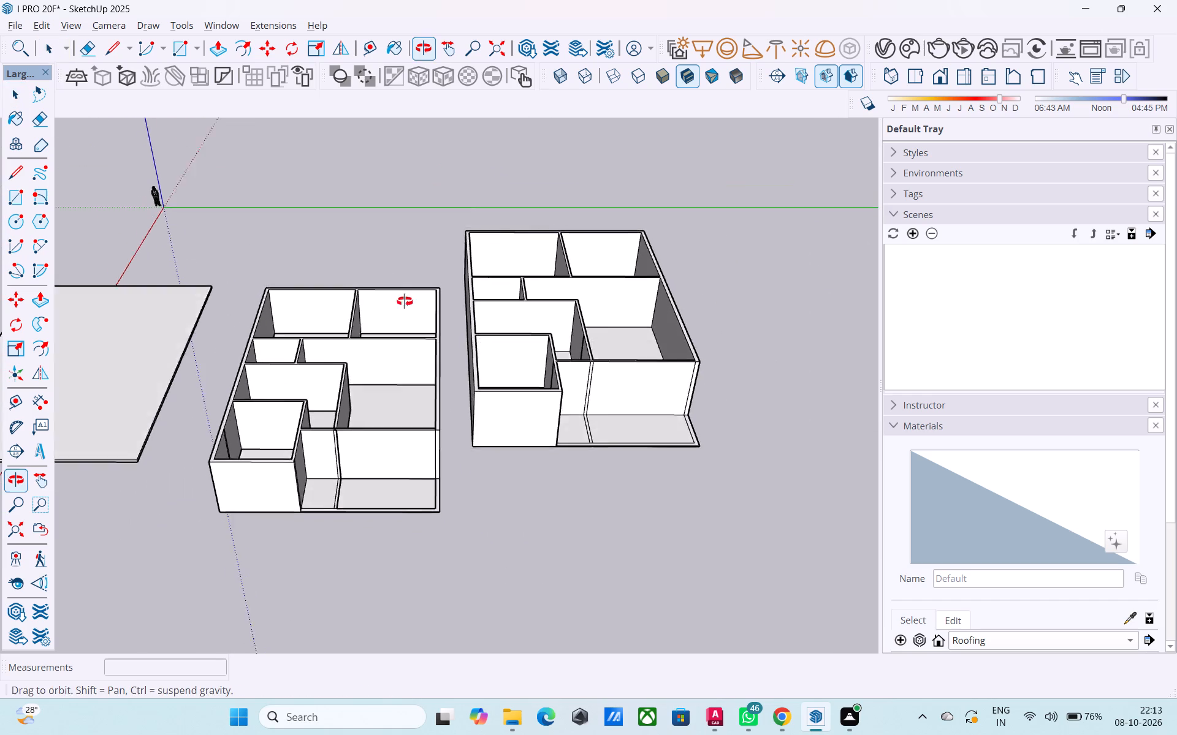
{"action": "middle_click_drag", "start_coordinate": [405, 301], "coordinate": [397, 279]}
{"action": "middle_click_drag", "start_coordinate": [330, 442], "coordinate": [340, 433]}
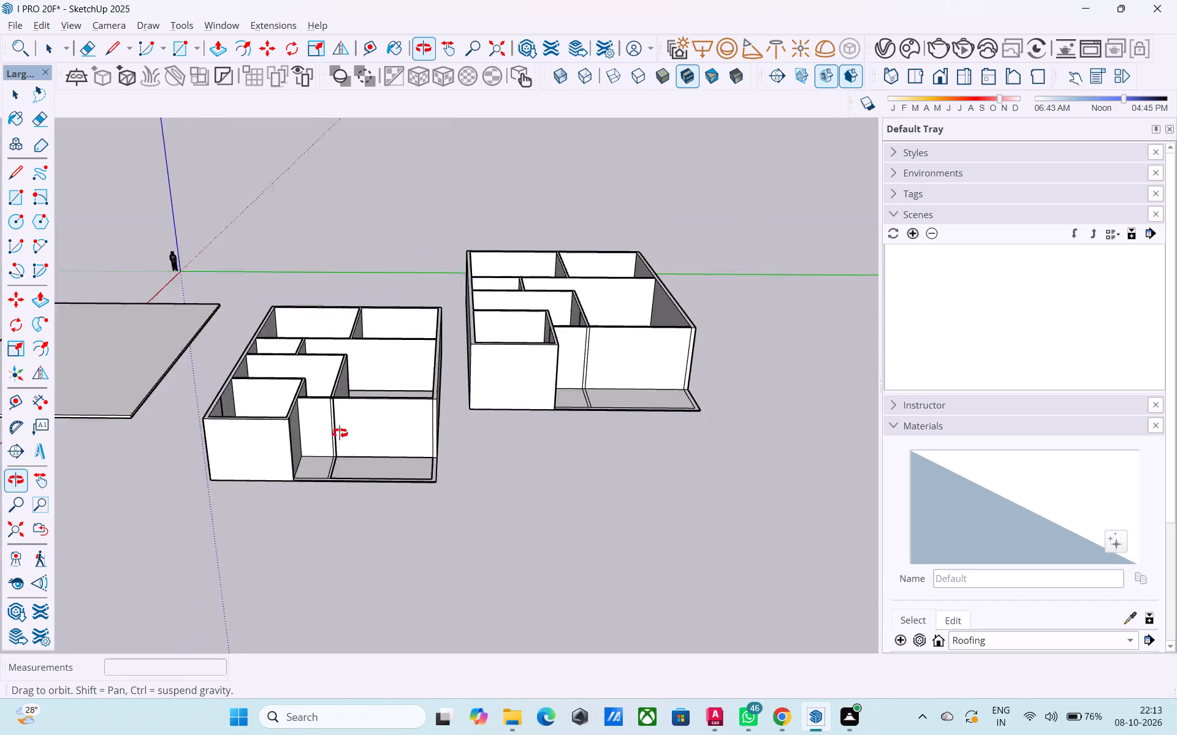
{"action": "middle_click_drag", "start_coordinate": [340, 433], "coordinate": [341, 489]}
{"action": "scroll", "coordinate": [341, 491], "scroll_direction": "up", "scroll_amount": 15}
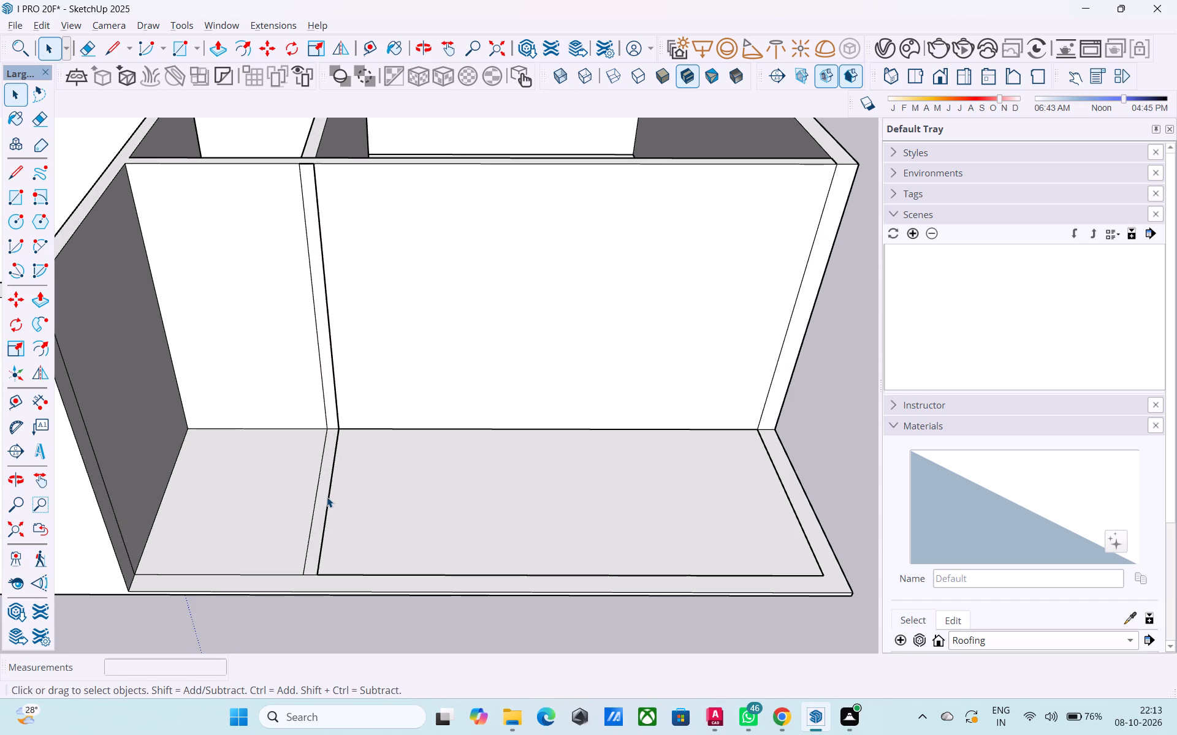
{"action": "left_click", "coordinate": [327, 497]}
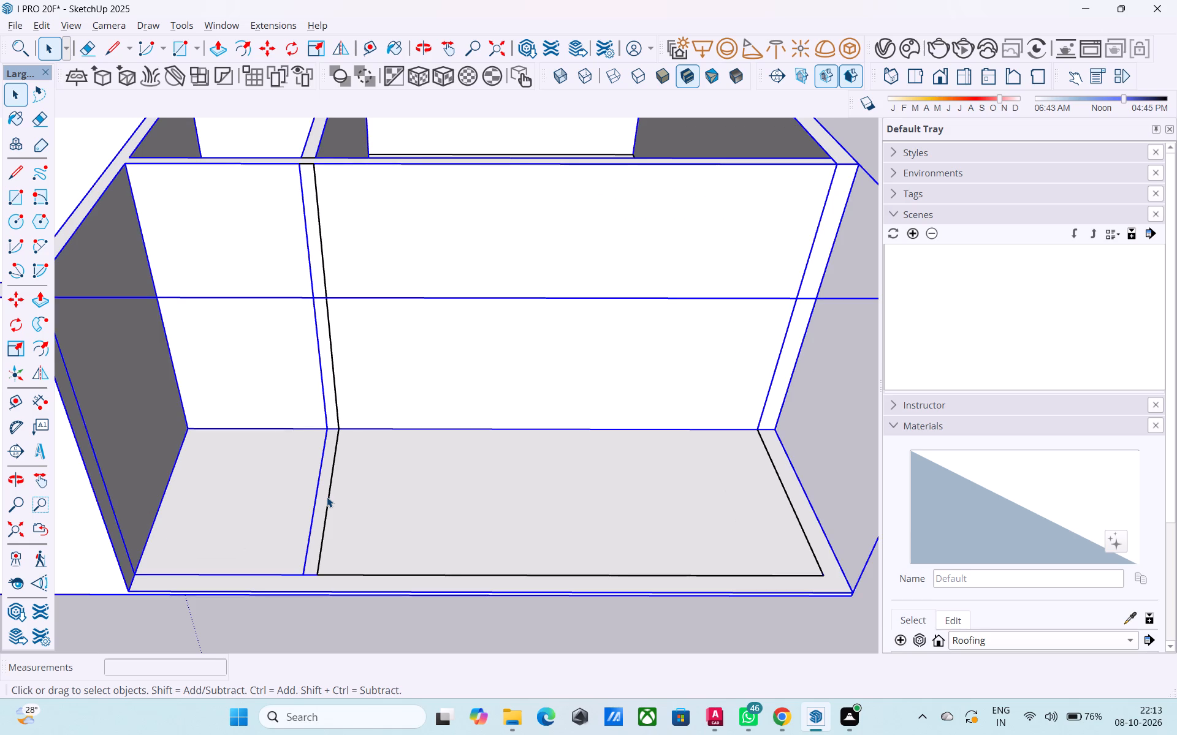
{"action": "left_click", "coordinate": [318, 641]}
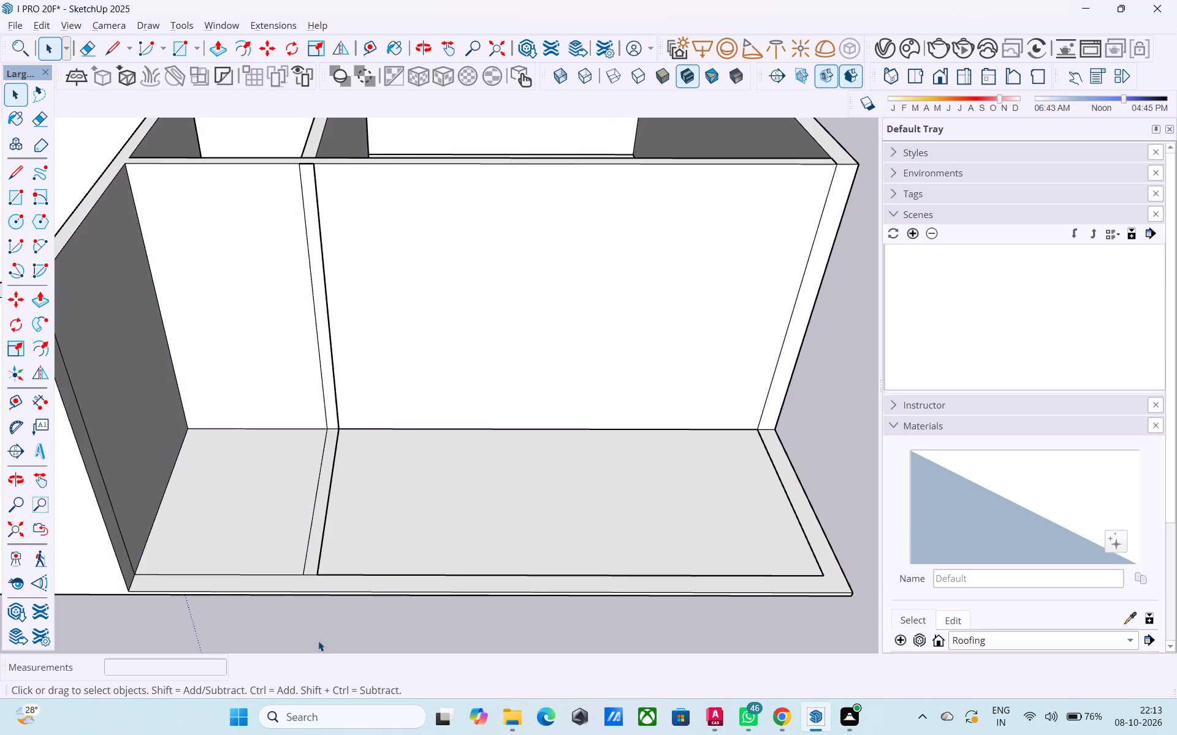
{"action": "double_click", "coordinate": [275, 538]}
{"action": "key", "text": "e"}
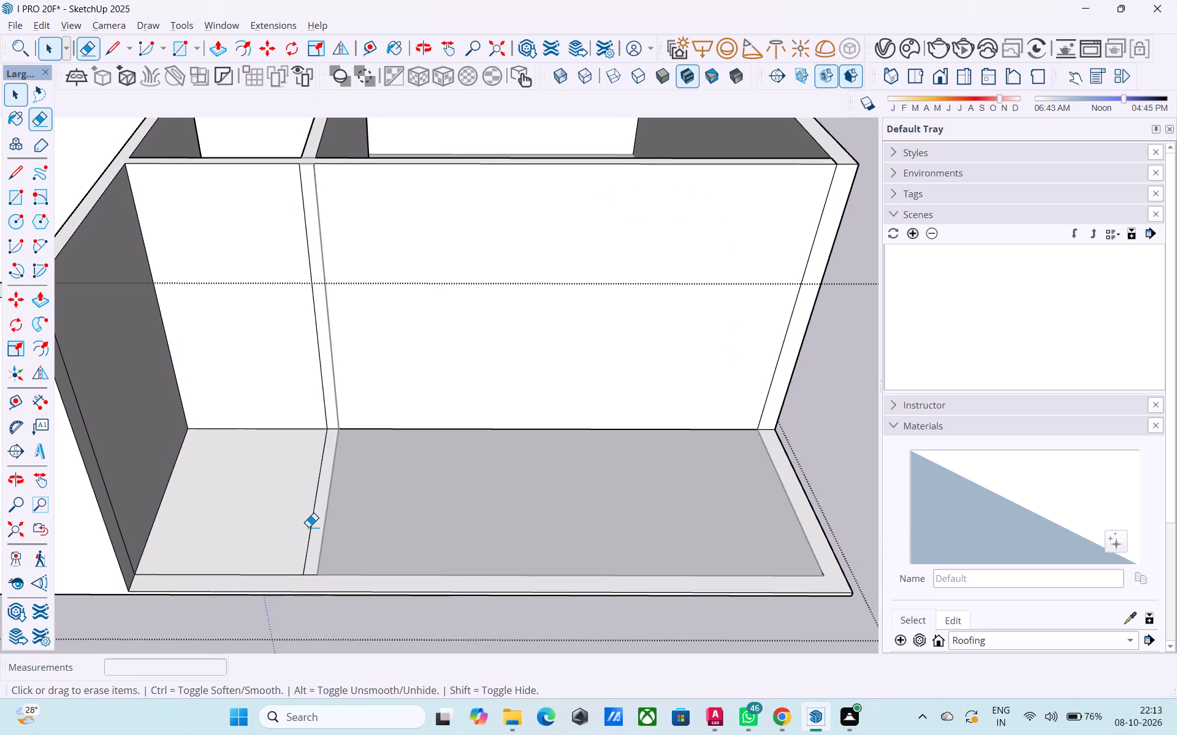
{"action": "left_click", "coordinate": [311, 528]}
{"action": "left_click", "coordinate": [328, 409]}
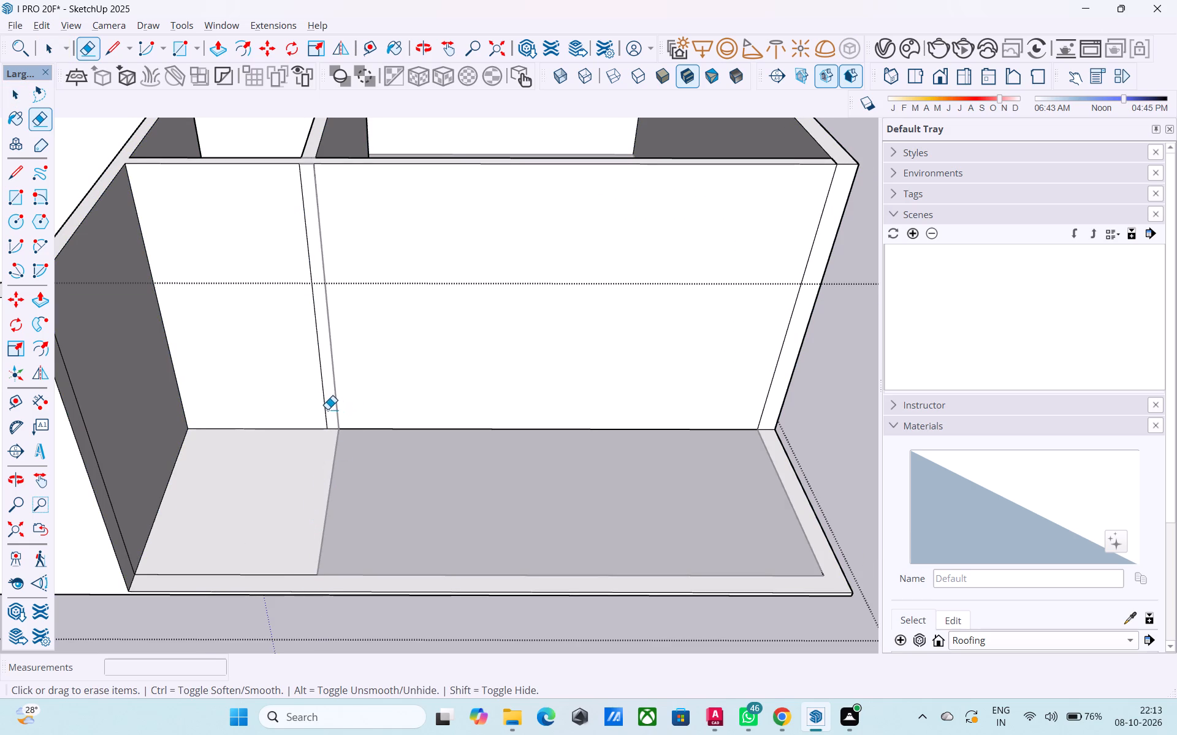
{"action": "key", "text": "space"}
{"action": "scroll", "coordinate": [352, 337], "scroll_direction": "down", "scroll_amount": 3}
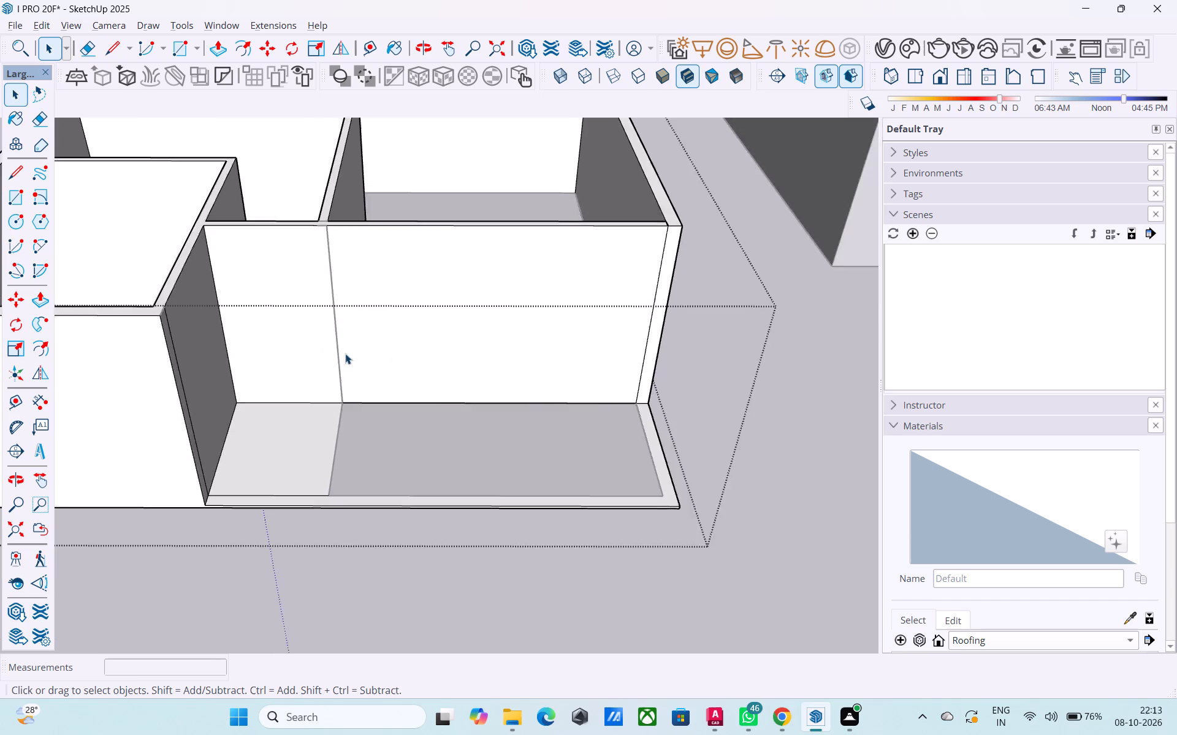
{"action": "scroll", "coordinate": [345, 353], "scroll_direction": "down", "scroll_amount": 5}
{"action": "left_click", "coordinate": [337, 561]}
Delete the loose front edge and the loose dividing edge of the larger floor area in the open corner.
{"action": "middle_click_drag", "start_coordinate": [325, 472], "coordinate": [467, 407]}
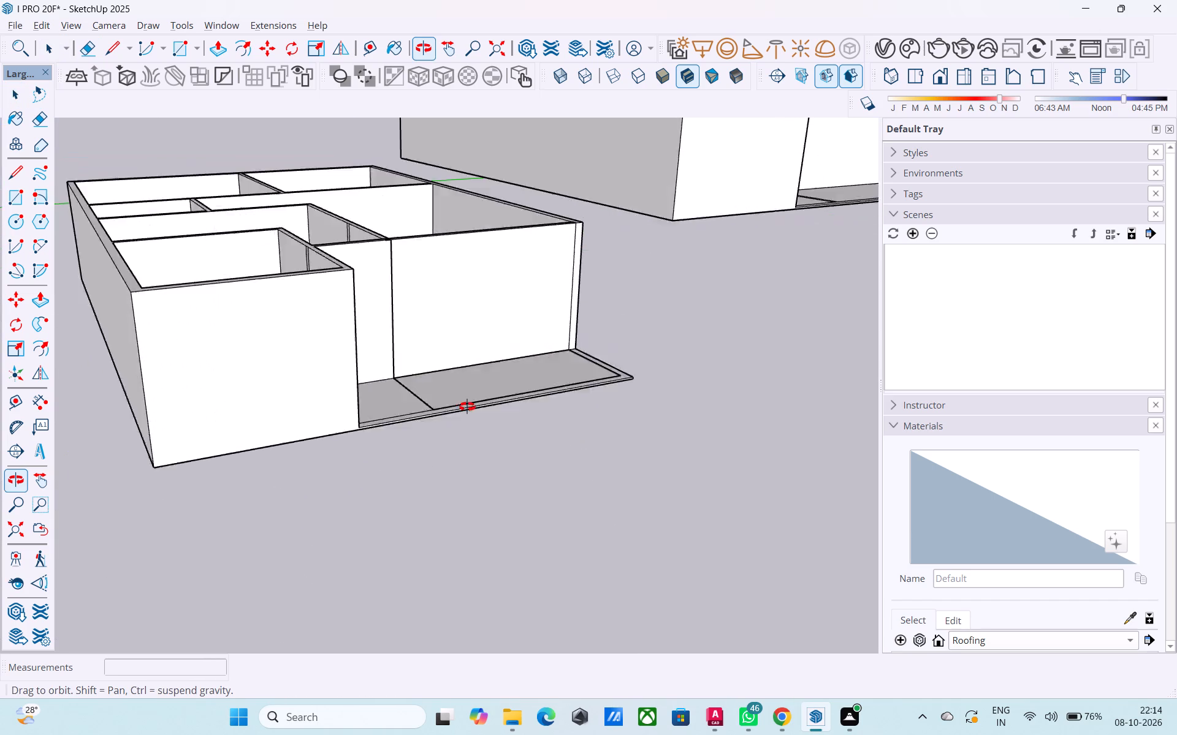
{"action": "middle_click_drag", "start_coordinate": [467, 407], "coordinate": [343, 473]}
{"action": "scroll", "coordinate": [349, 461], "scroll_direction": "up", "scroll_amount": 20}
{"action": "scroll", "coordinate": [349, 461], "scroll_direction": "up", "scroll_amount": 6}
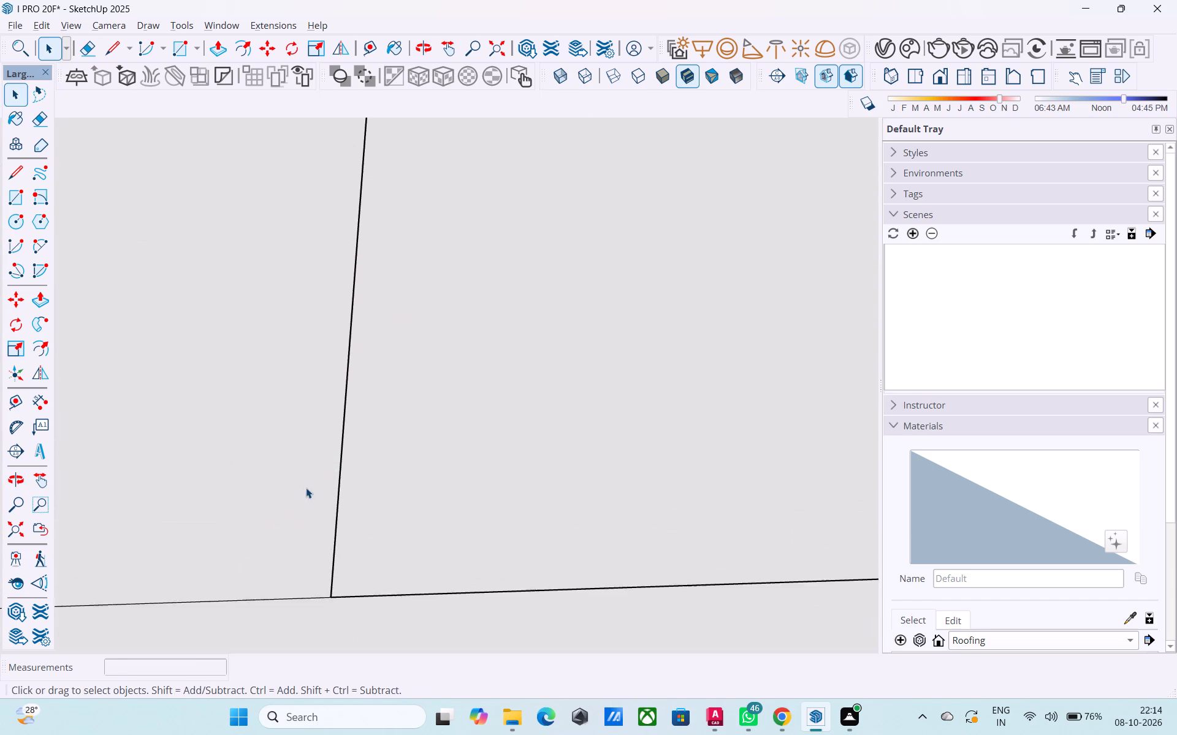
{"action": "middle_click_drag", "start_coordinate": [287, 521], "coordinate": [330, 317]}
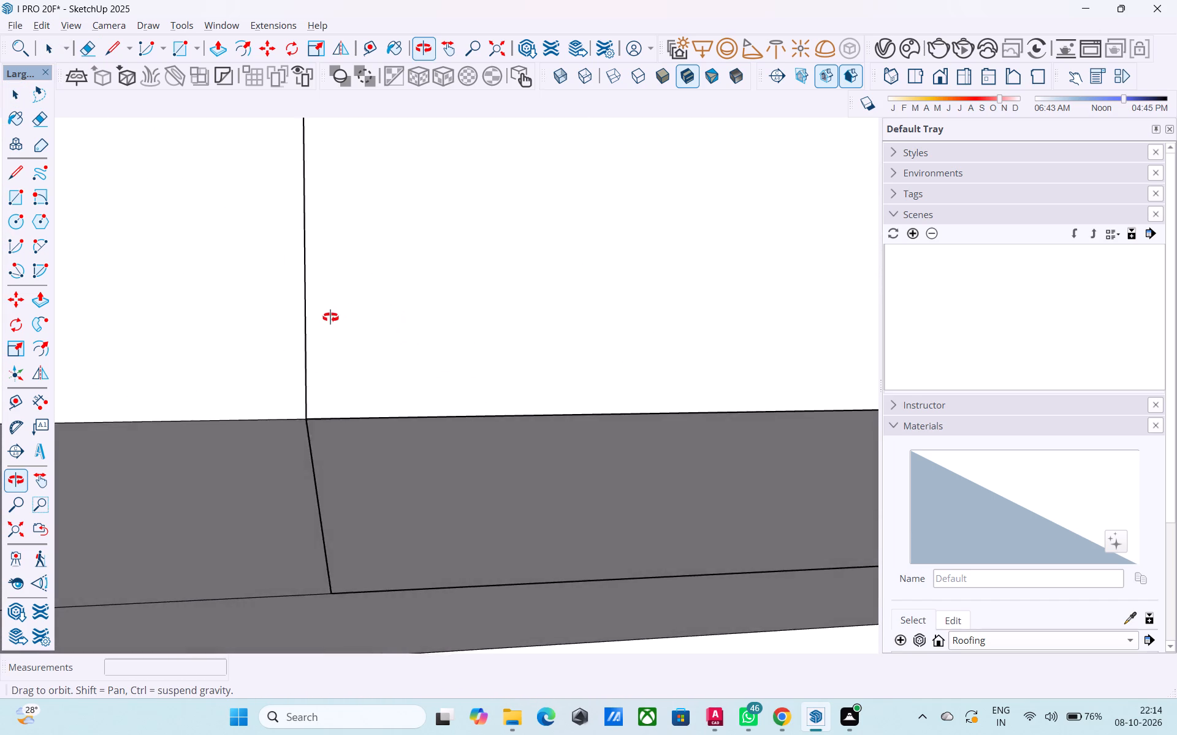
{"action": "middle_click_drag", "start_coordinate": [330, 317], "coordinate": [329, 317]}
{"action": "scroll", "coordinate": [317, 581], "scroll_direction": "up", "scroll_amount": 15}
{"action": "scroll", "coordinate": [333, 601], "scroll_direction": "down", "scroll_amount": 5}
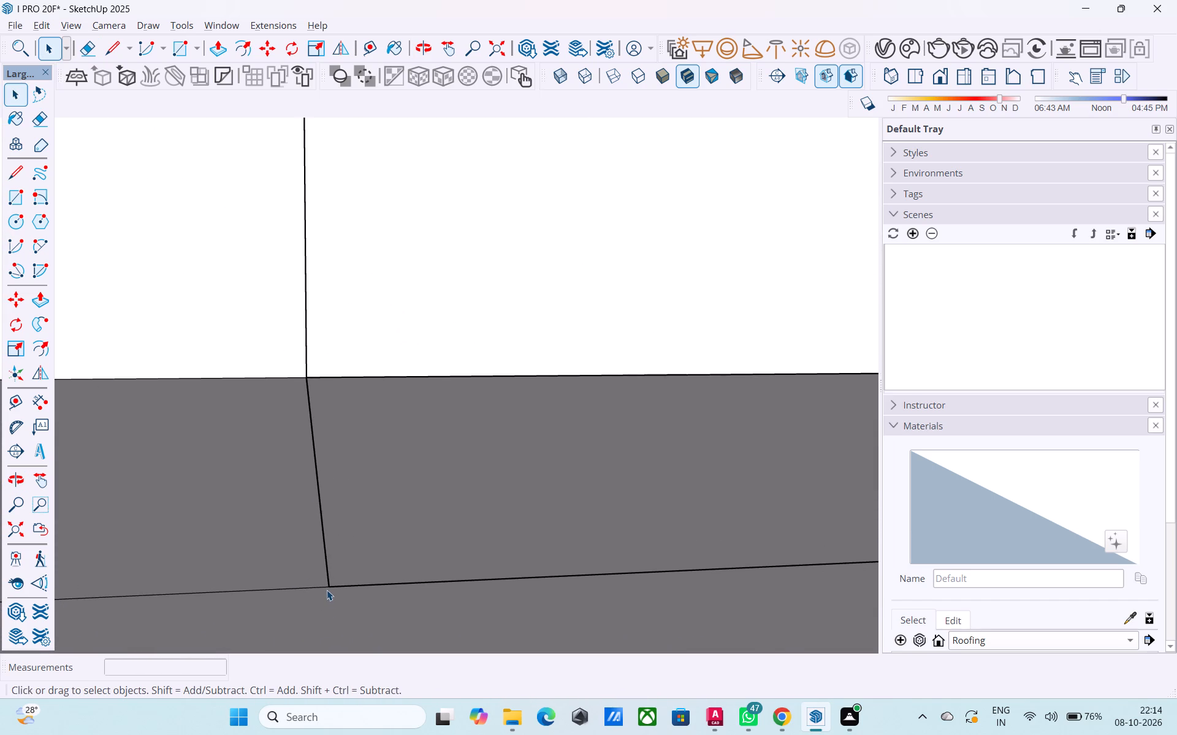
{"action": "left_click", "coordinate": [326, 587]}
{"action": "left_click", "coordinate": [335, 589]}
{"action": "scroll", "coordinate": [334, 589], "scroll_direction": "down", "scroll_amount": 5}
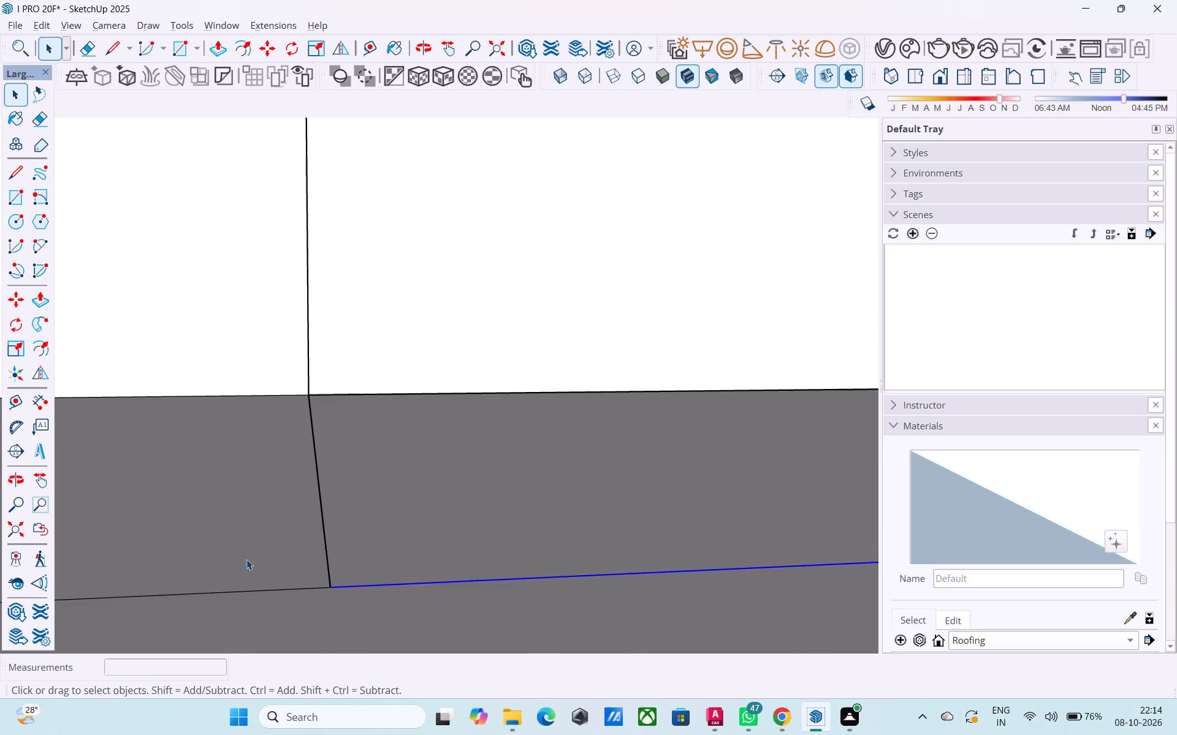
{"action": "scroll", "coordinate": [246, 559], "scroll_direction": "down", "scroll_amount": 19}
{"action": "middle_click_drag", "start_coordinate": [267, 533], "coordinate": [290, 622]}
{"action": "scroll", "coordinate": [332, 473], "scroll_direction": "down", "scroll_amount": 7}
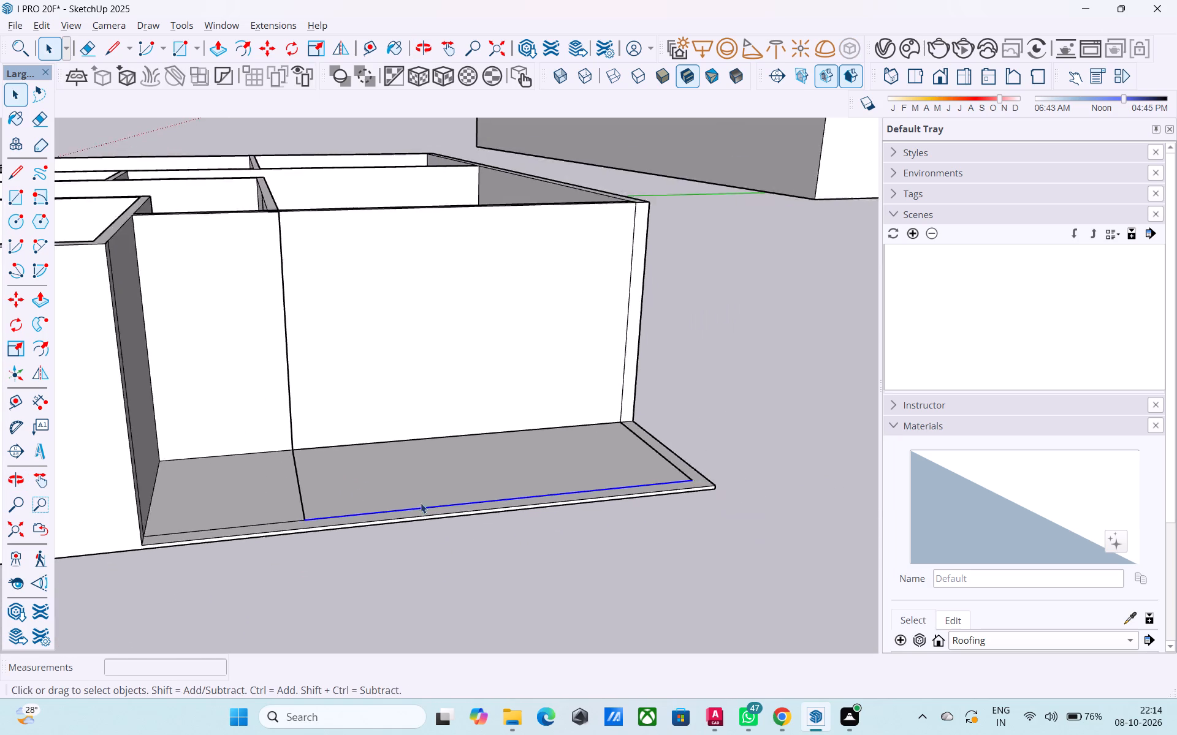
{"action": "scroll", "coordinate": [421, 503], "scroll_direction": "down", "scroll_amount": 4}
{"action": "middle_click_drag", "start_coordinate": [475, 563], "coordinate": [424, 611]}
{"action": "key", "text": "Delete"}
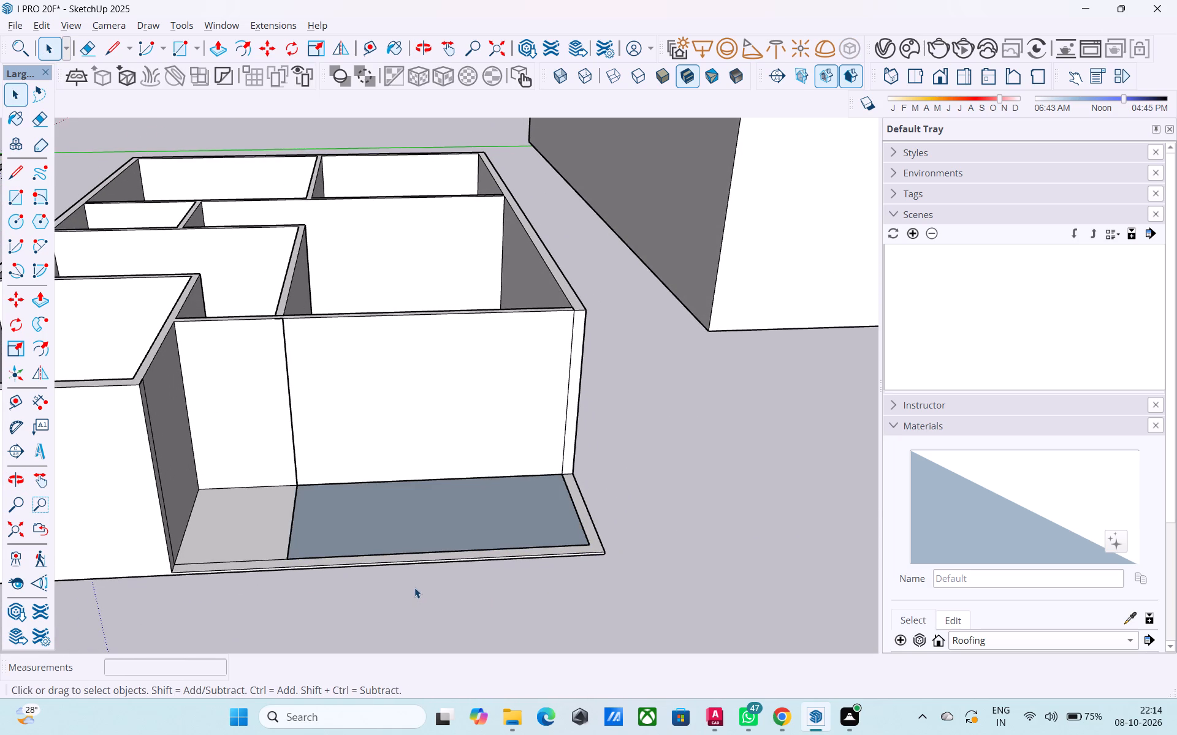
{"action": "scroll", "coordinate": [295, 556], "scroll_direction": "up", "scroll_amount": 3}
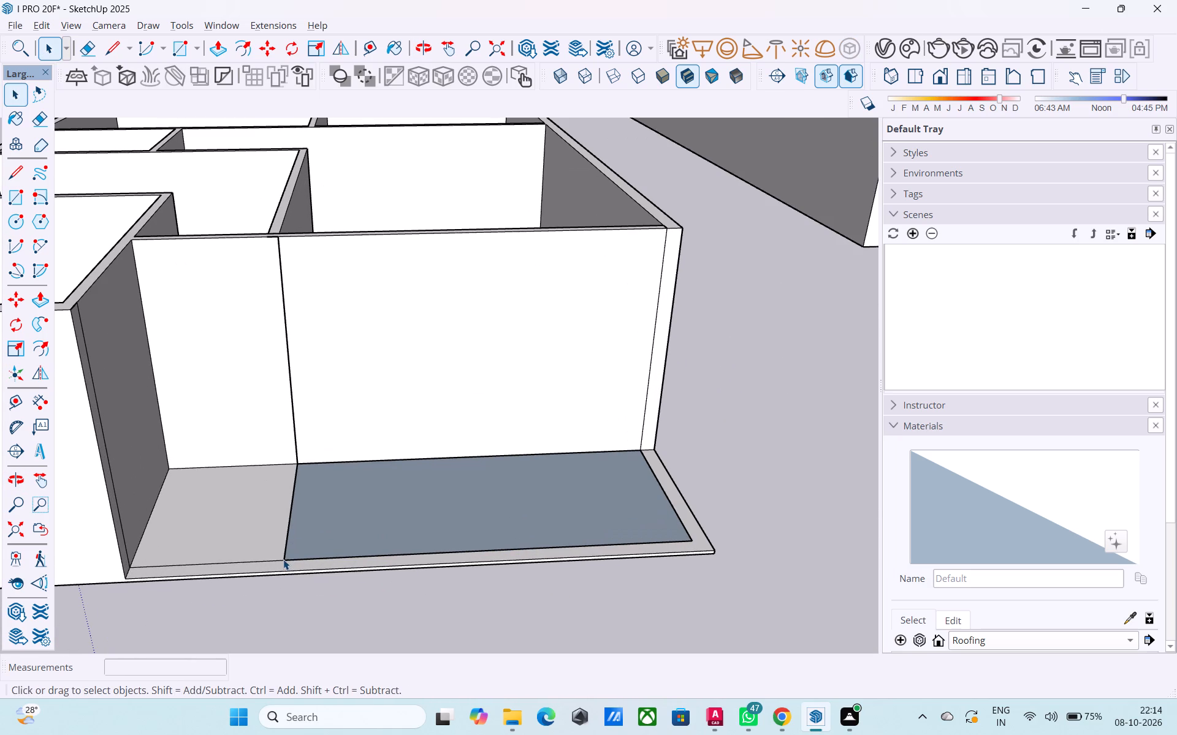
{"action": "left_click", "coordinate": [284, 557]}
{"action": "key", "text": "Delete"}
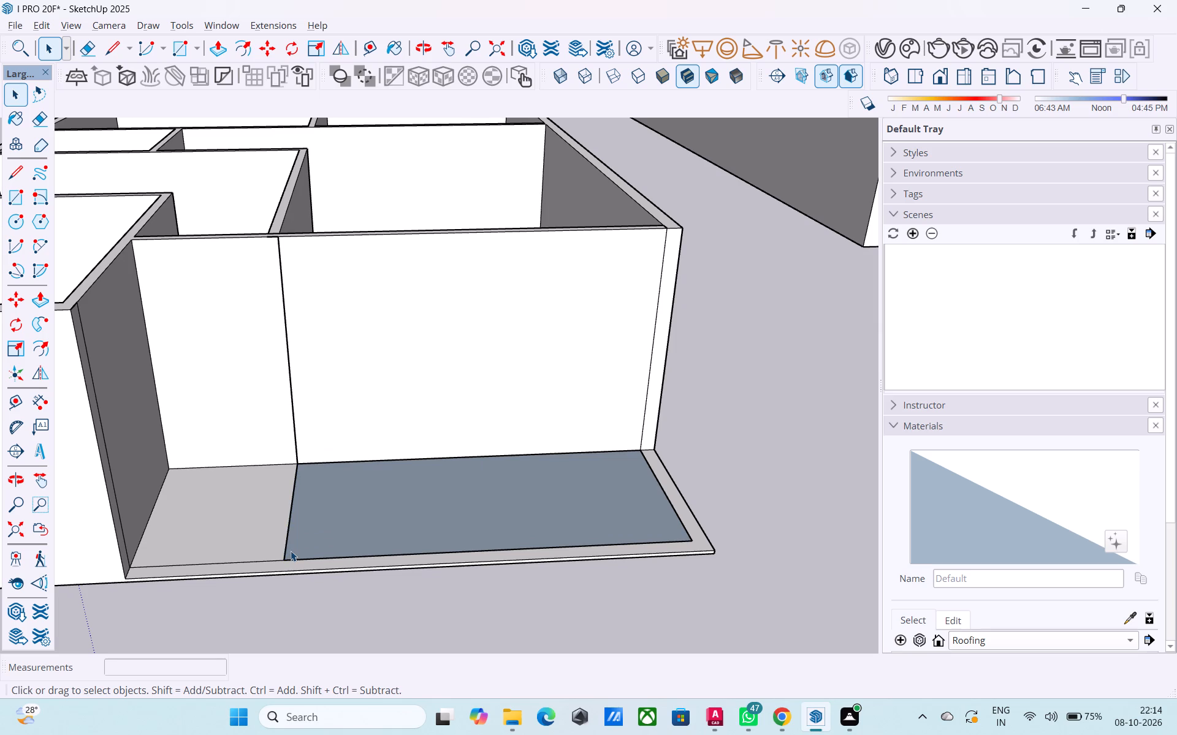
Open the wall group and delete the smaller corner floor face and the edge dividing the corner floor.
{"action": "left_click", "coordinate": [285, 549]}
{"action": "triple_click", "coordinate": [285, 549]}
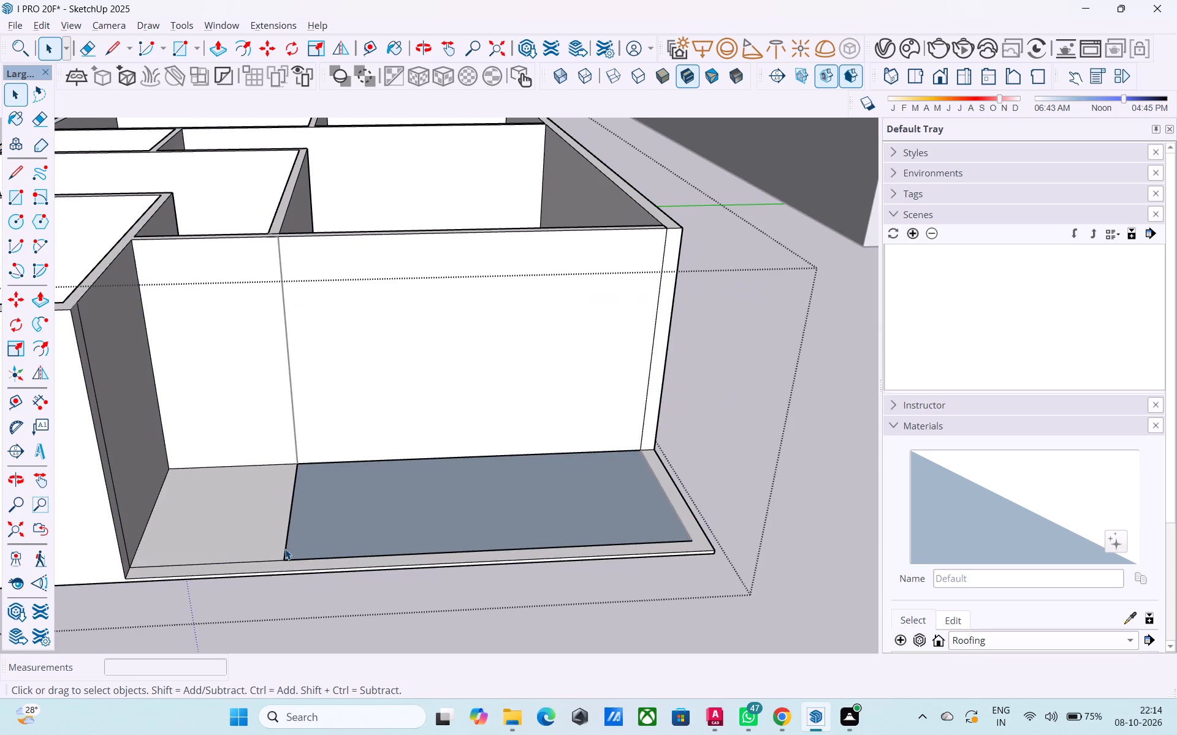
{"action": "triple_click", "coordinate": [285, 549]}
{"action": "left_click", "coordinate": [249, 475]}
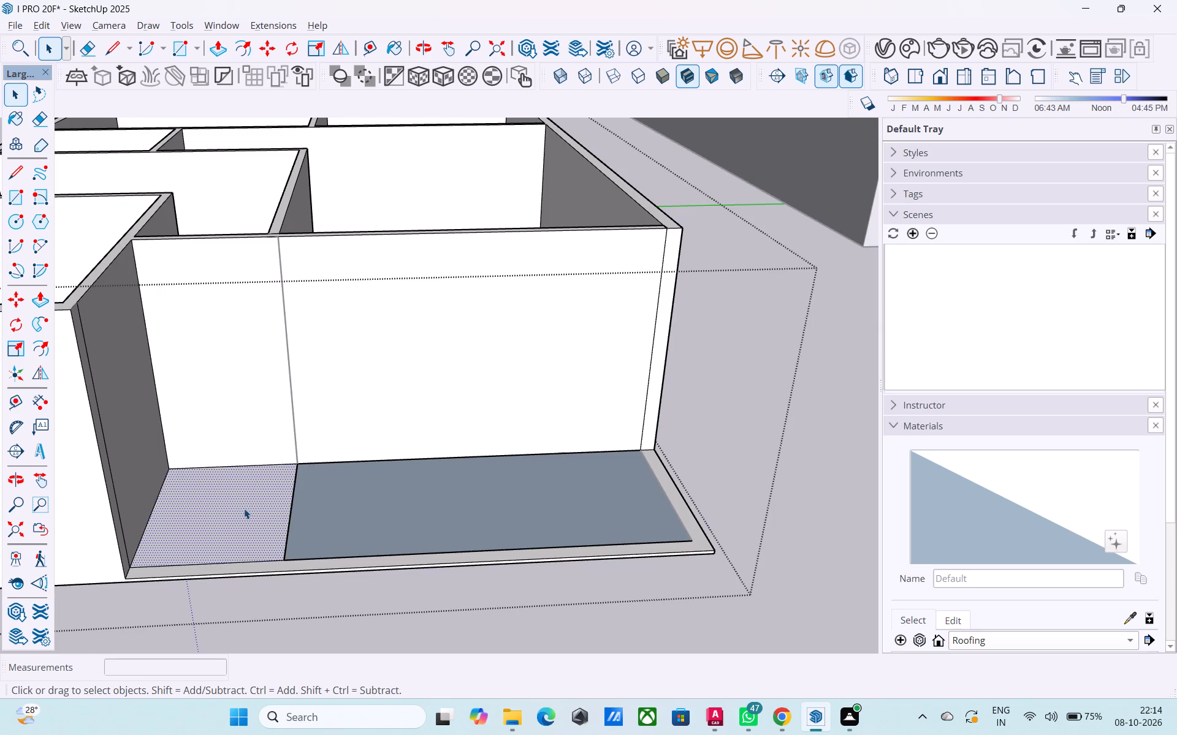
{"action": "key", "text": "Delete"}
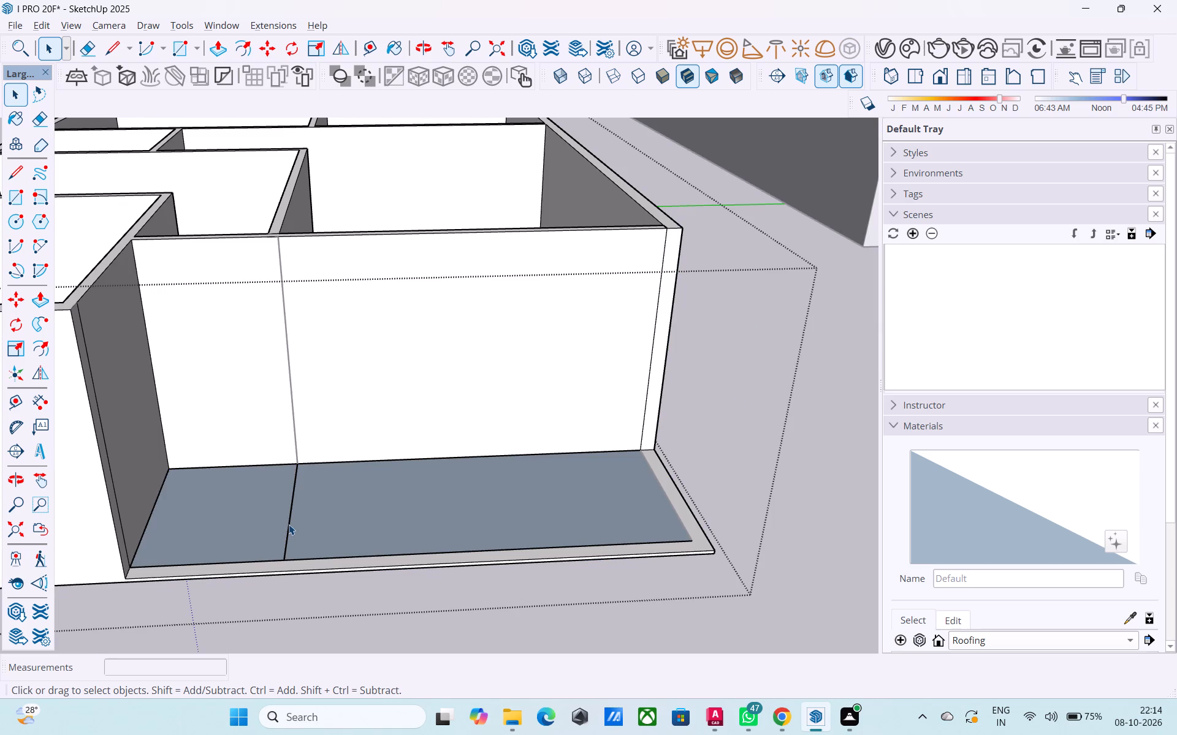
{"action": "left_click", "coordinate": [289, 524]}
{"action": "key", "text": "Delete"}
Draw one rectangle about 24' 6" long over the whole open corner floor inside the wall group, and leave the group.
{"action": "key", "text": "r"}
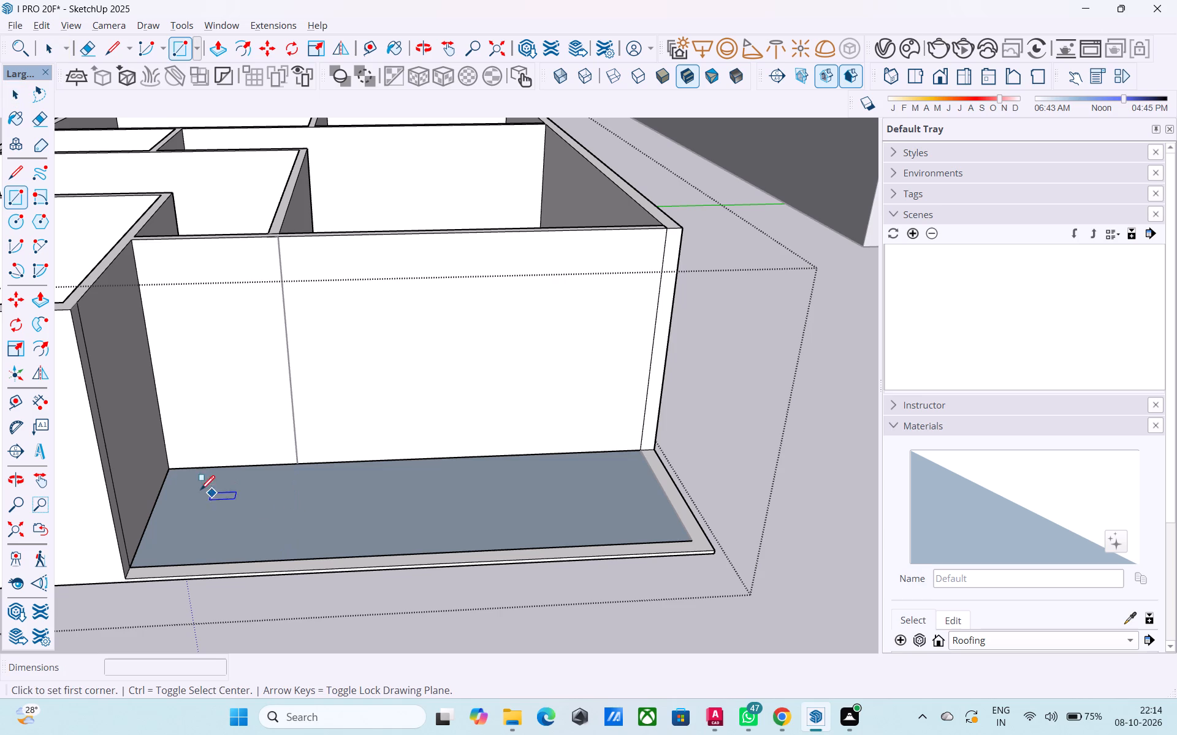
{"action": "left_click", "coordinate": [166, 471]}
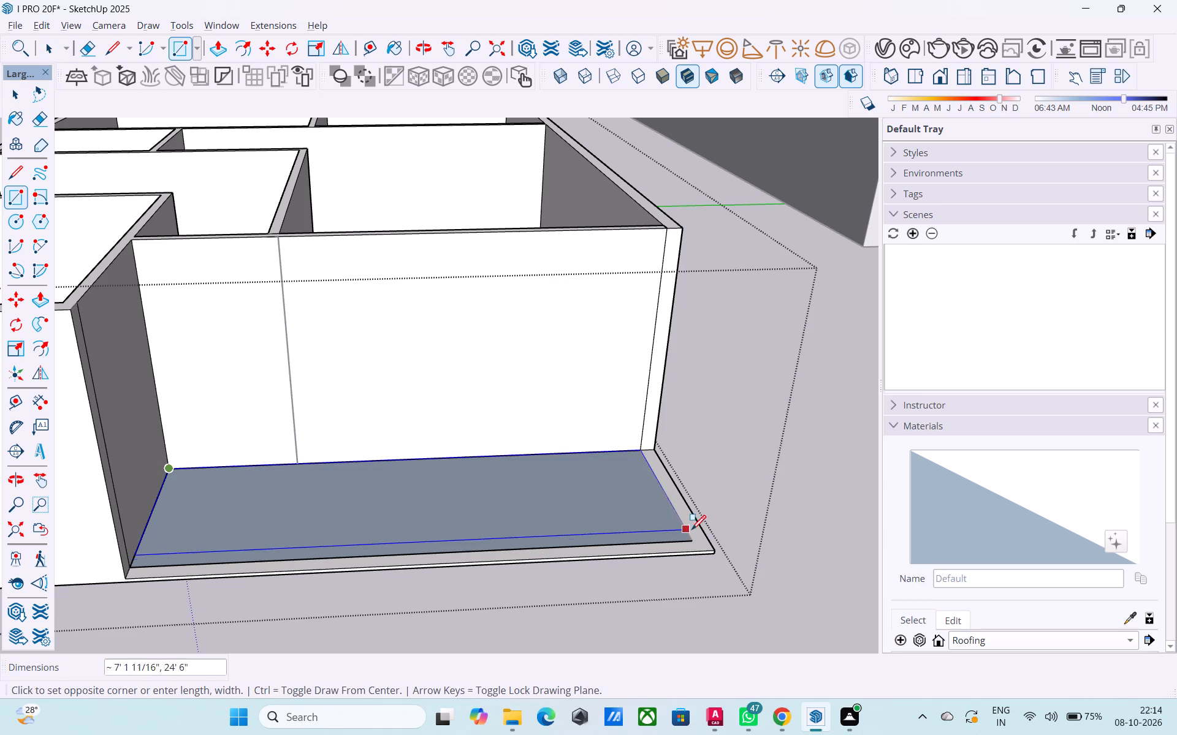
{"action": "left_click", "coordinate": [694, 539]}
{"action": "key", "text": "space"}
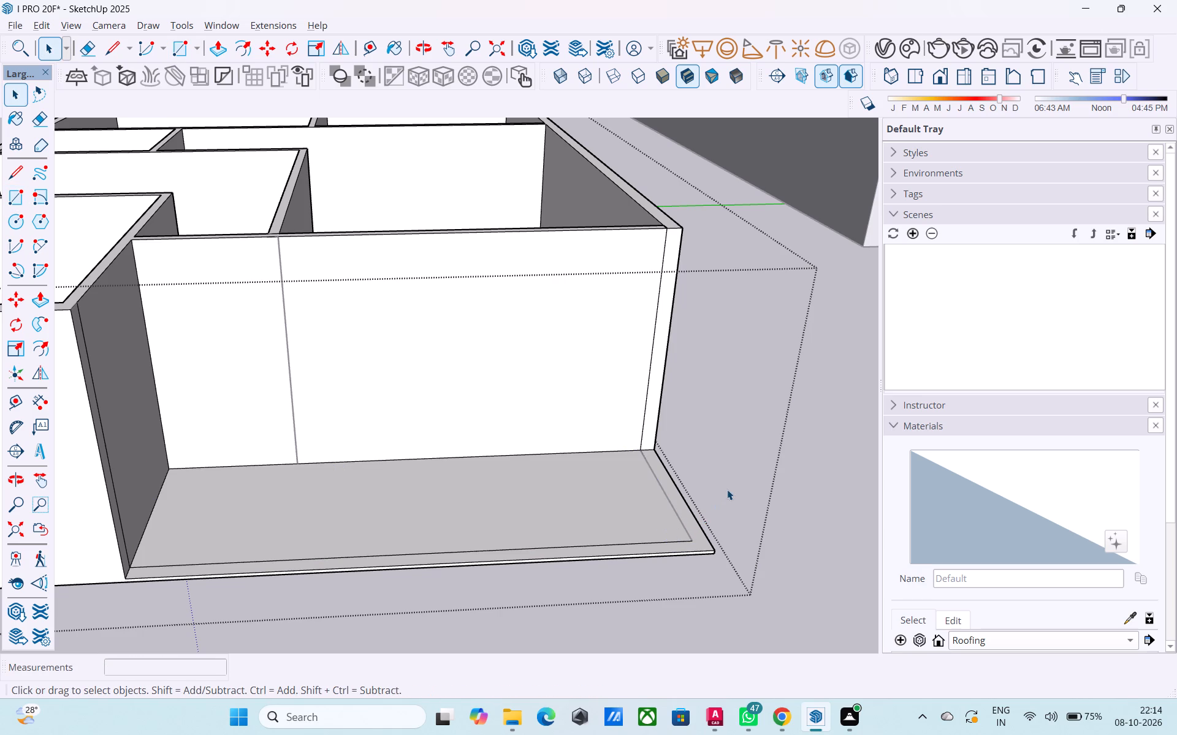
{"action": "left_click", "coordinate": [727, 489]}
{"action": "left_click", "coordinate": [792, 505]}
{"action": "scroll", "coordinate": [574, 500], "scroll_direction": "down", "scroll_amount": 3}
{"action": "middle_click_drag", "start_coordinate": [637, 501], "coordinate": [631, 525]}
{"action": "scroll", "coordinate": [631, 525], "scroll_direction": "up", "scroll_amount": 3}
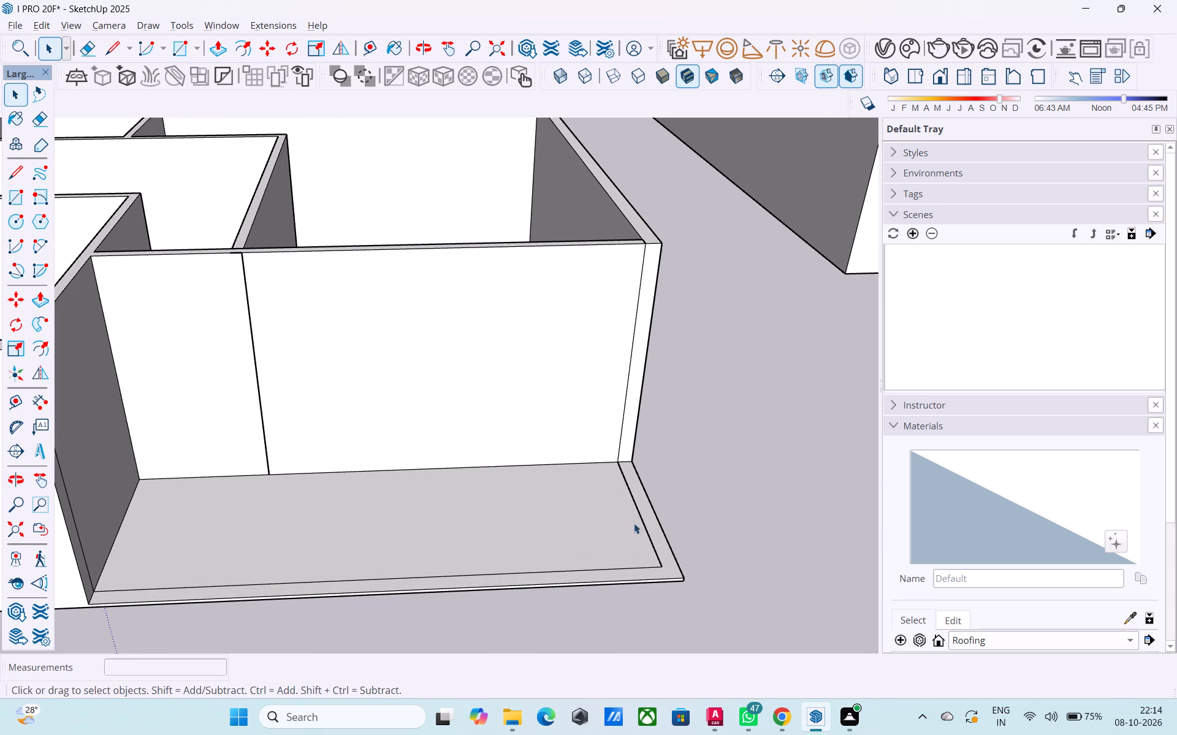
Delete the loose side edge of the open corner floor and the remaining inset floor edges inside the wall group, and leave the group.
{"action": "left_click", "coordinate": [641, 518]}
{"action": "key", "text": "Delete"}
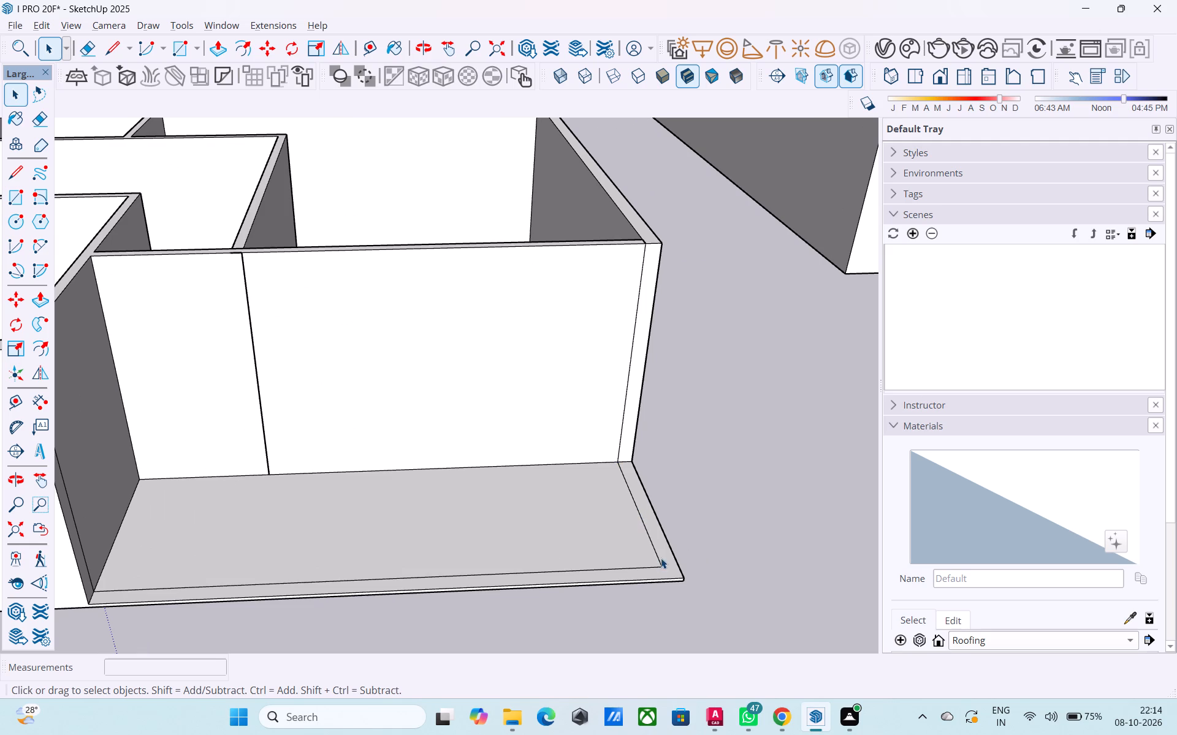
{"action": "left_click", "coordinate": [657, 558]}
{"action": "triple_click", "coordinate": [657, 558]}
{"action": "left_click", "coordinate": [657, 557]}
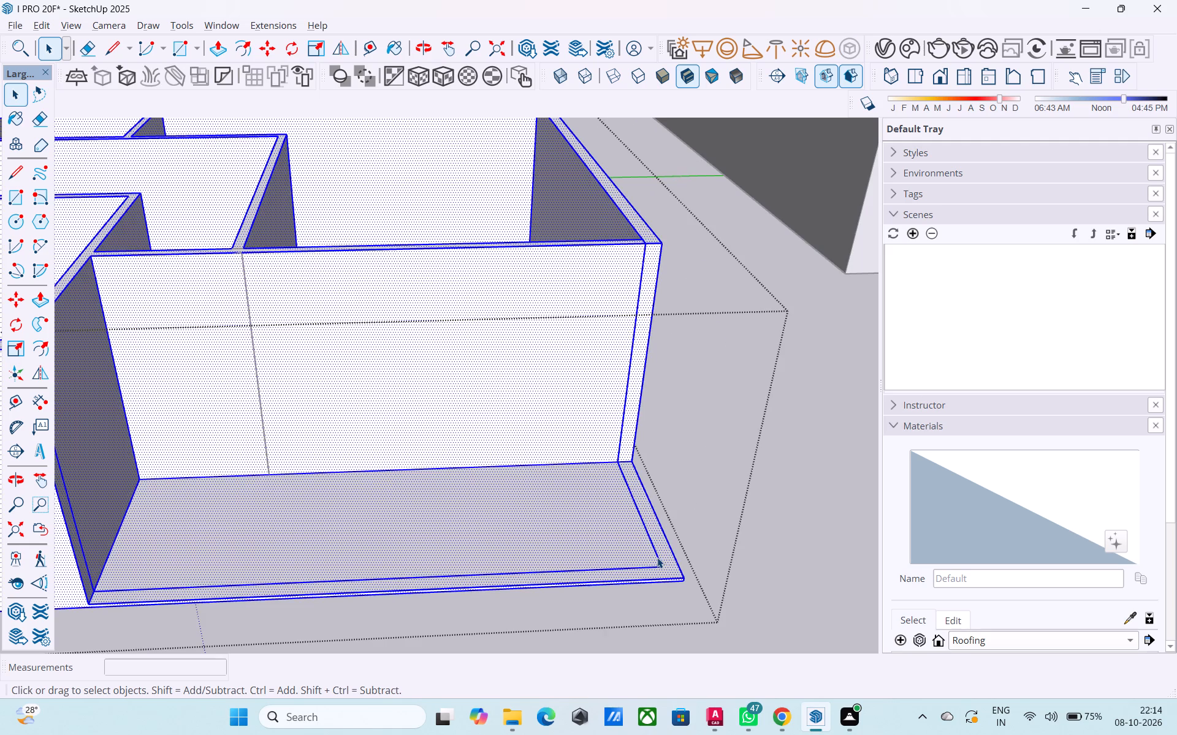
{"action": "key", "text": "Delete"}
{"action": "left_click", "coordinate": [655, 566]}
{"action": "key", "text": "Delete"}
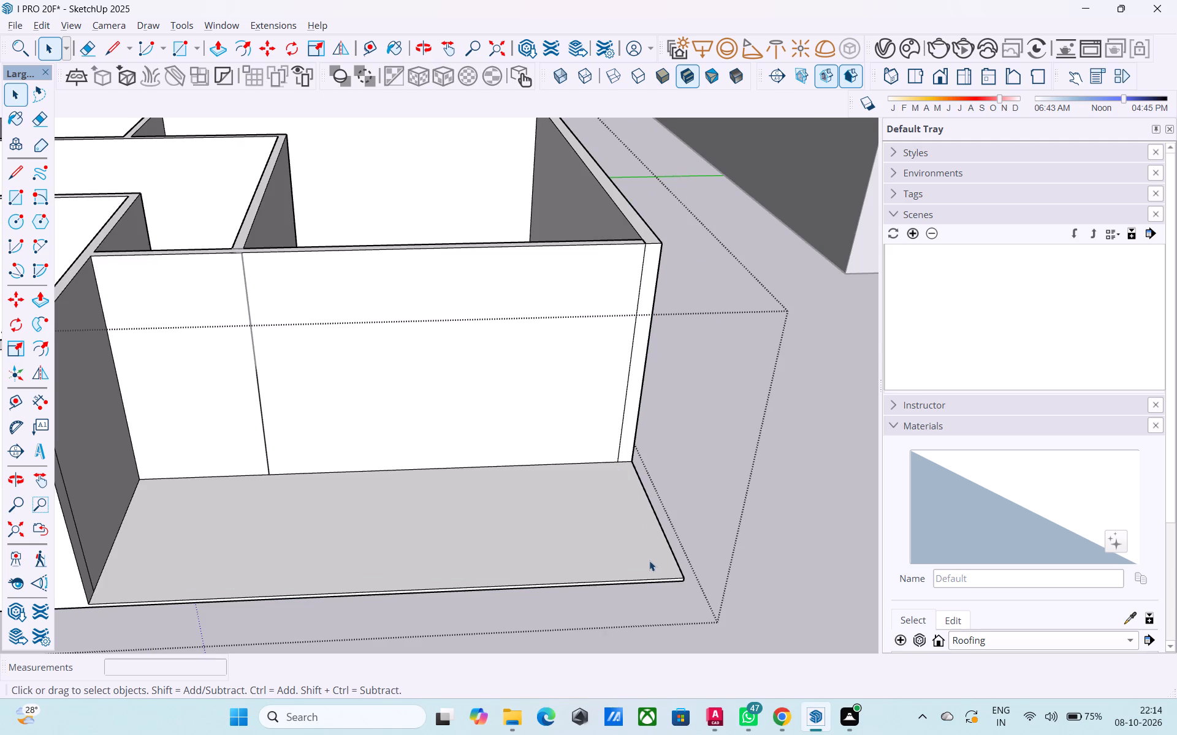
{"action": "scroll", "coordinate": [649, 560], "scroll_direction": "down", "scroll_amount": 4}
{"action": "left_click", "coordinate": [768, 476]}
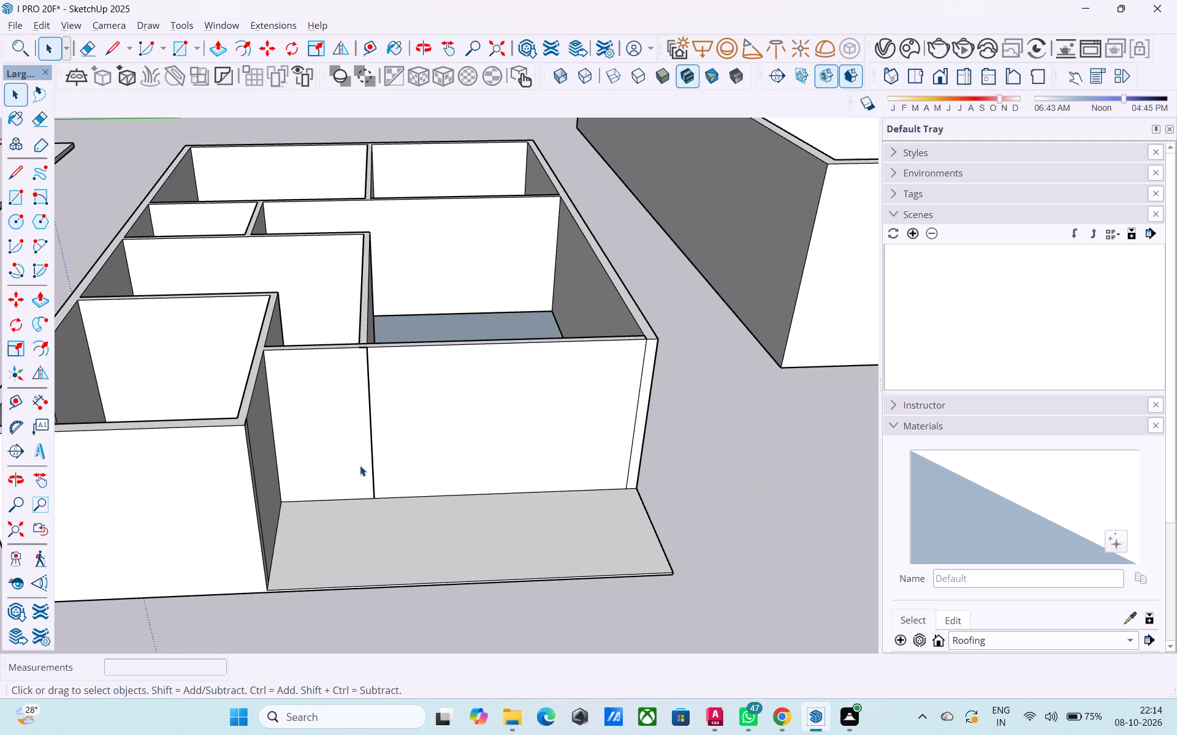
Delete the loose vertical dividing edge on the wall behind the open corner and its duplicate inside the wall group, and leave the group.
{"action": "left_click", "coordinate": [373, 458]}
{"action": "key", "text": "Delete"}
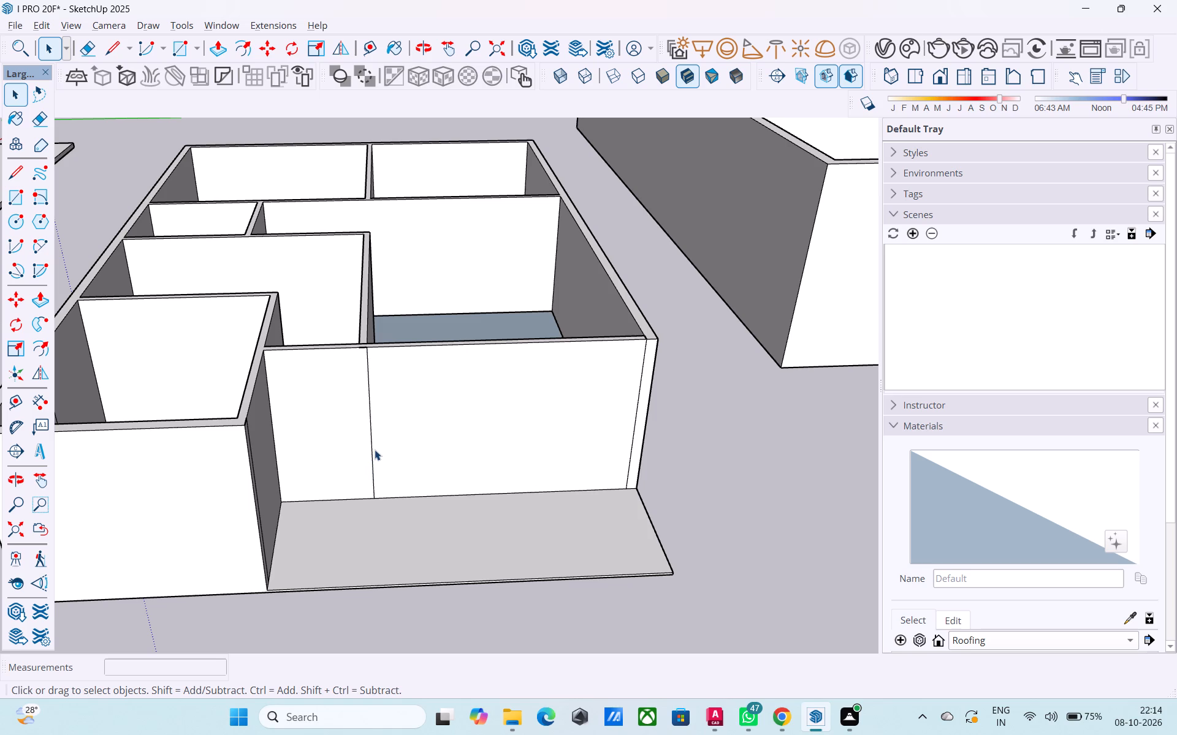
{"action": "triple_click", "coordinate": [371, 450]}
{"action": "left_click", "coordinate": [371, 450]}
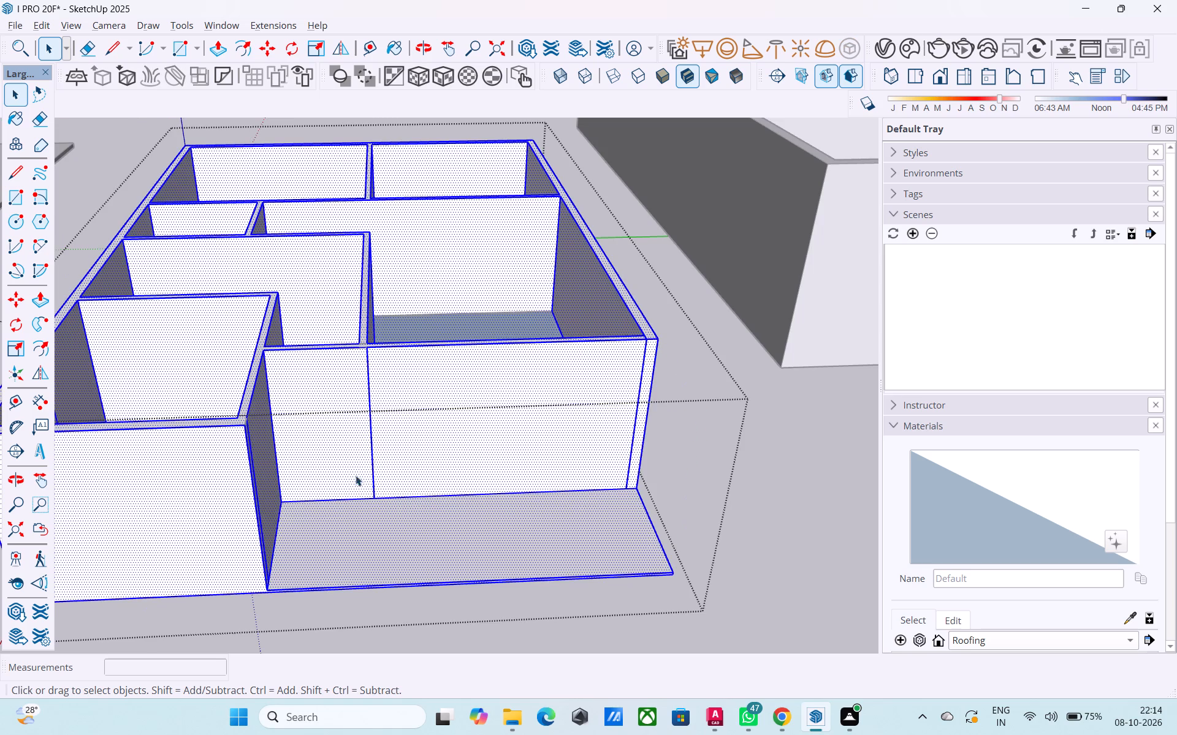
{"action": "left_click", "coordinate": [353, 481]}
{"action": "left_click", "coordinate": [373, 467]}
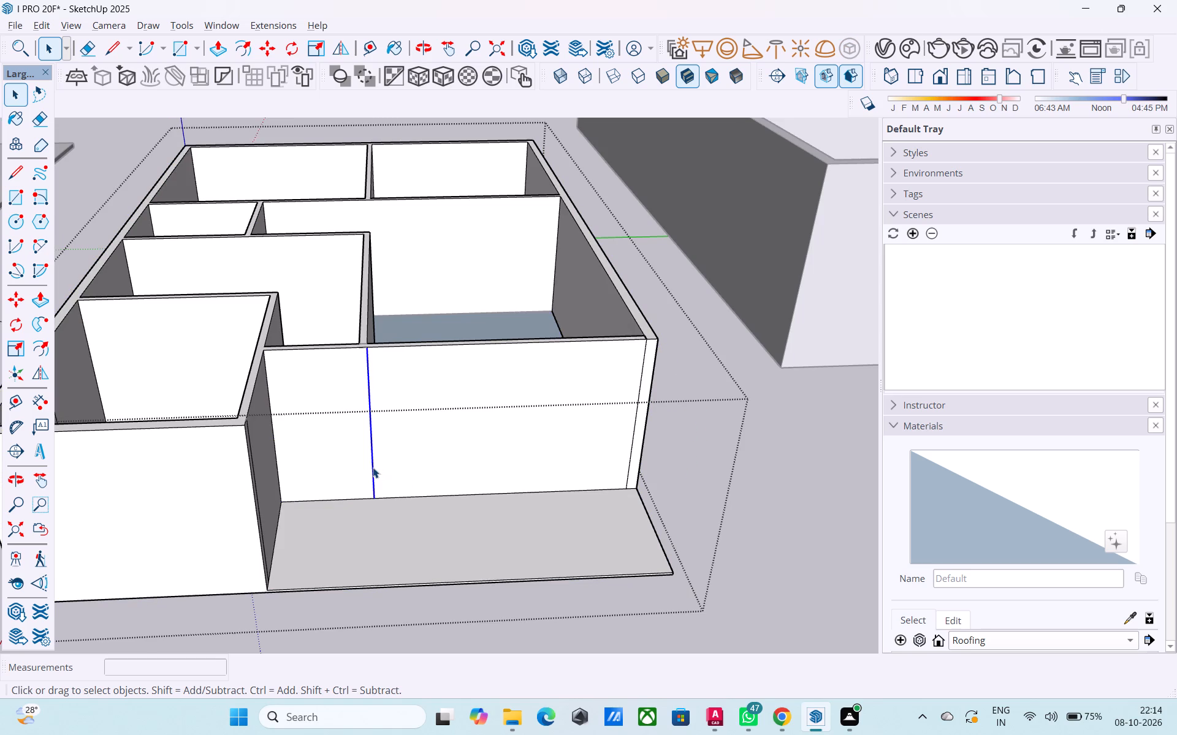
{"action": "key", "text": "Delete"}
{"action": "scroll", "coordinate": [375, 464], "scroll_direction": "down", "scroll_amount": 4}
{"action": "middle_click_drag", "start_coordinate": [375, 486], "coordinate": [383, 665]}
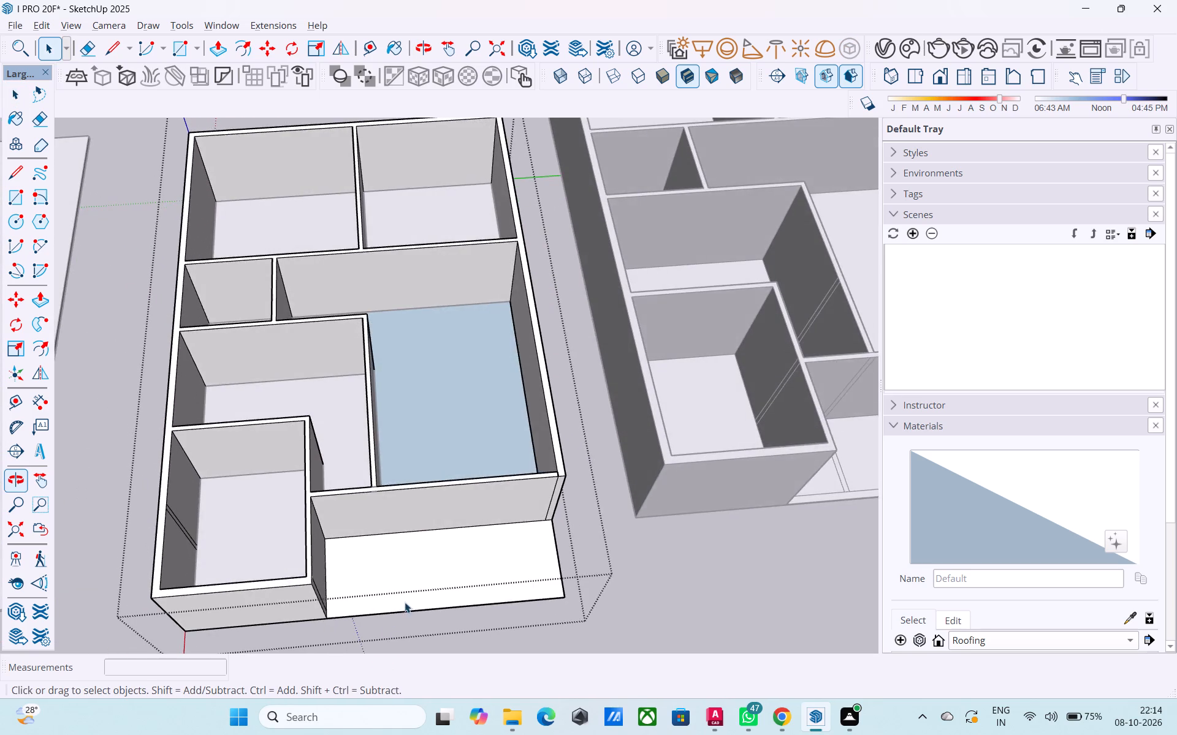
{"action": "scroll", "coordinate": [413, 590], "scroll_direction": "down", "scroll_amount": 4}
{"action": "left_click", "coordinate": [585, 568]}
{"action": "middle_click_drag", "start_coordinate": [413, 443], "coordinate": [393, 581]}
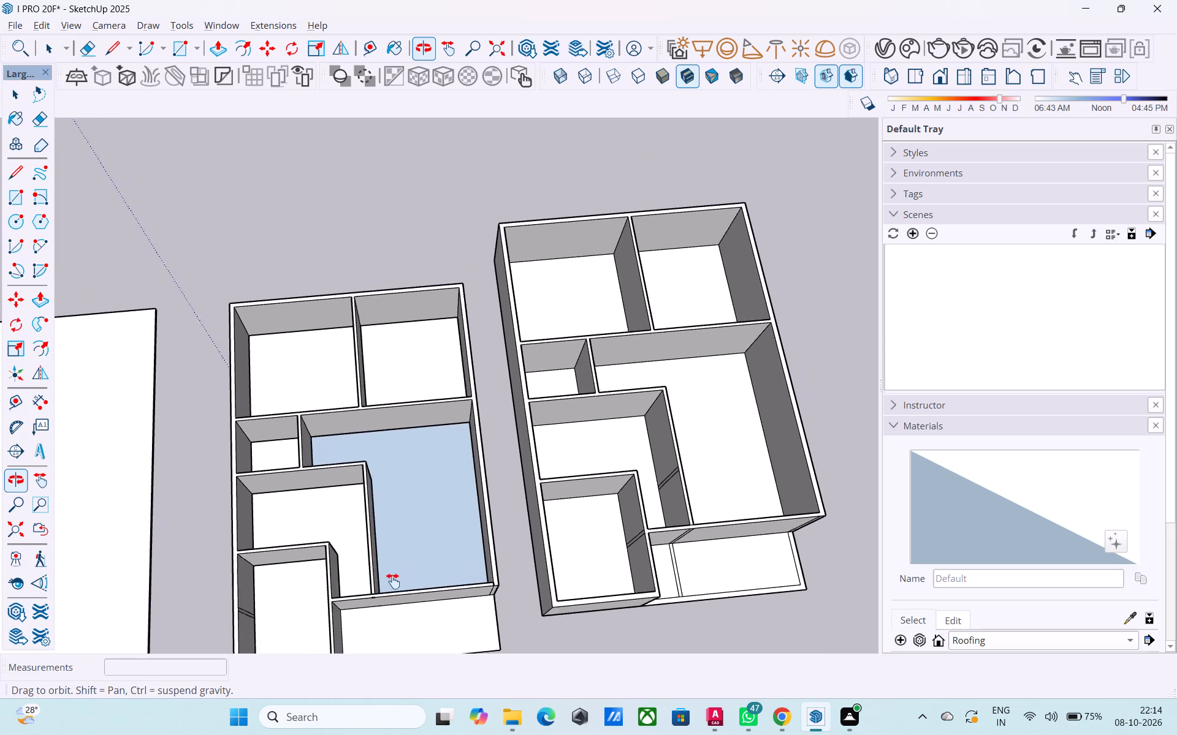
In the wall group, draw an 8' 9" by 10' rectangle on the L-shaped room's floor, and erase the dividing edge across that floor.
{"action": "middle_click_drag", "start_coordinate": [393, 581], "coordinate": [391, 588]}
{"action": "middle_click_drag", "start_coordinate": [339, 467], "coordinate": [330, 505]}
{"action": "scroll", "coordinate": [328, 505], "scroll_direction": "up", "scroll_amount": 2}
{"action": "double_click", "coordinate": [294, 511]}
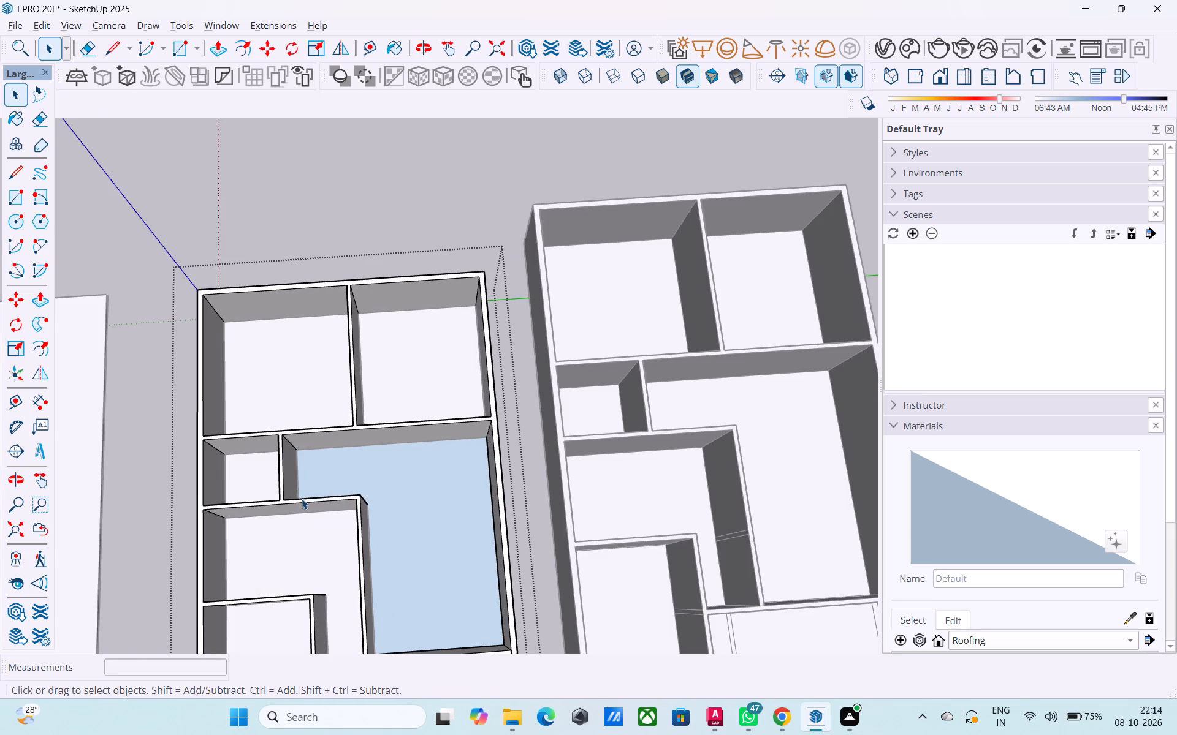
{"action": "key", "text": "r"}
{"action": "scroll", "coordinate": [308, 463], "scroll_direction": "up", "scroll_amount": 4}
{"action": "left_click", "coordinate": [297, 448]}
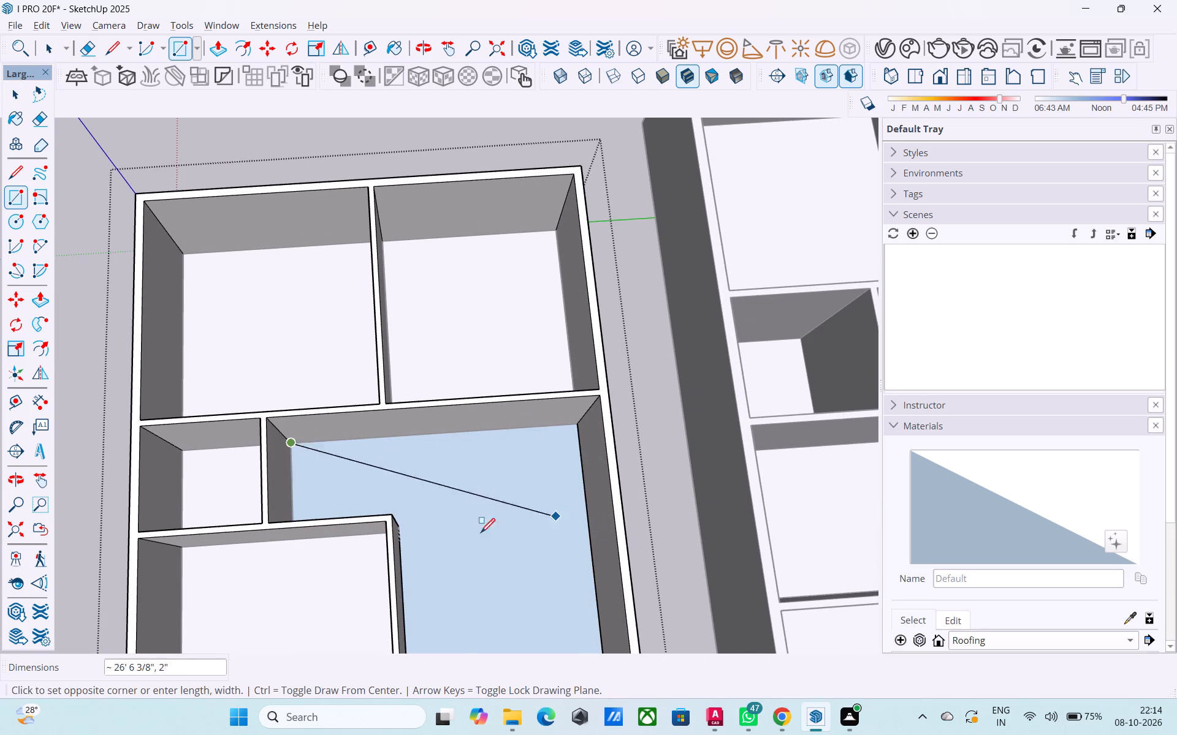
{"action": "scroll", "coordinate": [401, 529], "scroll_direction": "up", "scroll_amount": 11}
{"action": "left_click", "coordinate": [392, 526]}
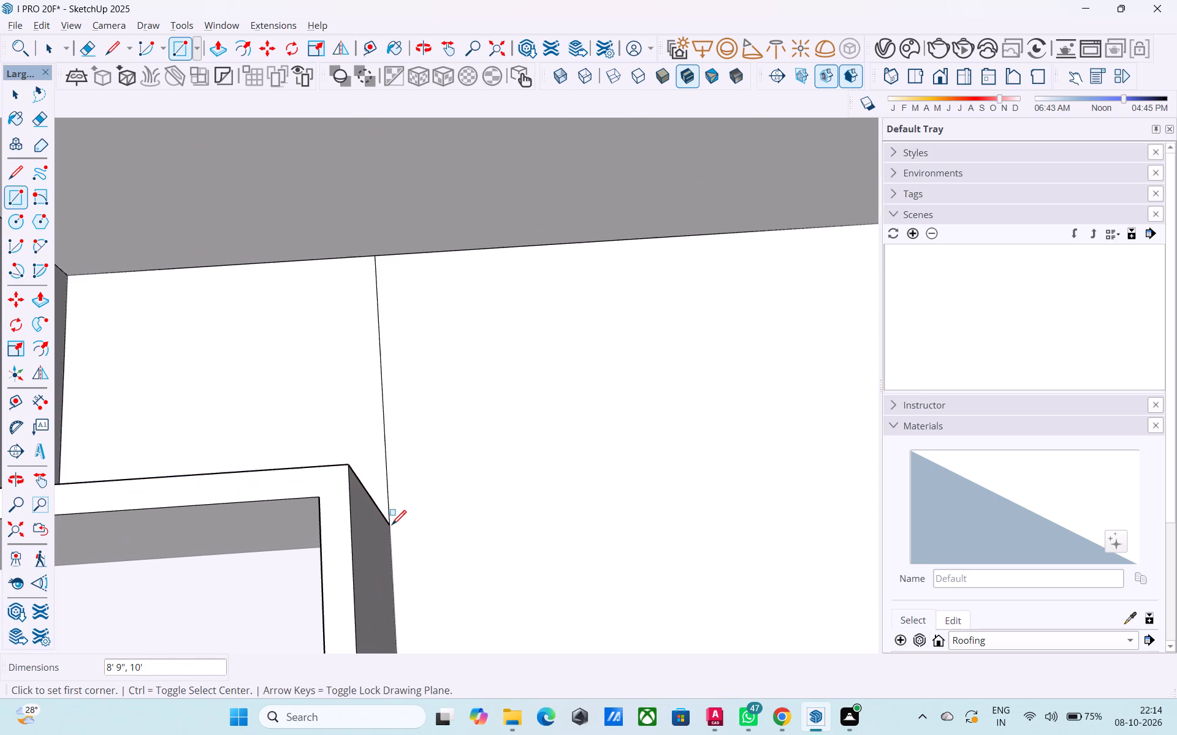
{"action": "scroll", "coordinate": [397, 419], "scroll_direction": "down", "scroll_amount": 14}
{"action": "key", "text": "e"}
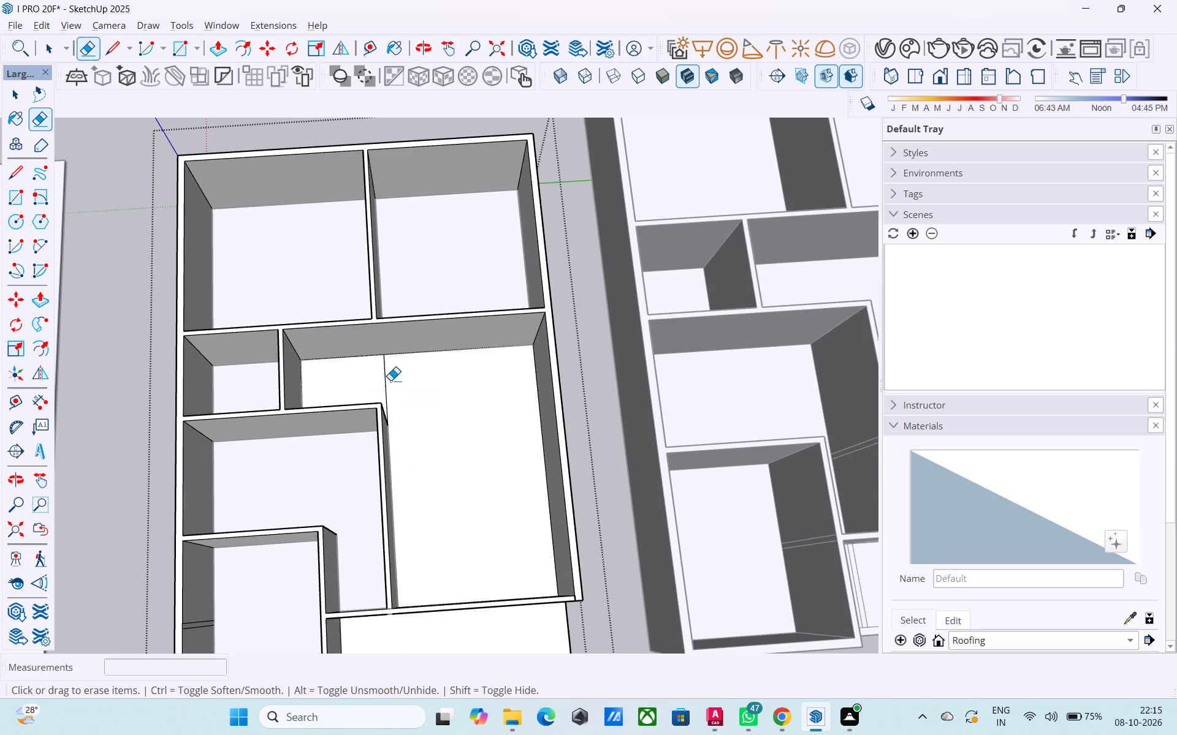
{"action": "left_click_drag", "start_coordinate": [390, 380], "coordinate": [378, 383]}
{"action": "key", "text": "space"}
Draw a 6" line along the base of the open corner's back wall, starting at the vertical edge near its outer end.
{"action": "scroll", "coordinate": [380, 382], "scroll_direction": "down", "scroll_amount": 5}
{"action": "middle_click_drag", "start_coordinate": [413, 497], "coordinate": [400, 277]}
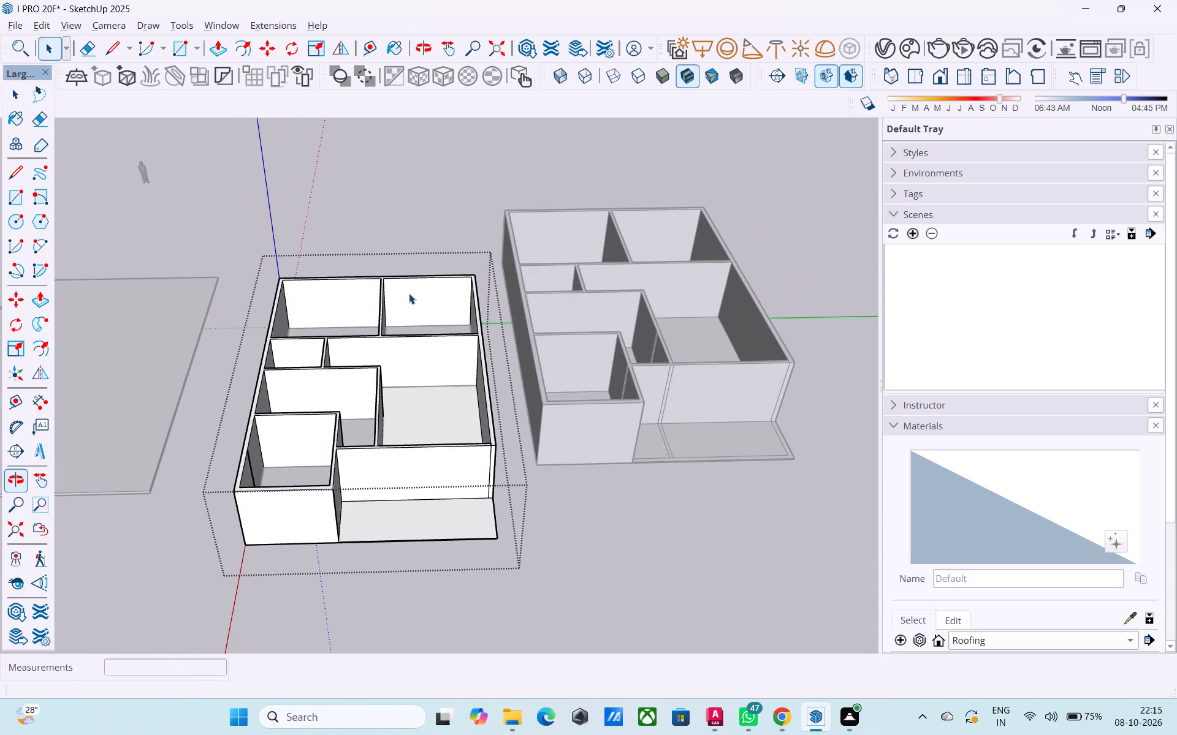
{"action": "middle_click_drag", "start_coordinate": [470, 513], "coordinate": [441, 322]}
{"action": "scroll", "coordinate": [460, 388], "scroll_direction": "up", "scroll_amount": 9}
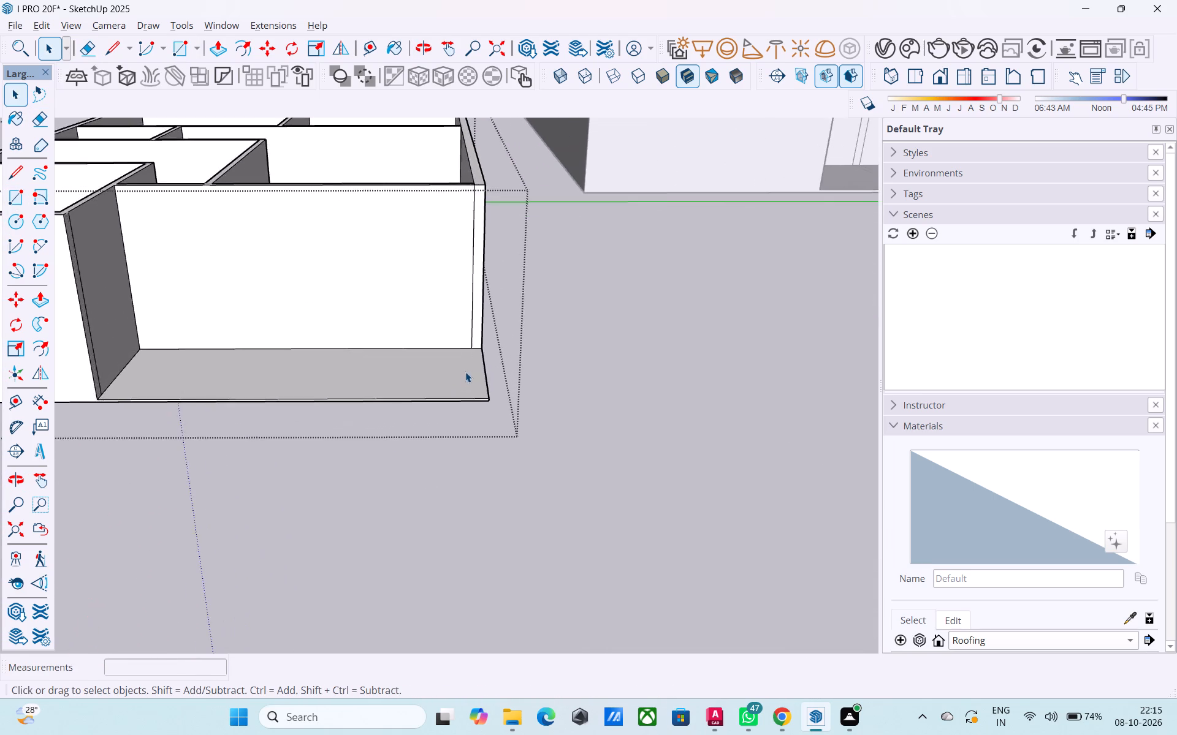
{"action": "scroll", "coordinate": [465, 372], "scroll_direction": "up", "scroll_amount": 6}
{"action": "key", "text": "l"}
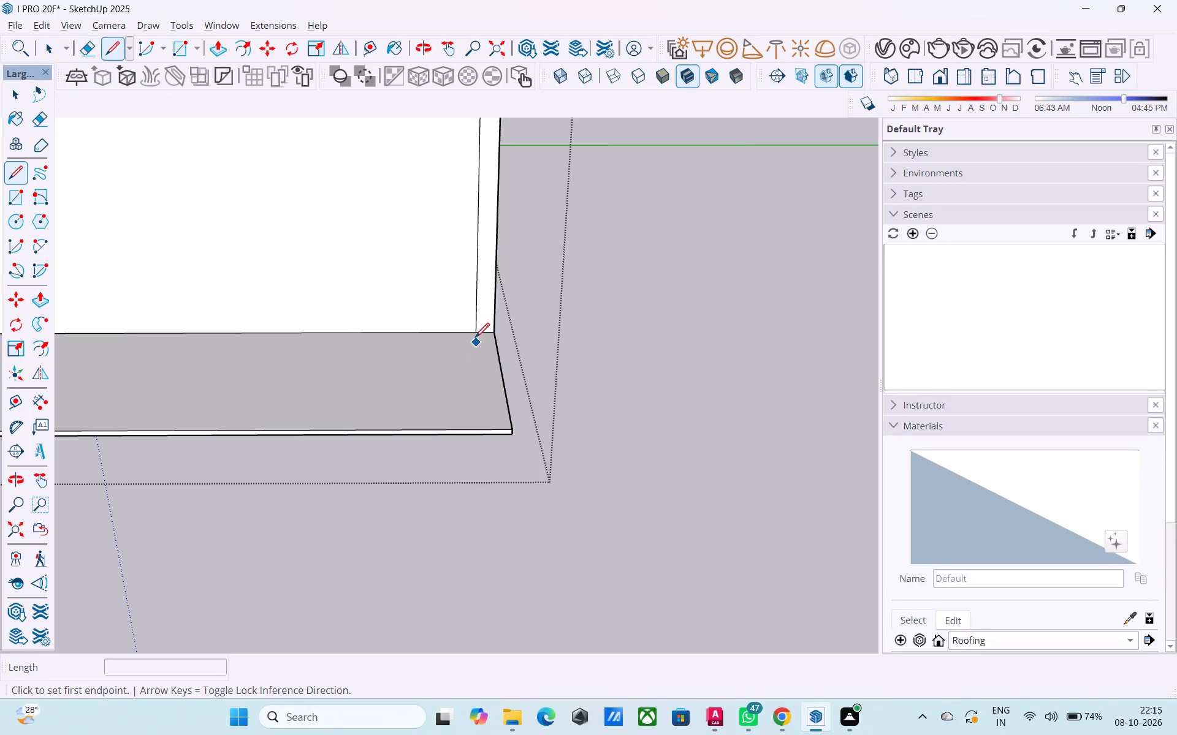
{"action": "left_click", "coordinate": [475, 331]}
{"action": "left_click", "coordinate": [457, 332]}
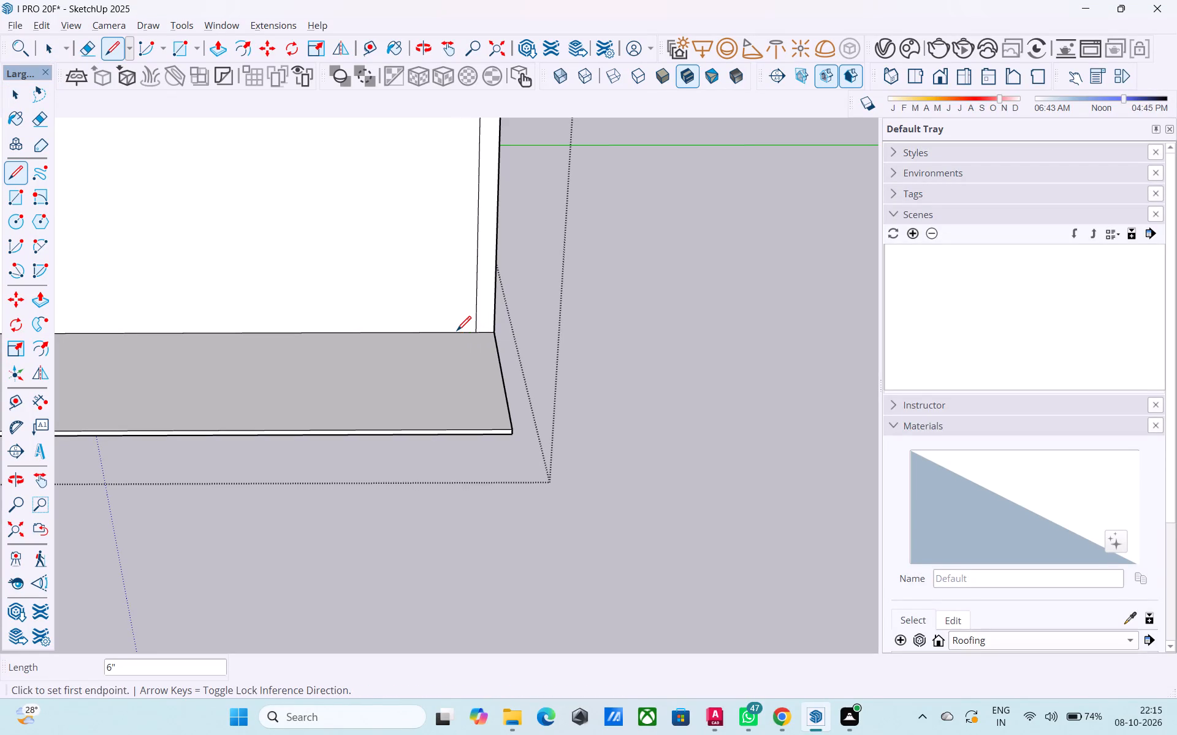
Draw a 7' high by 4' wide door rectangle on the open corner's back wall, starting at the end of the 6" line.
{"action": "key", "text": "r"}
{"action": "left_click", "coordinate": [465, 334]}
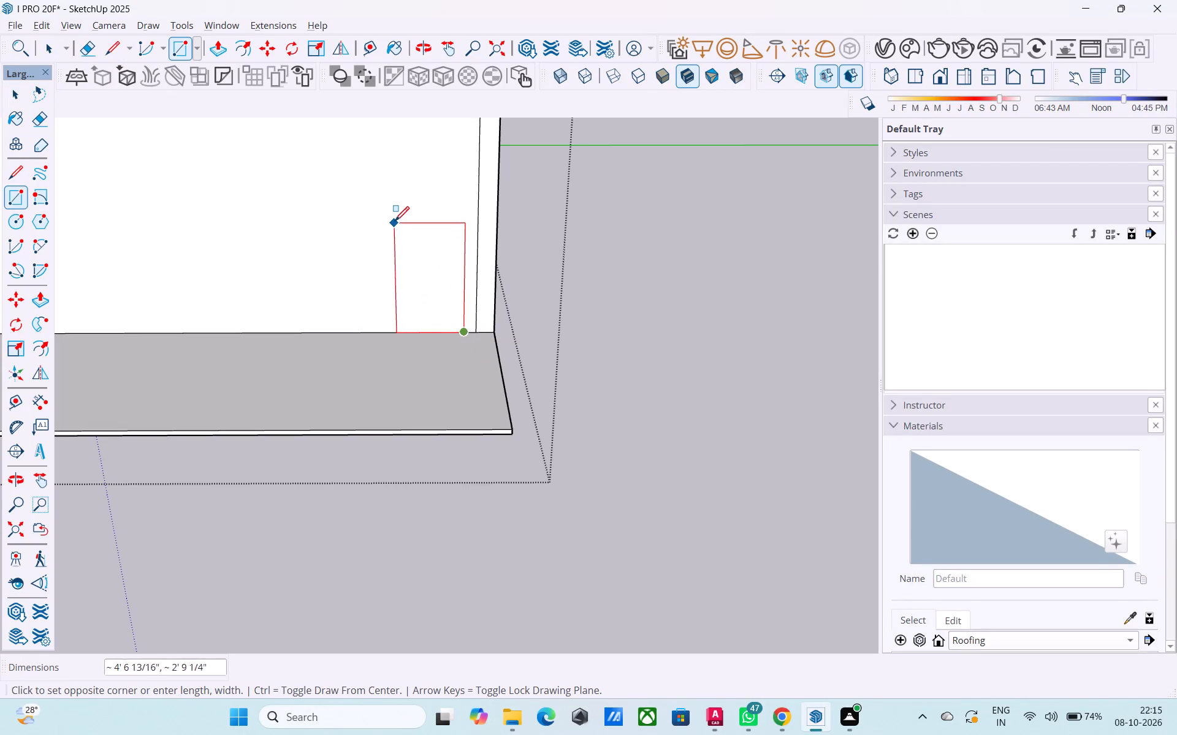
{"action": "type", "text": "7',"}
{"action": "type", "text": "4'"}
{"action": "key", "text": "Return"}
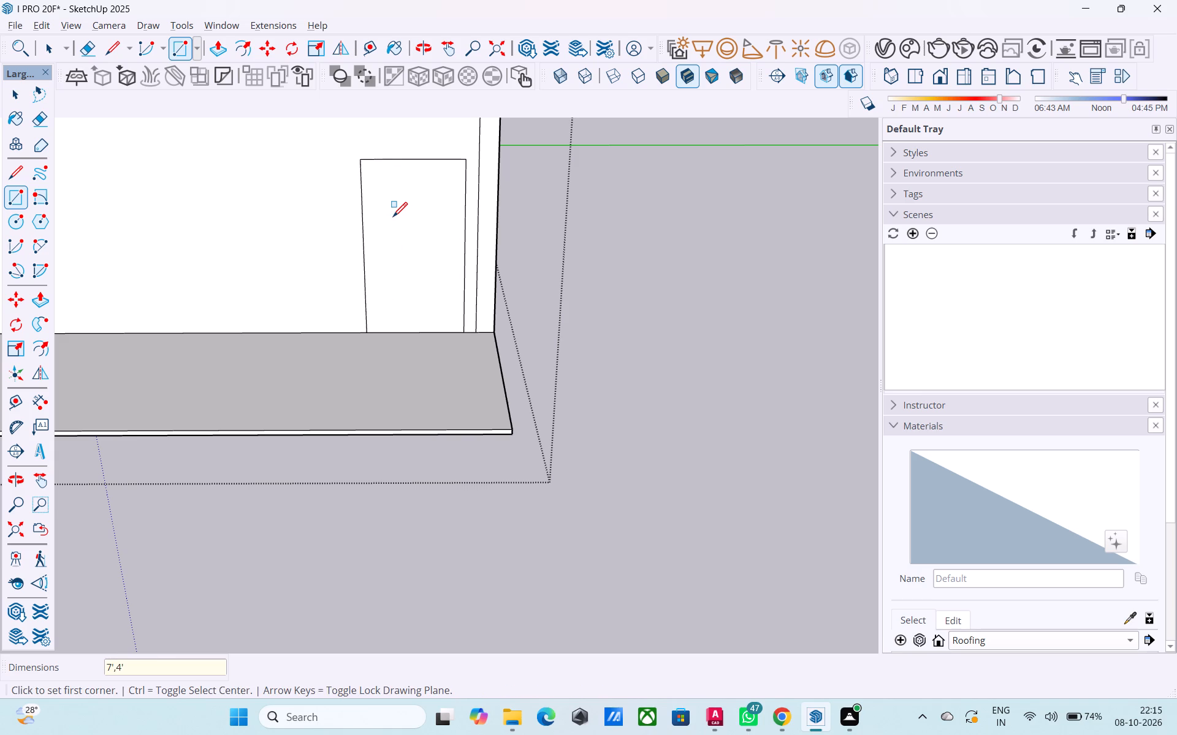
Offset the door rectangle inward by 3" to outline the frame.
{"action": "key", "text": "f"}
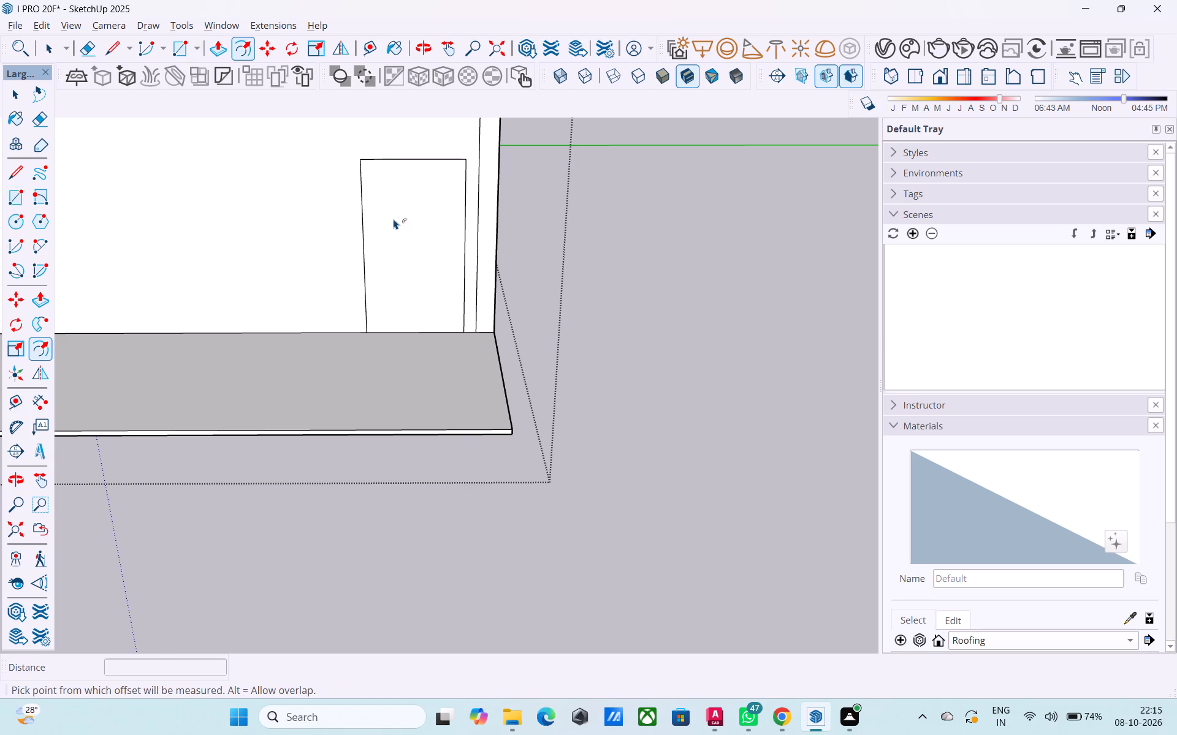
{"action": "left_click", "coordinate": [394, 219]}
{"action": "type", "text": "3\""}
{"action": "key", "text": "Return"}
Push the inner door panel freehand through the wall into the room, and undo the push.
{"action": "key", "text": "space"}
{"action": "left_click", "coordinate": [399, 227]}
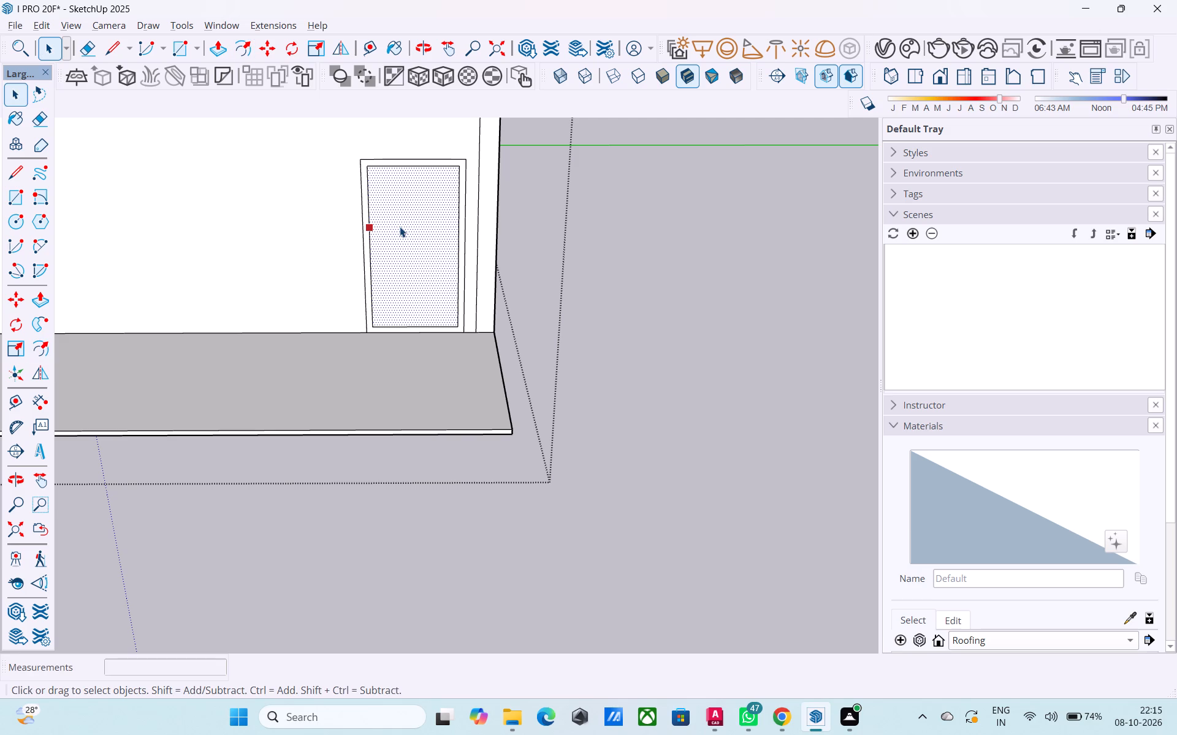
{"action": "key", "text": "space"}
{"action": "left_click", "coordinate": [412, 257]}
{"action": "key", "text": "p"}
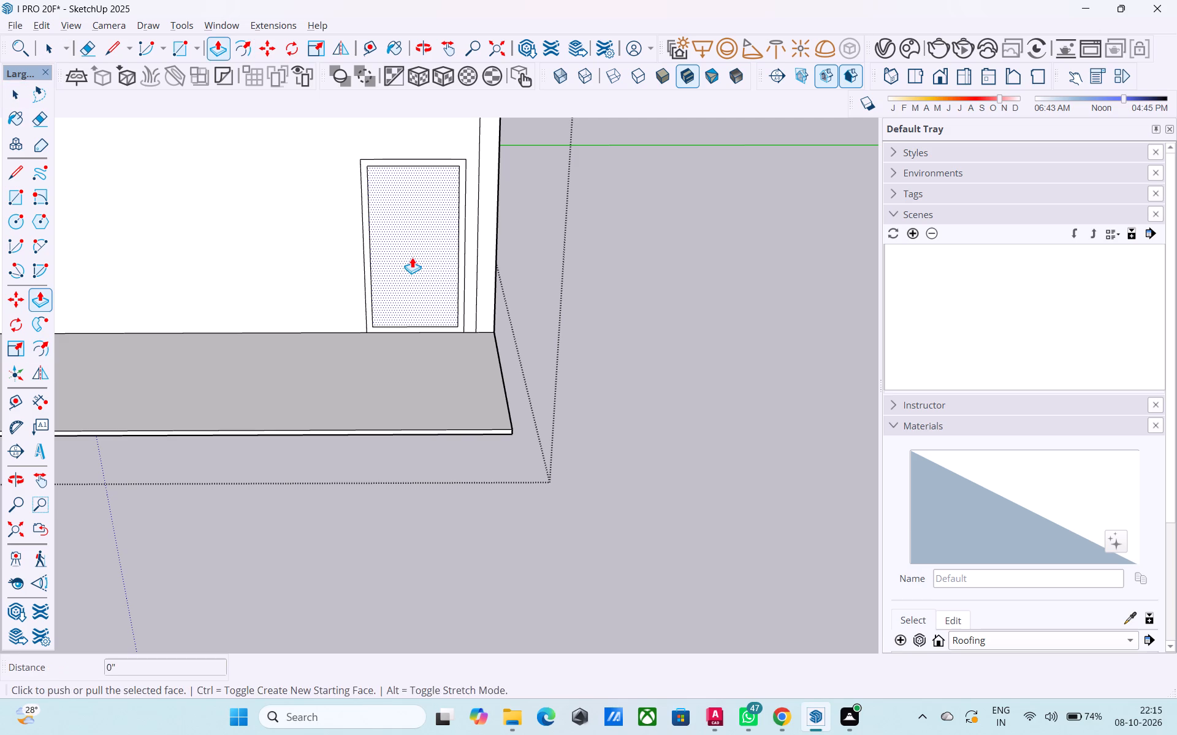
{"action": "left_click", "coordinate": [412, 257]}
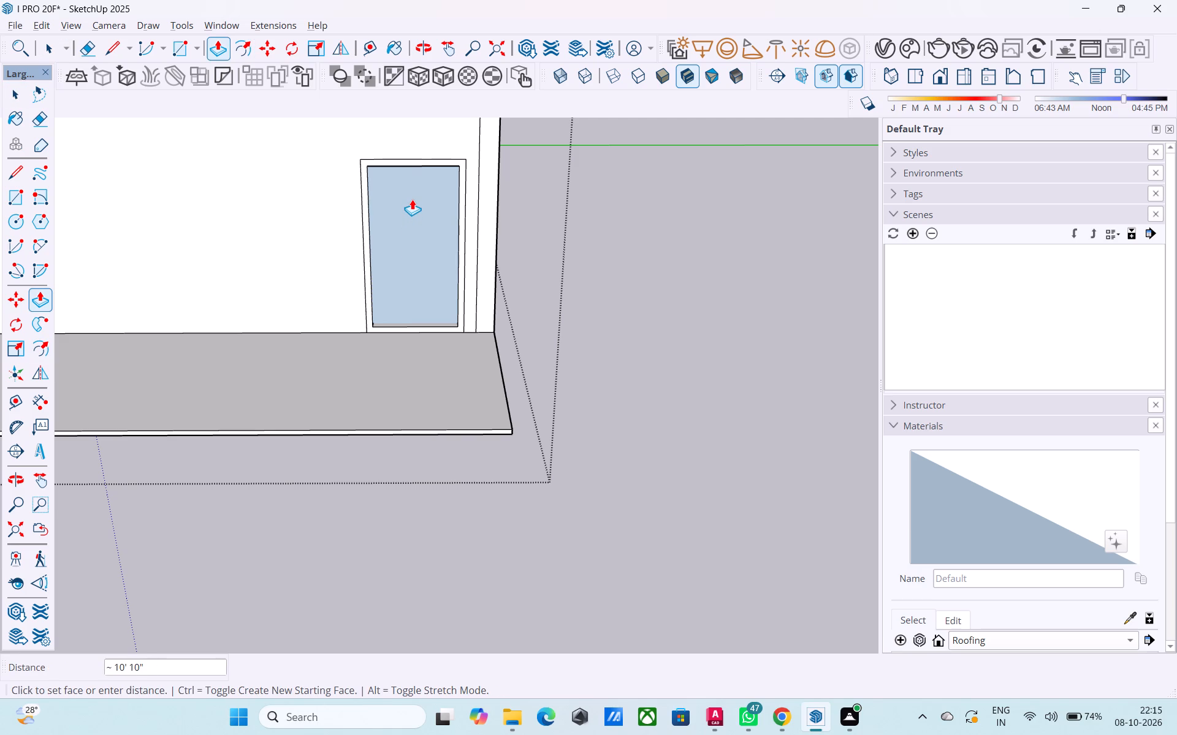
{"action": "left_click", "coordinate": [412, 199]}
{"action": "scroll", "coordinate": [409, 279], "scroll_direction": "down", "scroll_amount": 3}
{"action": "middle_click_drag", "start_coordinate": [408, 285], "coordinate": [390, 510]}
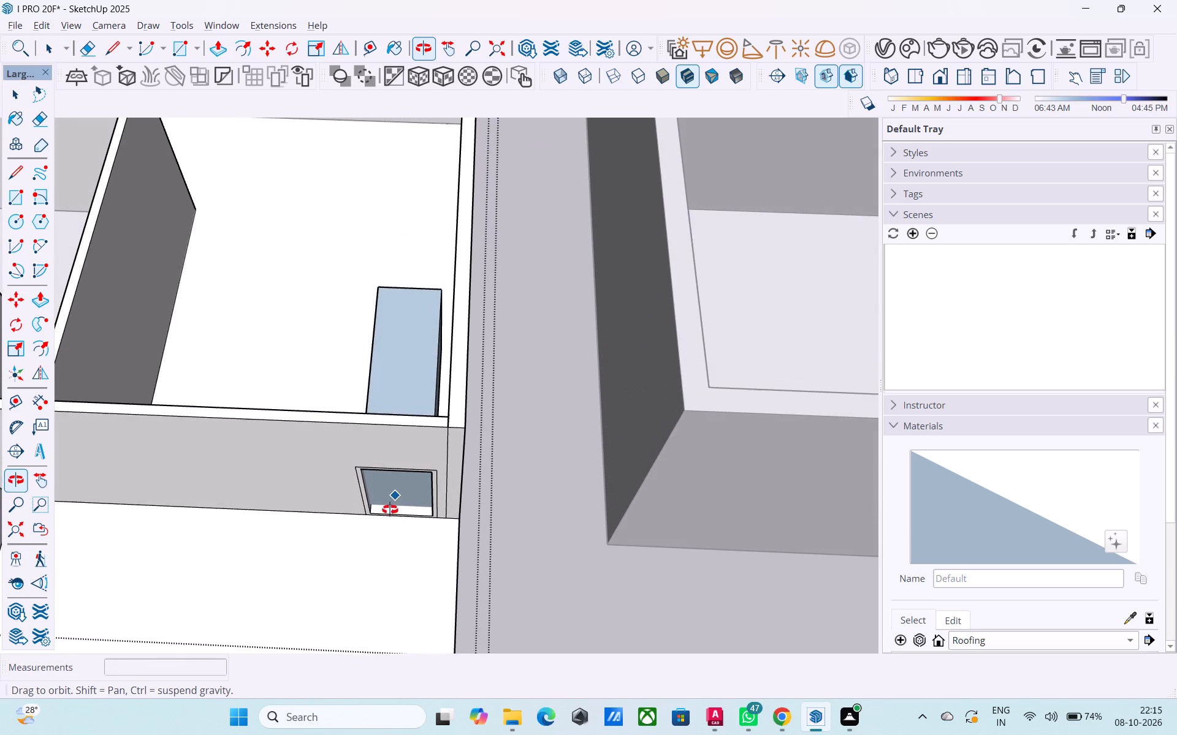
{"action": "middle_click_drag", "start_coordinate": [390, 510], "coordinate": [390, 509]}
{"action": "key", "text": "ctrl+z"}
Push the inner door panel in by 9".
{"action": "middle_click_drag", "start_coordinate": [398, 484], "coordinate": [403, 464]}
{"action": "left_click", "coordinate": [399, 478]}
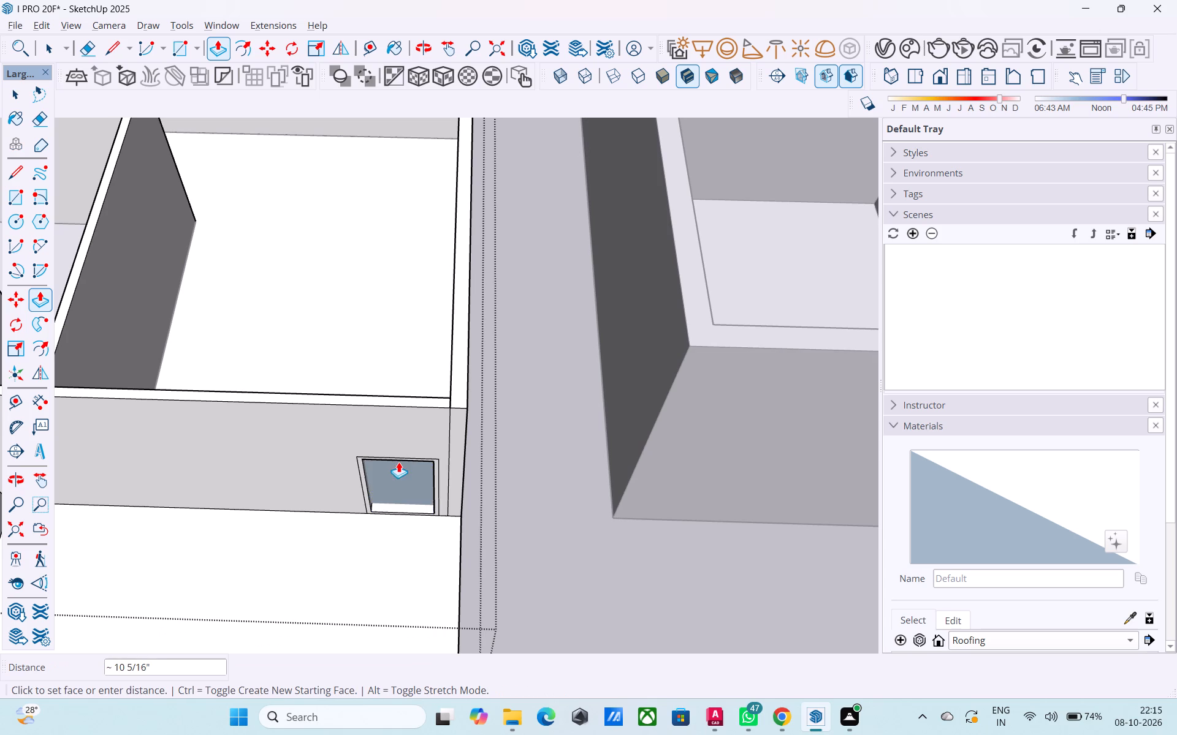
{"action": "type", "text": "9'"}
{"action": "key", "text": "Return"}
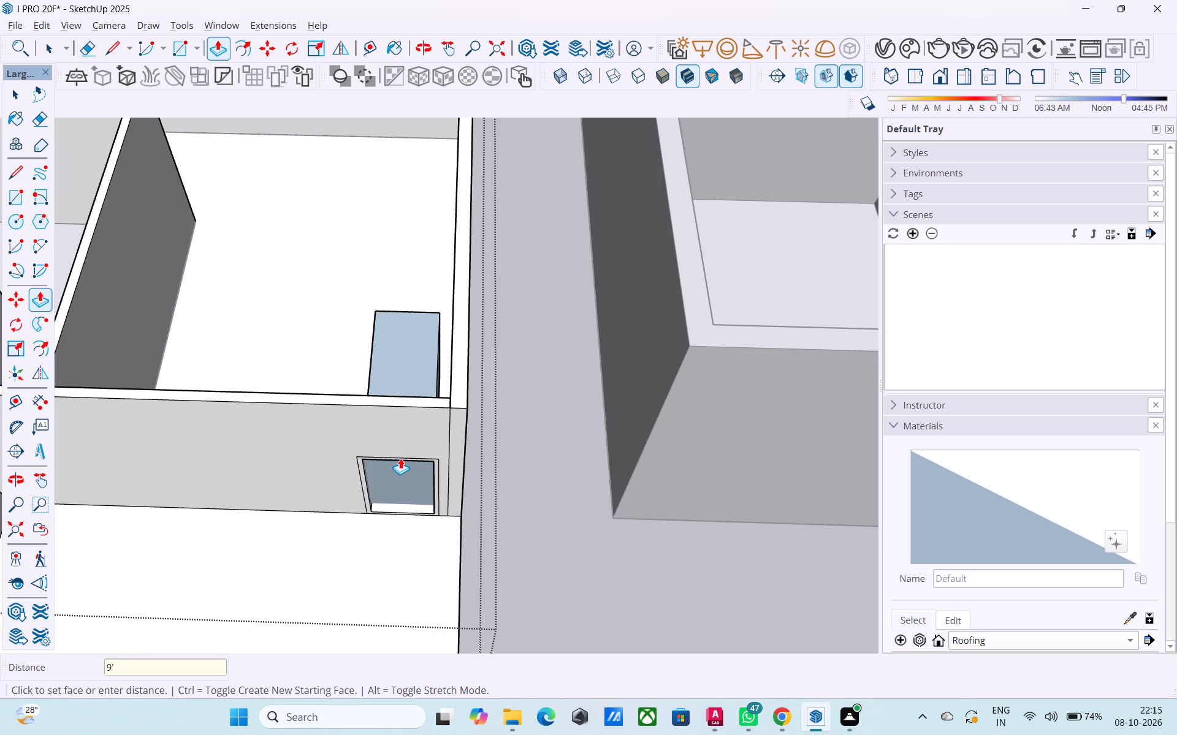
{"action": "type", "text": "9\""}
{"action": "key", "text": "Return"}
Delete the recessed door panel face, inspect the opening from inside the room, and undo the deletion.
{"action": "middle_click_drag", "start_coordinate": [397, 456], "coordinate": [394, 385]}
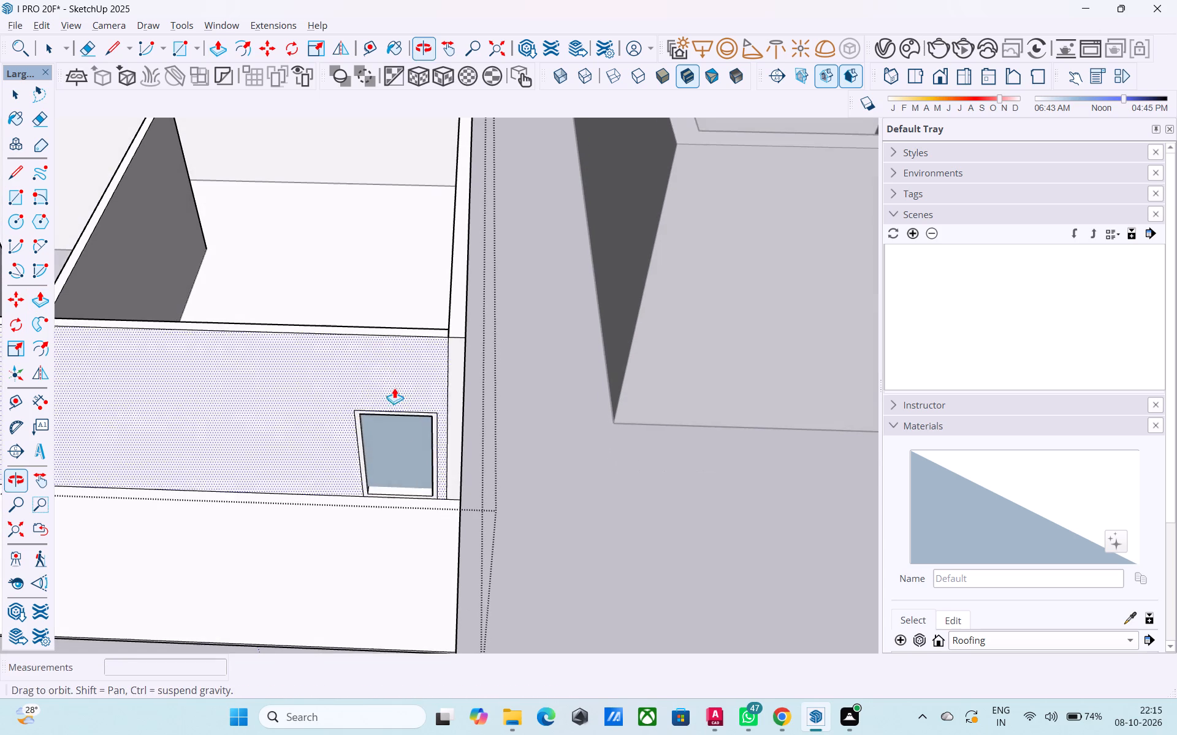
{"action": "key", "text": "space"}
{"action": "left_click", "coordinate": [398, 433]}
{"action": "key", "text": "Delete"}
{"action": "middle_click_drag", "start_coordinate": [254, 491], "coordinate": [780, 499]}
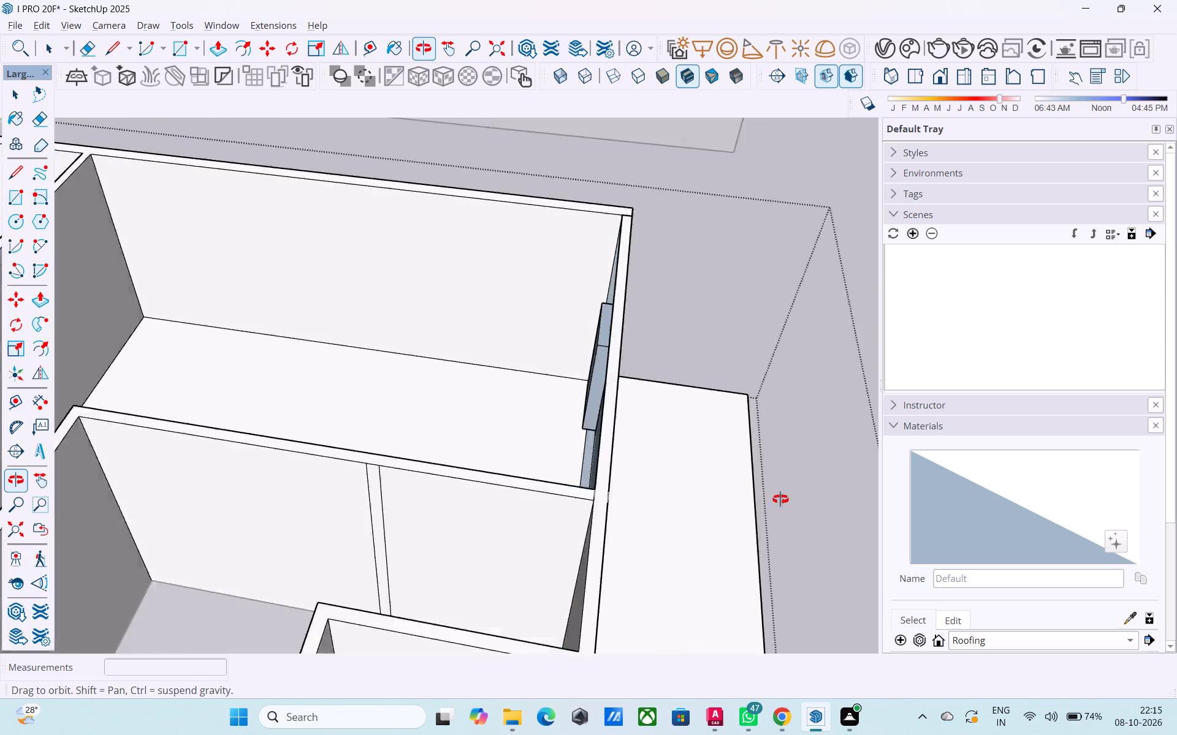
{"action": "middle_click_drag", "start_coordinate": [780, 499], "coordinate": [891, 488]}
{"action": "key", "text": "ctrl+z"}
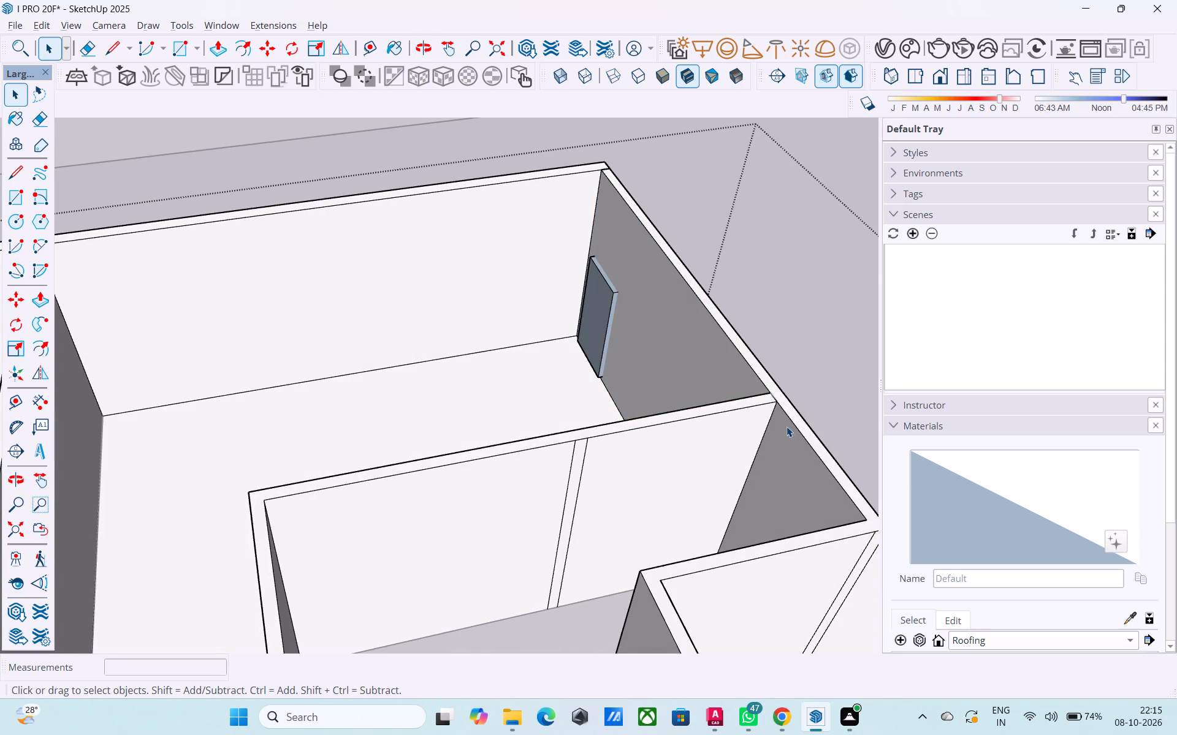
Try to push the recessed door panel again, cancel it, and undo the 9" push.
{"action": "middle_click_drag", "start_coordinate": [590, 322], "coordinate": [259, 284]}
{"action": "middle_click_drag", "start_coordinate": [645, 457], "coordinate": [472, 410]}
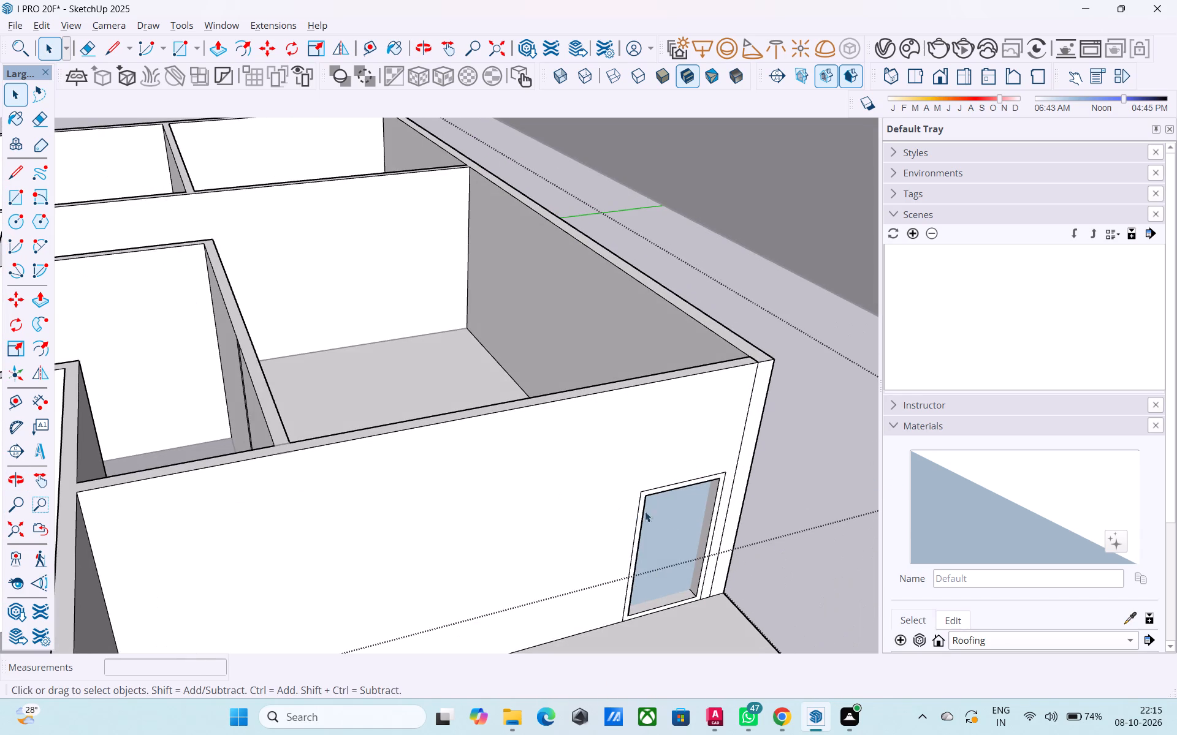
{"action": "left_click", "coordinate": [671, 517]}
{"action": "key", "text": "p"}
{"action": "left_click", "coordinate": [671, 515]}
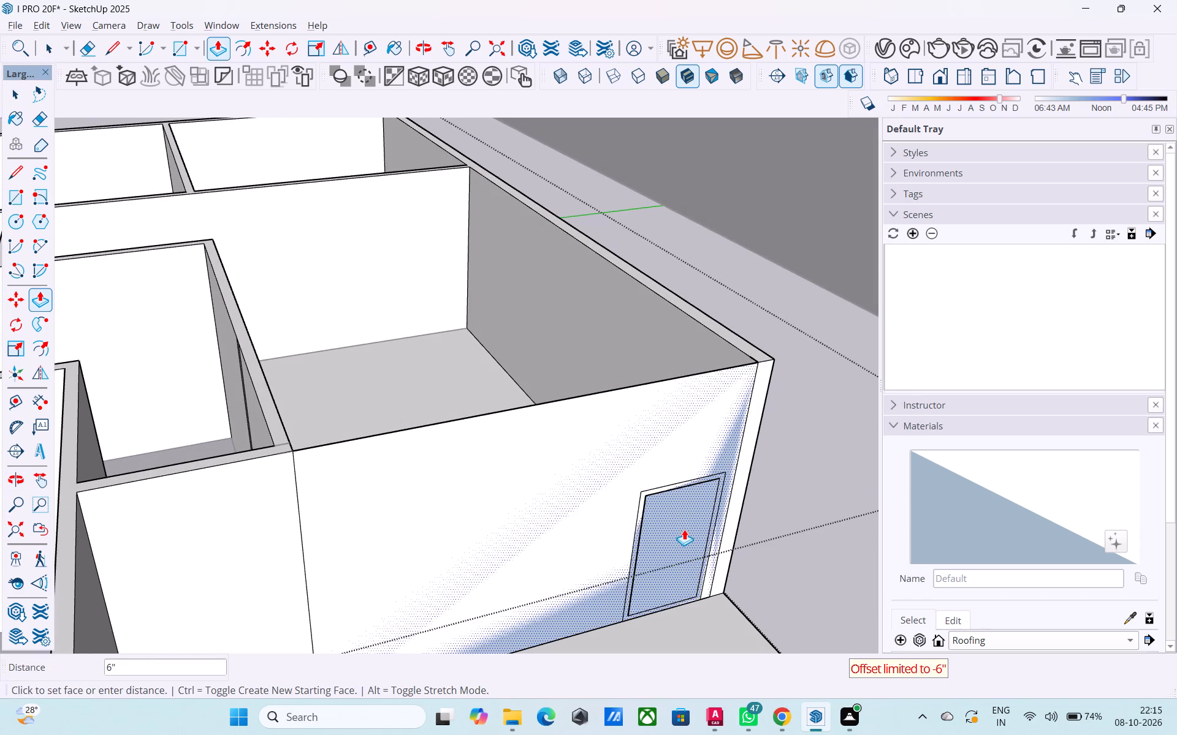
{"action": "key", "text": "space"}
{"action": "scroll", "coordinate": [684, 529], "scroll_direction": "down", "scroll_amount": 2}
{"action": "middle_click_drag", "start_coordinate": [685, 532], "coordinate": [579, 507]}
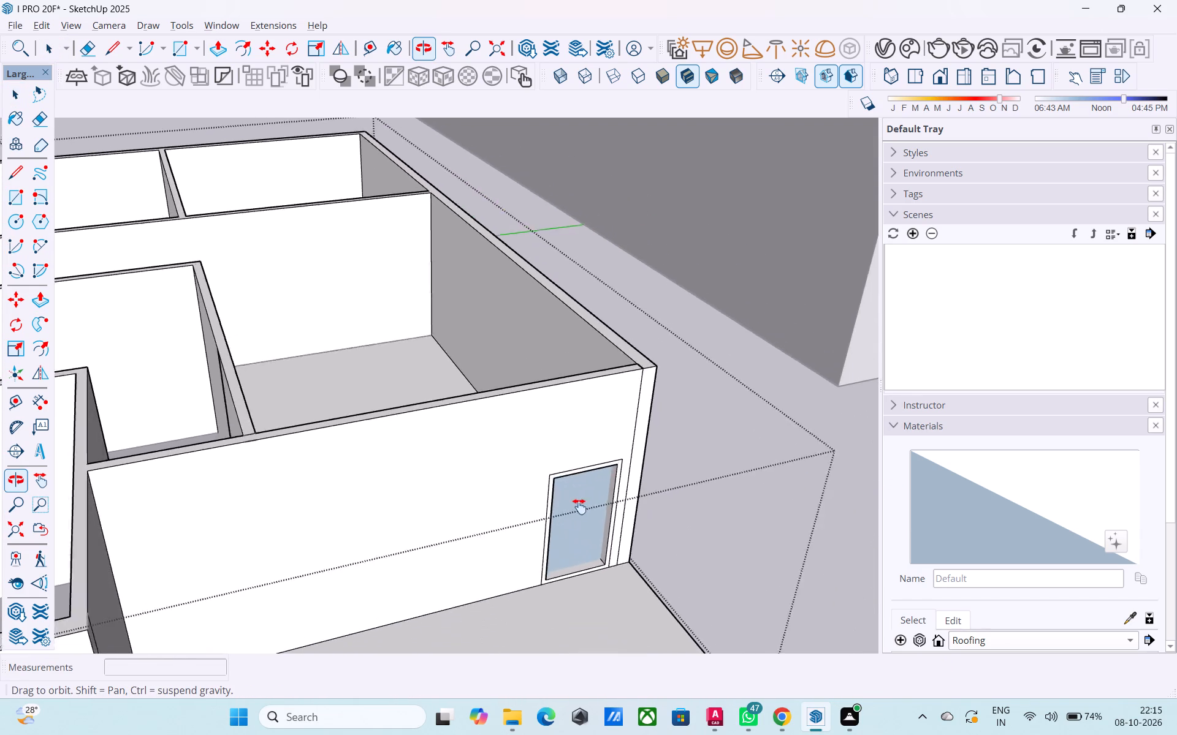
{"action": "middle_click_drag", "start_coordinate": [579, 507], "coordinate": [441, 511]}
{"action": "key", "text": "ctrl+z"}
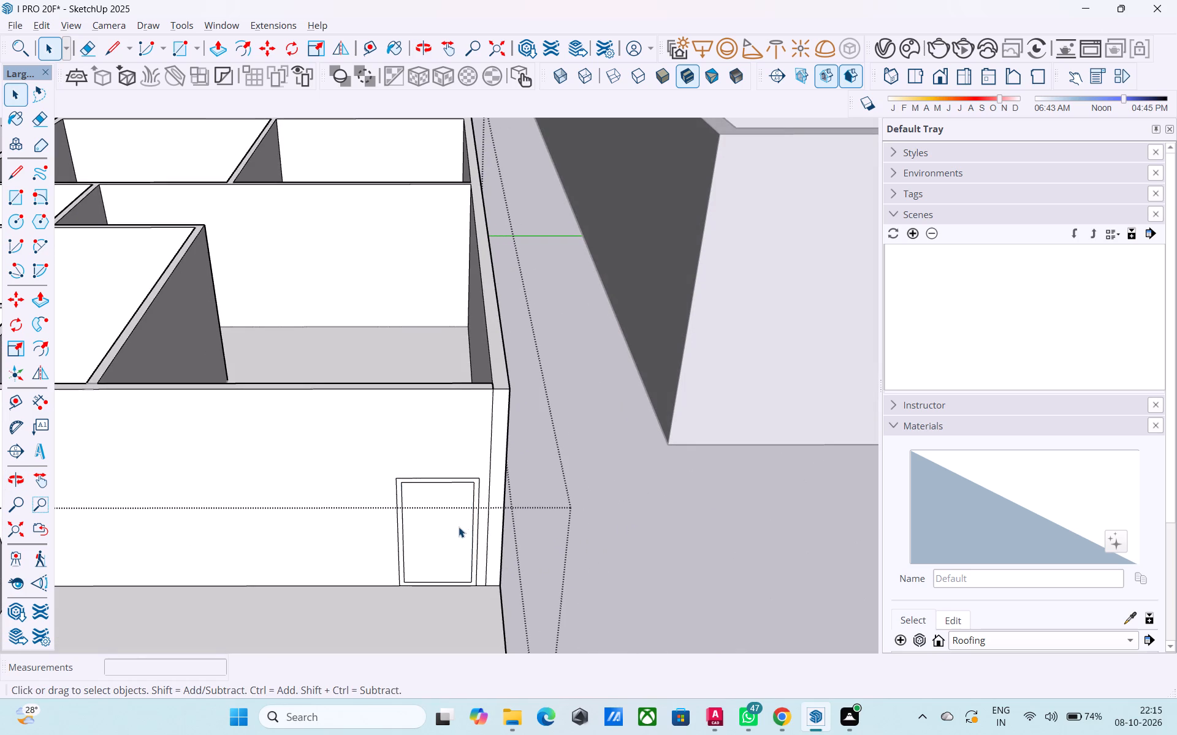
Push the inner door panel 6" into the wall.
{"action": "left_click", "coordinate": [459, 527]}
{"action": "key", "text": "p"}
{"action": "left_click", "coordinate": [460, 524]}
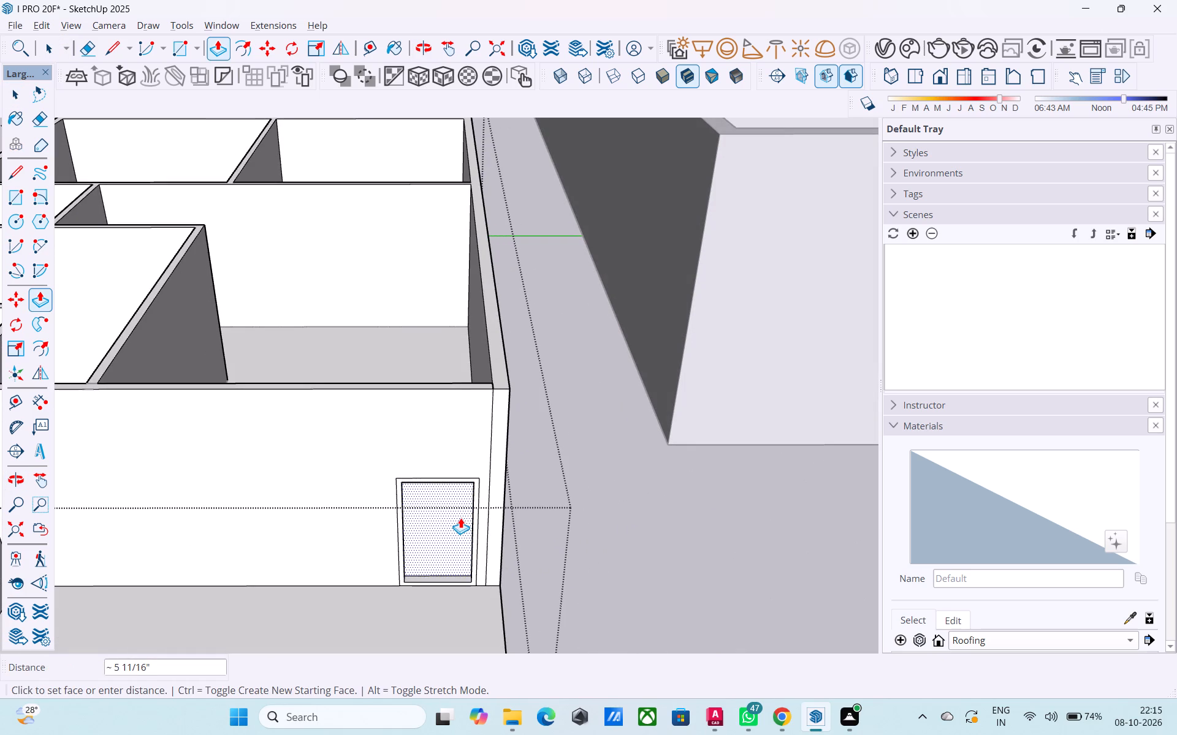
{"action": "type", "text": "6\""}
{"action": "key", "text": "Return"}
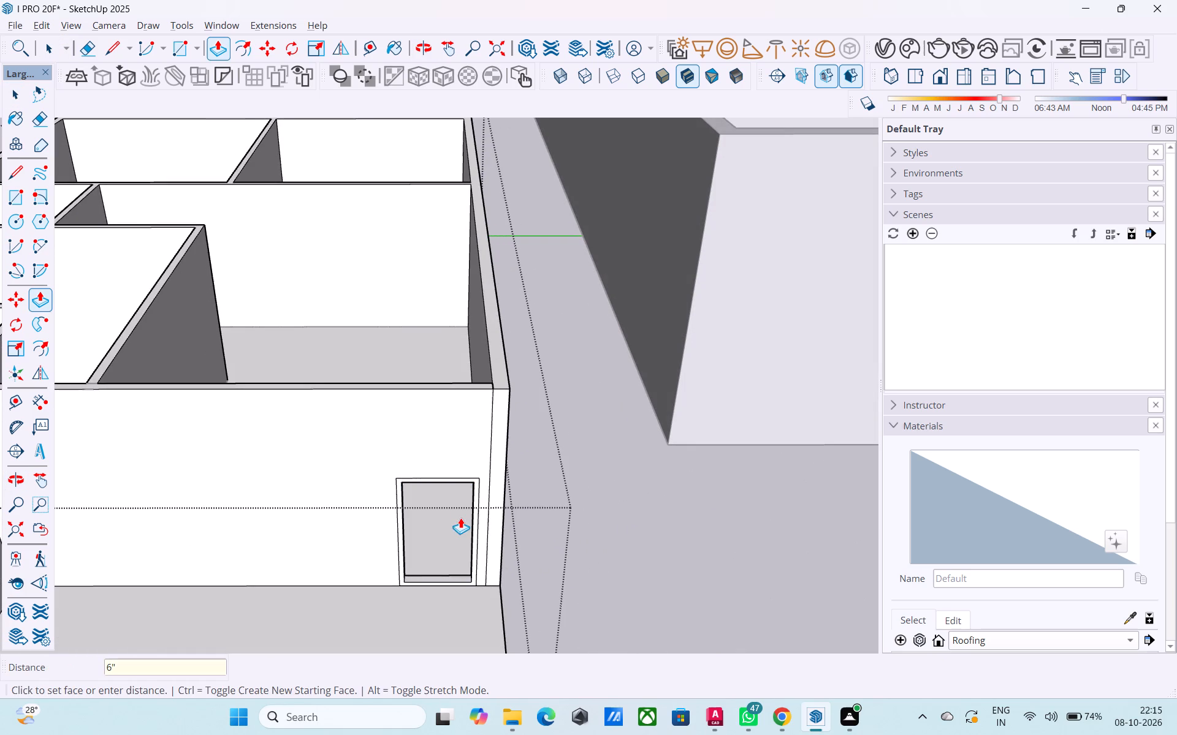
Examine the door opening and room layout of the building from several angles and compare it with the neighbouring copy.
{"action": "key", "text": "space"}
{"action": "scroll", "coordinate": [445, 516], "scroll_direction": "down", "scroll_amount": 4}
{"action": "middle_click_drag", "start_coordinate": [417, 555], "coordinate": [549, 507]}
{"action": "scroll", "coordinate": [547, 503], "scroll_direction": "down", "scroll_amount": 2}
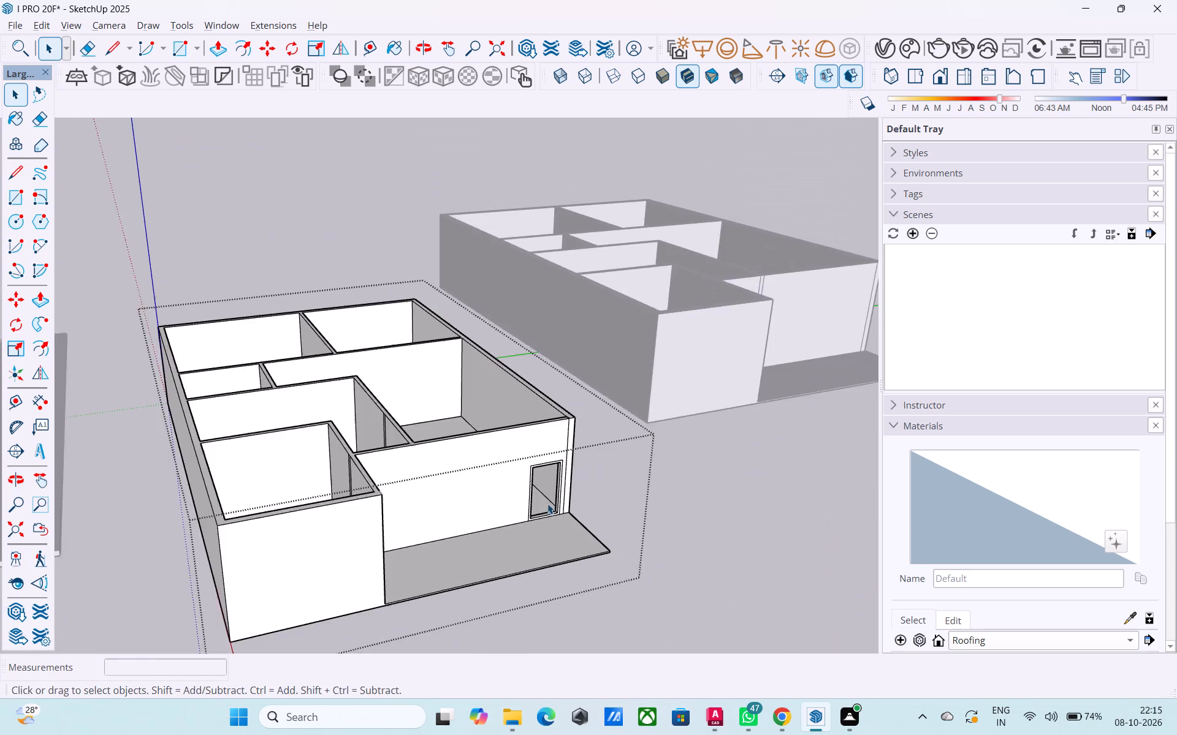
{"action": "scroll", "coordinate": [547, 503], "scroll_direction": "down", "scroll_amount": 4}
{"action": "middle_click_drag", "start_coordinate": [614, 503], "coordinate": [444, 492]}
{"action": "middle_click_drag", "start_coordinate": [454, 493], "coordinate": [392, 483], "text": "shift"}
{"action": "scroll", "coordinate": [398, 488], "scroll_direction": "up", "scroll_amount": 1}
{"action": "scroll", "coordinate": [413, 492], "scroll_direction": "down", "scroll_amount": 3}
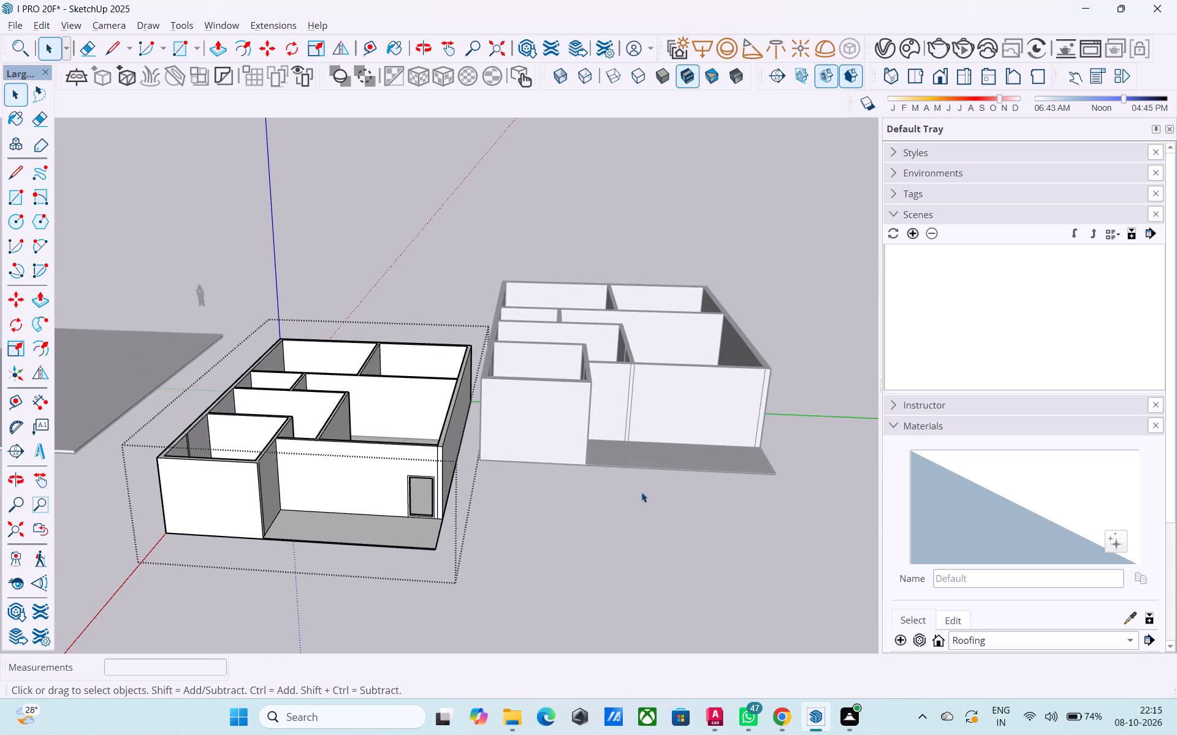
{"action": "middle_click_drag", "start_coordinate": [640, 492], "coordinate": [602, 448]}
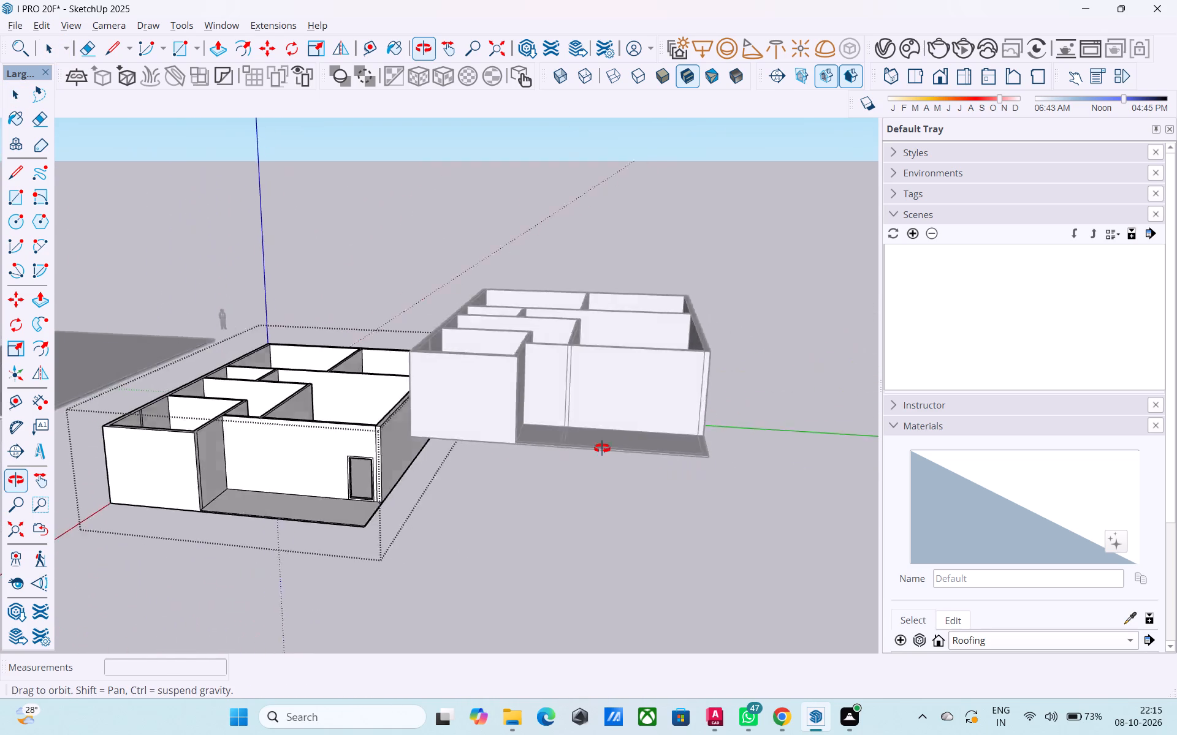
{"action": "middle_click_drag", "start_coordinate": [602, 448], "coordinate": [903, 429]}
{"action": "middle_click_drag", "start_coordinate": [436, 436], "coordinate": [254, 435]}
{"action": "scroll", "coordinate": [292, 437], "scroll_direction": "down", "scroll_amount": 1}
{"action": "middle_click_drag", "start_coordinate": [315, 440], "coordinate": [534, 427], "text": "shift"}
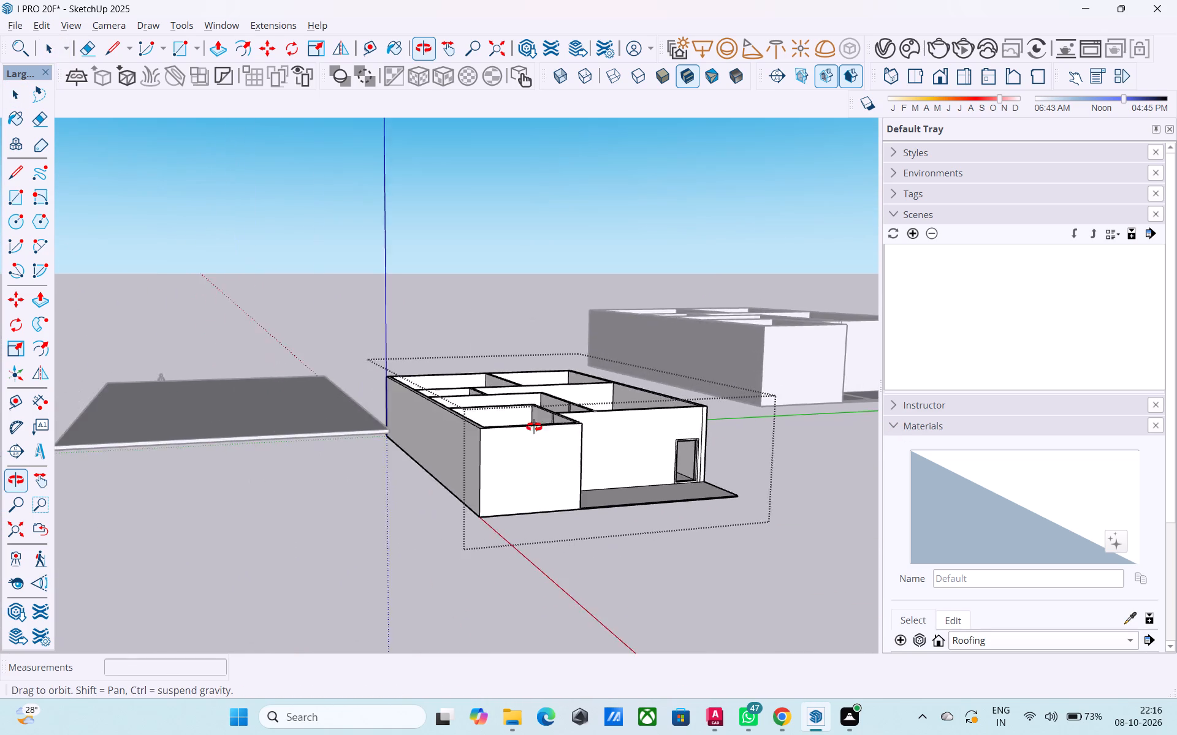
{"action": "middle_click_drag", "start_coordinate": [534, 427], "coordinate": [335, 509], "text": "shift"}
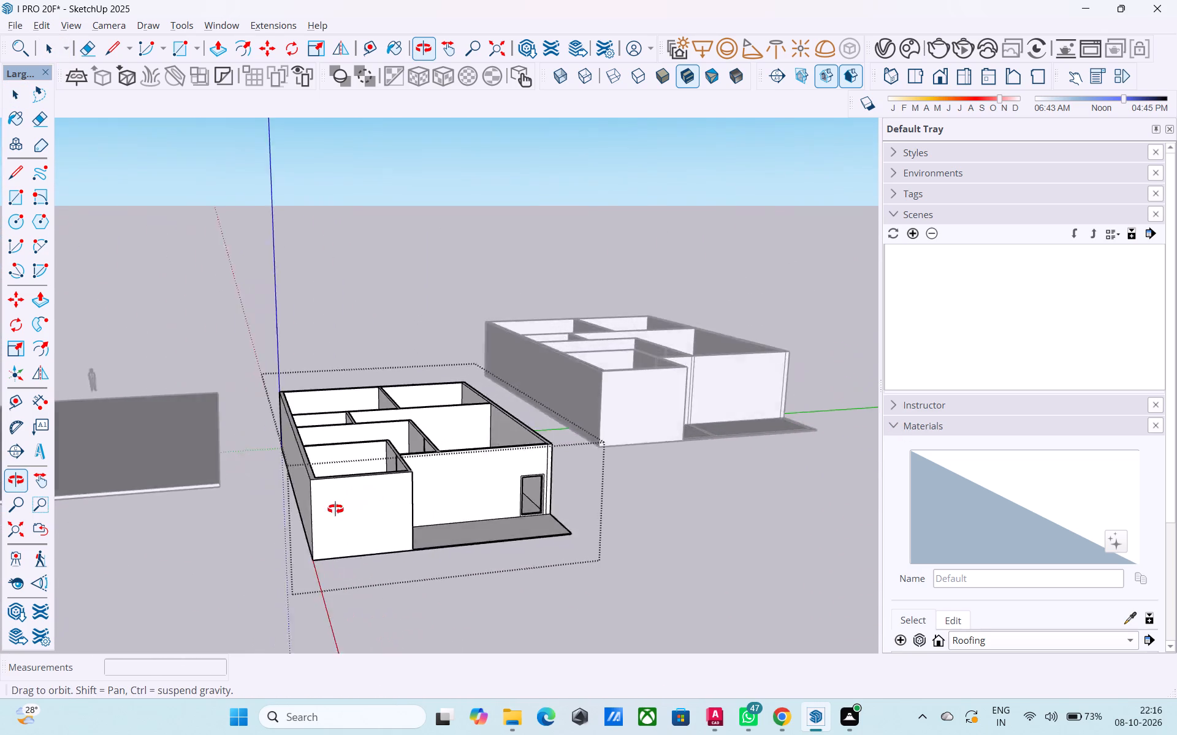
{"action": "middle_click_drag", "start_coordinate": [335, 509], "coordinate": [297, 518], "text": "shift"}
{"action": "middle_click_drag", "start_coordinate": [301, 513], "coordinate": [392, 559]}
{"action": "scroll", "coordinate": [405, 537], "scroll_direction": "up", "scroll_amount": 1}
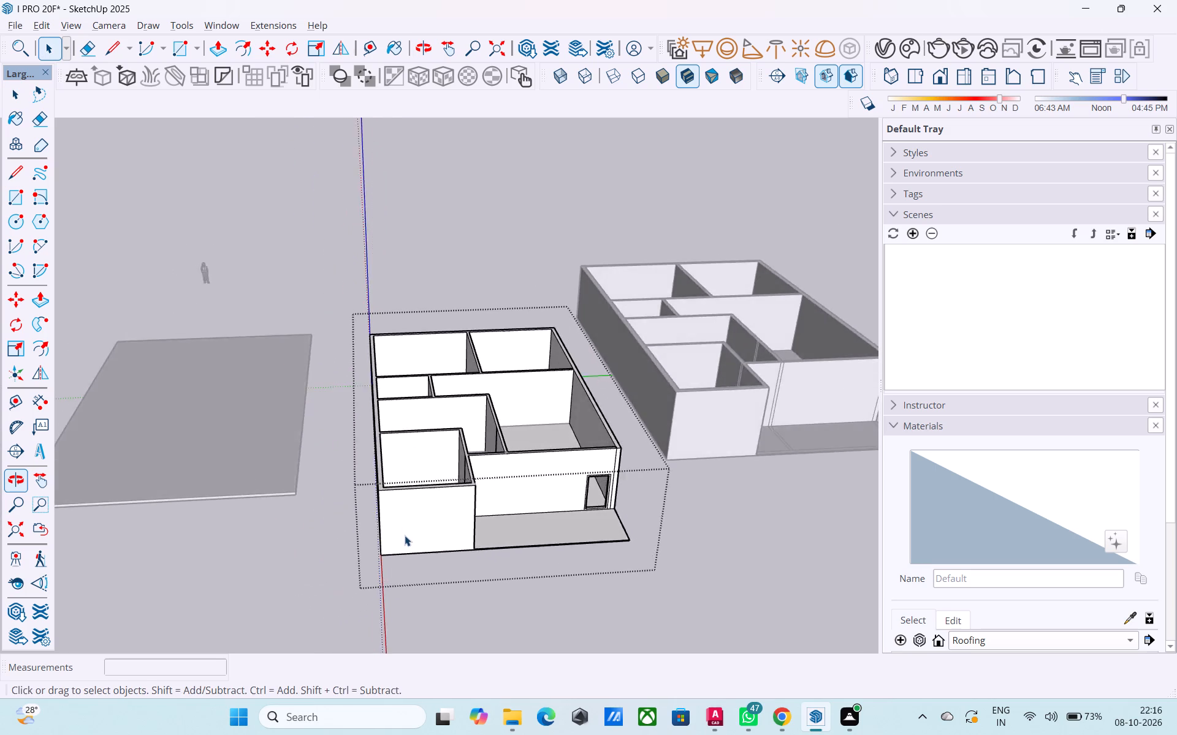
{"action": "scroll", "coordinate": [405, 535], "scroll_direction": "up", "scroll_amount": 3}
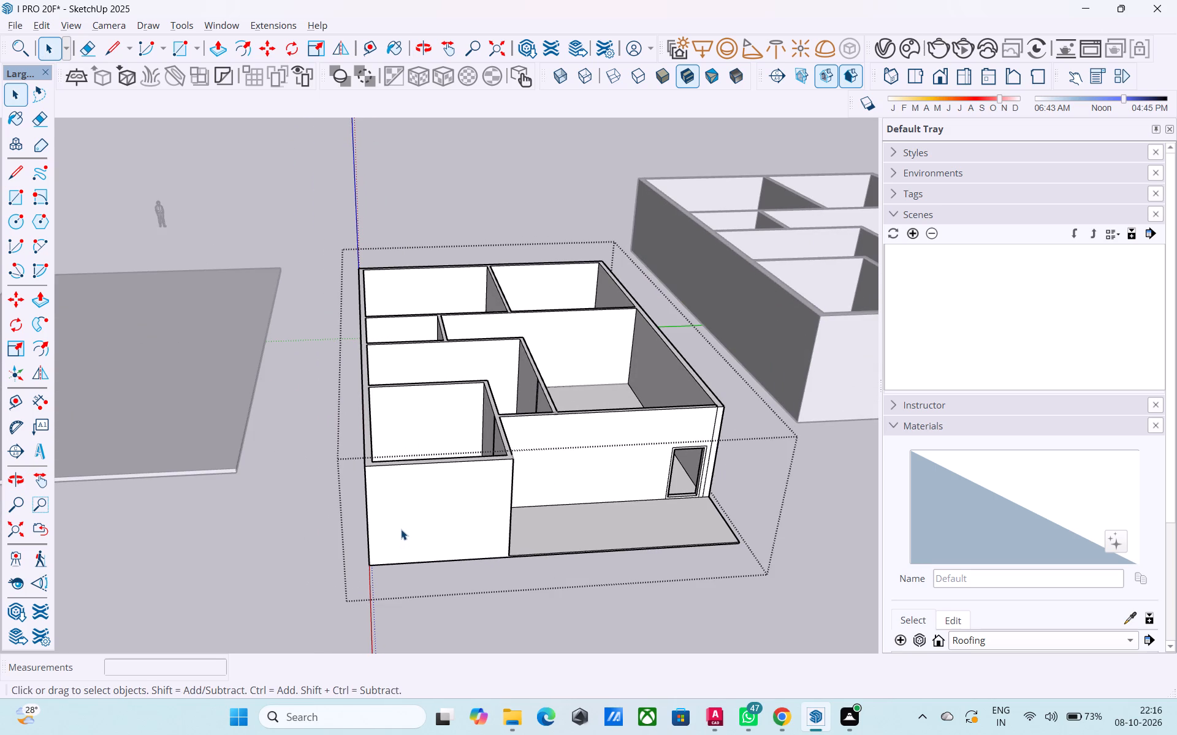
{"action": "scroll", "coordinate": [337, 479], "scroll_direction": "down", "scroll_amount": 6}
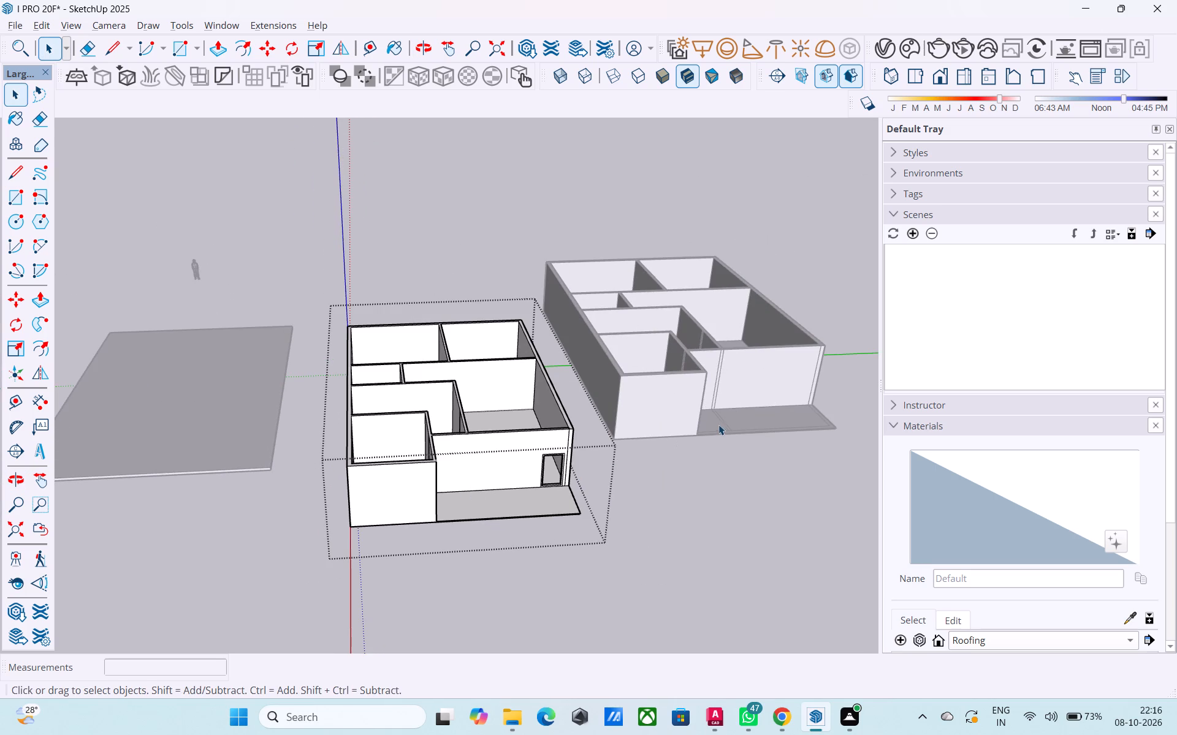
Close the edited building and delete the neighbouring copy that has no door opening.
{"action": "left_click", "coordinate": [695, 482]}
{"action": "middle_click_drag", "start_coordinate": [695, 483], "coordinate": [390, 559], "text": "shift"}
{"action": "scroll", "coordinate": [456, 478], "scroll_direction": "up", "scroll_amount": 2}
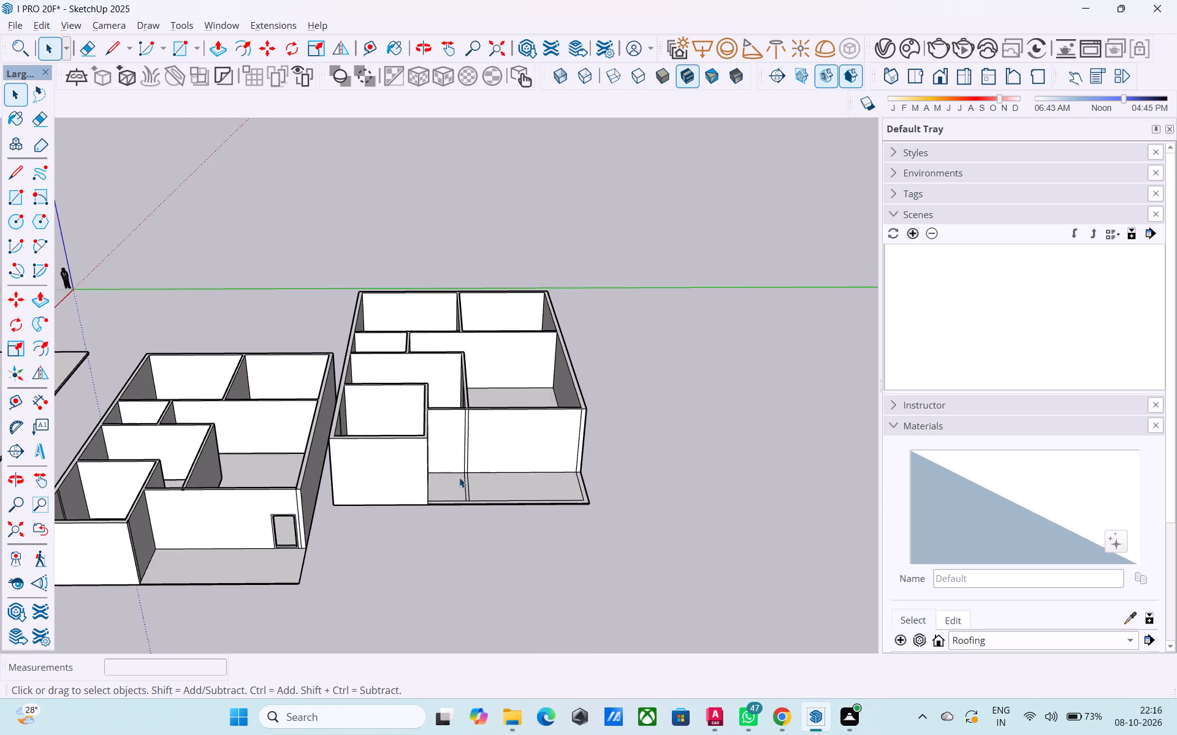
{"action": "scroll", "coordinate": [459, 477], "scroll_direction": "up", "scroll_amount": 7}
{"action": "scroll", "coordinate": [472, 489], "scroll_direction": "down", "scroll_amount": 8}
{"action": "middle_click_drag", "start_coordinate": [471, 483], "coordinate": [533, 465], "text": "shift"}
{"action": "left_click_drag", "start_coordinate": [612, 512], "coordinate": [608, 505]}
{"action": "left_click", "coordinate": [538, 417]}
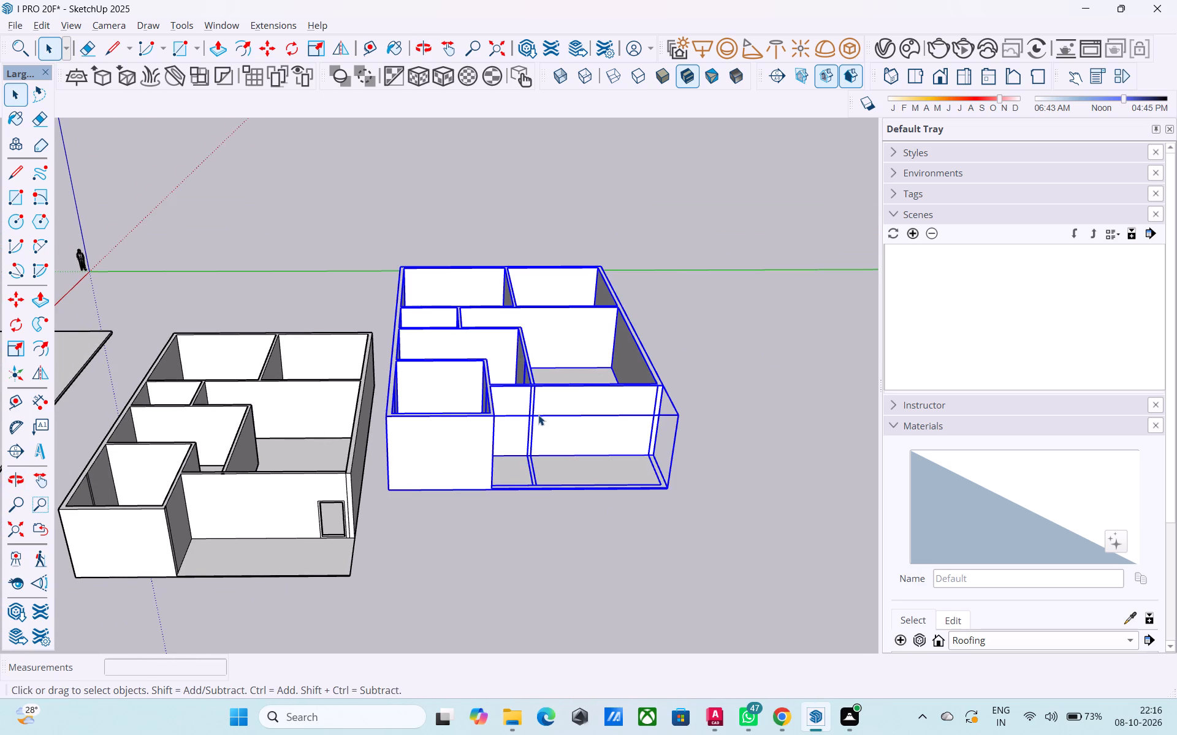
{"action": "key", "text": "Delete"}
Copy the building with the door opening along the green axis, about 47' 8" from the original.
{"action": "middle_click_drag", "start_coordinate": [395, 505], "coordinate": [608, 471], "text": "shift"}
{"action": "left_click", "coordinate": [524, 466]}
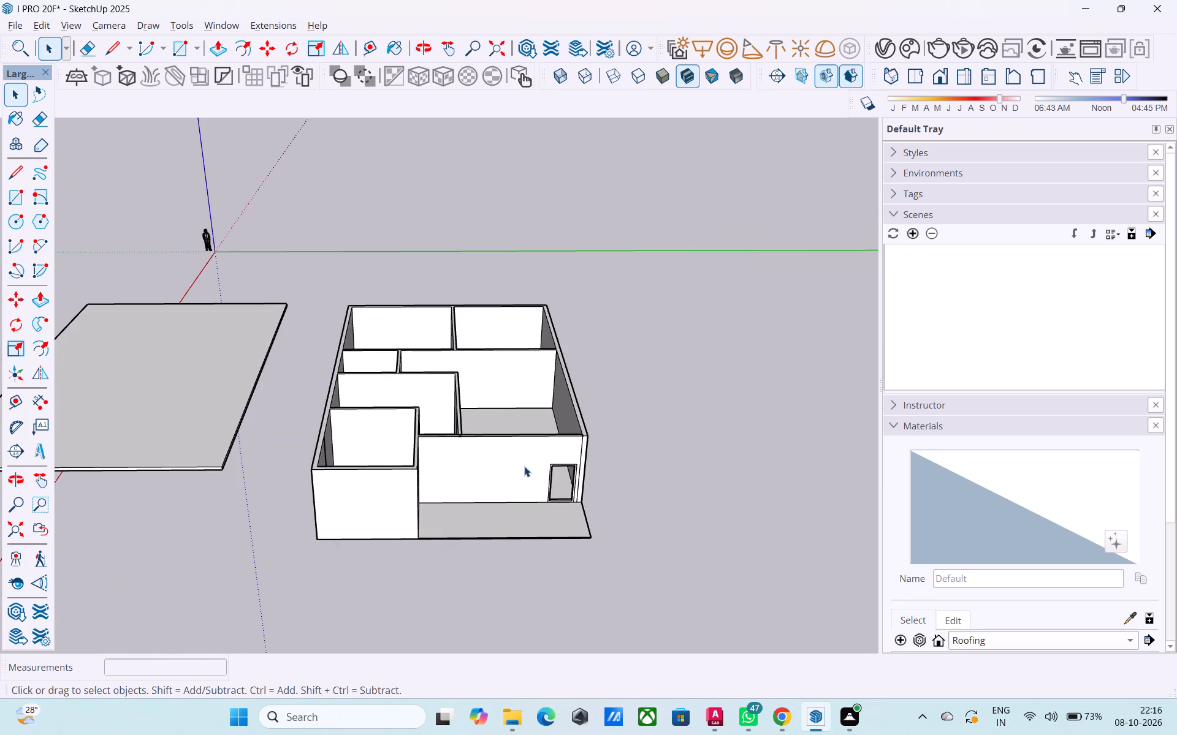
{"action": "key", "text": "m"}
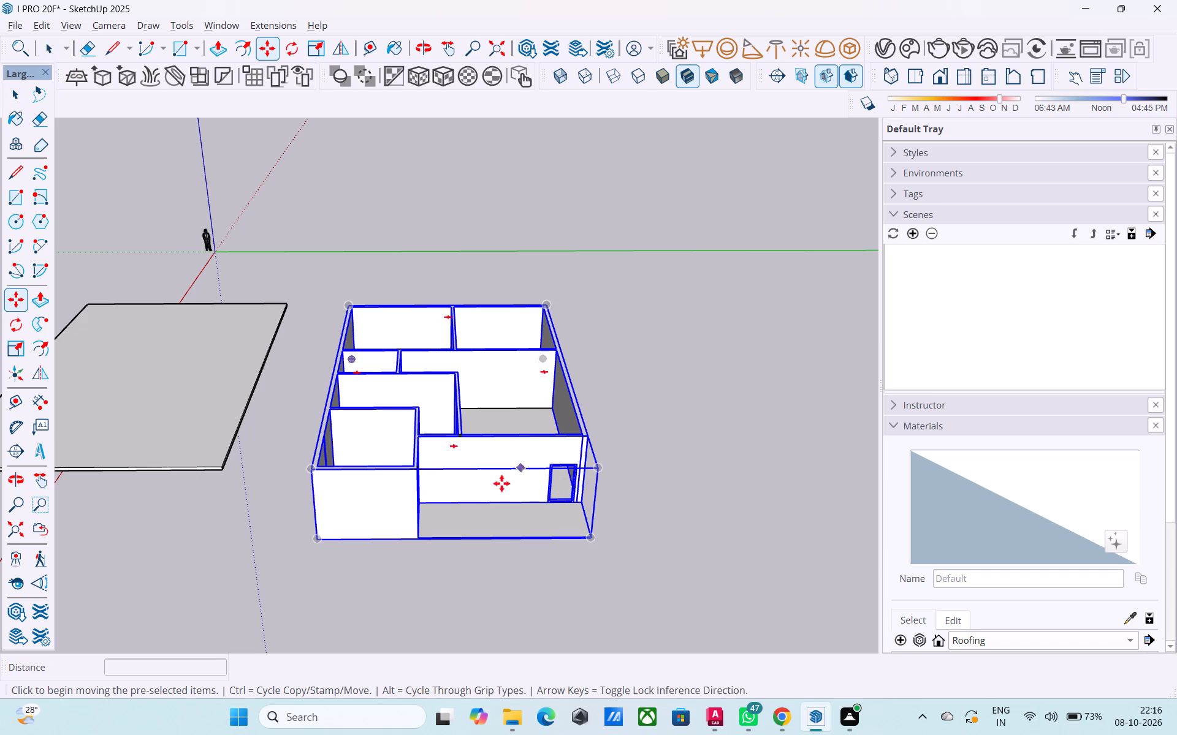
{"action": "left_click", "coordinate": [316, 539]}
{"action": "left_click", "coordinate": [643, 528]}
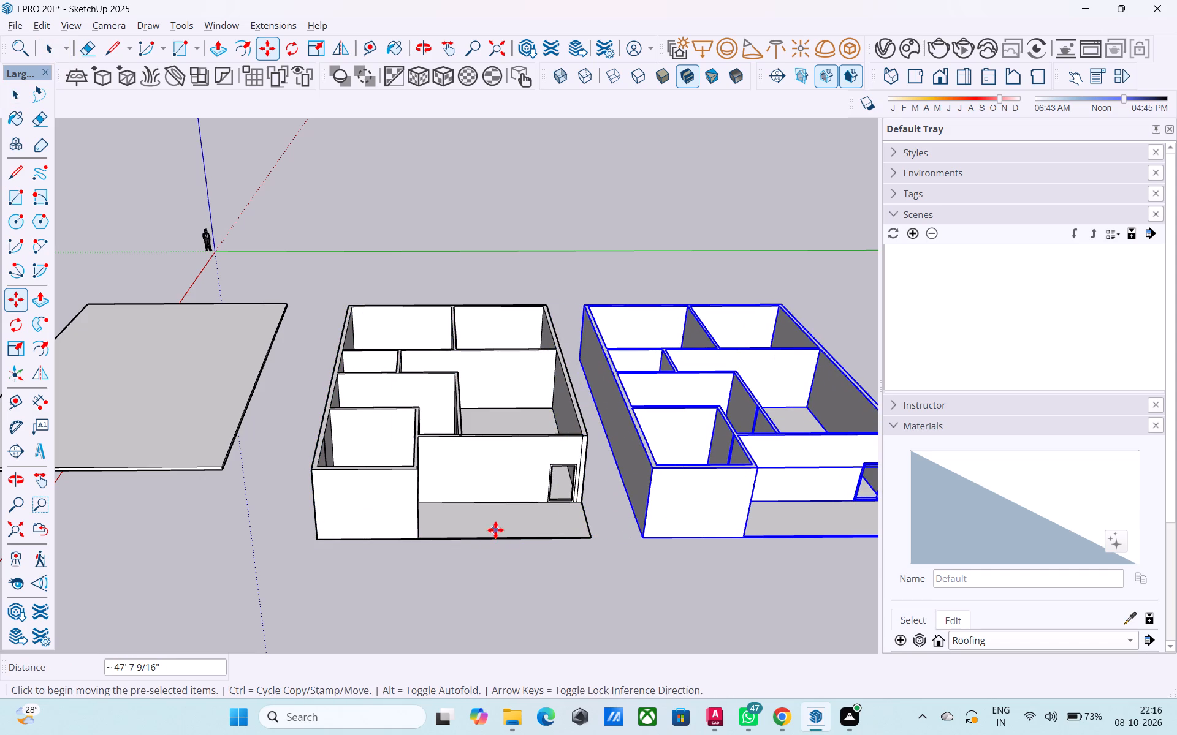
{"action": "key", "text": "space"}
Open the original building for editing and delete the leftover vertical edge between the door frame and the wall's corner.
{"action": "middle_click_drag", "start_coordinate": [562, 519], "coordinate": [505, 531], "text": "shift"}
{"action": "scroll", "coordinate": [538, 549], "scroll_direction": "up", "scroll_amount": 6}
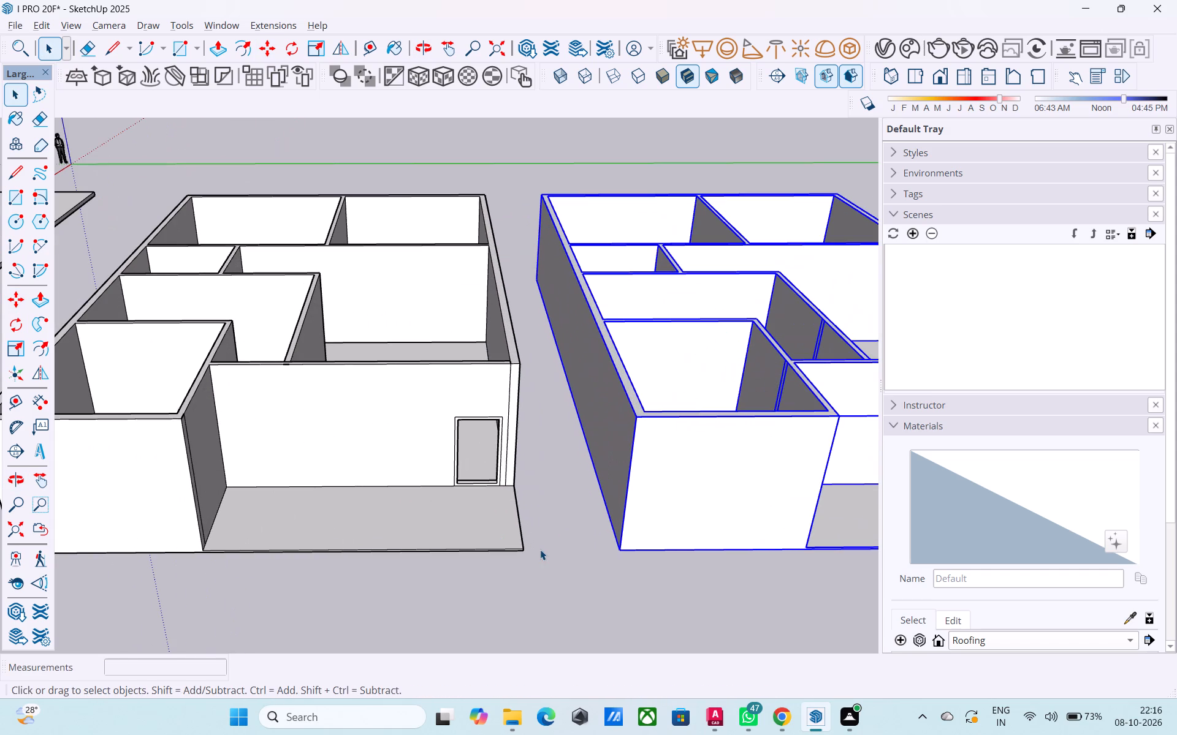
{"action": "double_click", "coordinate": [508, 401]}
{"action": "left_click", "coordinate": [508, 401]}
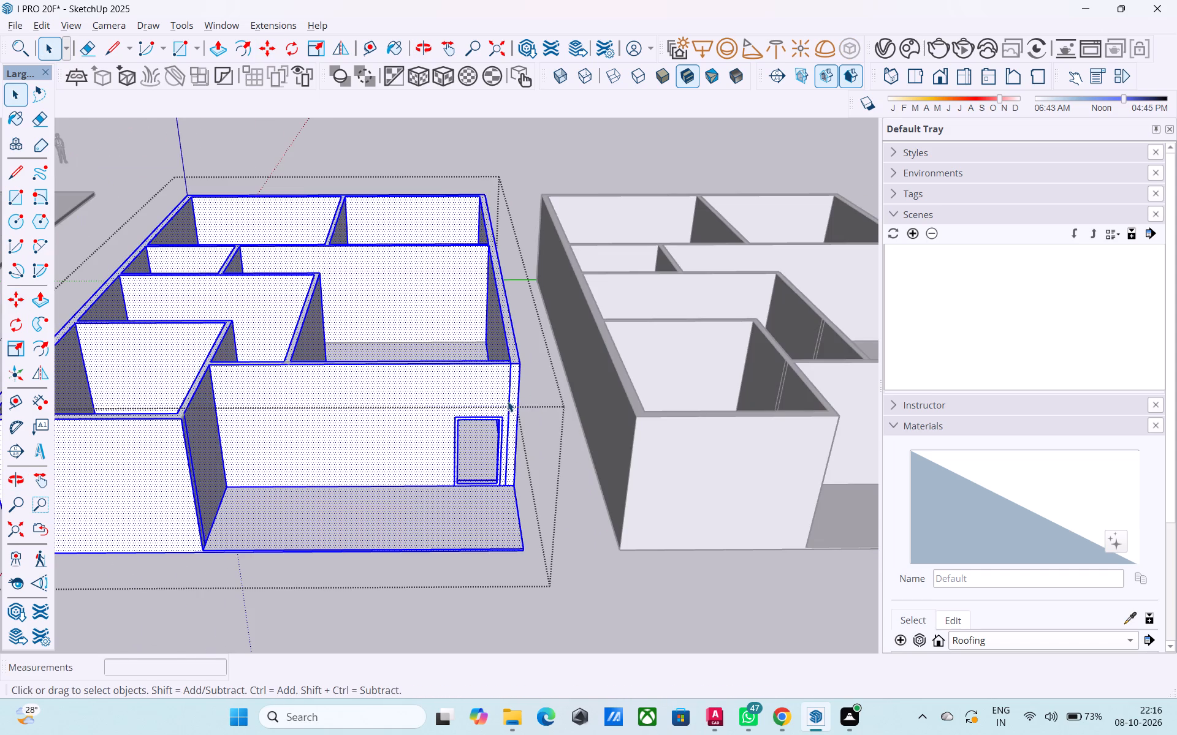
{"action": "left_click", "coordinate": [508, 401]}
{"action": "left_click", "coordinate": [513, 423]}
{"action": "left_click", "coordinate": [508, 419]}
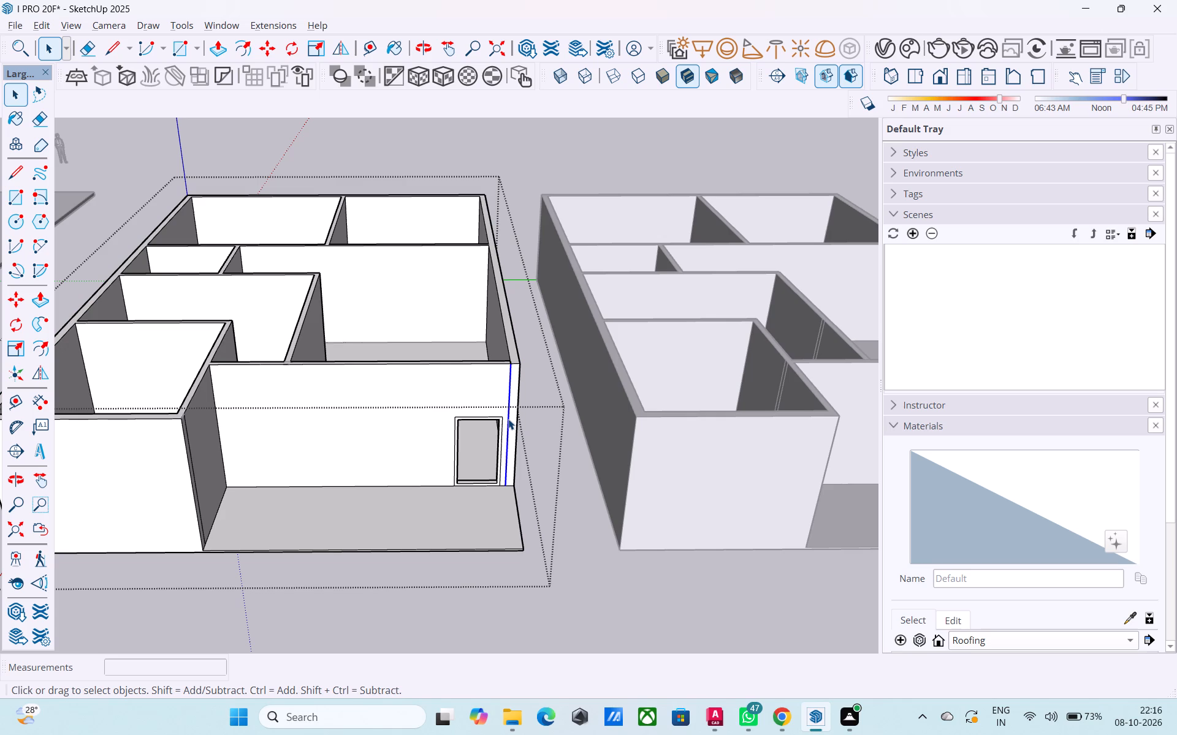
{"action": "key", "text": "Delete"}
Copy the vertical corner edge of the door wall 8' along the wall, past the door opening.
{"action": "scroll", "coordinate": [508, 420], "scroll_direction": "down", "scroll_amount": 6}
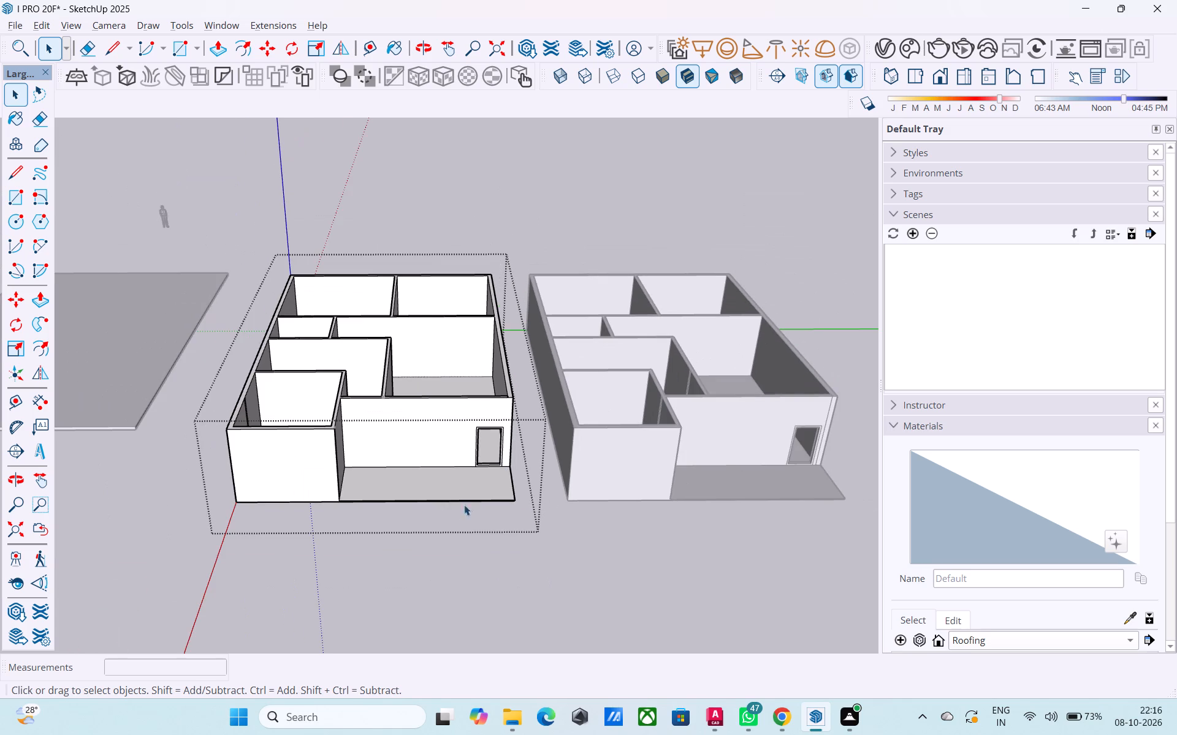
{"action": "middle_click_drag", "start_coordinate": [459, 507], "coordinate": [509, 516]}
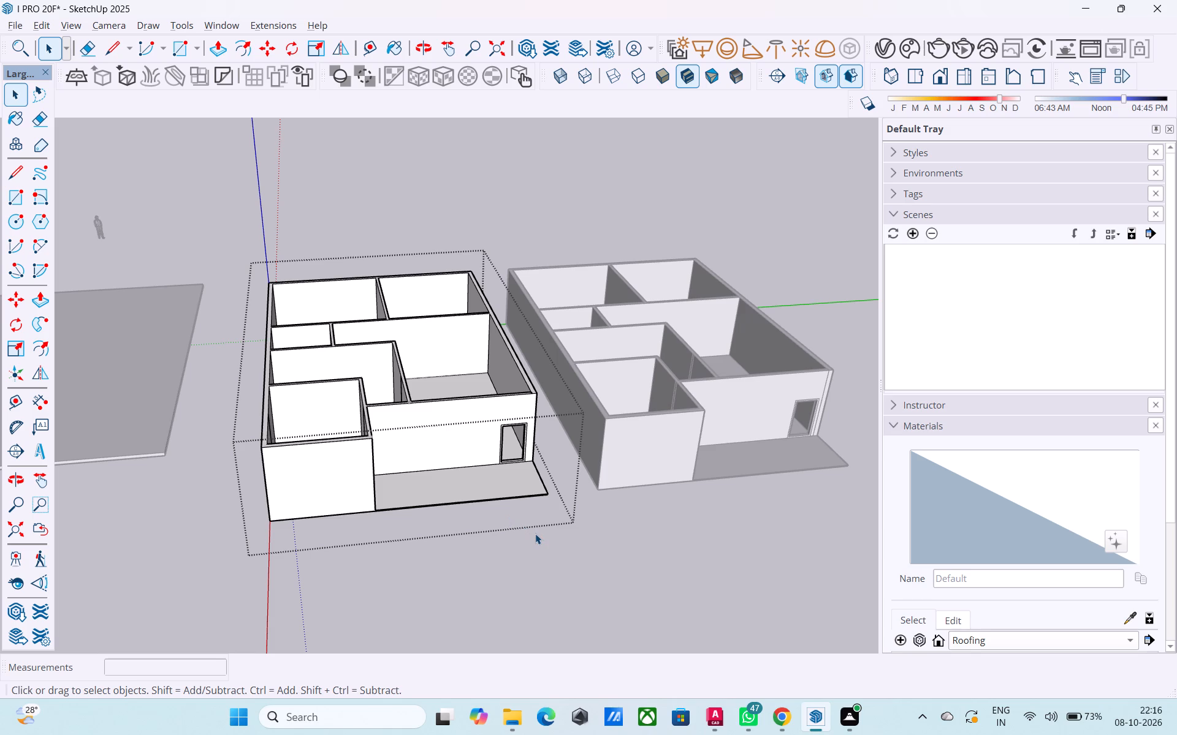
{"action": "middle_click_drag", "start_coordinate": [533, 538], "coordinate": [500, 457]}
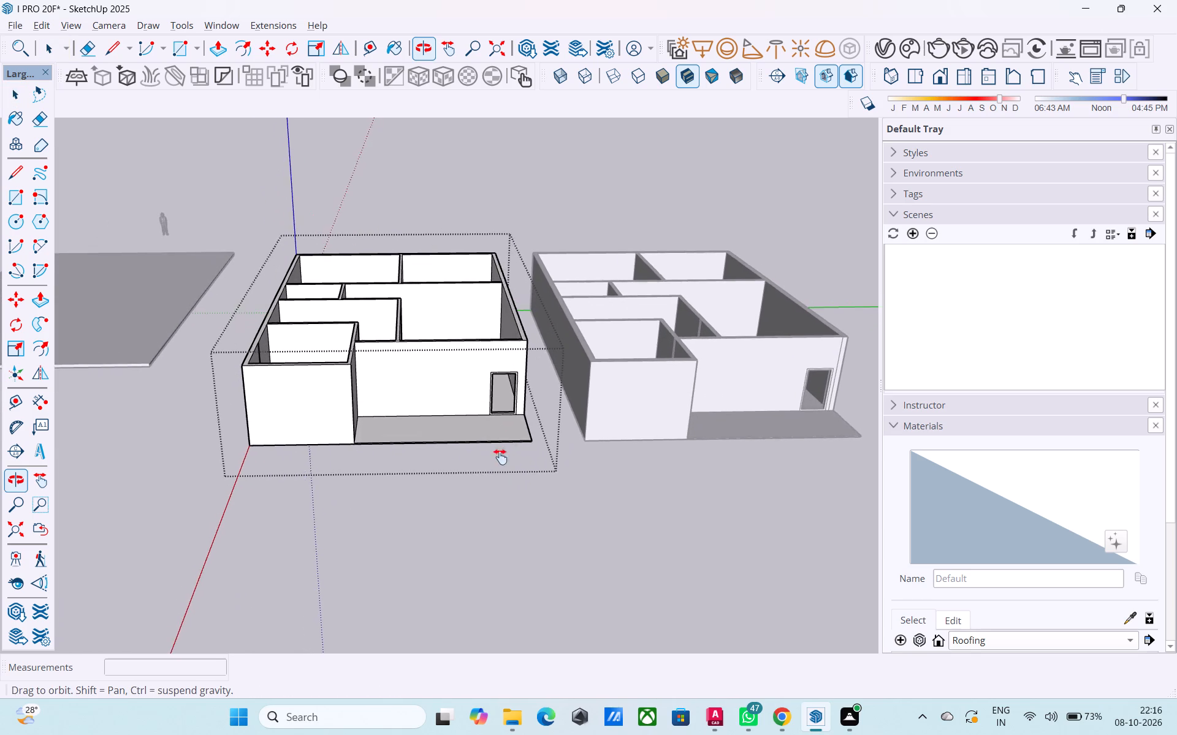
{"action": "middle_click_drag", "start_coordinate": [500, 457], "coordinate": [508, 456]}
{"action": "scroll", "coordinate": [506, 435], "scroll_direction": "up", "scroll_amount": 1}
{"action": "scroll", "coordinate": [530, 390], "scroll_direction": "up", "scroll_amount": 4}
{"action": "middle_click_drag", "start_coordinate": [531, 388], "coordinate": [531, 387]}
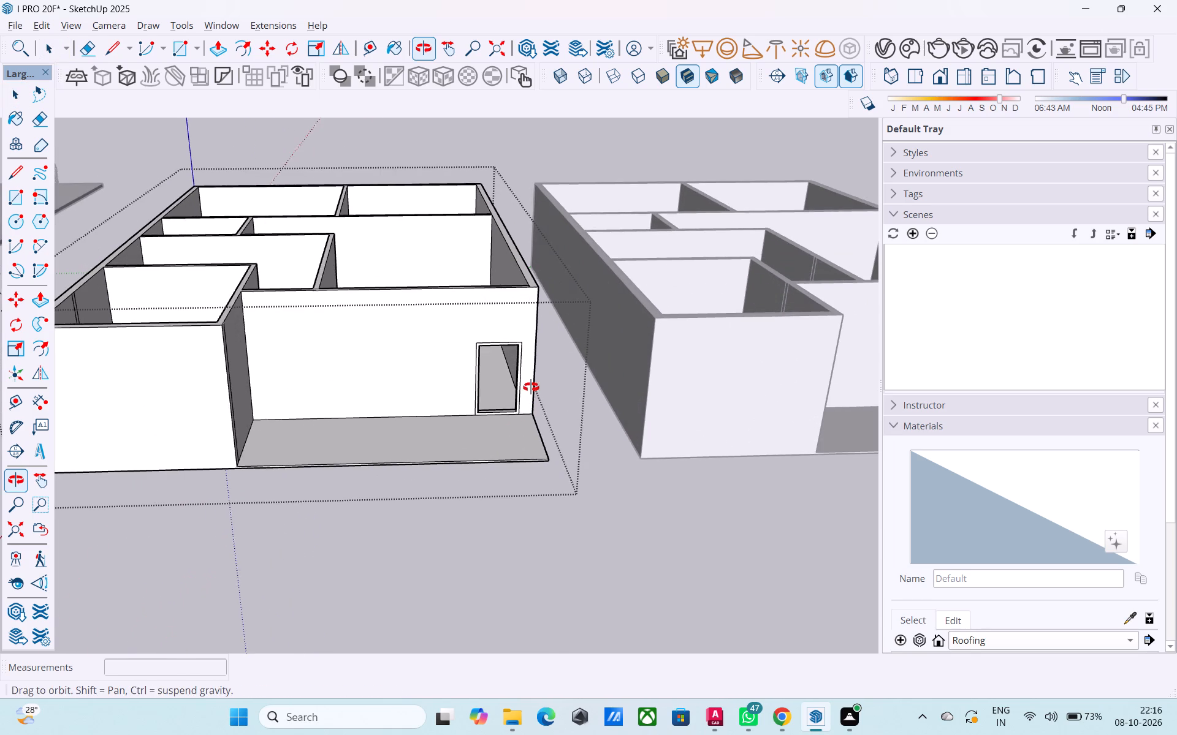
{"action": "middle_click_drag", "start_coordinate": [531, 387], "coordinate": [508, 376]}
{"action": "scroll", "coordinate": [512, 377], "scroll_direction": "up", "scroll_amount": 2}
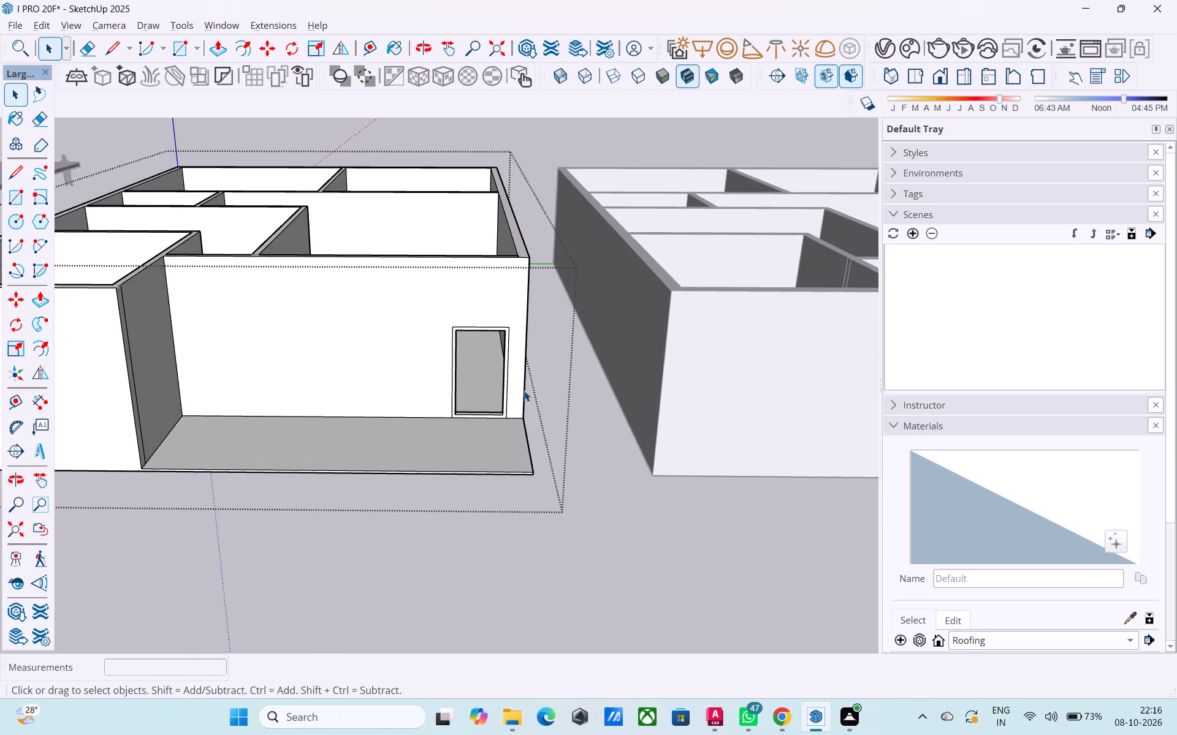
{"action": "left_click", "coordinate": [523, 390]}
{"action": "key", "text": "m"}
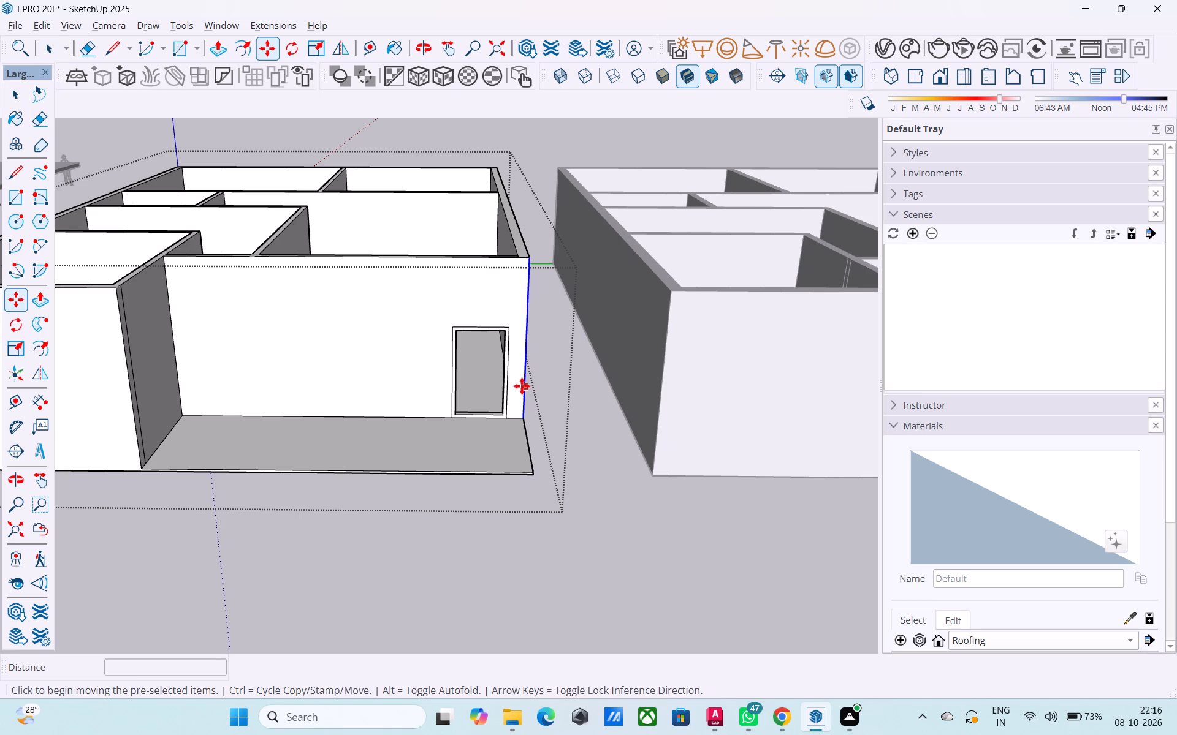
{"action": "left_click", "coordinate": [522, 421]}
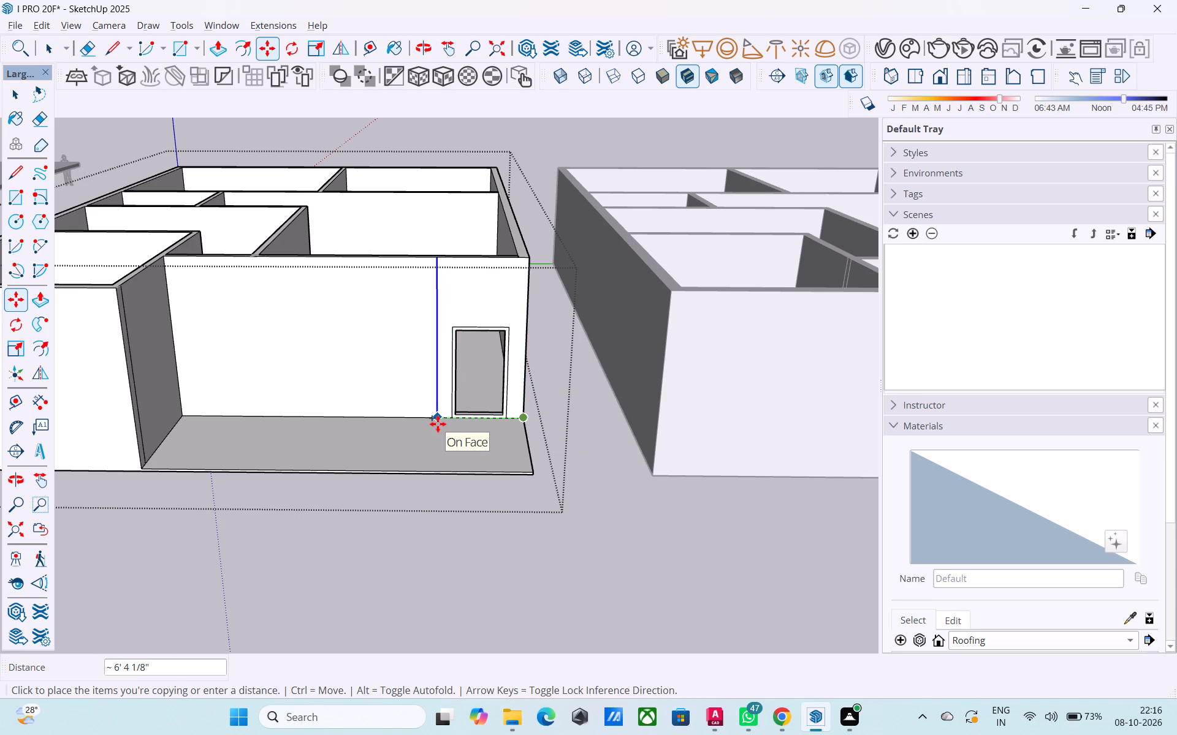
{"action": "type", "text": "8'"}
{"action": "key", "text": "Return"}
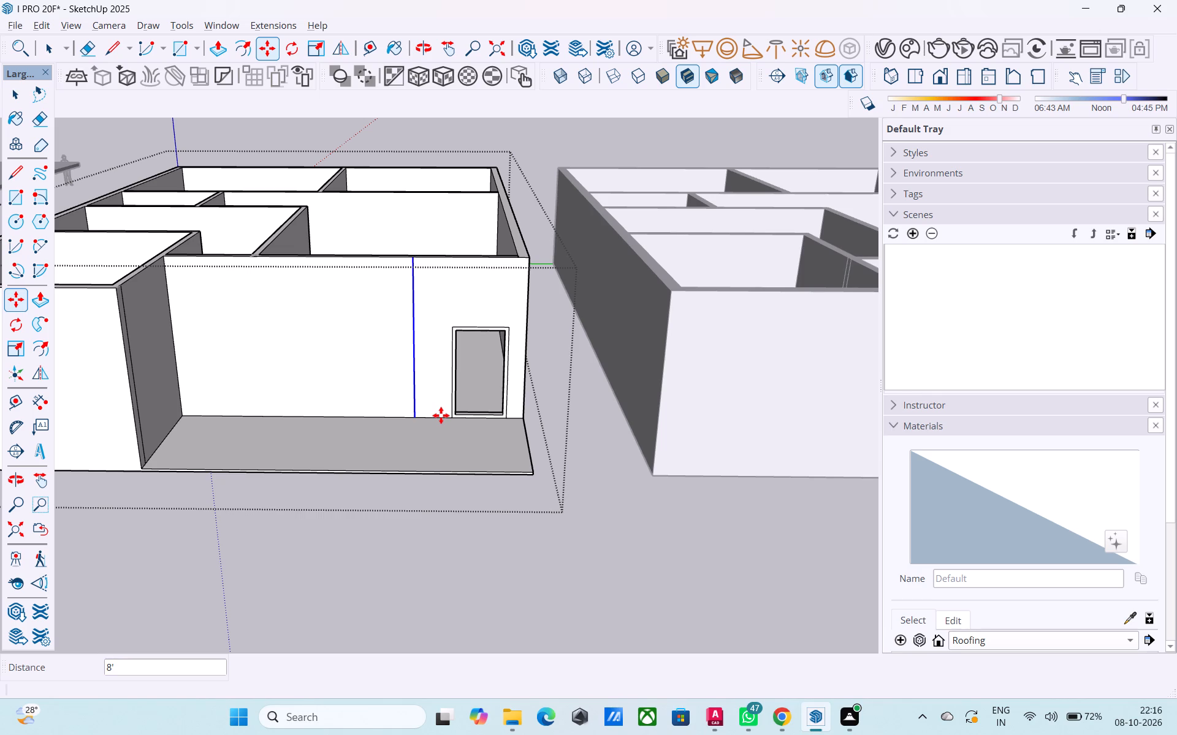
{"action": "scroll", "coordinate": [440, 413], "scroll_direction": "down", "scroll_amount": 8}
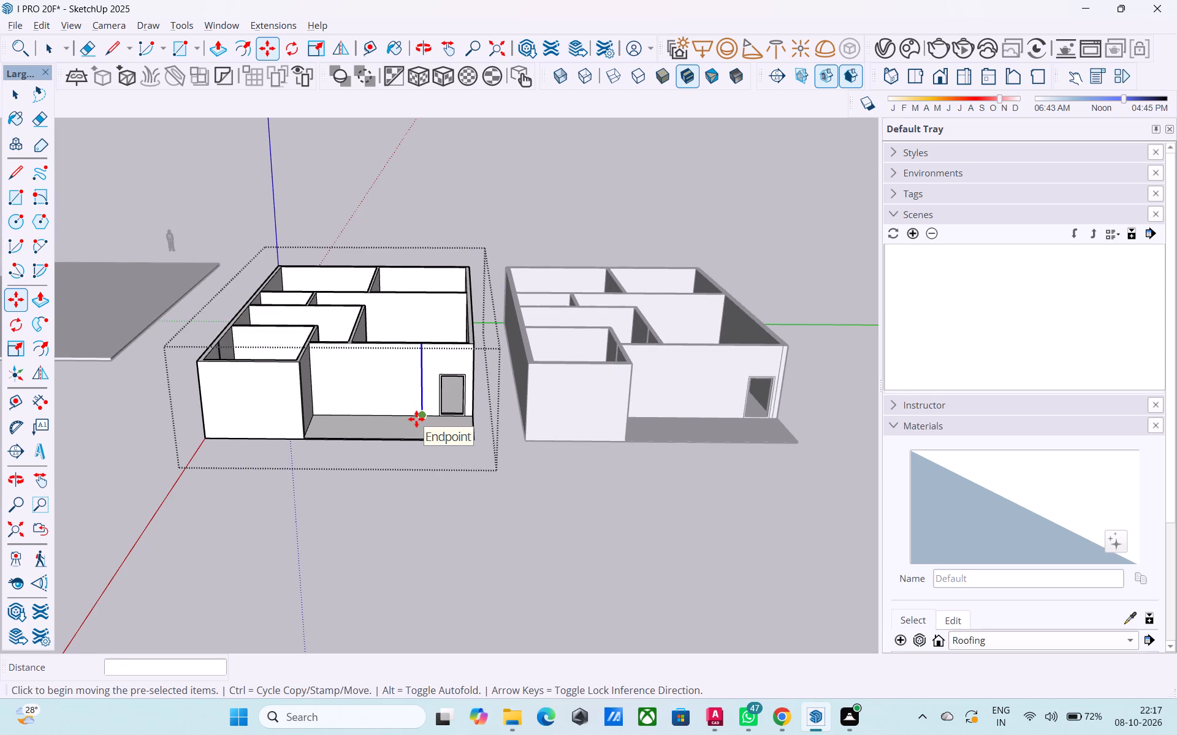
{"action": "key", "text": "space"}
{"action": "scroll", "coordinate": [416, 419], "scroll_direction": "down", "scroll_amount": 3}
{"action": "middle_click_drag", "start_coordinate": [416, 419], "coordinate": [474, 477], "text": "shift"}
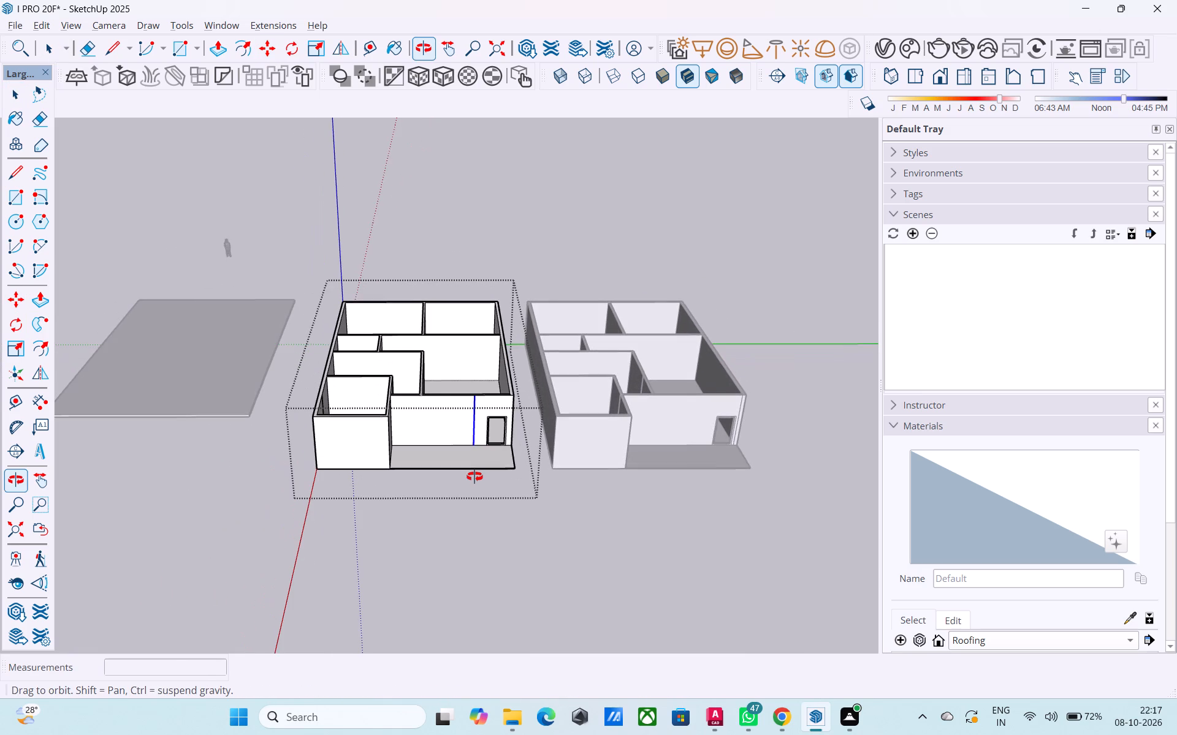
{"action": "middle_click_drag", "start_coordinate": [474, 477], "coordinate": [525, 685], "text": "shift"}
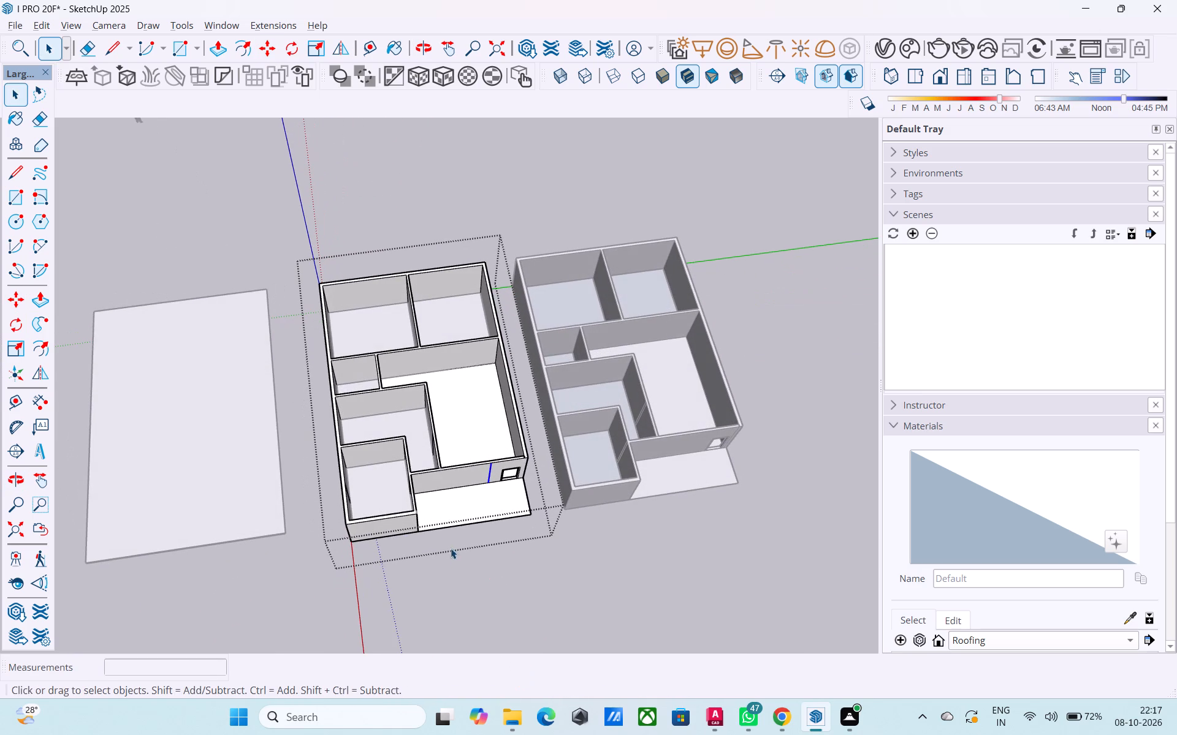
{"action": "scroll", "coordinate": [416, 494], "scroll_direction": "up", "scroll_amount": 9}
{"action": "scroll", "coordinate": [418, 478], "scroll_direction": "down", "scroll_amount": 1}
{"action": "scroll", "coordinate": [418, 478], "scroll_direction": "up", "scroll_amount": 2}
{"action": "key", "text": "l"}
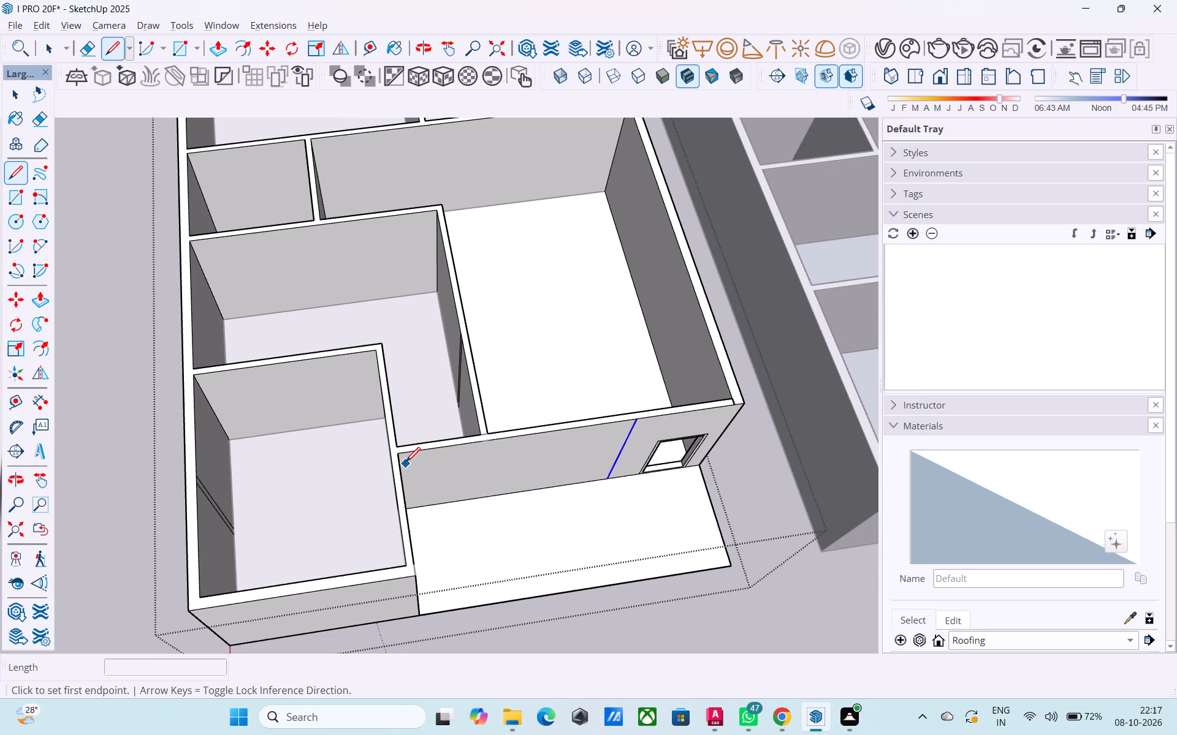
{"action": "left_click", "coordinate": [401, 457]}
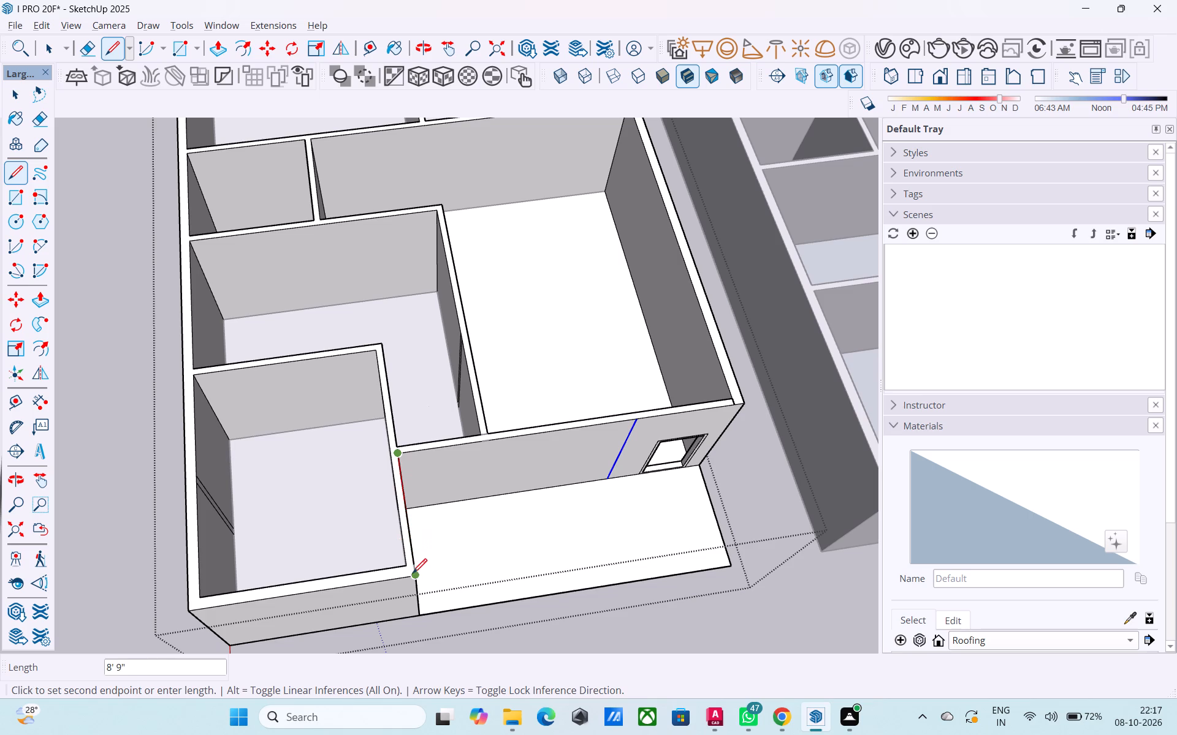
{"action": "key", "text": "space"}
Open the copied building for editing and draw a 20' by 20' rectangle over the floor of the rear corner room nearest the original.
{"action": "scroll", "coordinate": [412, 575], "scroll_direction": "down", "scroll_amount": 3}
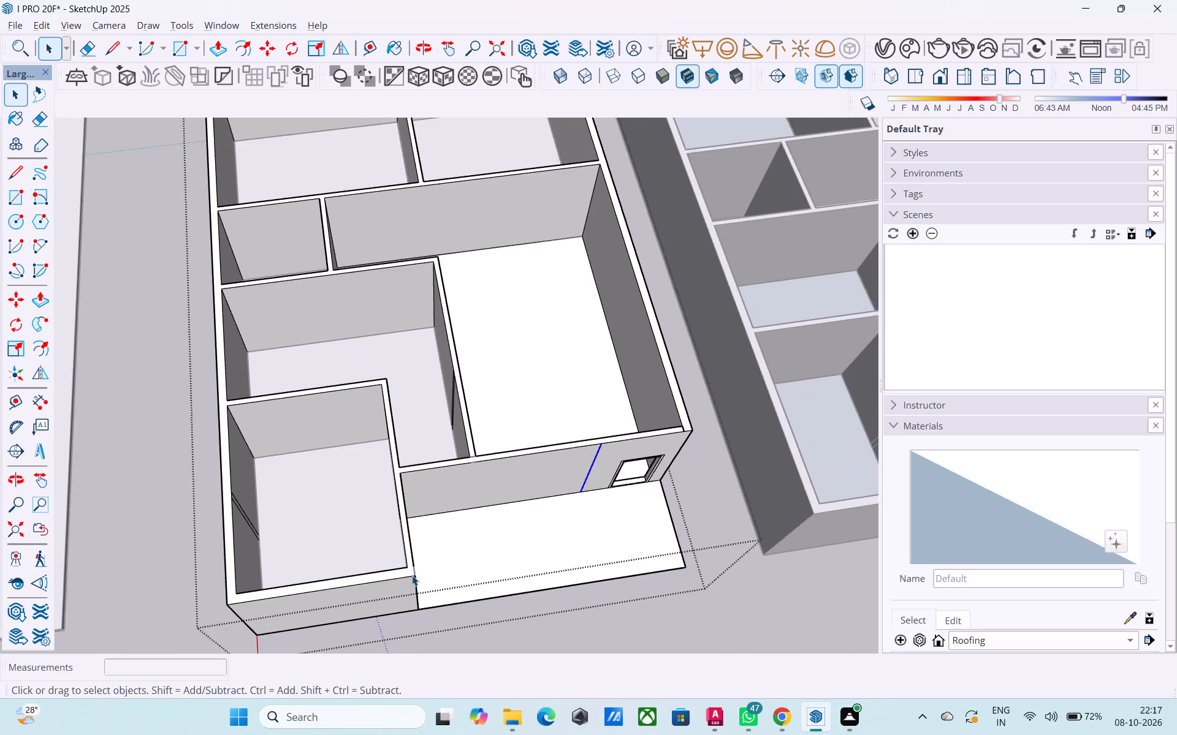
{"action": "middle_click_drag", "start_coordinate": [409, 576], "coordinate": [512, 508]}
{"action": "scroll", "coordinate": [511, 503], "scroll_direction": "down", "scroll_amount": 9}
{"action": "left_click", "coordinate": [389, 549]}
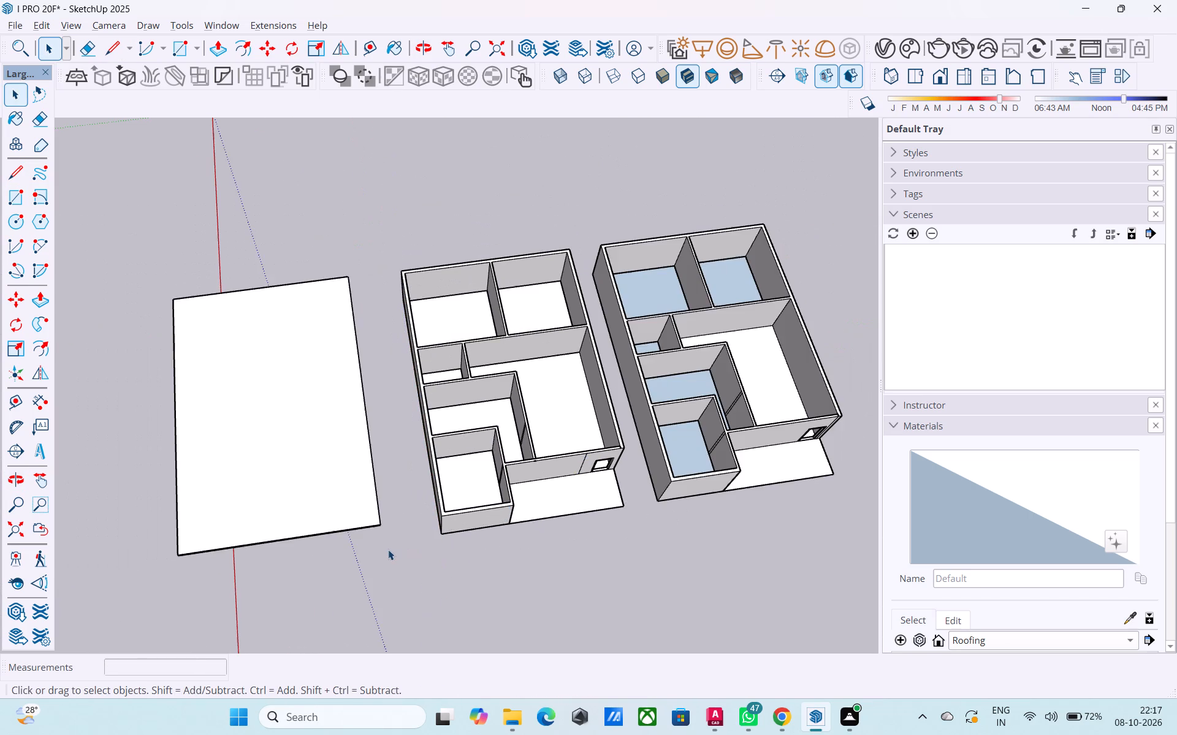
{"action": "middle_click_drag", "start_coordinate": [389, 545], "coordinate": [341, 624]}
{"action": "middle_click_drag", "start_coordinate": [499, 530], "coordinate": [320, 614], "text": "shift"}
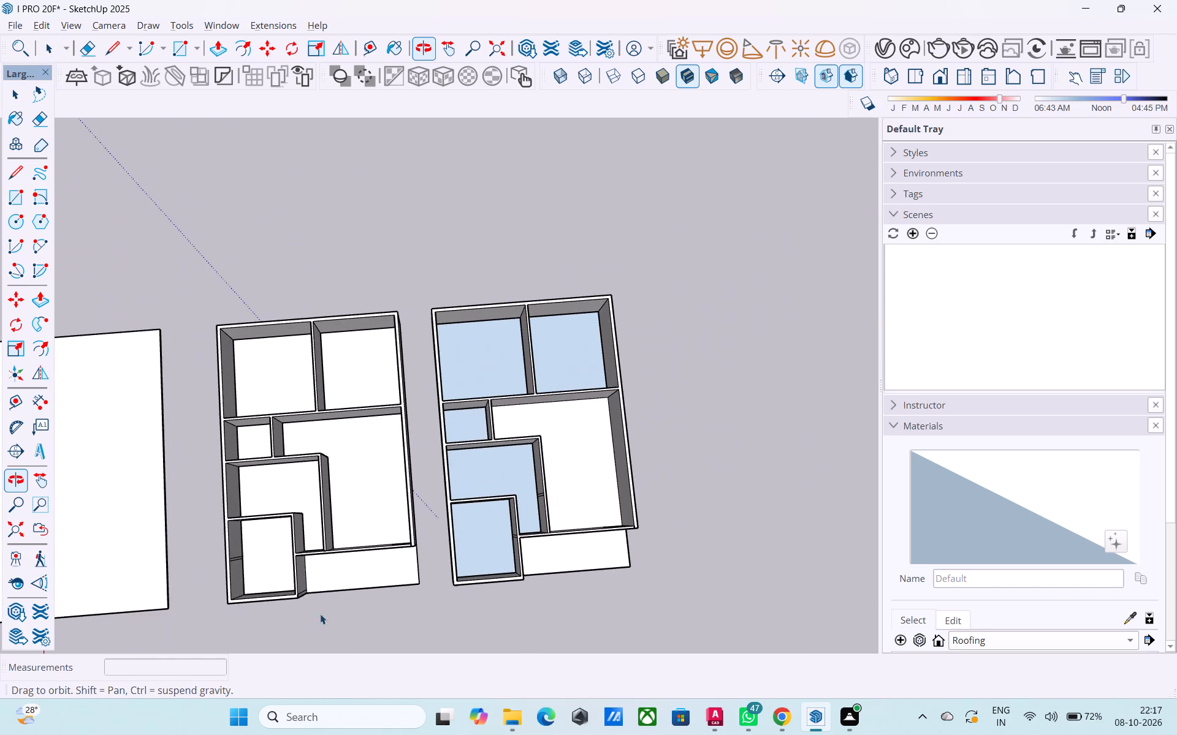
{"action": "middle_click_drag", "start_coordinate": [320, 614], "coordinate": [317, 619], "text": "shift"}
{"action": "double_click", "coordinate": [476, 470]}
{"action": "key", "text": "r"}
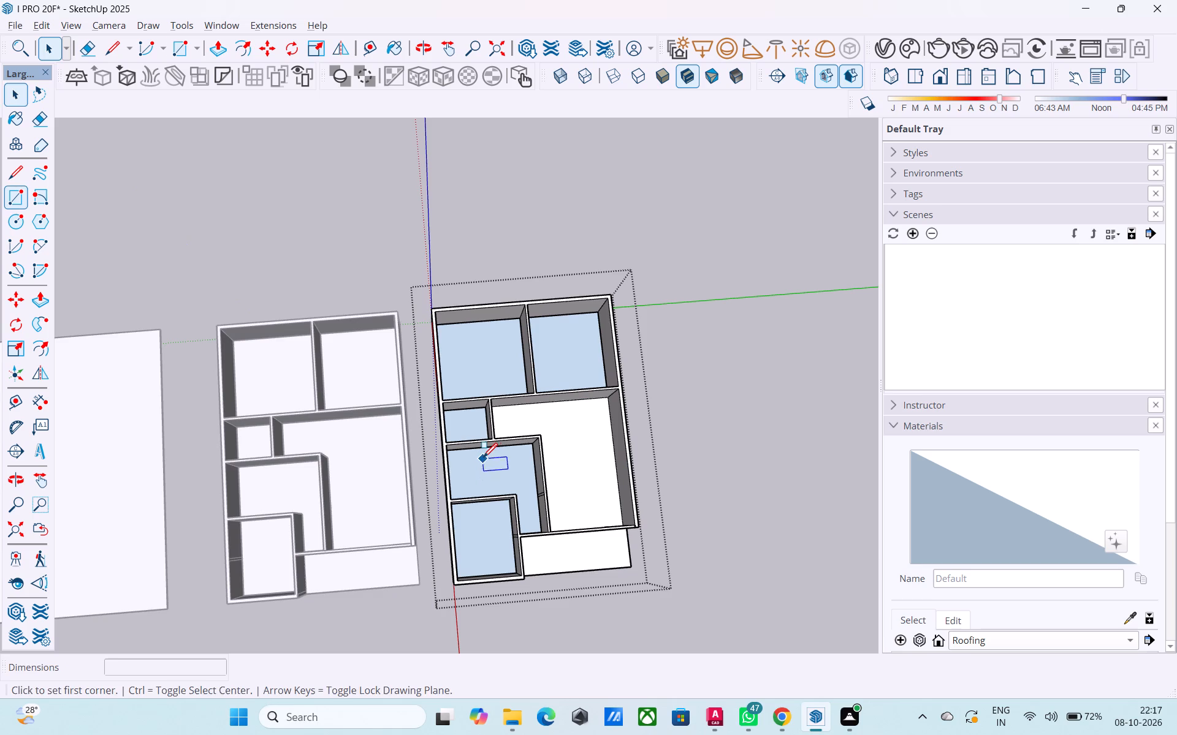
{"action": "middle_click_drag", "start_coordinate": [489, 457], "coordinate": [441, 486], "text": "shift"}
{"action": "scroll", "coordinate": [443, 417], "scroll_direction": "up", "scroll_amount": 10}
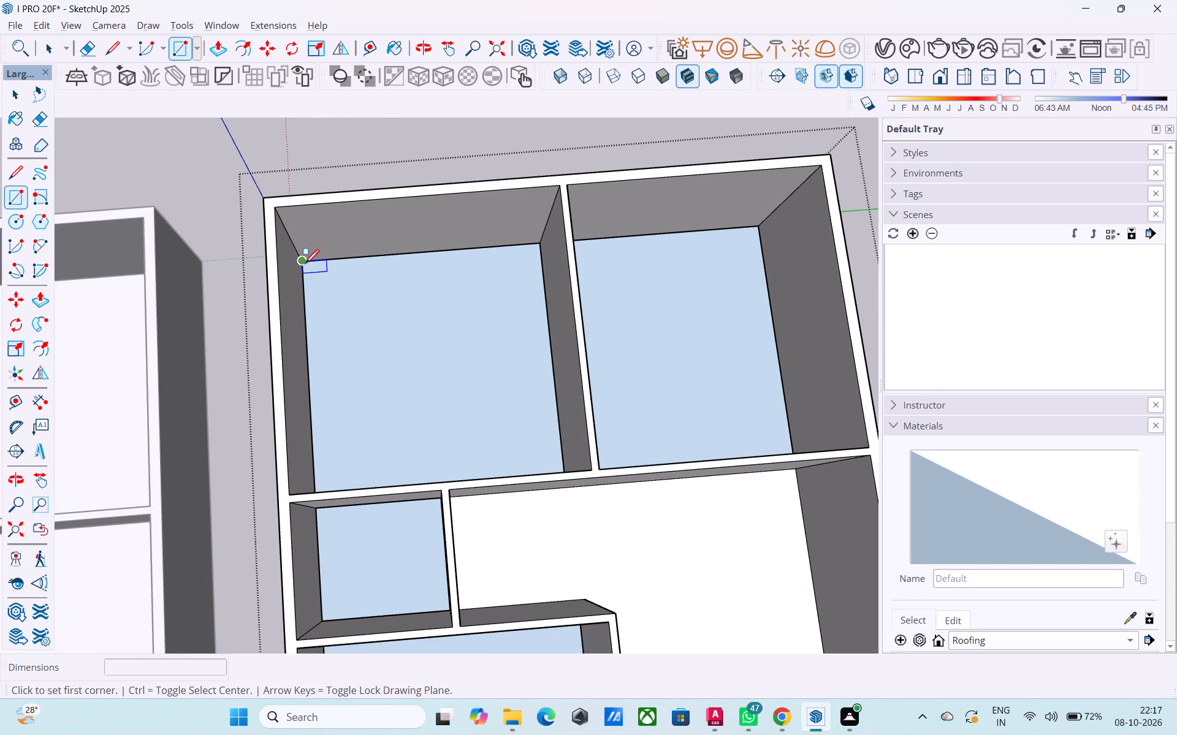
{"action": "left_click", "coordinate": [305, 265]}
{"action": "middle_click_drag", "start_coordinate": [384, 334], "coordinate": [397, 407]}
{"action": "left_click", "coordinate": [564, 467]}
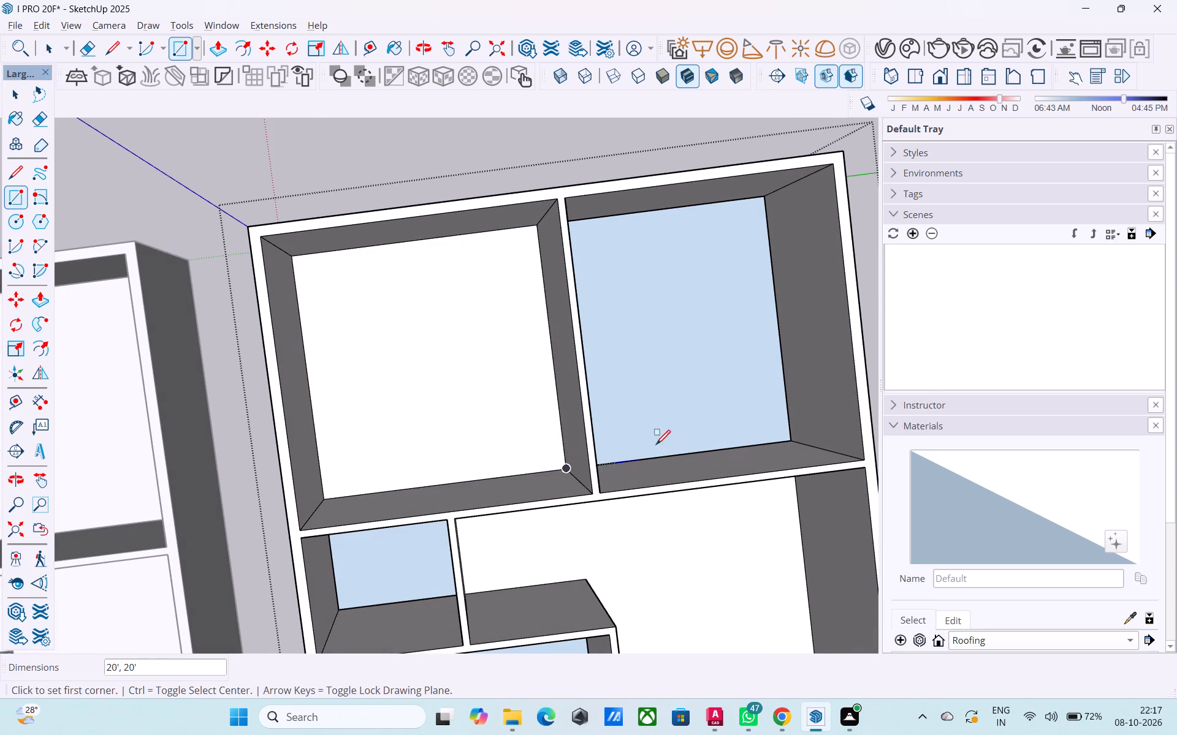
Draw rectangles over the floors of the copied building's other rear corner room and the small room in front of the rear rooms.
{"action": "middle_click_drag", "start_coordinate": [683, 438], "coordinate": [446, 484], "text": "shift"}
{"action": "left_click", "coordinate": [311, 286]}
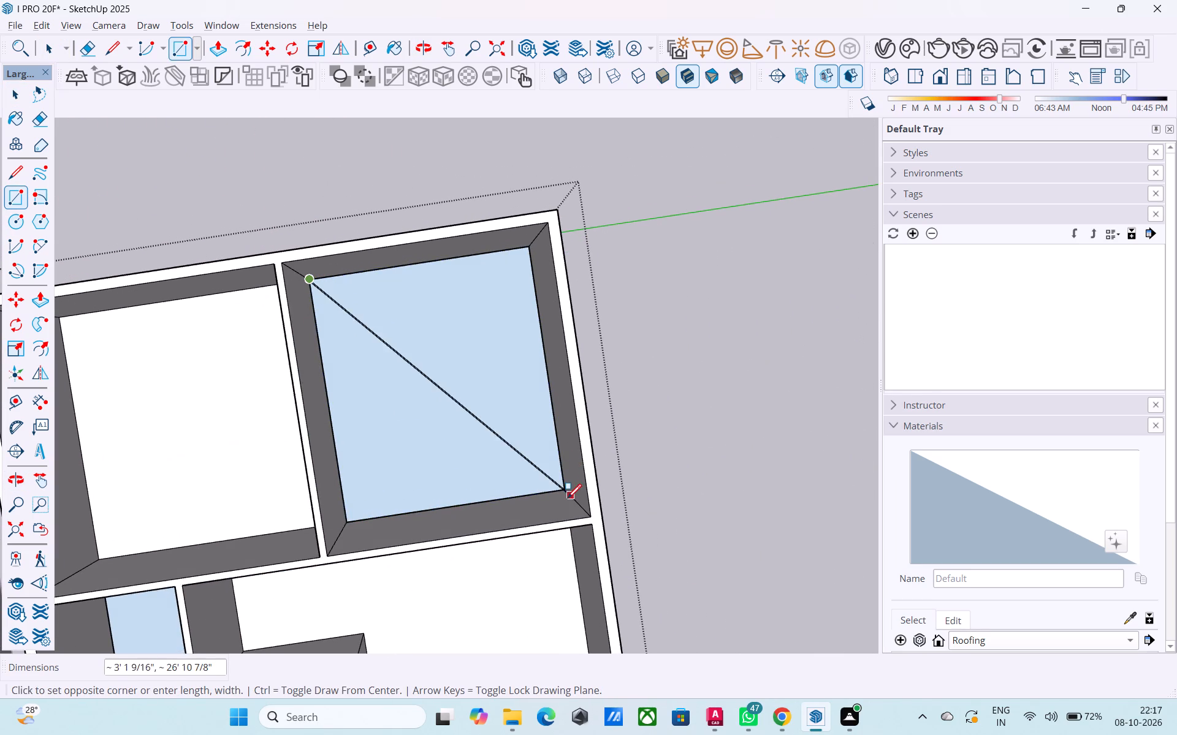
{"action": "left_click", "coordinate": [563, 489]}
{"action": "middle_click_drag", "start_coordinate": [476, 544], "coordinate": [640, 235], "text": "shift"}
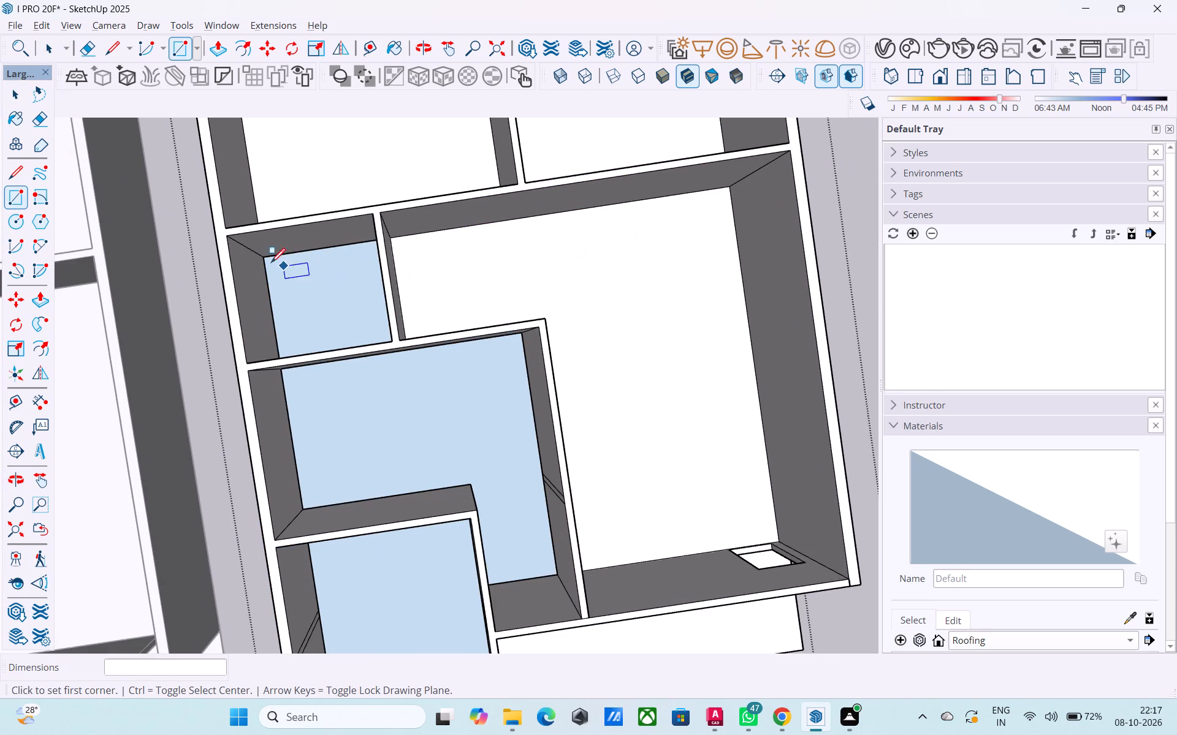
{"action": "left_click", "coordinate": [262, 262]}
{"action": "middle_click_drag", "start_coordinate": [315, 299], "coordinate": [448, 393]}
{"action": "scroll", "coordinate": [451, 395], "scroll_direction": "up", "scroll_amount": 2}
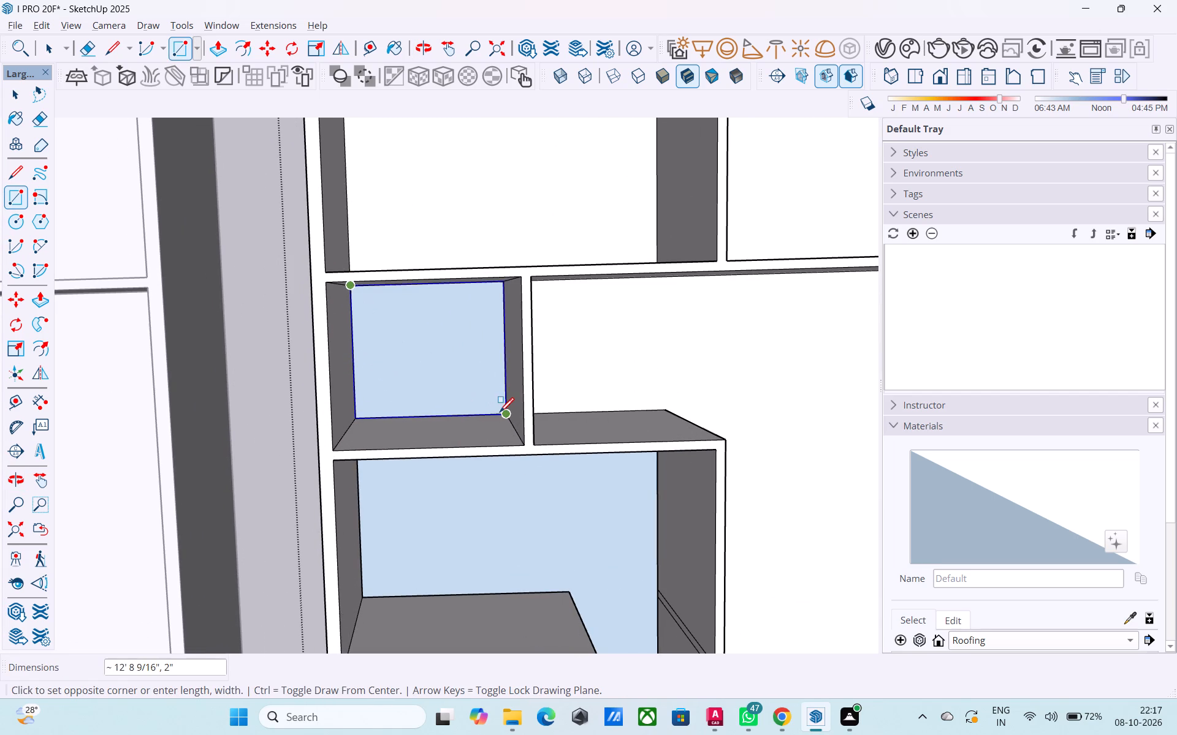
{"action": "left_click", "coordinate": [501, 415]}
Fill the copied building's L-shaped room floor with an 11' 9" by 14' rectangle and cover the front corner room's floor with another.
{"action": "middle_click_drag", "start_coordinate": [534, 509], "coordinate": [569, 320]}
{"action": "left_click", "coordinate": [396, 240]}
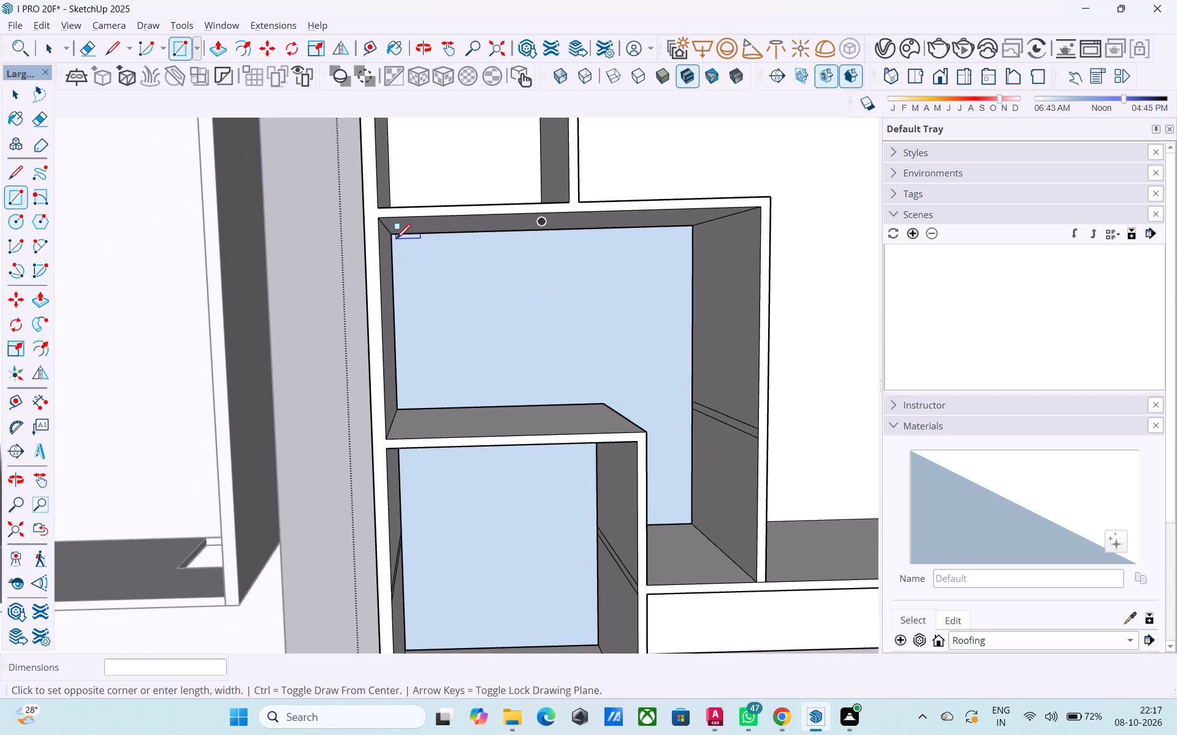
{"action": "key", "text": "r"}
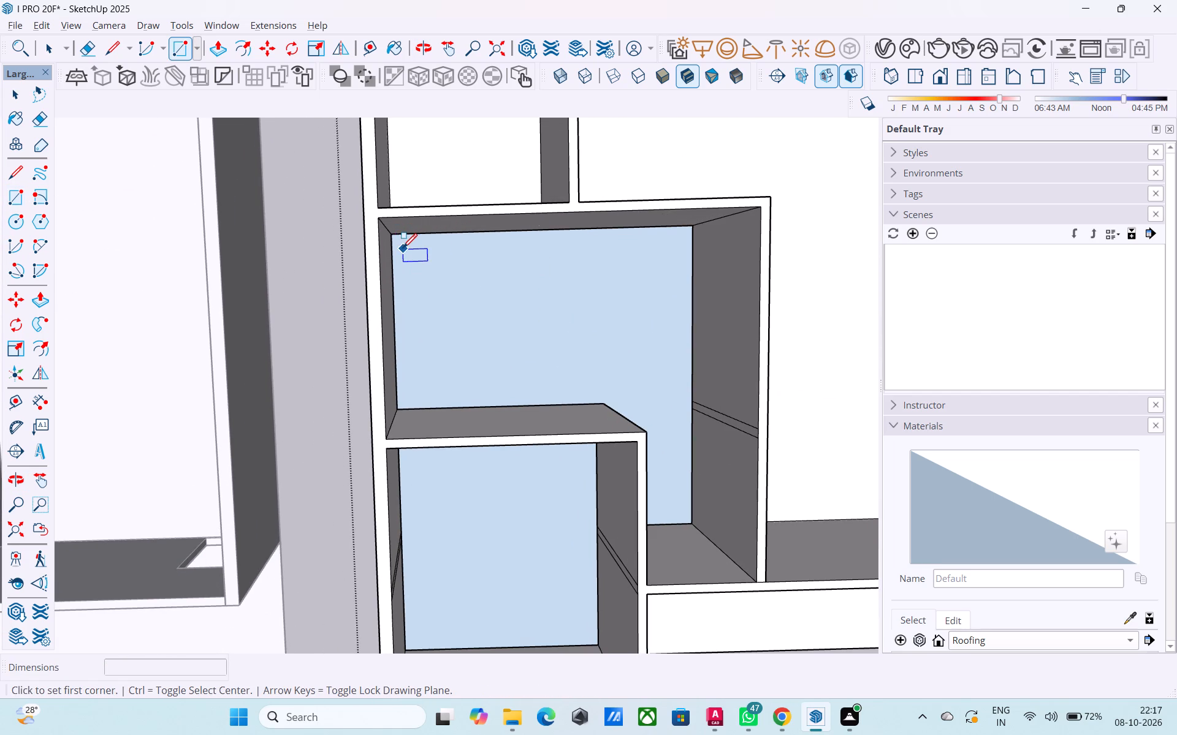
{"action": "left_click", "coordinate": [395, 238]}
{"action": "left_click", "coordinate": [603, 406]}
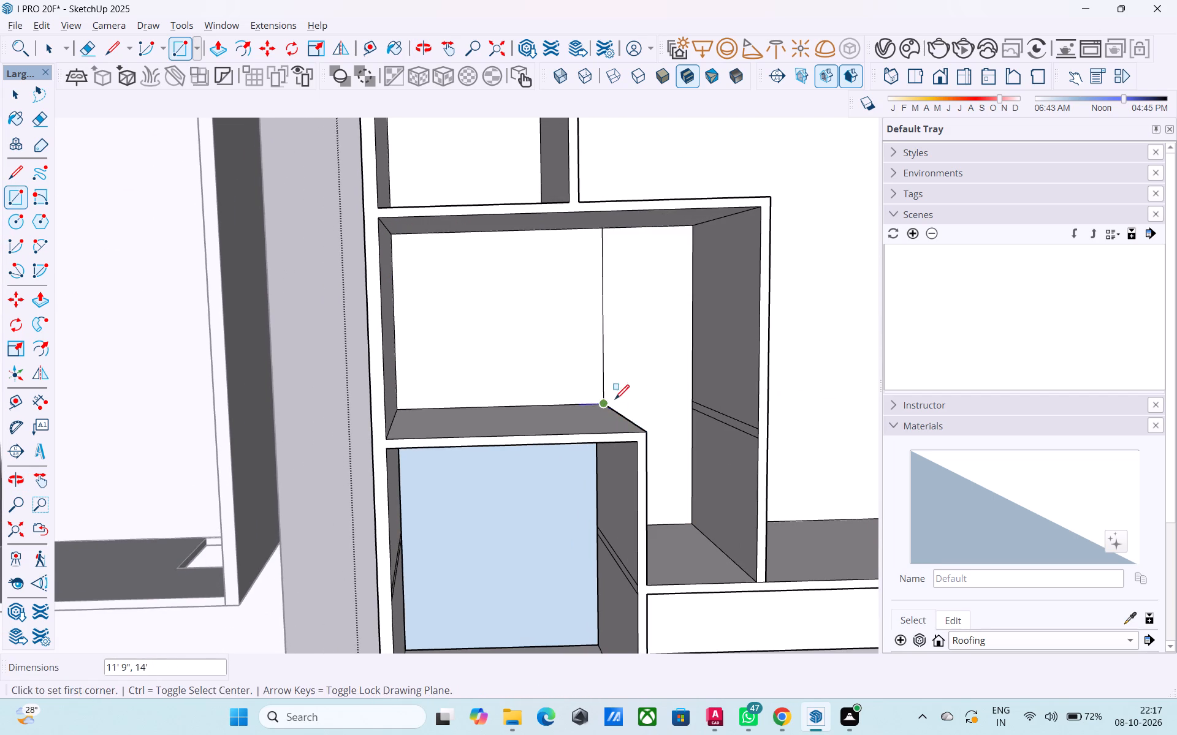
{"action": "middle_click_drag", "start_coordinate": [630, 399], "coordinate": [600, 250]}
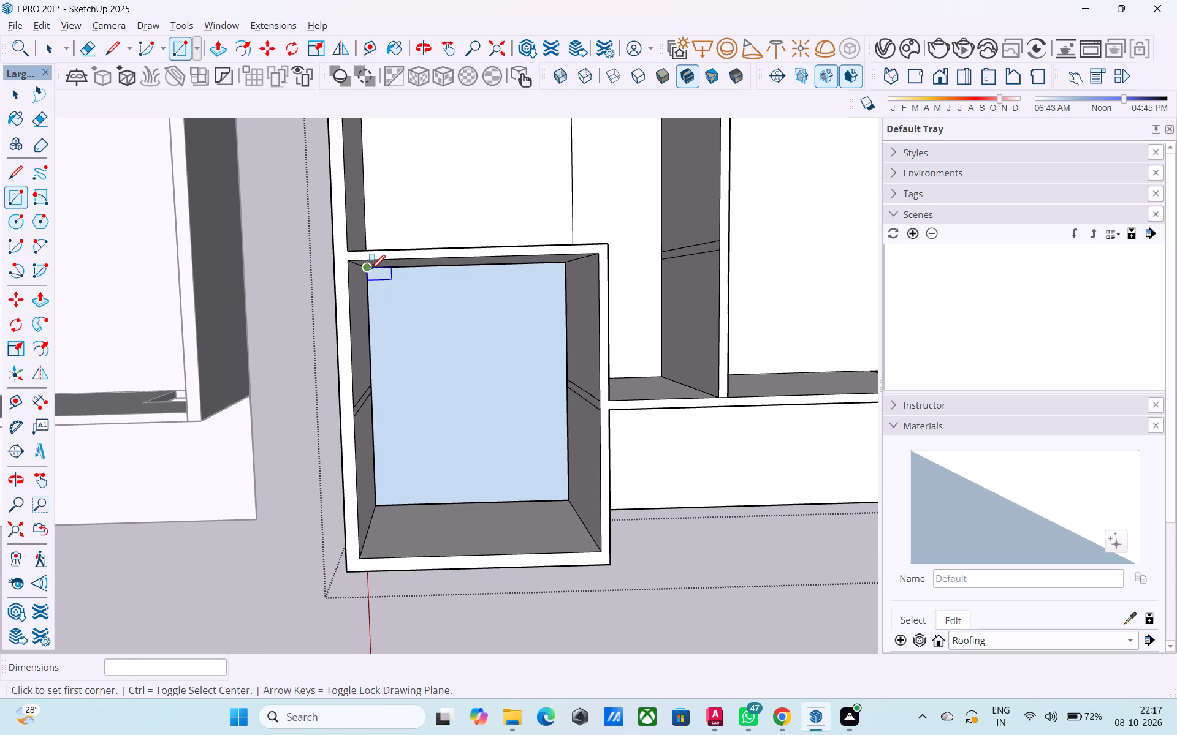
{"action": "left_click", "coordinate": [371, 271]}
{"action": "left_click", "coordinate": [565, 497]}
Erase the stray line pairs on the front and L-shaped rooms' walls and the edge splitting the L-shaped floor, and finish editing the copied building.
{"action": "middle_click_drag", "start_coordinate": [531, 466], "coordinate": [463, 447], "text": "shift"}
{"action": "key", "text": "e"}
{"action": "left_click_drag", "start_coordinate": [278, 377], "coordinate": [283, 380]}
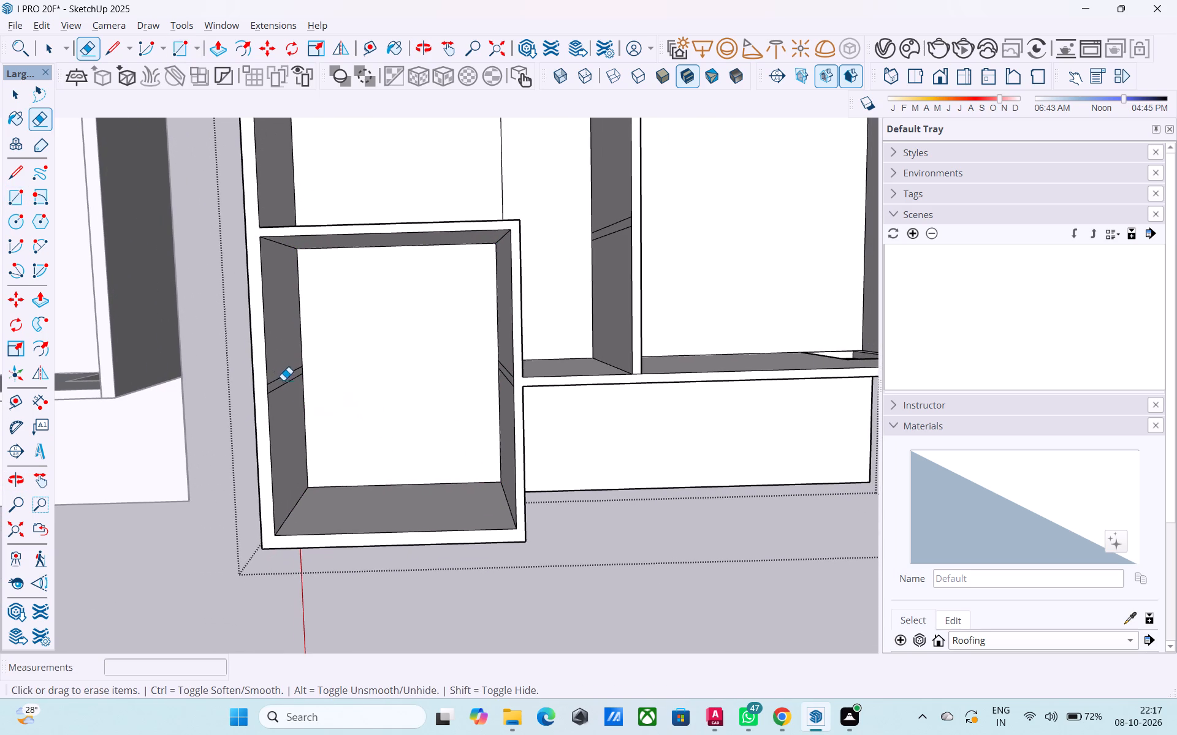
{"action": "left_click_drag", "start_coordinate": [283, 380], "coordinate": [289, 391]}
{"action": "left_click_drag", "start_coordinate": [507, 365], "coordinate": [506, 387]}
{"action": "left_click_drag", "start_coordinate": [614, 221], "coordinate": [618, 240]}
{"action": "left_click", "coordinate": [501, 179]}
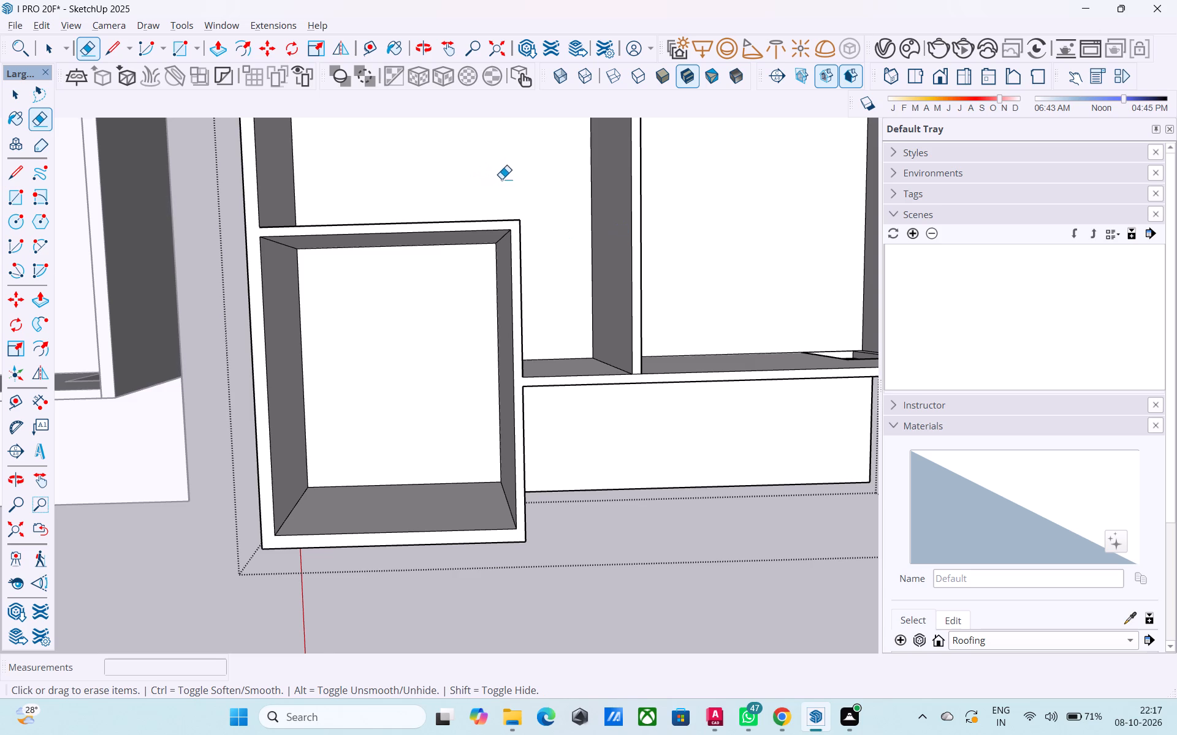
{"action": "scroll", "coordinate": [498, 217], "scroll_direction": "down", "scroll_amount": 7}
{"action": "middle_click_drag", "start_coordinate": [515, 311], "coordinate": [549, 495]}
{"action": "scroll", "coordinate": [515, 311], "scroll_direction": "down", "scroll_amount": 1, "text": "shift"}
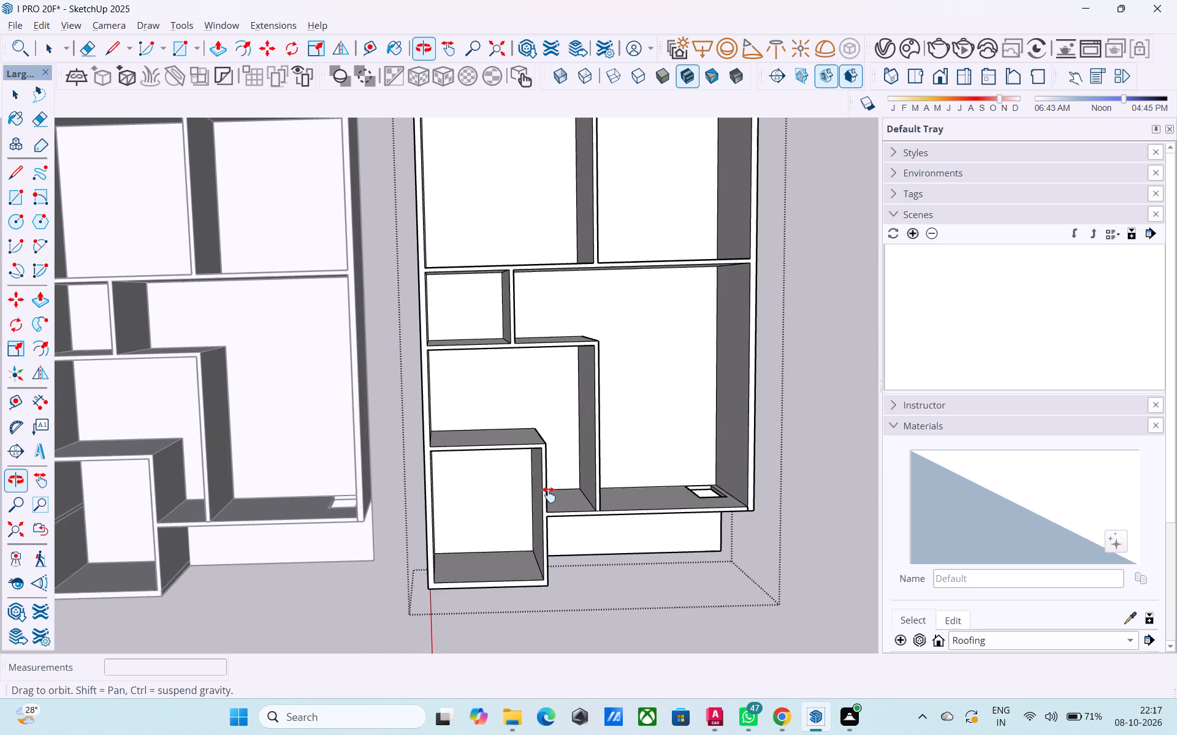
{"action": "middle_click_drag", "start_coordinate": [549, 495], "coordinate": [539, 250]}
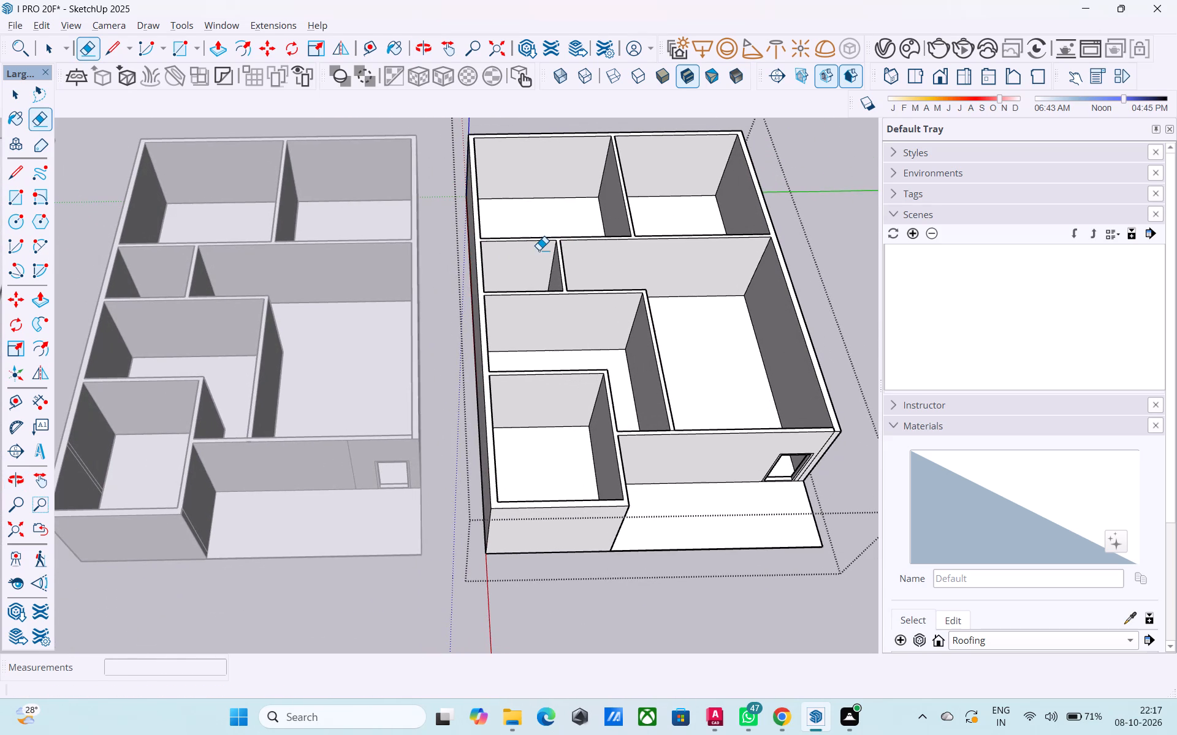
{"action": "key", "text": "space"}
{"action": "scroll", "coordinate": [532, 261], "scroll_direction": "down", "scroll_amount": 8}
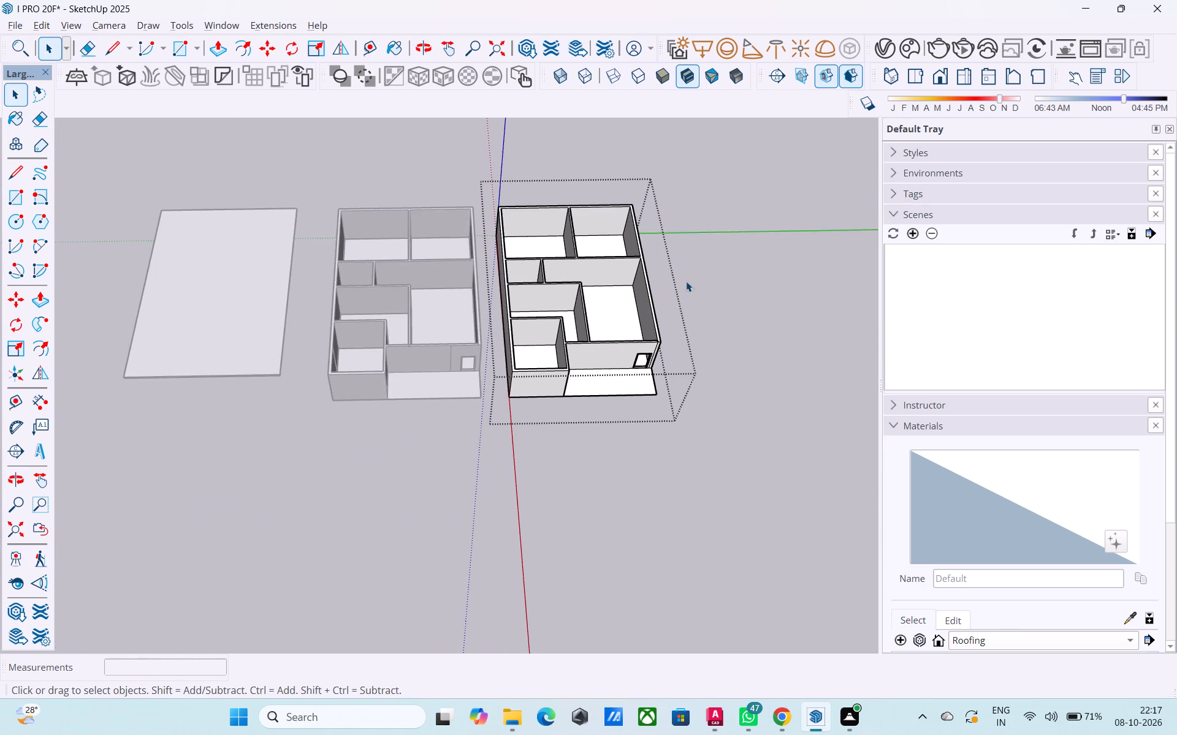
{"action": "left_click", "coordinate": [686, 281]}
Copy the separate slab about 52' 5" onto the original building, aligning its bottom front corner with the top front corner of the walls.
{"action": "middle_click_drag", "start_coordinate": [419, 336], "coordinate": [543, 249]}
{"action": "middle_click_drag", "start_coordinate": [386, 271], "coordinate": [459, 264]}
{"action": "middle_click_drag", "start_coordinate": [397, 321], "coordinate": [444, 285]}
{"action": "left_click", "coordinate": [408, 355]}
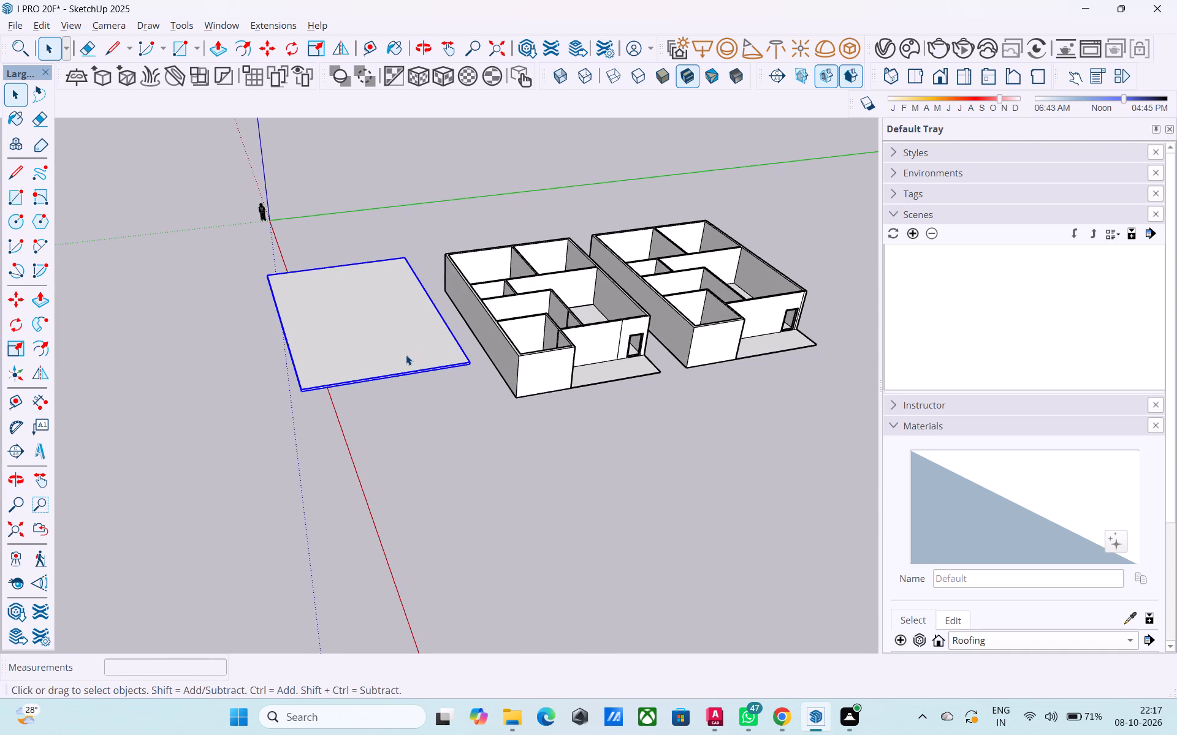
{"action": "key", "text": "m"}
{"action": "scroll", "coordinate": [321, 415], "scroll_direction": "up", "scroll_amount": 8}
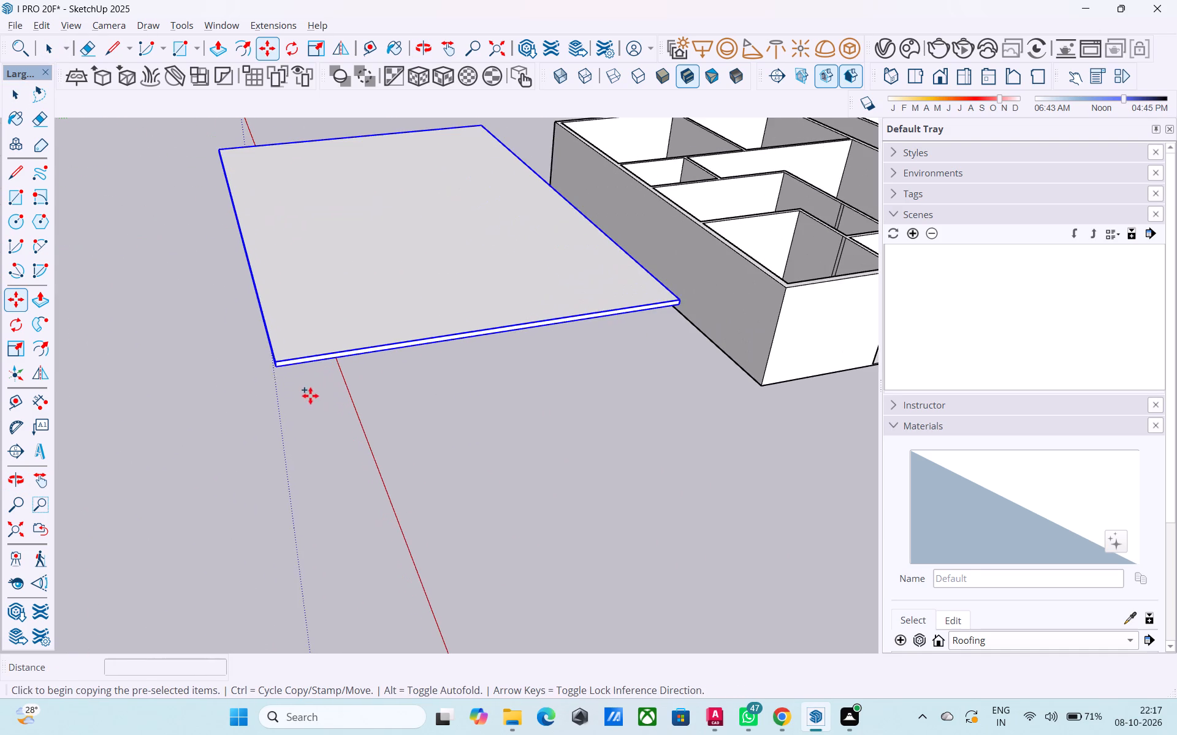
{"action": "left_click", "coordinate": [276, 369]}
{"action": "scroll", "coordinate": [692, 319], "scroll_direction": "down", "scroll_amount": 4}
{"action": "middle_click_drag", "start_coordinate": [693, 323], "coordinate": [292, 369], "text": "shift"}
{"action": "scroll", "coordinate": [303, 358], "scroll_direction": "up", "scroll_amount": 2}
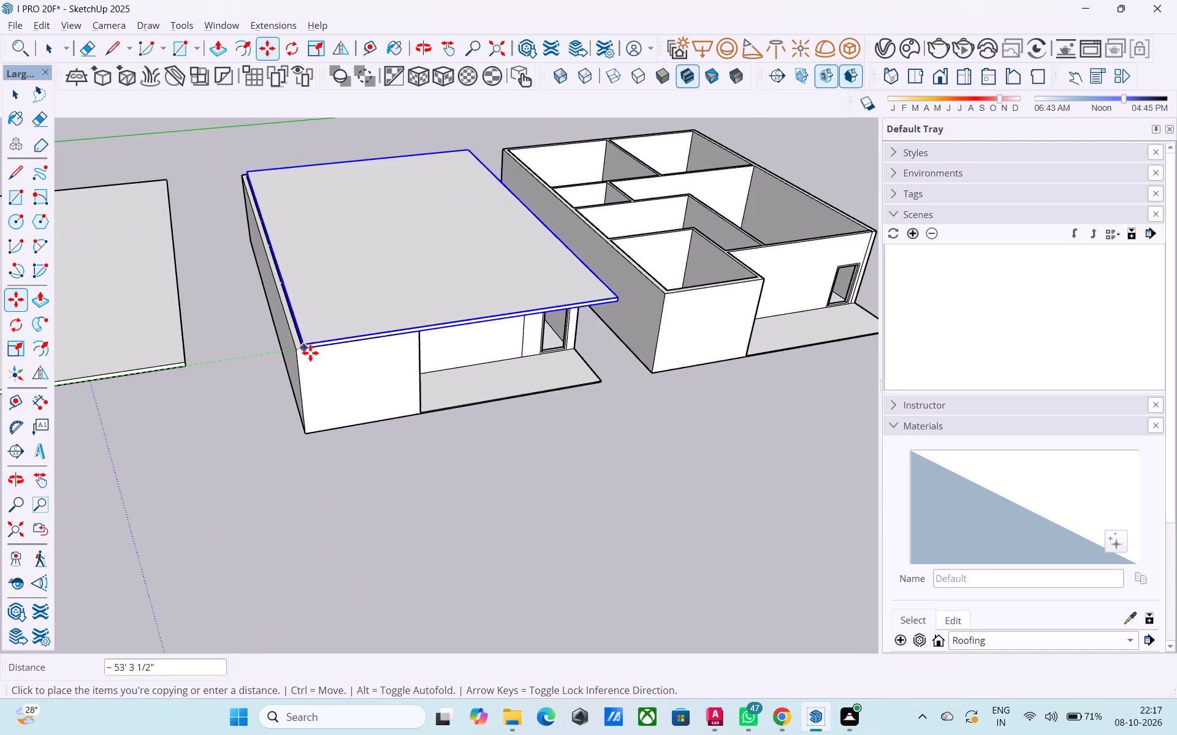
{"action": "scroll", "coordinate": [310, 353], "scroll_direction": "up", "scroll_amount": 3}
{"action": "left_click", "coordinate": [294, 352]}
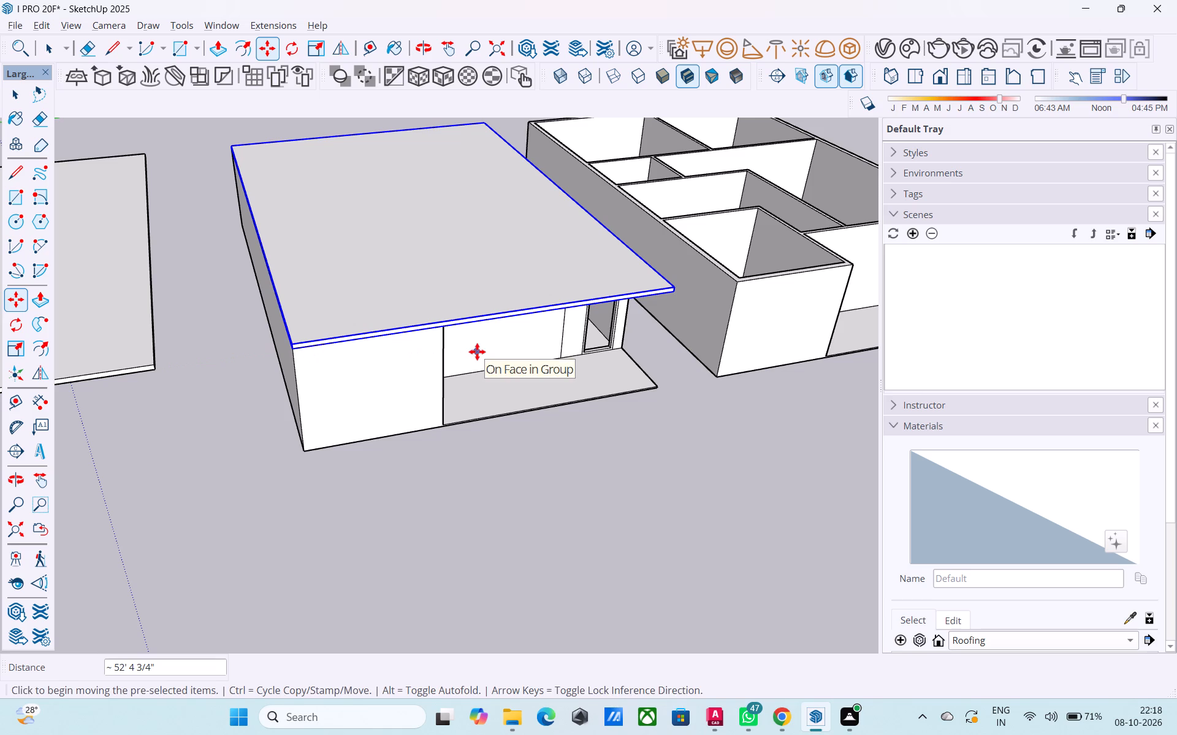
{"action": "key", "text": "space"}
Move the copied building onto the slab above the original building, aligning its bottom front corner with the slab's top front corner.
{"action": "scroll", "coordinate": [574, 370], "scroll_direction": "down", "scroll_amount": 1}
{"action": "middle_click_drag", "start_coordinate": [578, 377], "coordinate": [333, 441], "text": "shift"}
{"action": "left_click", "coordinate": [474, 410]}
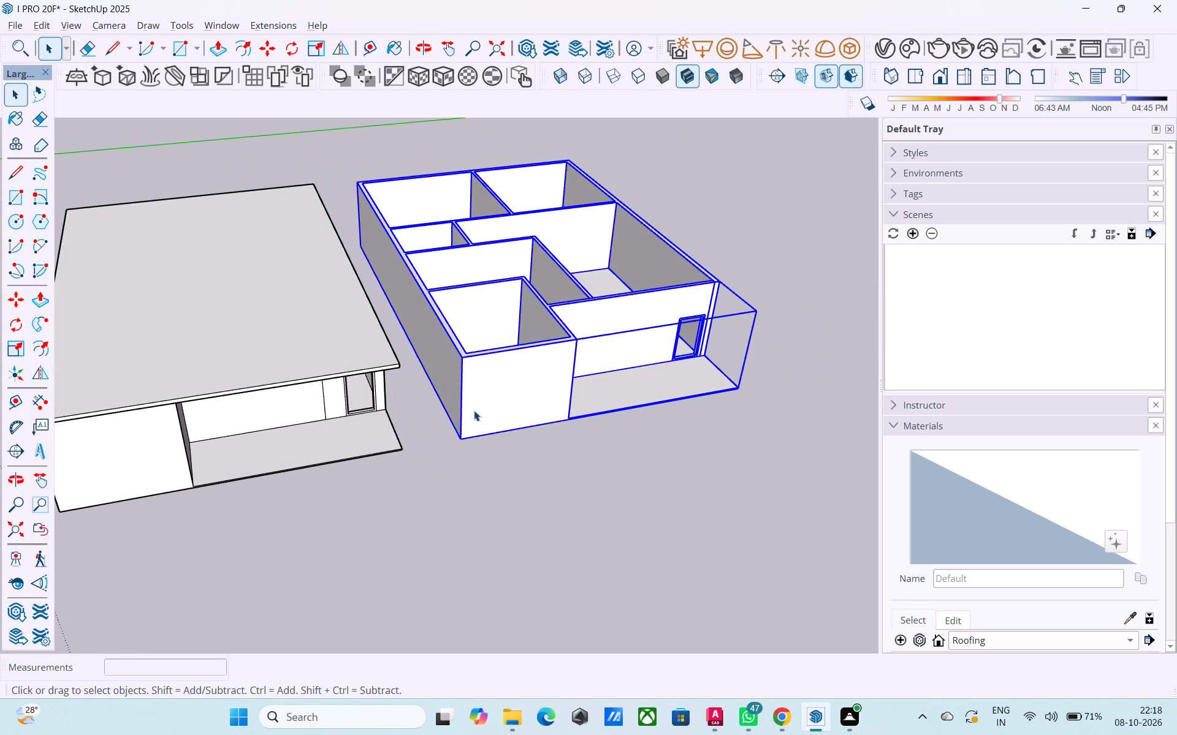
{"action": "key", "text": "m"}
{"action": "left_click", "coordinate": [462, 443]}
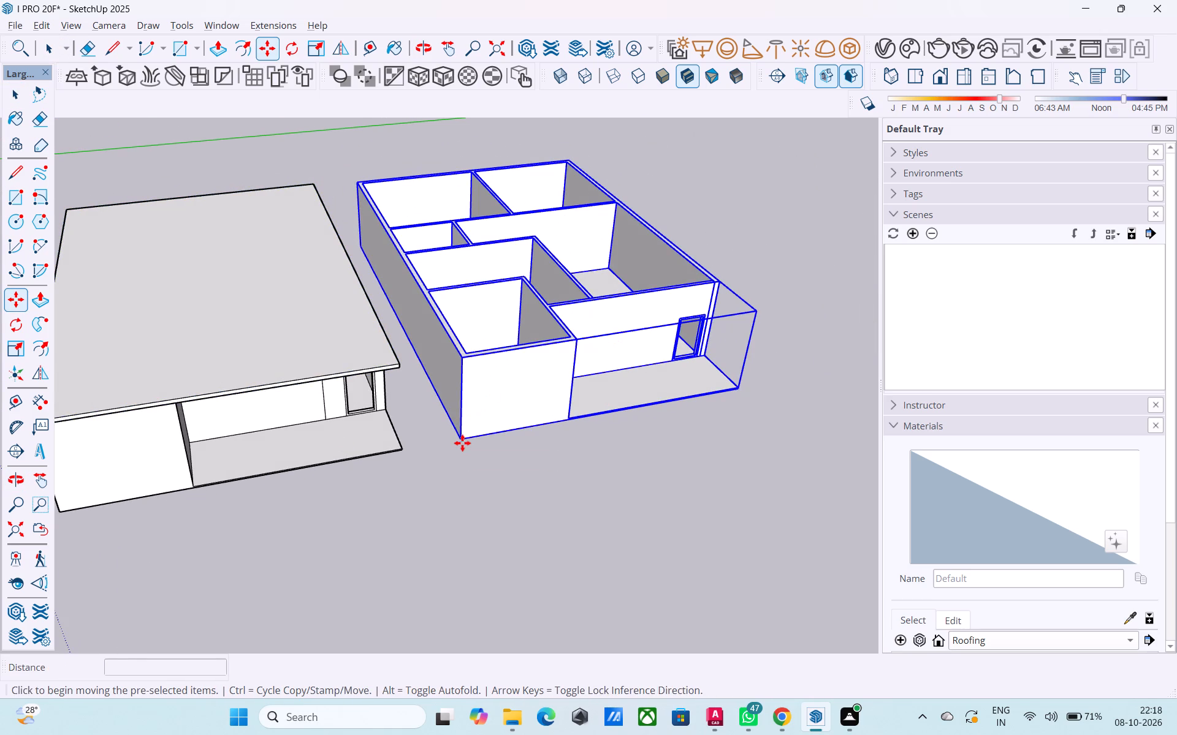
{"action": "middle_click_drag", "start_coordinate": [314, 357], "coordinate": [684, 333], "text": "shift"}
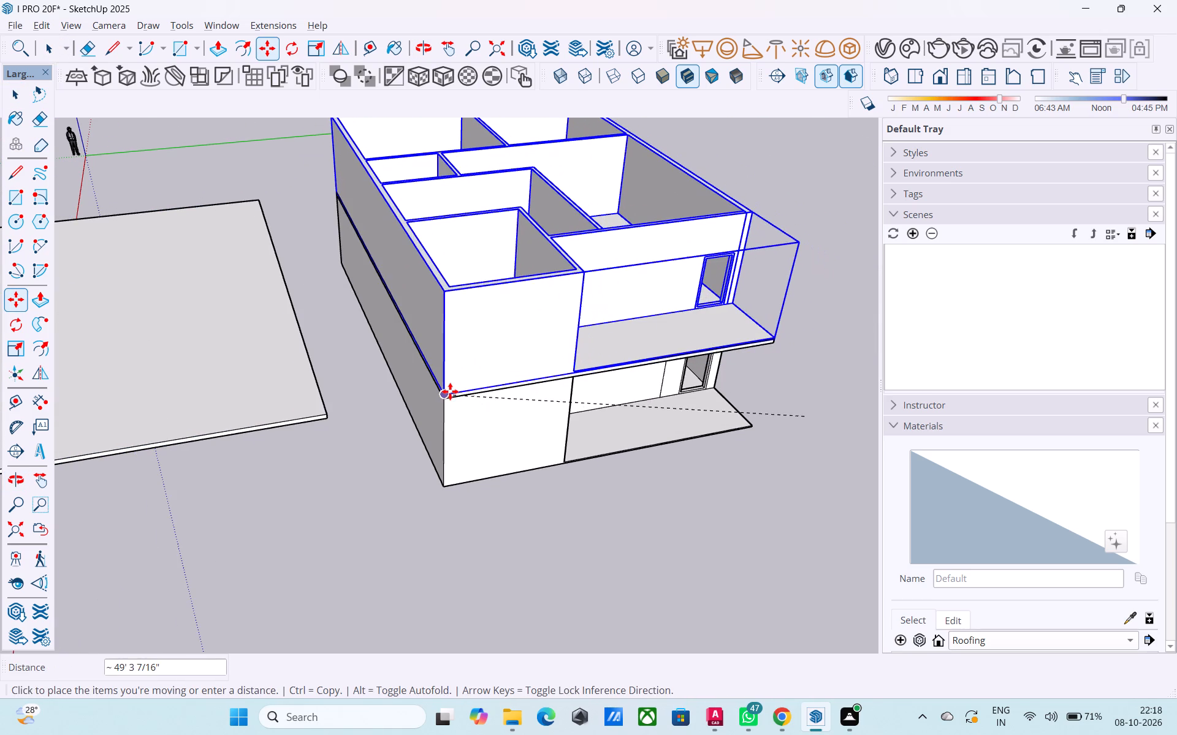
{"action": "left_click", "coordinate": [450, 391]}
{"action": "scroll", "coordinate": [679, 394], "scroll_direction": "down", "scroll_amount": 1}
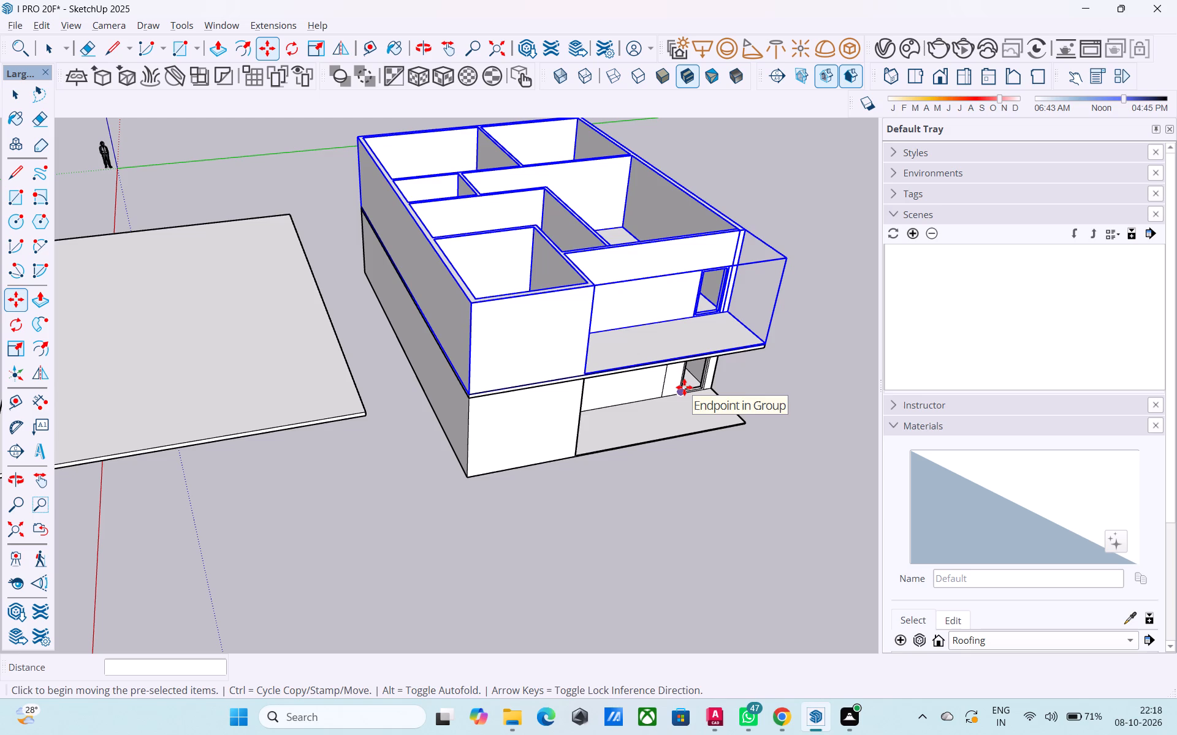
{"action": "middle_click_drag", "start_coordinate": [688, 384], "coordinate": [364, 373]}
{"action": "key", "text": "space"}
{"action": "left_click", "coordinate": [665, 454]}
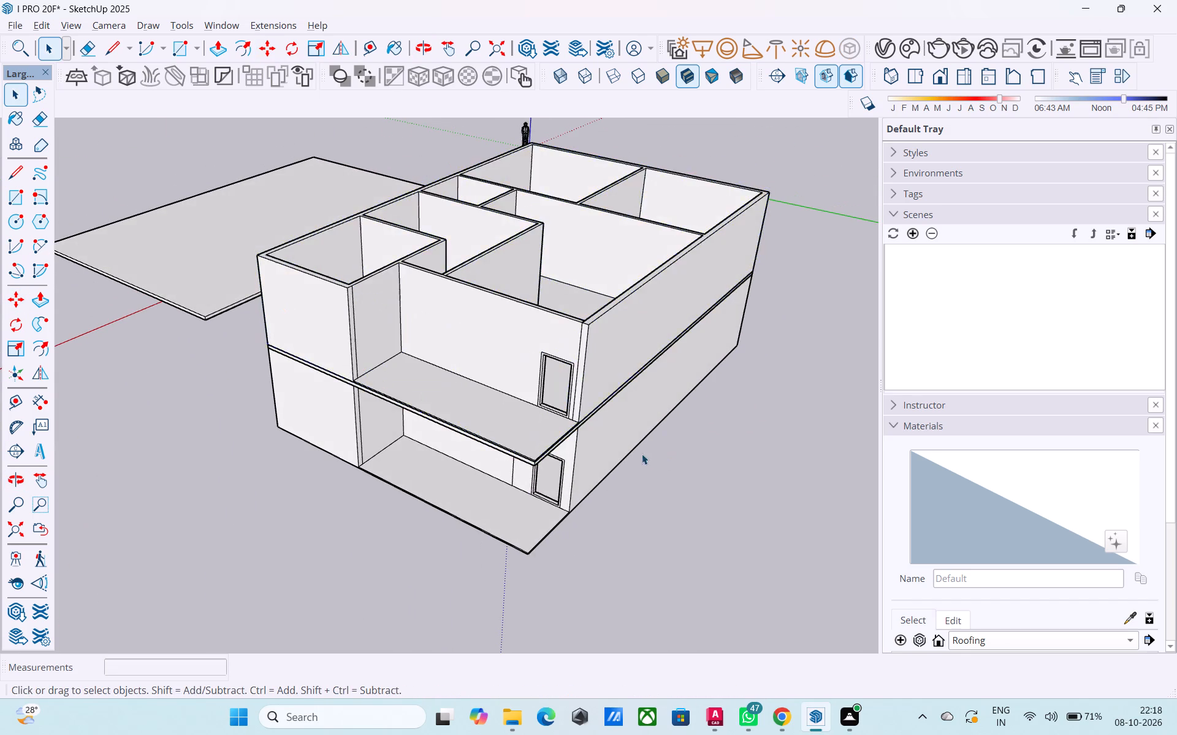
Move the remaining slab onto the upper storey as its roof, aligning its bottom front corner with the top front corner of the walls.
{"action": "middle_click_drag", "start_coordinate": [539, 448], "coordinate": [839, 443]}
{"action": "middle_click_drag", "start_coordinate": [614, 455], "coordinate": [703, 390]}
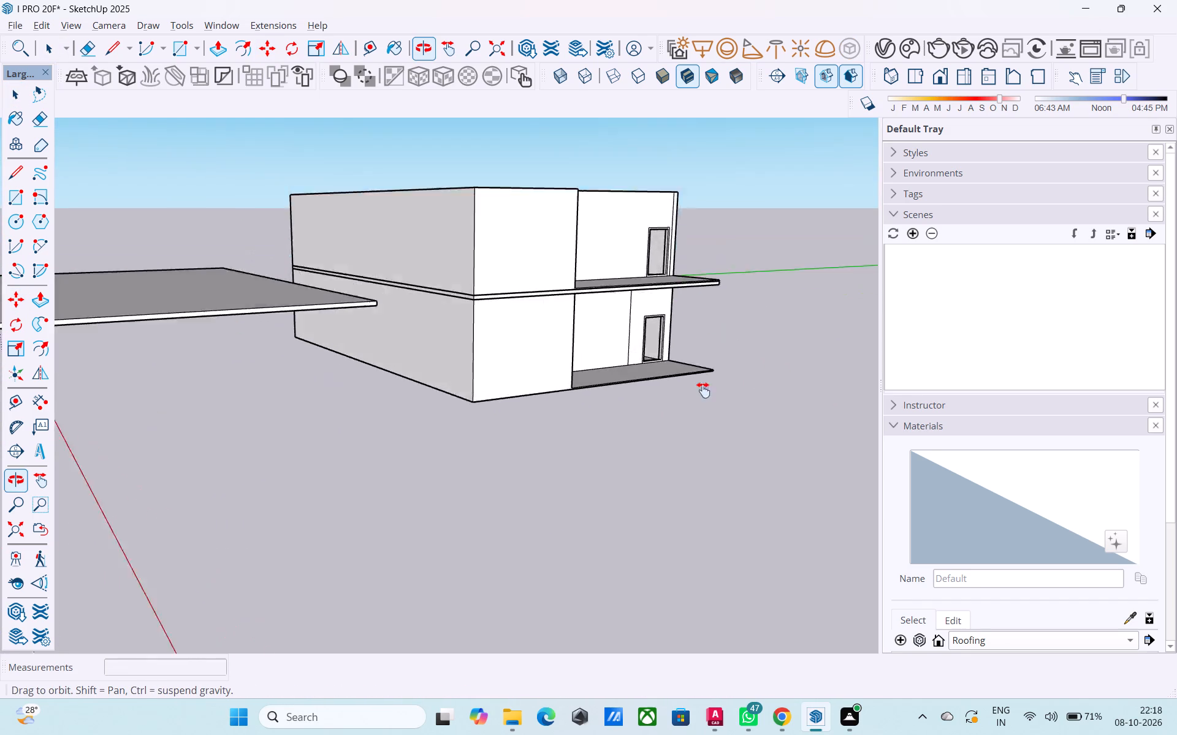
{"action": "middle_click_drag", "start_coordinate": [703, 390], "coordinate": [690, 426]}
{"action": "left_click", "coordinate": [281, 415]}
{"action": "key", "text": "m"}
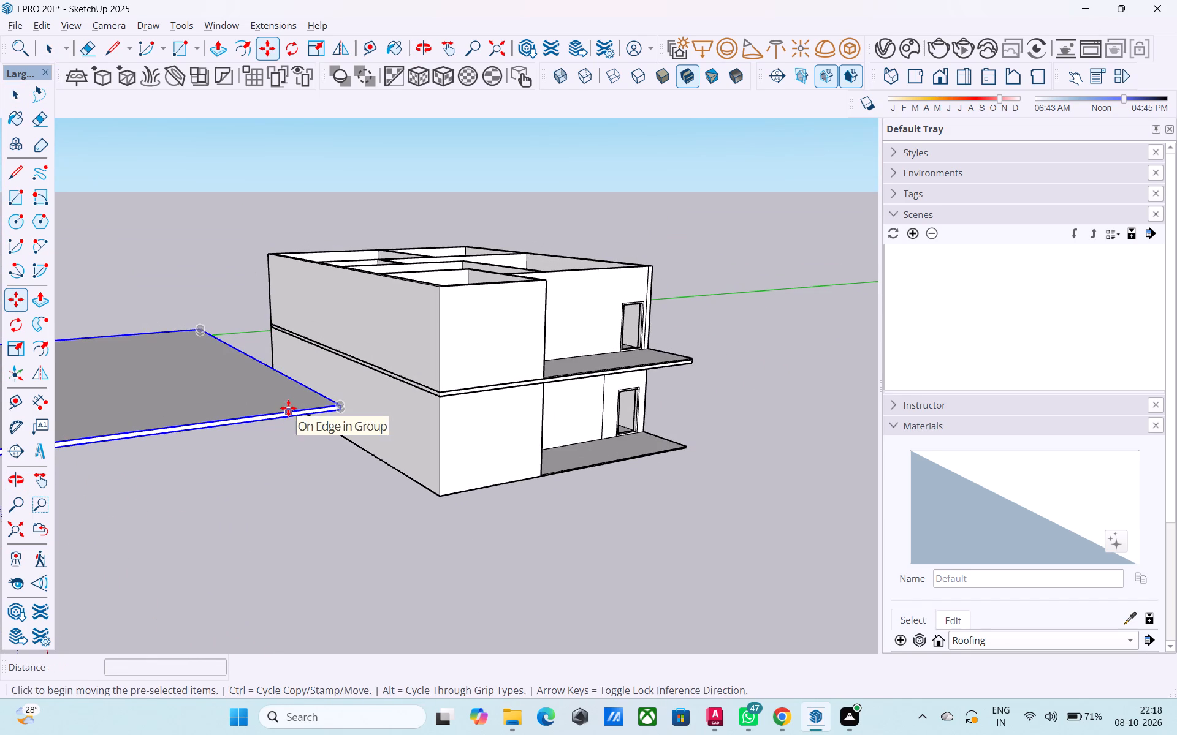
{"action": "scroll", "coordinate": [288, 408], "scroll_direction": "down", "scroll_amount": 2}
{"action": "middle_click_drag", "start_coordinate": [288, 409], "coordinate": [579, 378], "text": "shift"}
{"action": "scroll", "coordinate": [373, 447], "scroll_direction": "up", "scroll_amount": 4}
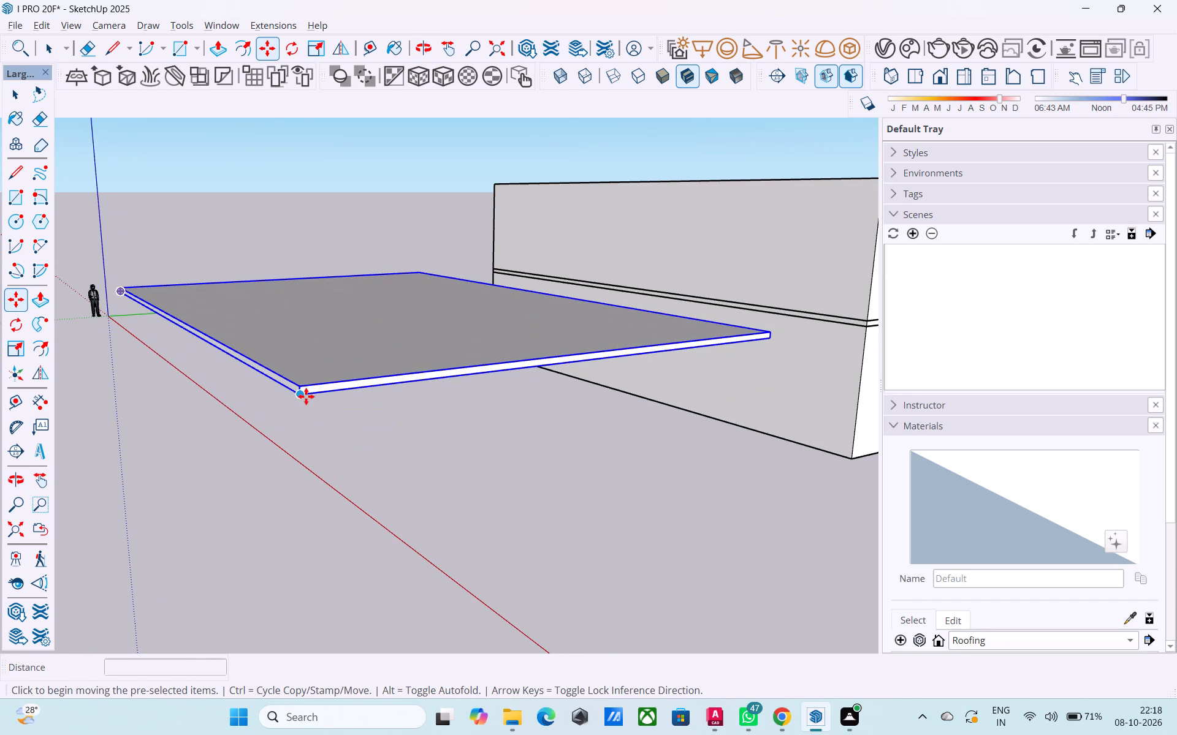
{"action": "left_click", "coordinate": [306, 396]}
{"action": "scroll", "coordinate": [480, 408], "scroll_direction": "down", "scroll_amount": 7}
{"action": "middle_click_drag", "start_coordinate": [555, 420], "coordinate": [140, 539]}
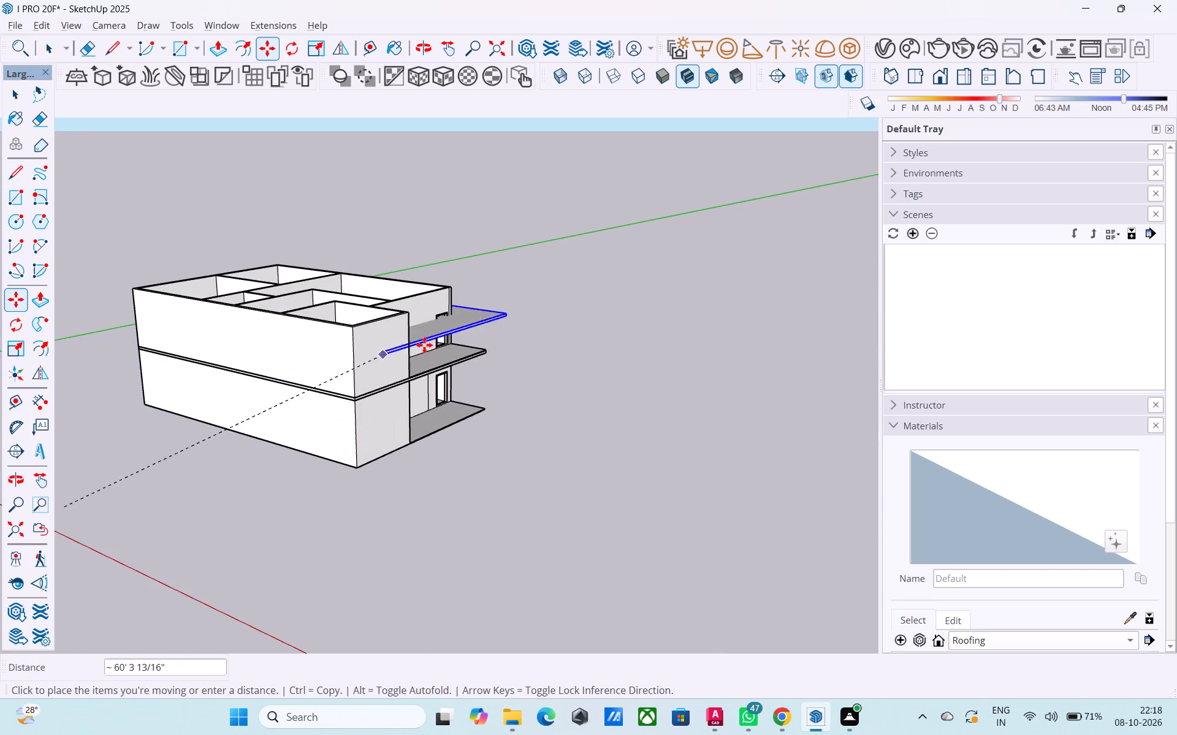
{"action": "middle_click_drag", "start_coordinate": [536, 372], "coordinate": [352, 573]}
{"action": "scroll", "coordinate": [419, 393], "scroll_direction": "up", "scroll_amount": 3}
{"action": "middle_click_drag", "start_coordinate": [392, 407], "coordinate": [384, 477]}
{"action": "scroll", "coordinate": [355, 484], "scroll_direction": "up", "scroll_amount": 5}
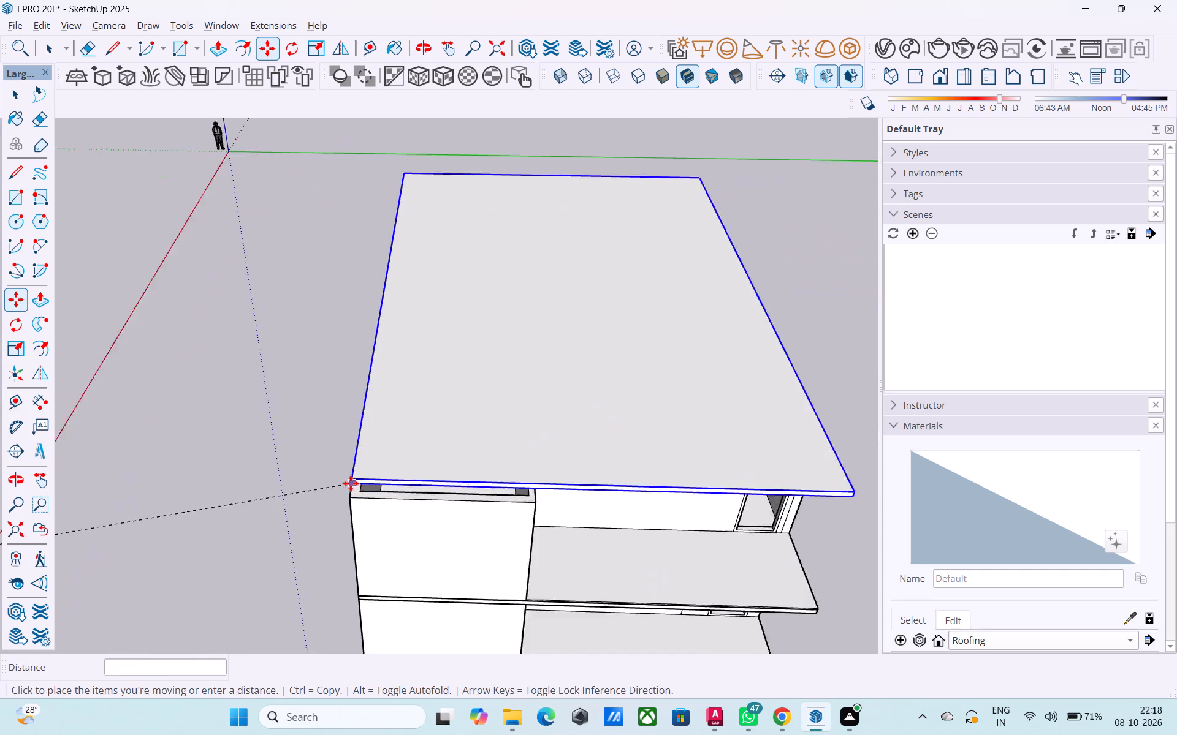
{"action": "scroll", "coordinate": [351, 483], "scroll_direction": "up", "scroll_amount": 1}
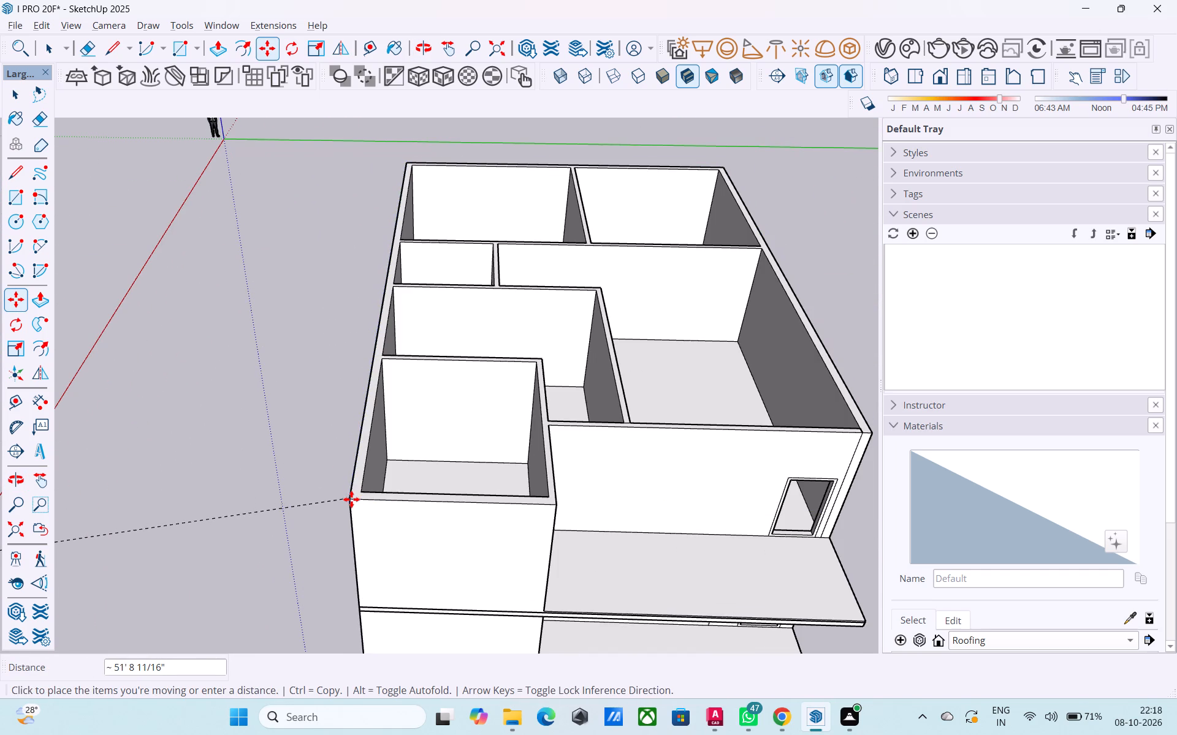
{"action": "left_click", "coordinate": [352, 500]}
{"action": "scroll", "coordinate": [432, 507], "scroll_direction": "down", "scroll_amount": 5}
{"action": "middle_click_drag", "start_coordinate": [542, 521], "coordinate": [535, 489]}
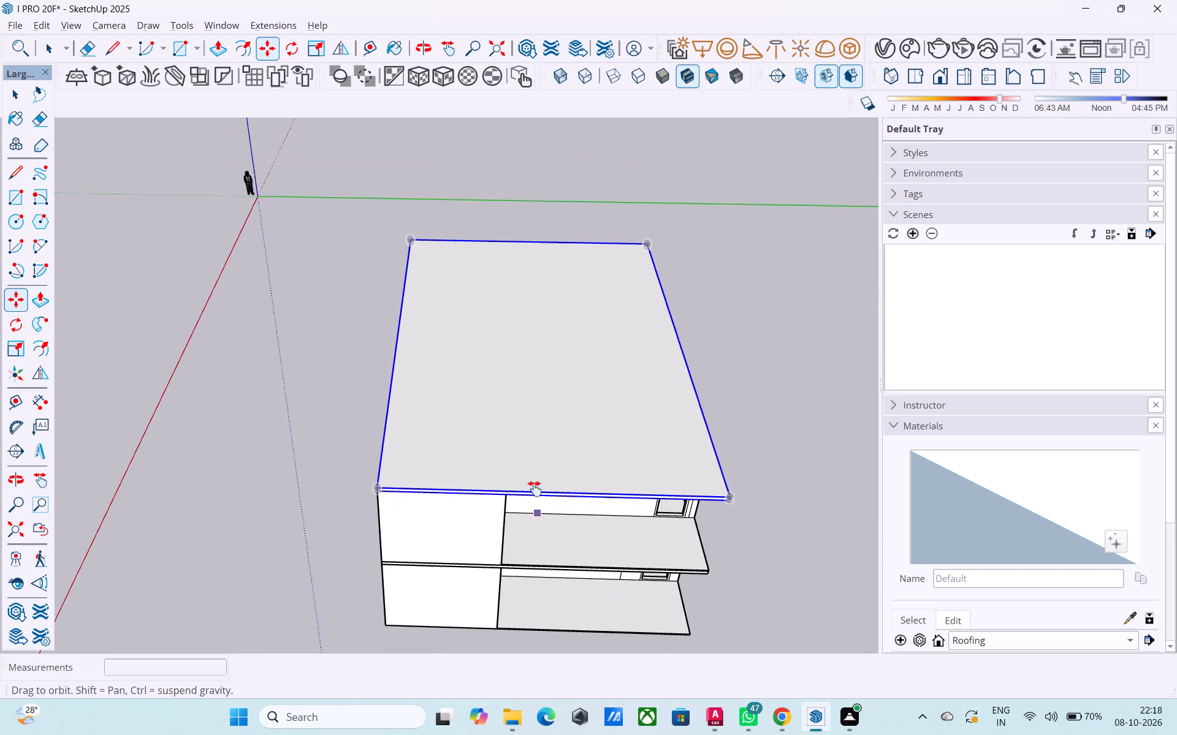
{"action": "middle_click_drag", "start_coordinate": [535, 489], "coordinate": [535, 466]}
{"action": "key", "text": "space"}
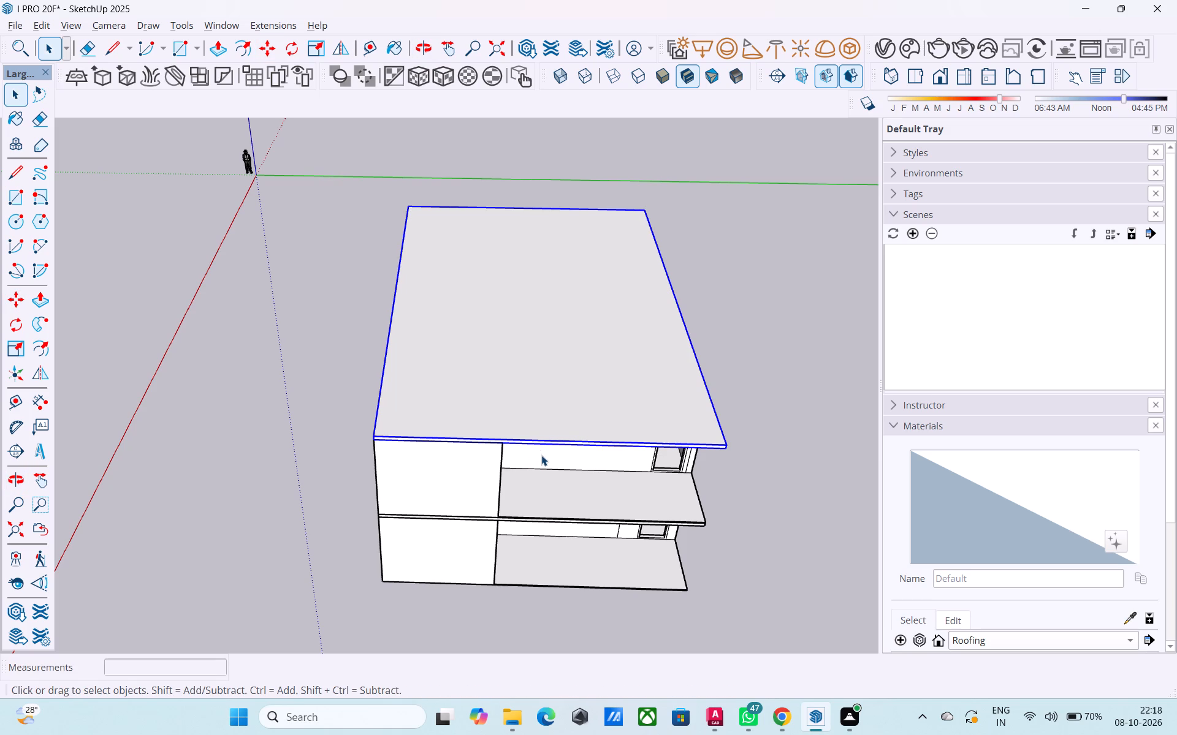
{"action": "left_click", "coordinate": [783, 325]}
Examine the stacked two-storey building and its roof slab from the front, the sides and above.
{"action": "middle_click_drag", "start_coordinate": [748, 417], "coordinate": [729, 265]}
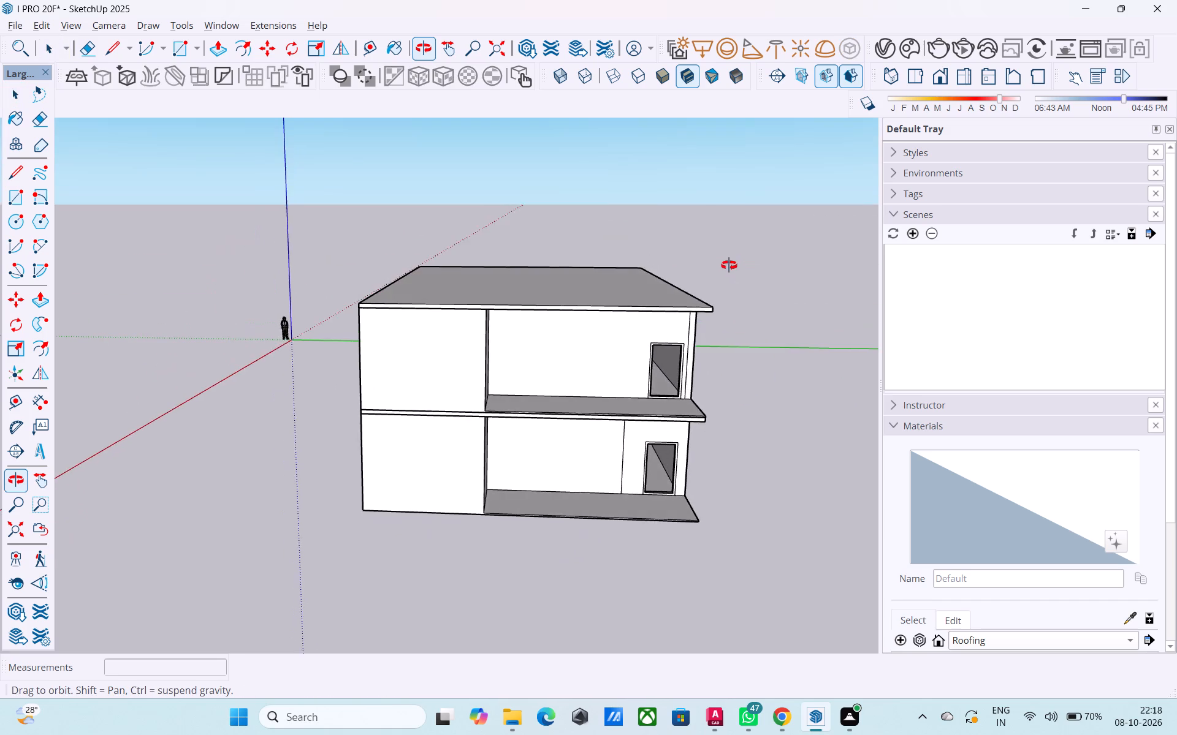
{"action": "middle_click_drag", "start_coordinate": [729, 265], "coordinate": [683, 226]}
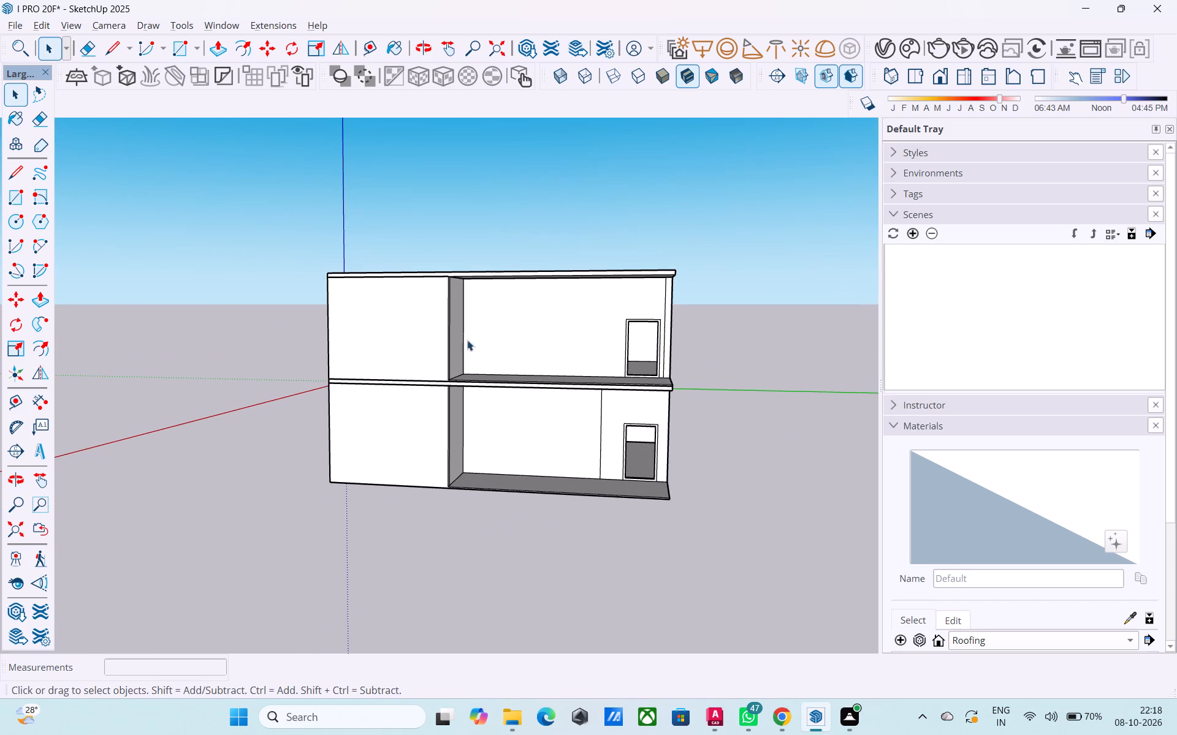
{"action": "middle_click_drag", "start_coordinate": [443, 348], "coordinate": [596, 557], "text": "shift"}
{"action": "middle_click_drag", "start_coordinate": [564, 500], "coordinate": [554, 519], "text": "shift"}
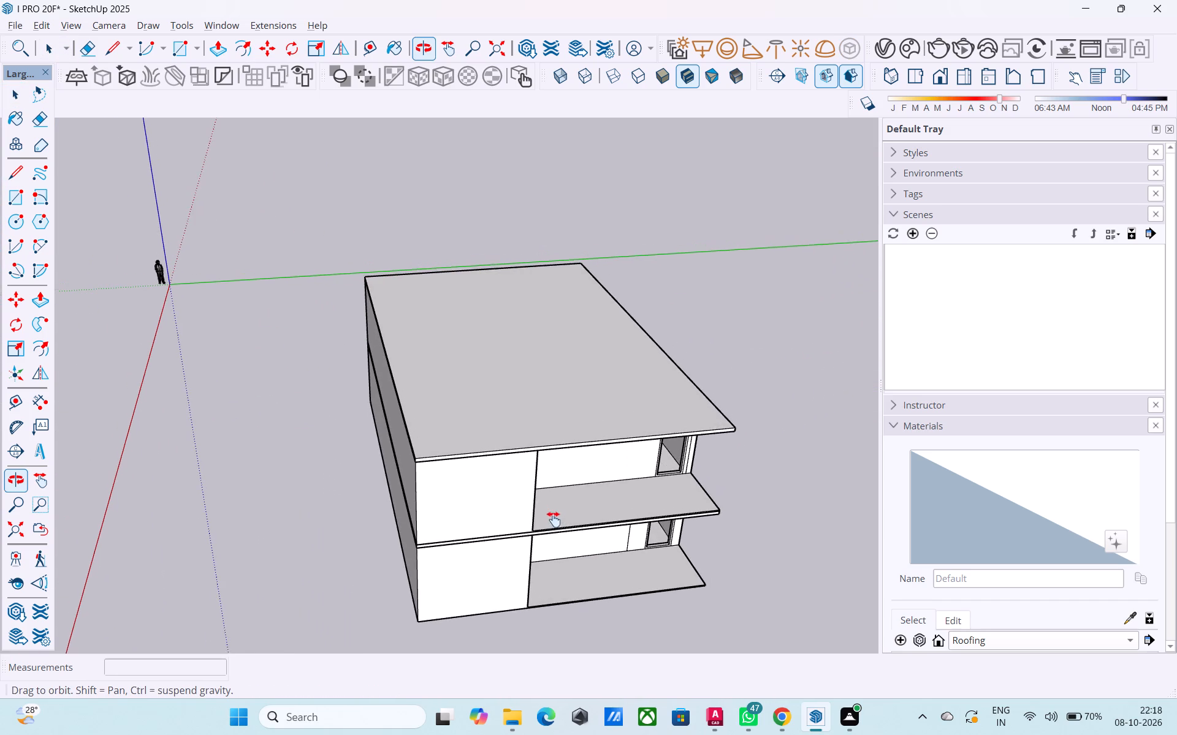
{"action": "middle_click_drag", "start_coordinate": [554, 519], "coordinate": [555, 522], "text": "shift"}
{"action": "middle_click_drag", "start_coordinate": [514, 513], "coordinate": [684, 517]}
{"action": "middle_click_drag", "start_coordinate": [625, 467], "coordinate": [582, 508]}
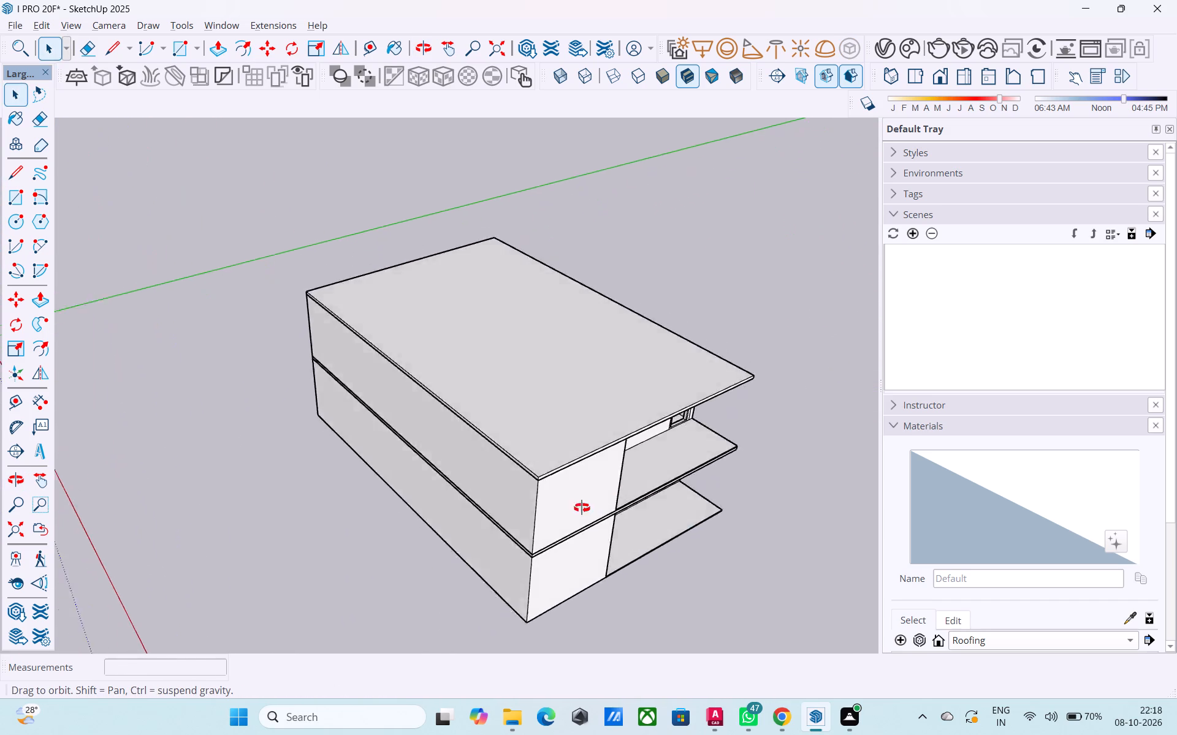
{"action": "middle_click_drag", "start_coordinate": [582, 508], "coordinate": [295, 472]}
{"action": "middle_click_drag", "start_coordinate": [308, 461], "coordinate": [389, 486]}
{"action": "middle_click_drag", "start_coordinate": [364, 469], "coordinate": [298, 570]}
{"action": "scroll", "coordinate": [413, 548], "scroll_direction": "up", "scroll_amount": 2}
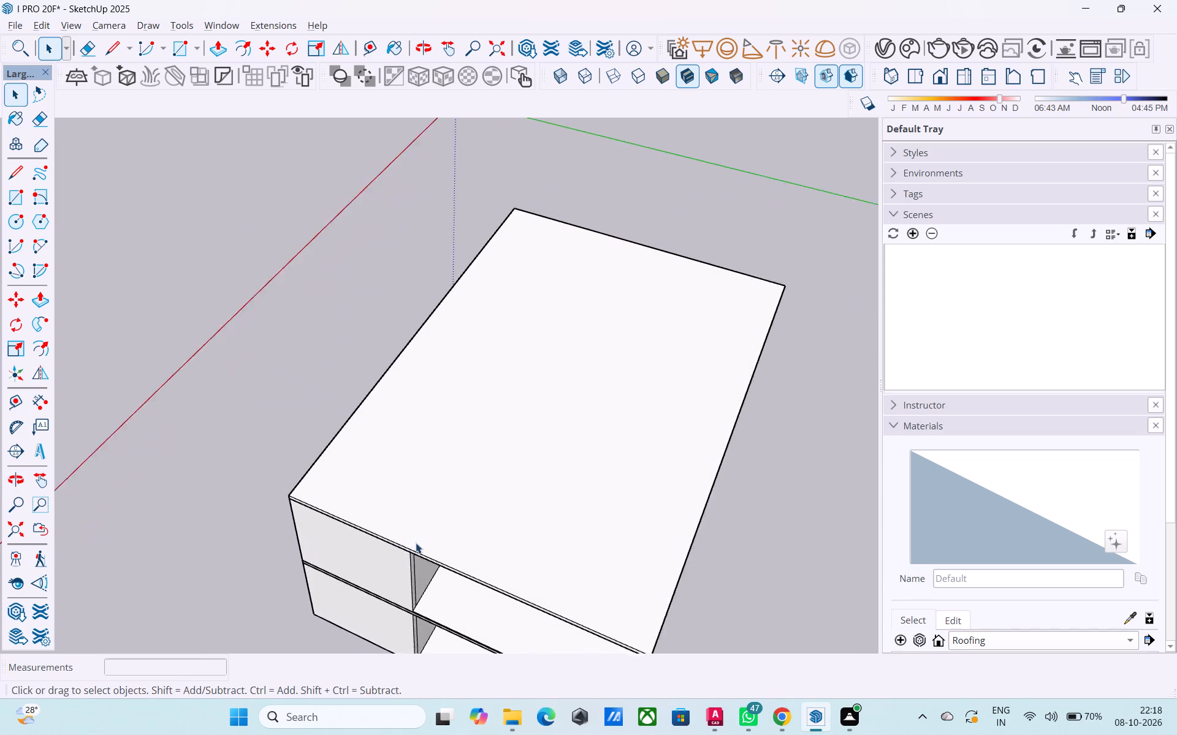
Draw a 6" vertical line across the roof slab's front edge at the top corner of the front partition.
{"action": "middle_click_drag", "start_coordinate": [416, 543], "coordinate": [525, 424]}
{"action": "key", "text": "l"}
{"action": "scroll", "coordinate": [519, 439], "scroll_direction": "up", "scroll_amount": 6}
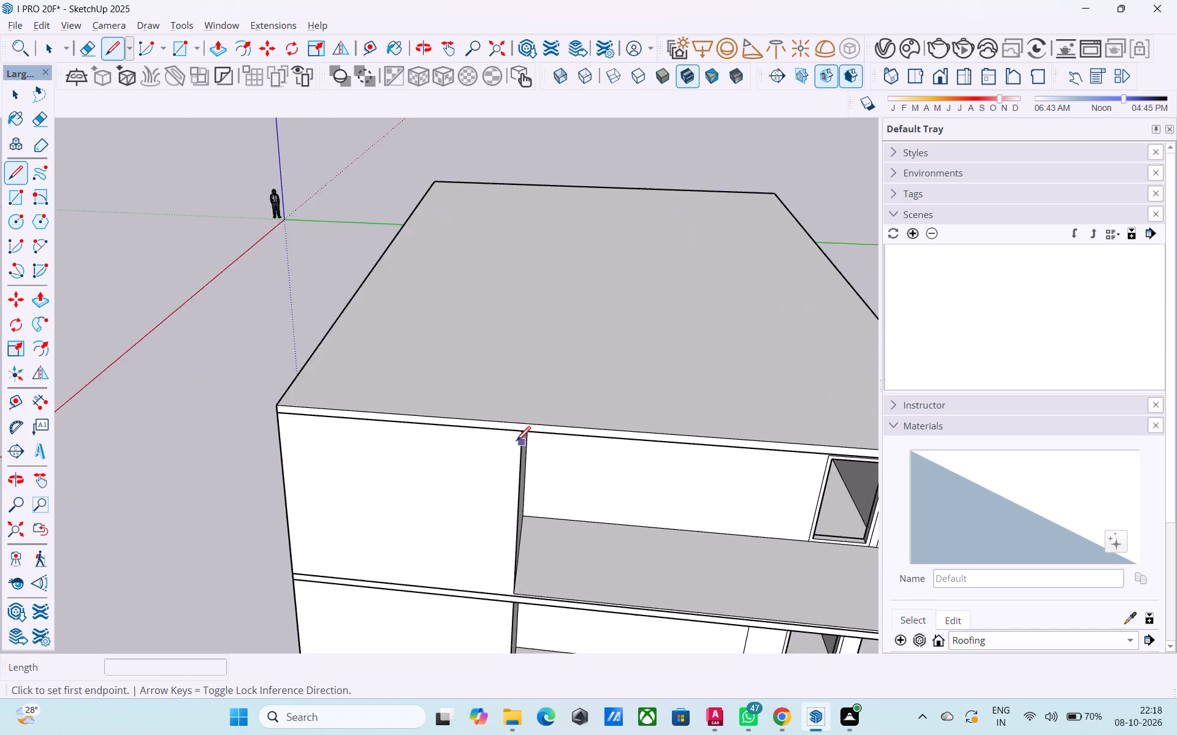
{"action": "scroll", "coordinate": [516, 442], "scroll_direction": "up", "scroll_amount": 3}
{"action": "left_click", "coordinate": [520, 432]}
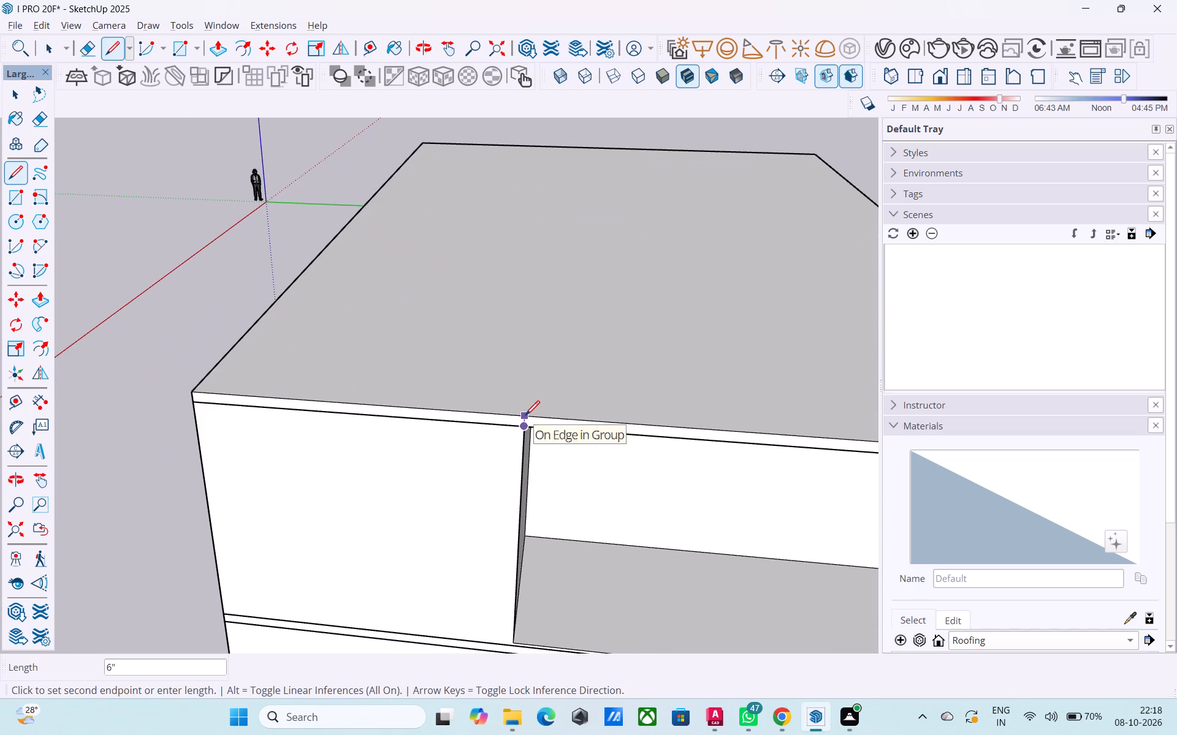
{"action": "left_click", "coordinate": [525, 417]}
{"action": "middle_click_drag", "start_coordinate": [538, 390], "coordinate": [475, 510]}
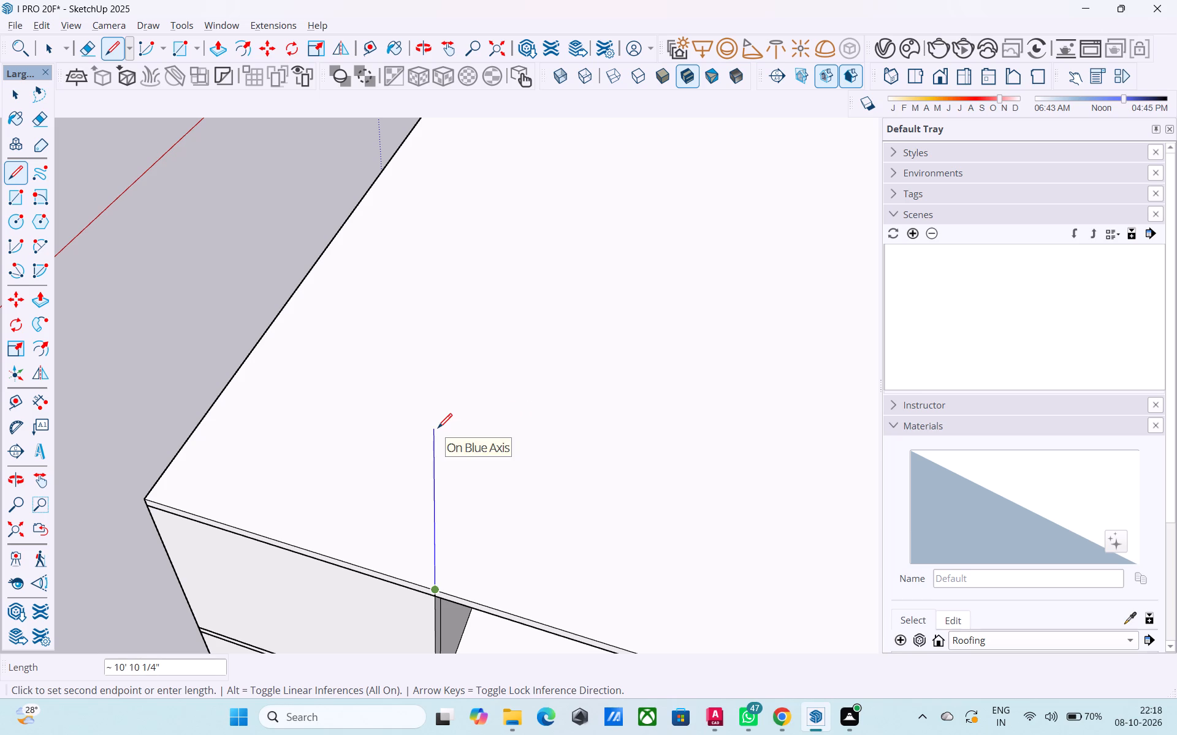
{"action": "middle_click_drag", "start_coordinate": [375, 480], "coordinate": [680, 391]}
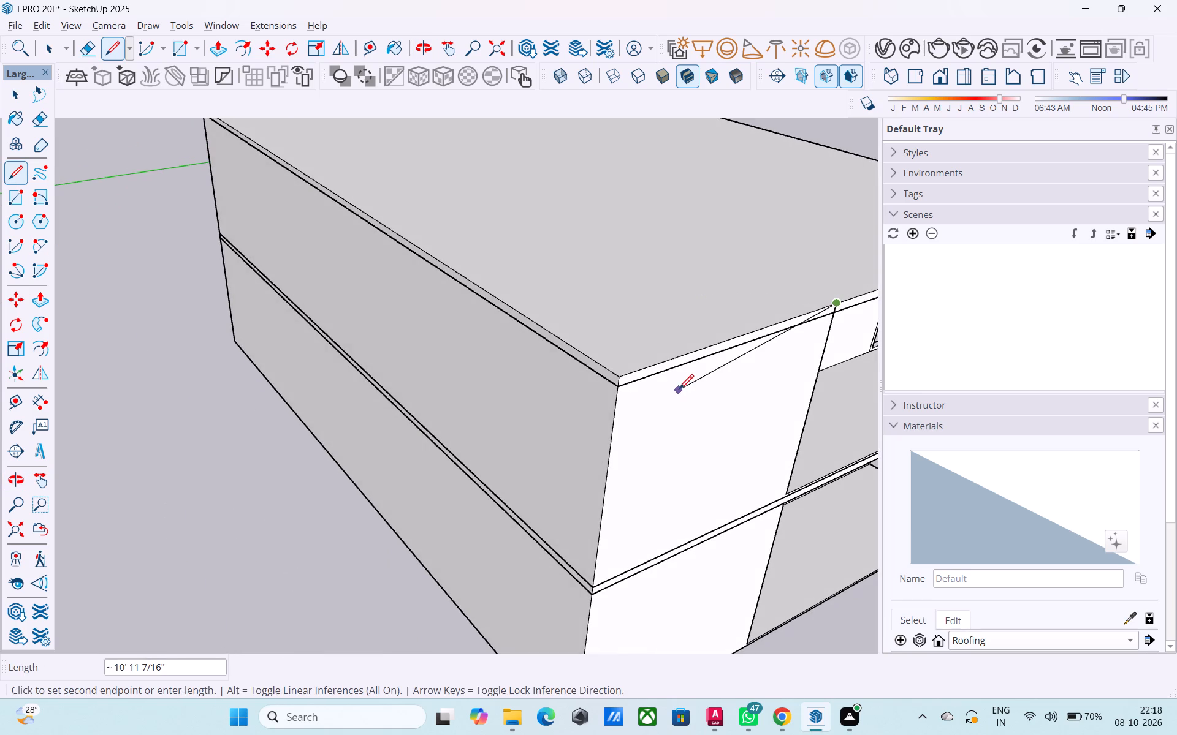
{"action": "key", "text": "space"}
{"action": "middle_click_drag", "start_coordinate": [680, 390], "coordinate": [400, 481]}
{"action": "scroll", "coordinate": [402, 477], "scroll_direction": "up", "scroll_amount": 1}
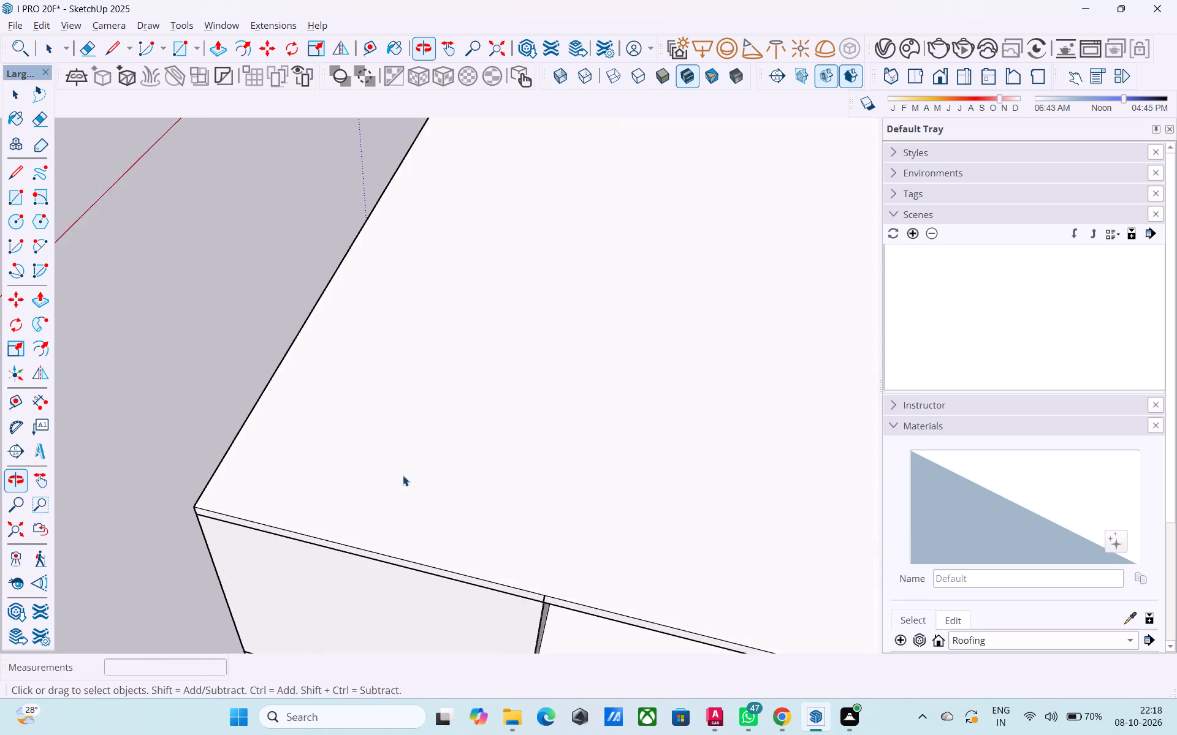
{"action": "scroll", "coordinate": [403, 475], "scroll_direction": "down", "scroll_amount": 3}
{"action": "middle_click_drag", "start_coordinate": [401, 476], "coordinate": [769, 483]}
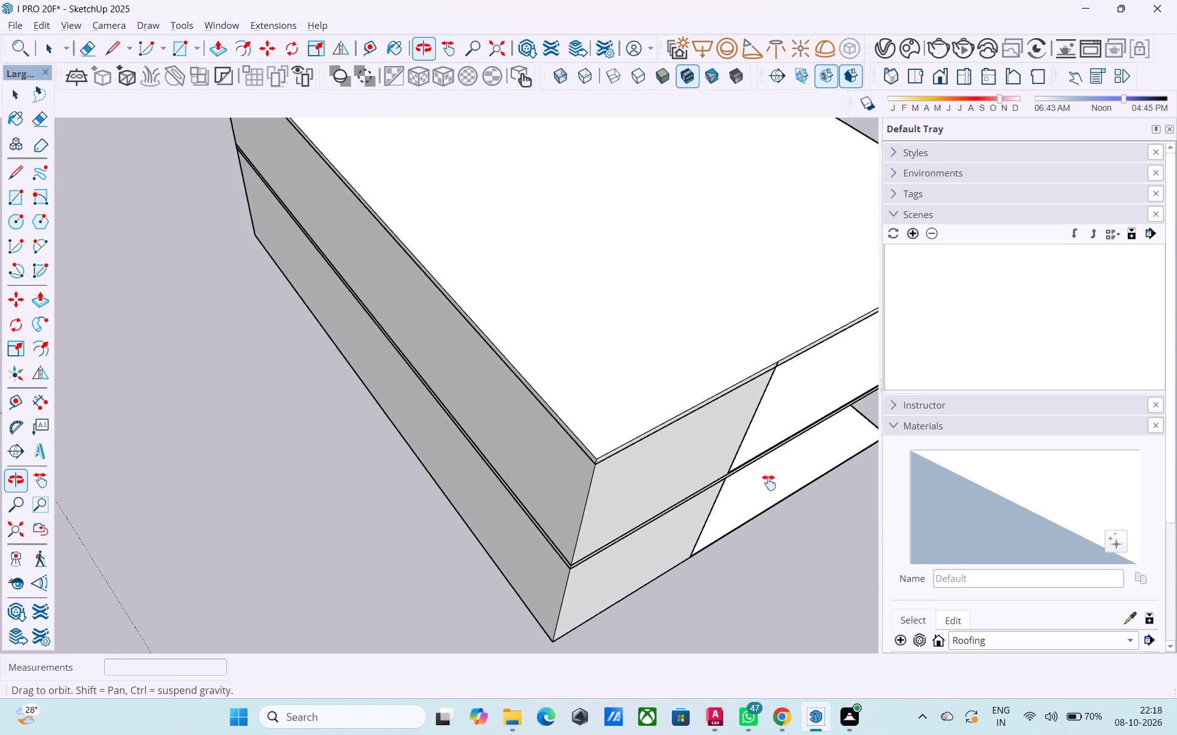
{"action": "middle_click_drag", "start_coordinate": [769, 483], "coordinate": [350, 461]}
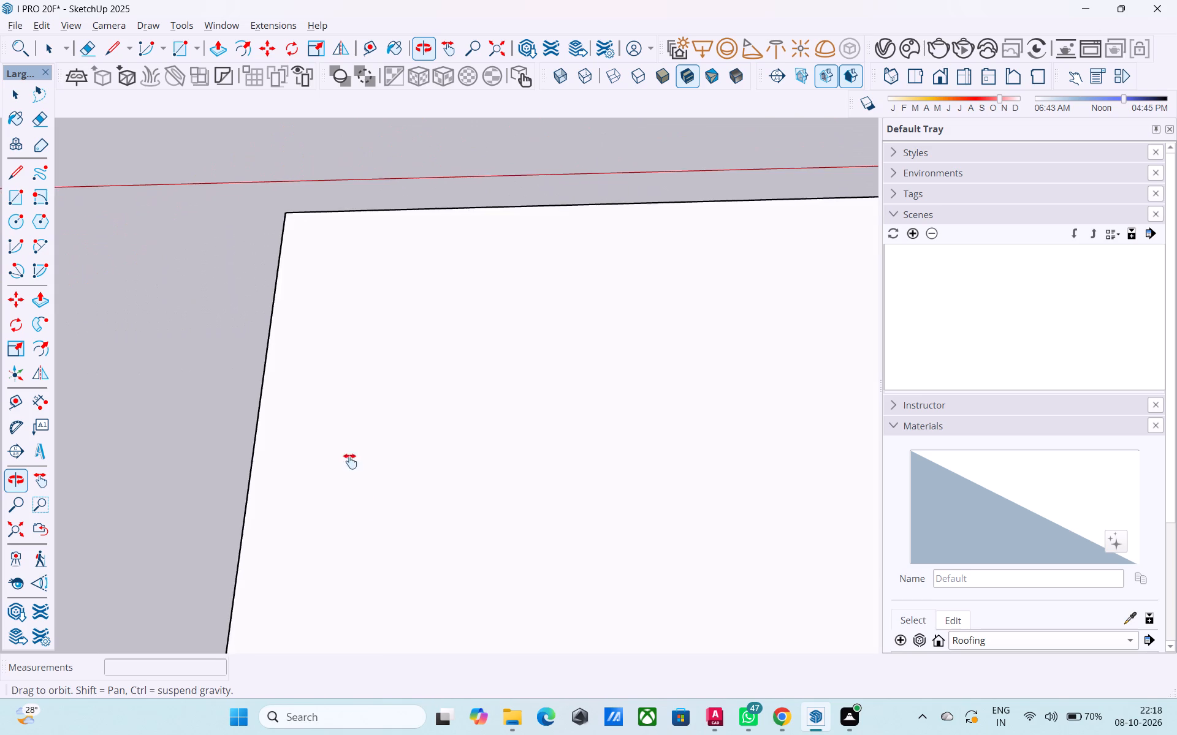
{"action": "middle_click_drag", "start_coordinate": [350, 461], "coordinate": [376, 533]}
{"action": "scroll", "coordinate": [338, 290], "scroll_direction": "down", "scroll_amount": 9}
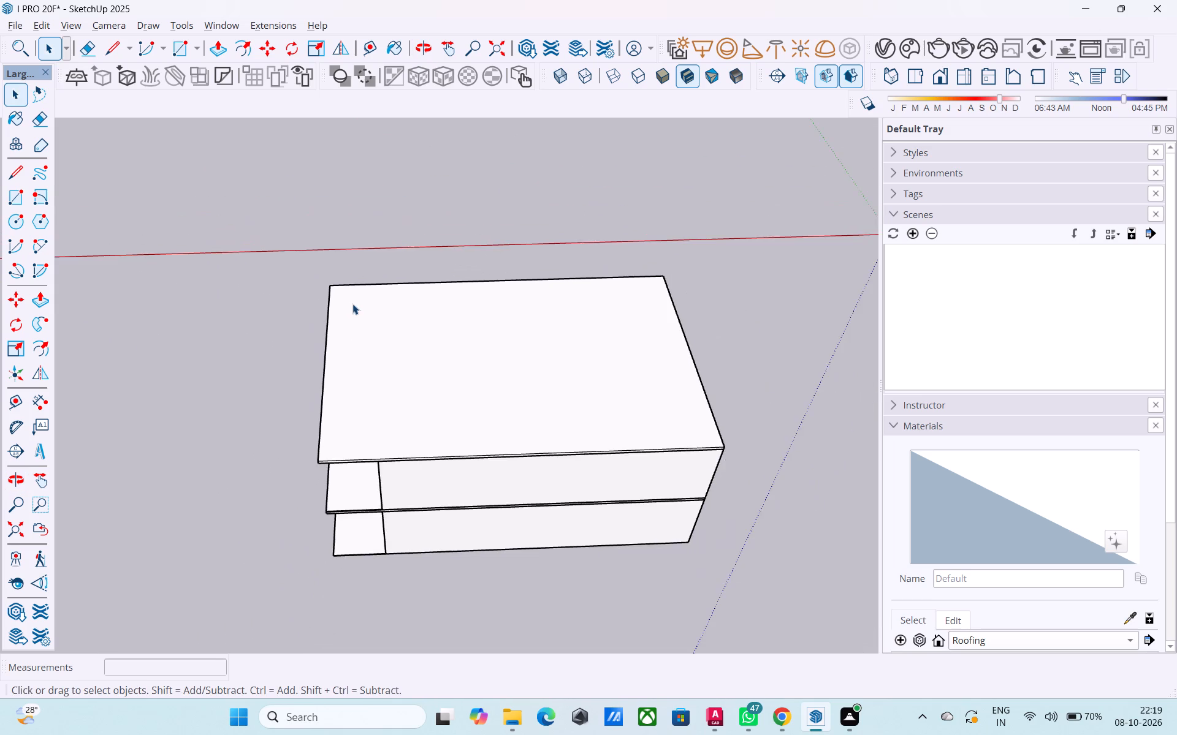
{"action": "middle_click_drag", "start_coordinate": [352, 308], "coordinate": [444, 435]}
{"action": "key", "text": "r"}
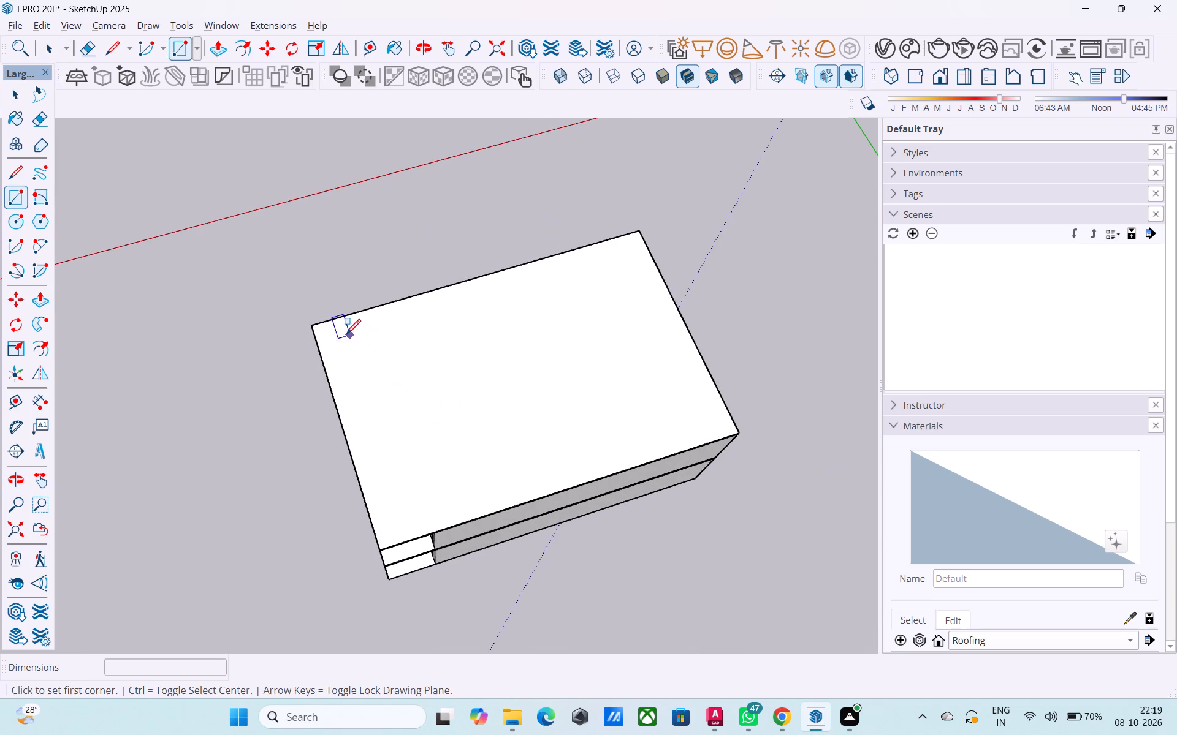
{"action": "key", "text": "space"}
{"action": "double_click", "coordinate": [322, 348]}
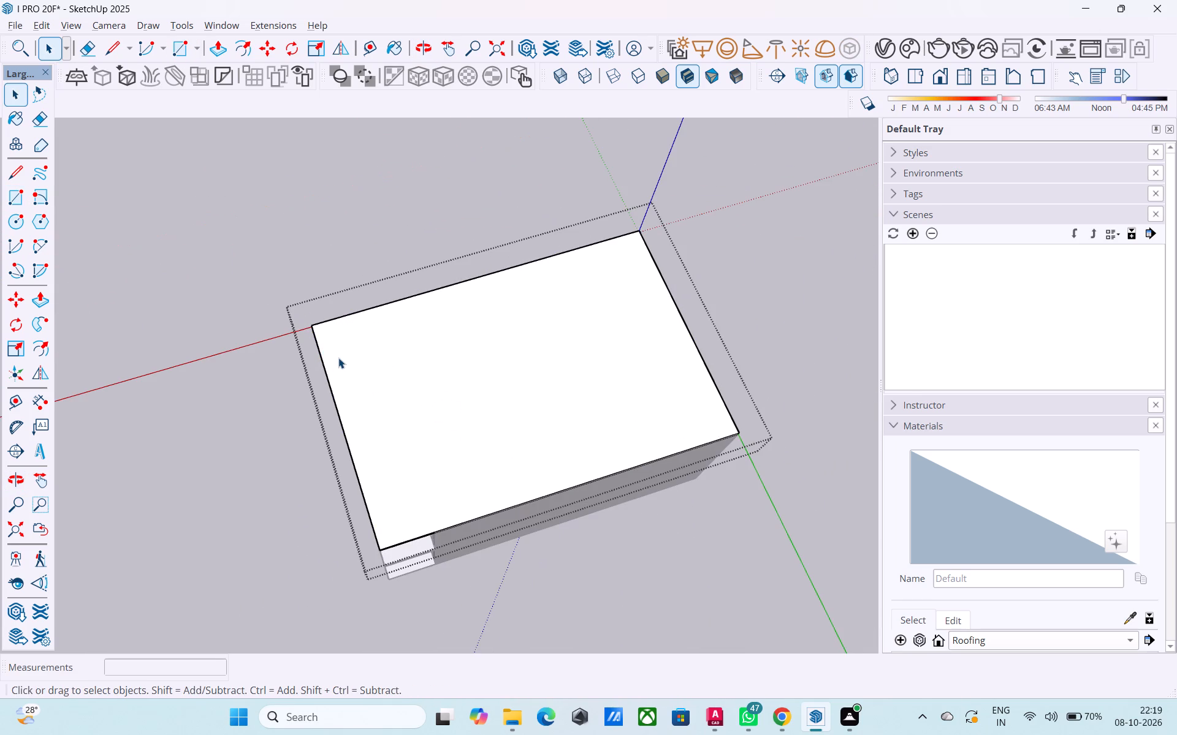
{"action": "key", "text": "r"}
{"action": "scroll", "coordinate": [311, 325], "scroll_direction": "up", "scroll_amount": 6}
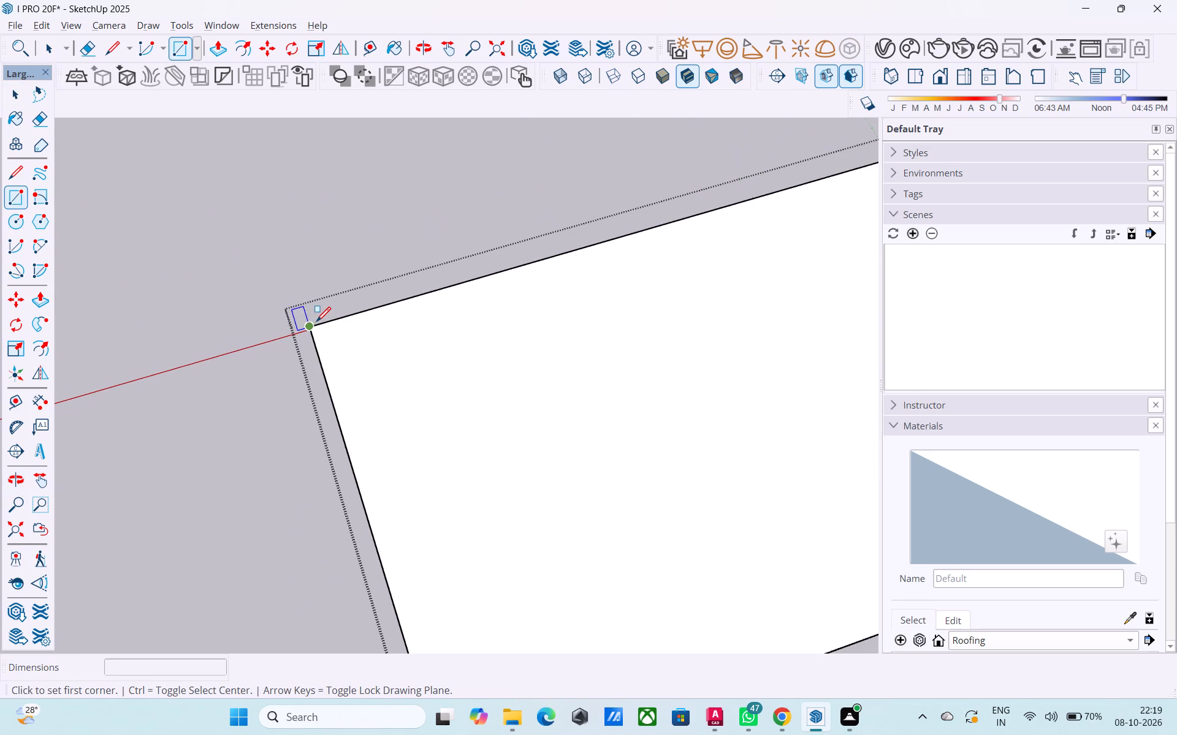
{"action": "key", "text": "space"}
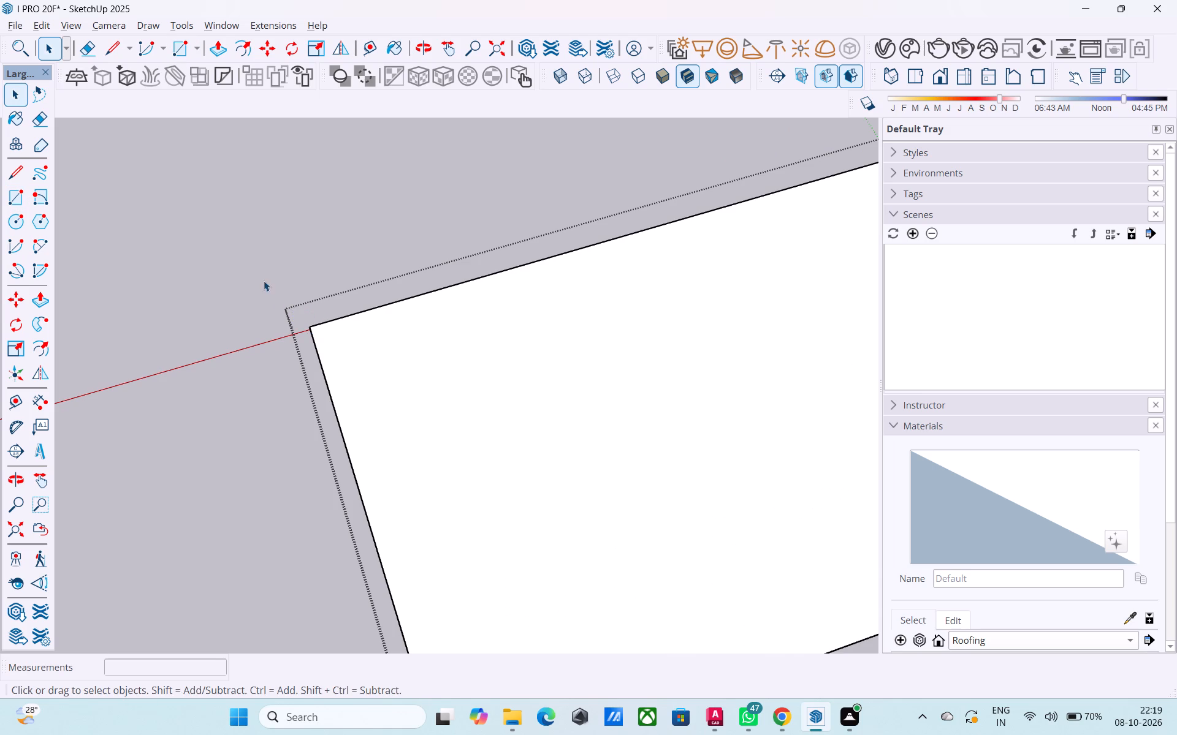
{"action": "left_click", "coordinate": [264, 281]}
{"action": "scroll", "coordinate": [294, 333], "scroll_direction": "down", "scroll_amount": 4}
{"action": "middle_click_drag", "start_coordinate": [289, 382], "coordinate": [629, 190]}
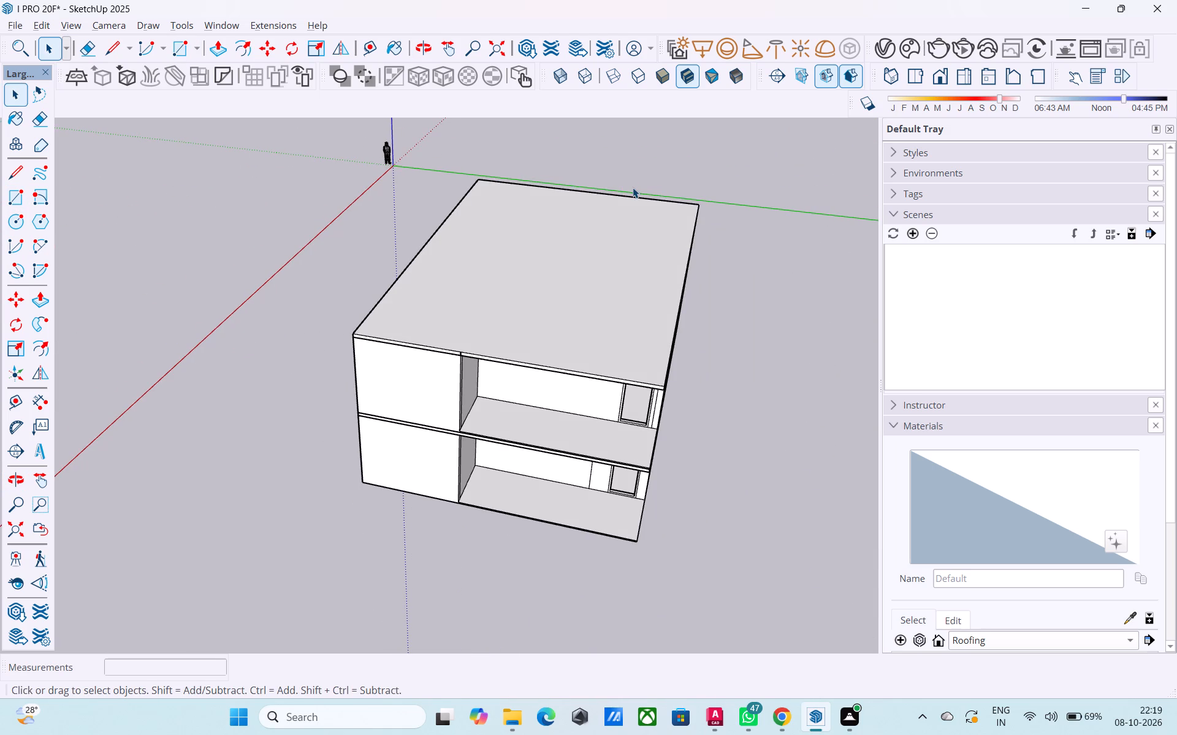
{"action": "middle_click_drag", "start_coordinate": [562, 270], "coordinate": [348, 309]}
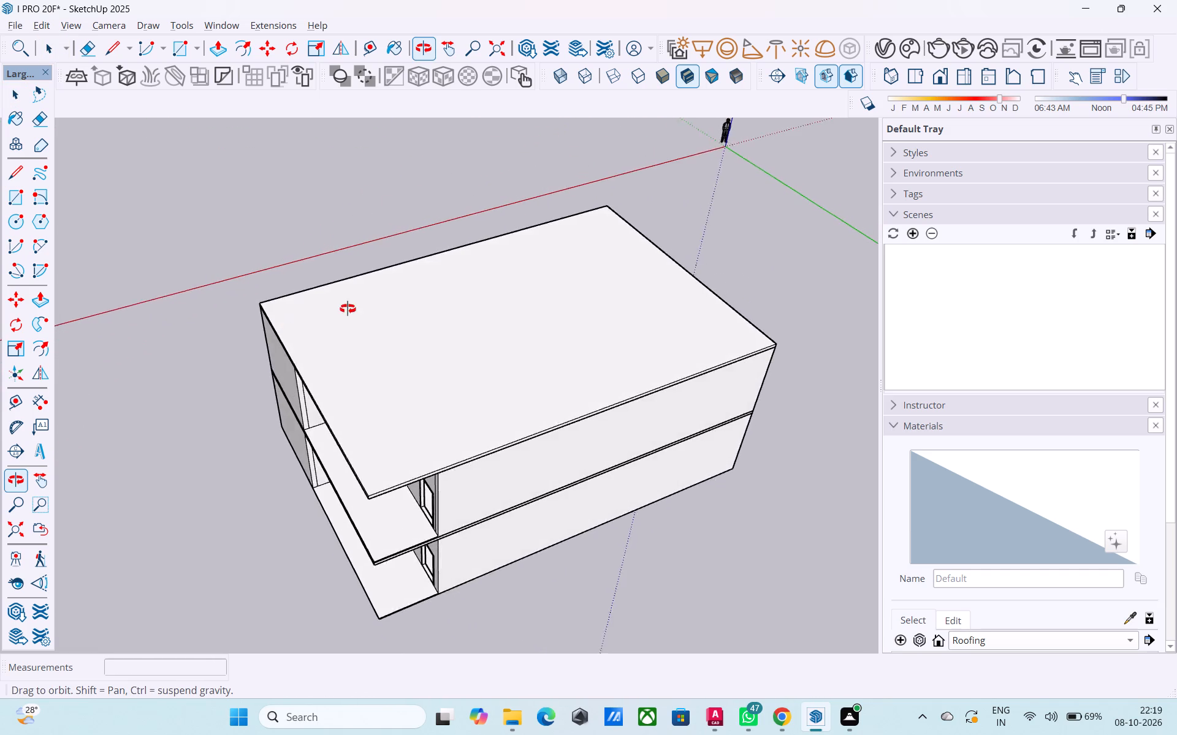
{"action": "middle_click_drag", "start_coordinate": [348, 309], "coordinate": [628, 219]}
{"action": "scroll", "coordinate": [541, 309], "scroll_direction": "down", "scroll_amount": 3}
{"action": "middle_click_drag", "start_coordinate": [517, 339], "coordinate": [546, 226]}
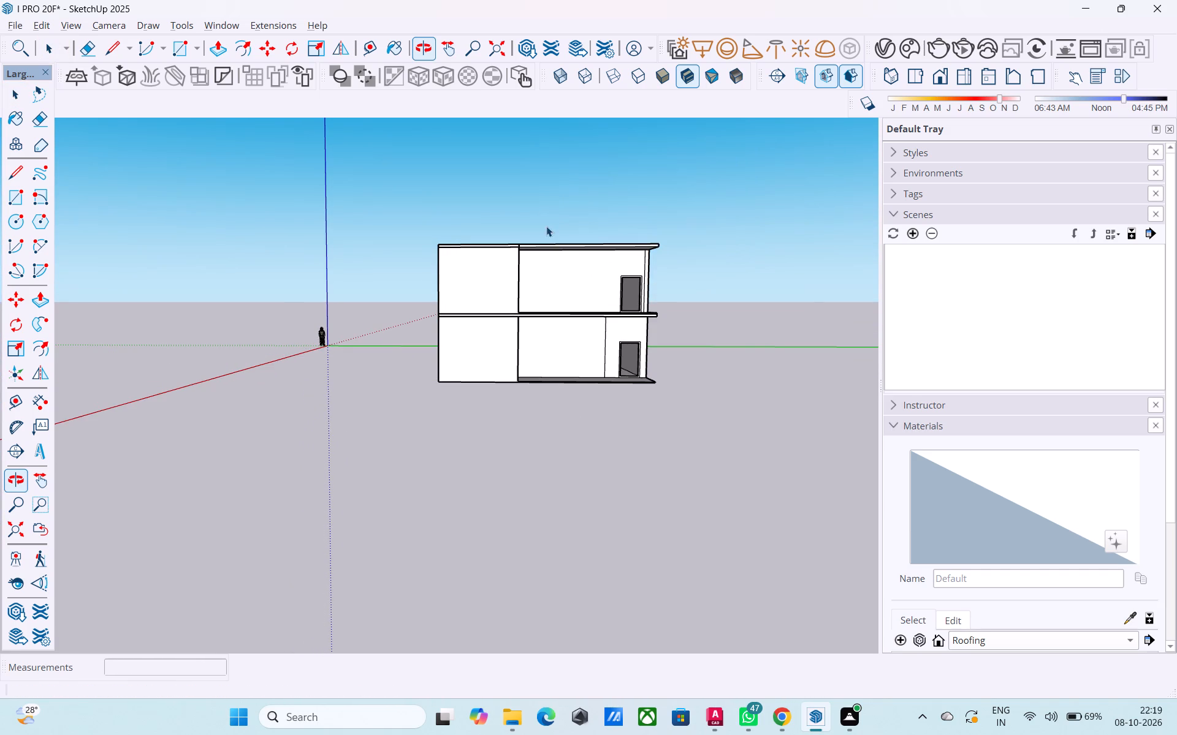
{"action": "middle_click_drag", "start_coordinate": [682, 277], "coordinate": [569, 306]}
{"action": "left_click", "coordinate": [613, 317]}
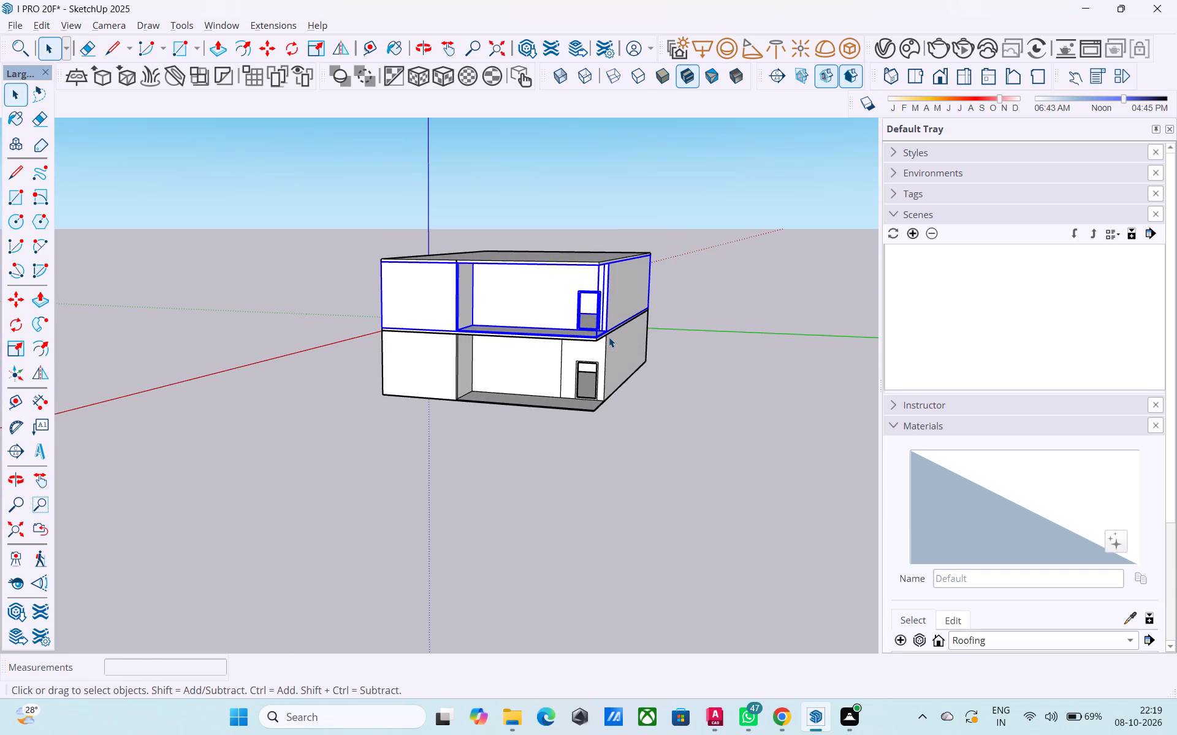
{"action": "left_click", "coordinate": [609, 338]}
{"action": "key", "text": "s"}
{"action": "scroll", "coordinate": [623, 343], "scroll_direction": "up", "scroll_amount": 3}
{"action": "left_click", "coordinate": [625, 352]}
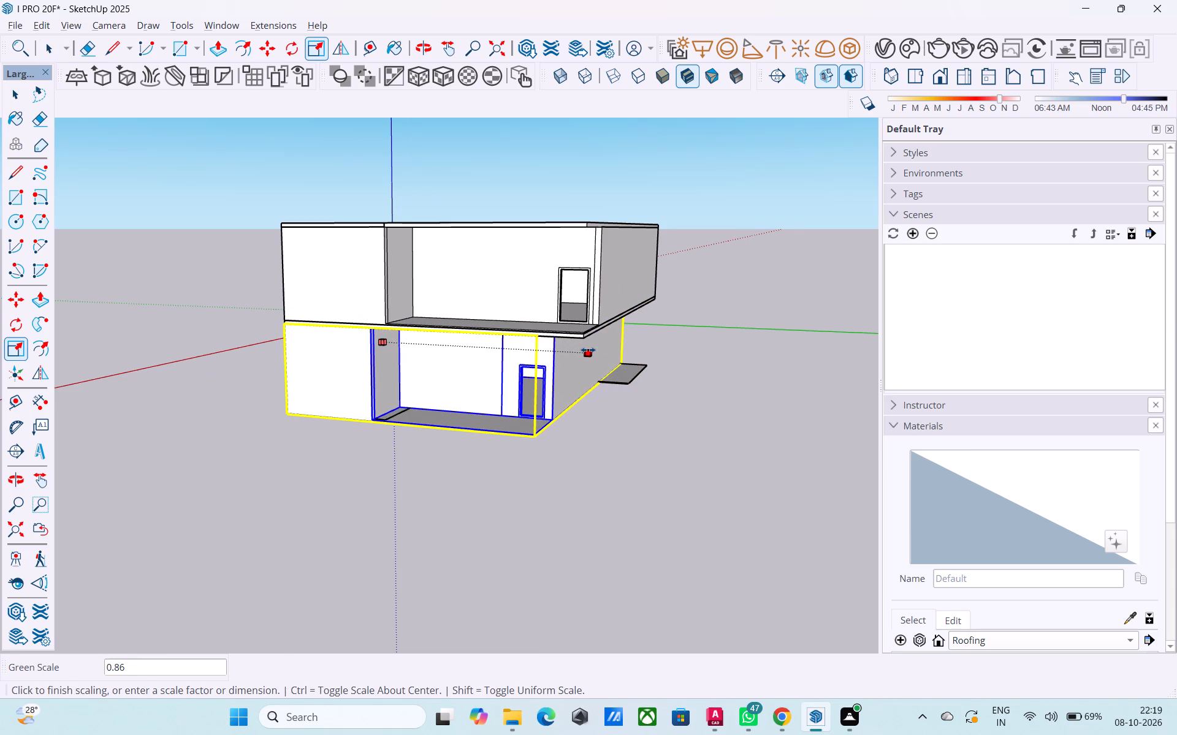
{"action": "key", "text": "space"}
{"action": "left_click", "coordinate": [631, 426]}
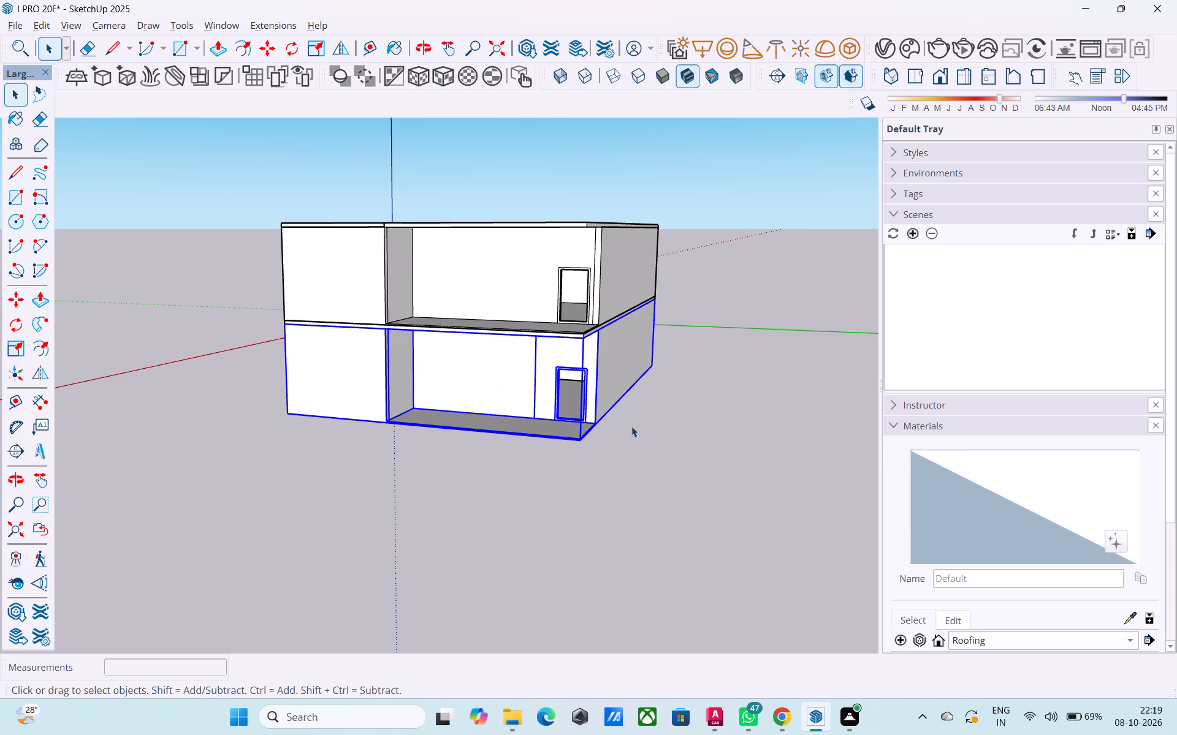
Open the roof slab group and draw a 10' by 10' rectangle on its top at the front corner above the enclosed front room.
{"action": "scroll", "coordinate": [591, 436], "scroll_direction": "down", "scroll_amount": 2}
{"action": "middle_click_drag", "start_coordinate": [591, 439], "coordinate": [726, 502]}
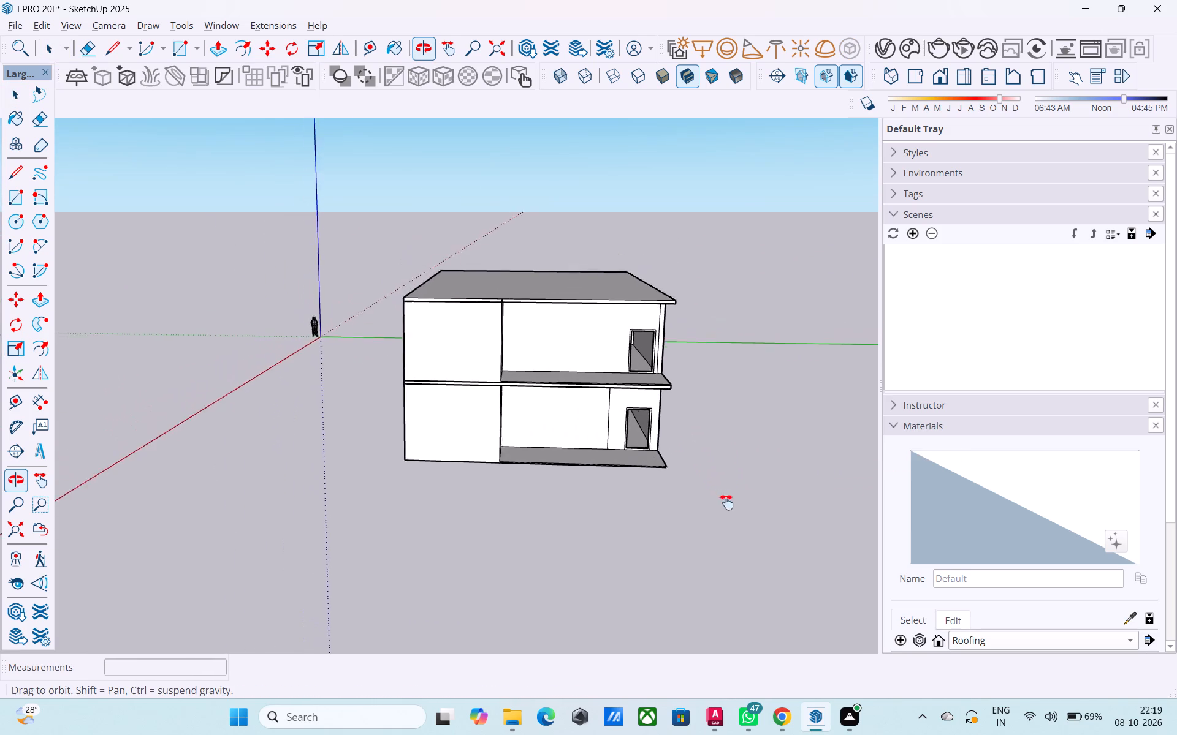
{"action": "middle_click_drag", "start_coordinate": [726, 502], "coordinate": [479, 571]}
{"action": "middle_click_drag", "start_coordinate": [493, 465], "coordinate": [688, 491]}
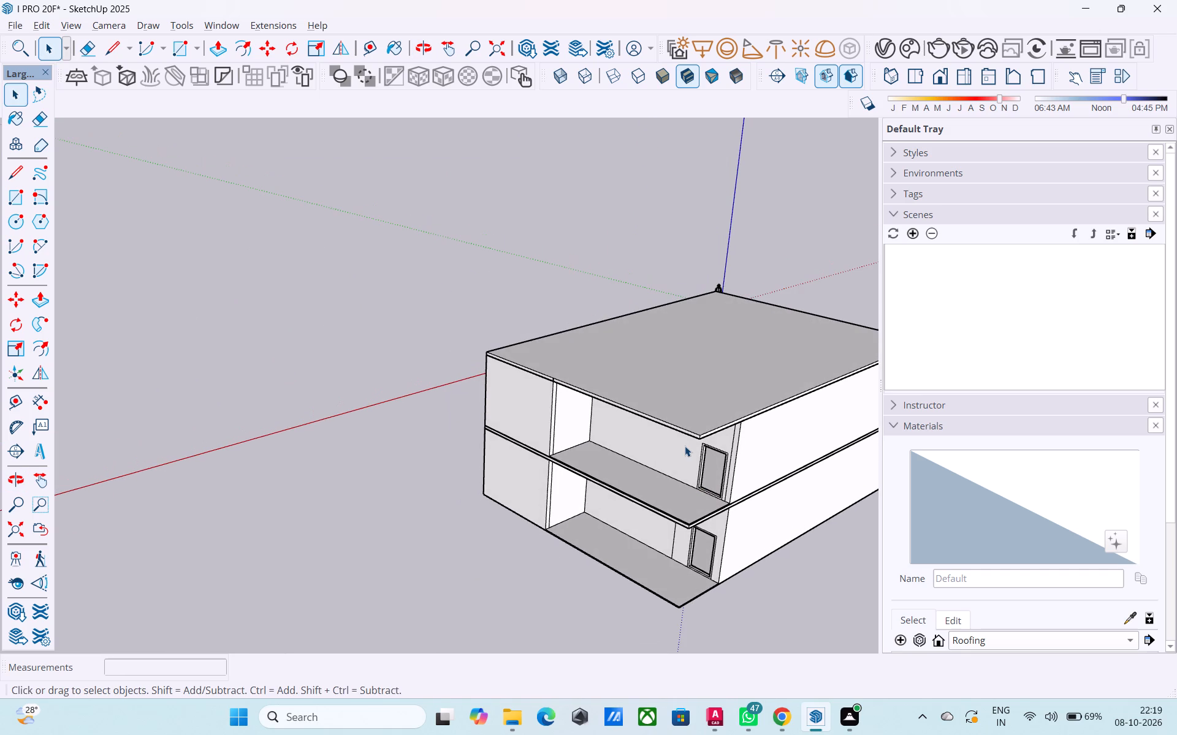
{"action": "middle_click_drag", "start_coordinate": [846, 582], "coordinate": [818, 669]}
{"action": "middle_click_drag", "start_coordinate": [455, 437], "coordinate": [370, 470]}
{"action": "middle_click_drag", "start_coordinate": [511, 480], "coordinate": [431, 502]}
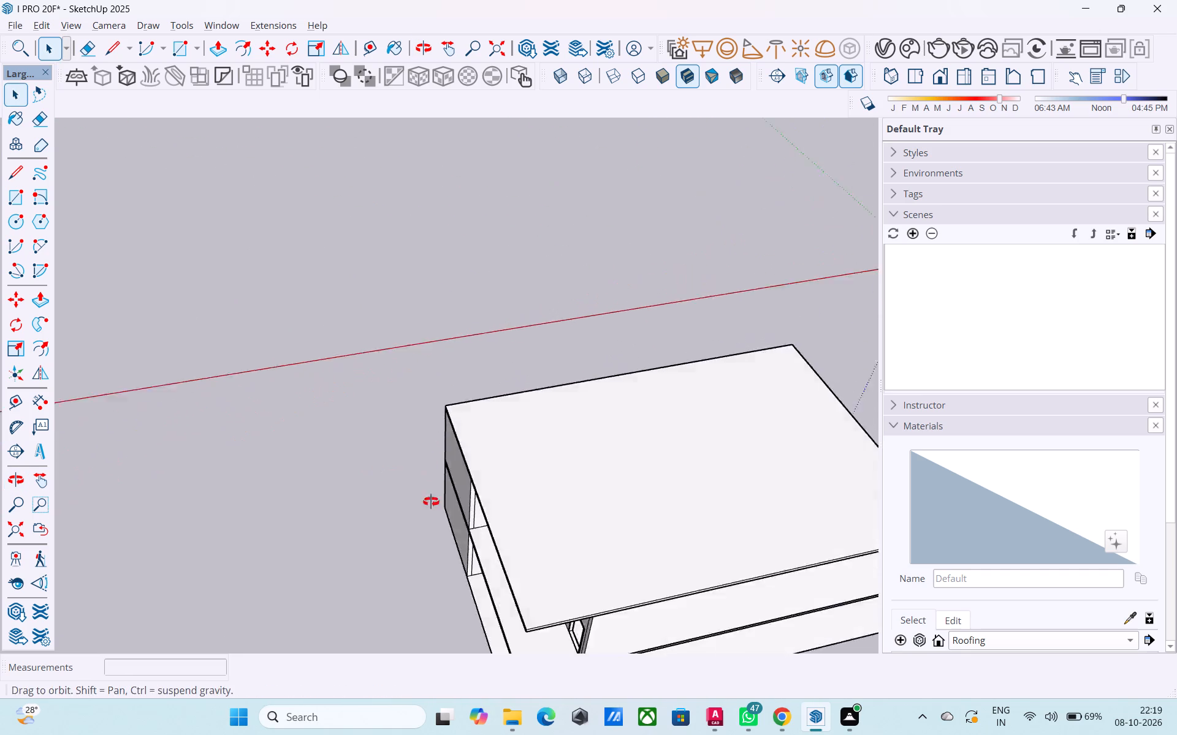
{"action": "middle_click_drag", "start_coordinate": [431, 502], "coordinate": [370, 480]}
{"action": "scroll", "coordinate": [403, 410], "scroll_direction": "up", "scroll_amount": 2}
{"action": "double_click", "coordinate": [437, 433]}
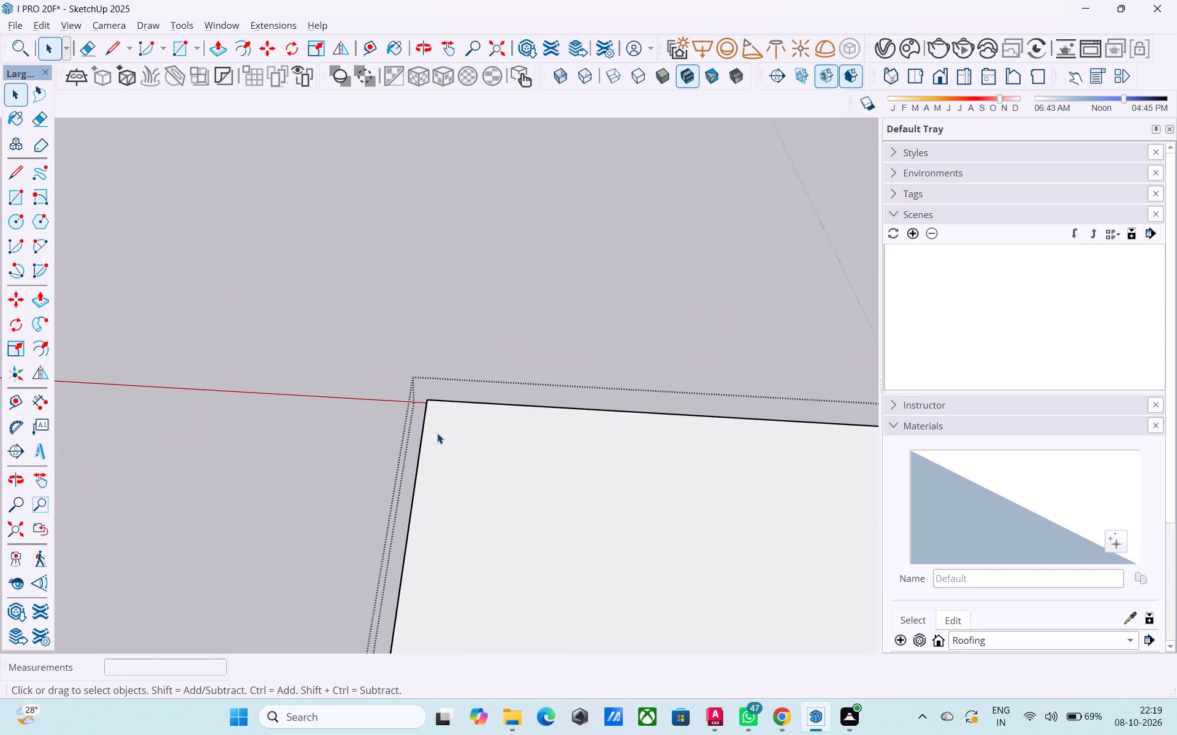
{"action": "key", "text": "r"}
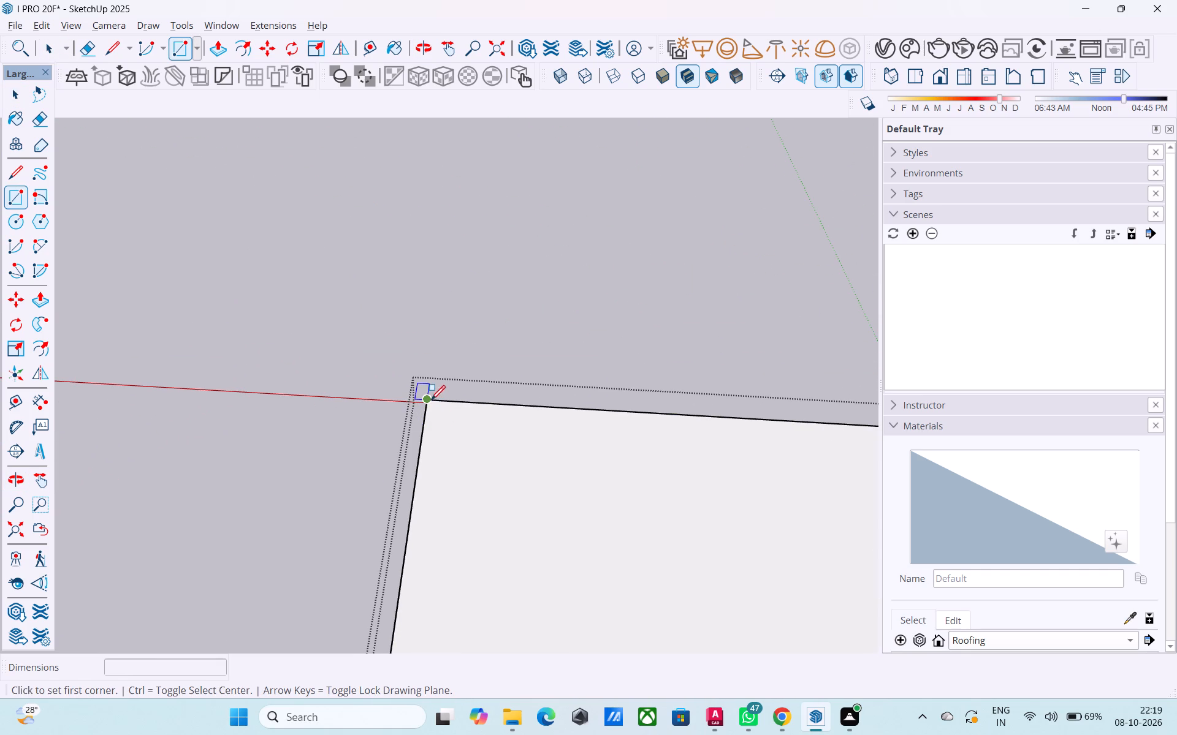
{"action": "left_click", "coordinate": [431, 401]}
{"action": "type", "text": "10'"}
{"action": "key", "text": "comma"}
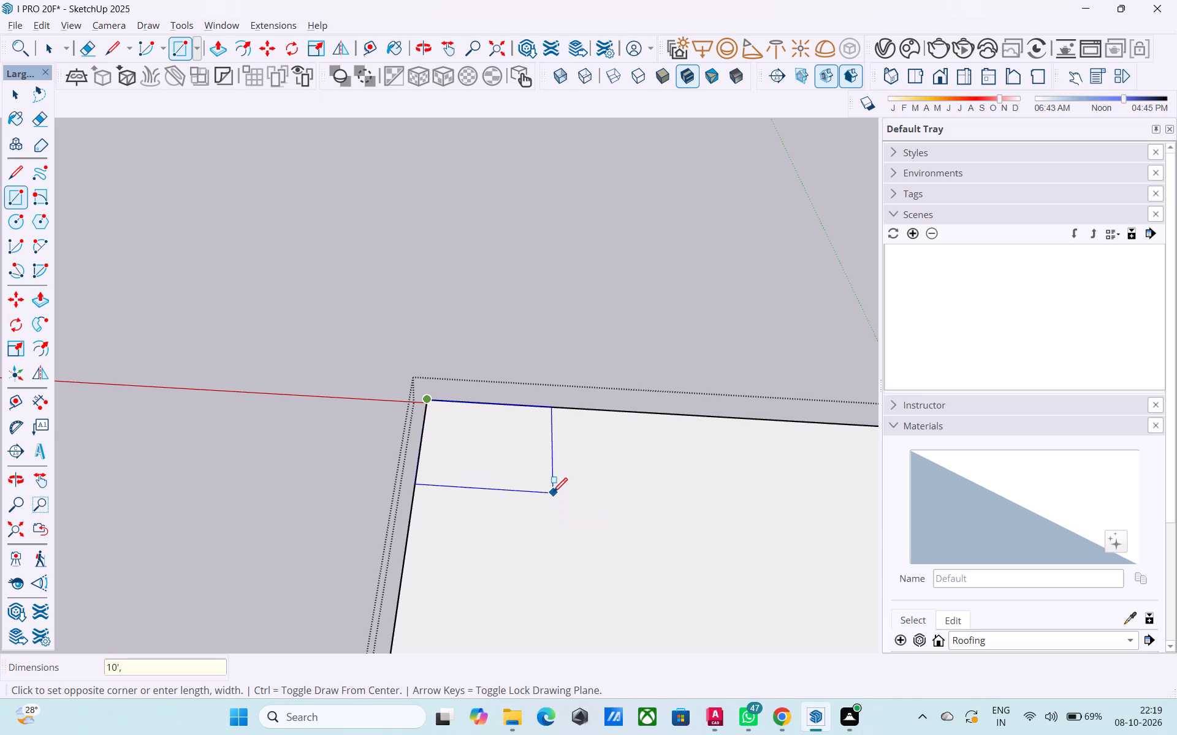
{"action": "type", "text": "10'"}
{"action": "key", "text": "Return"}
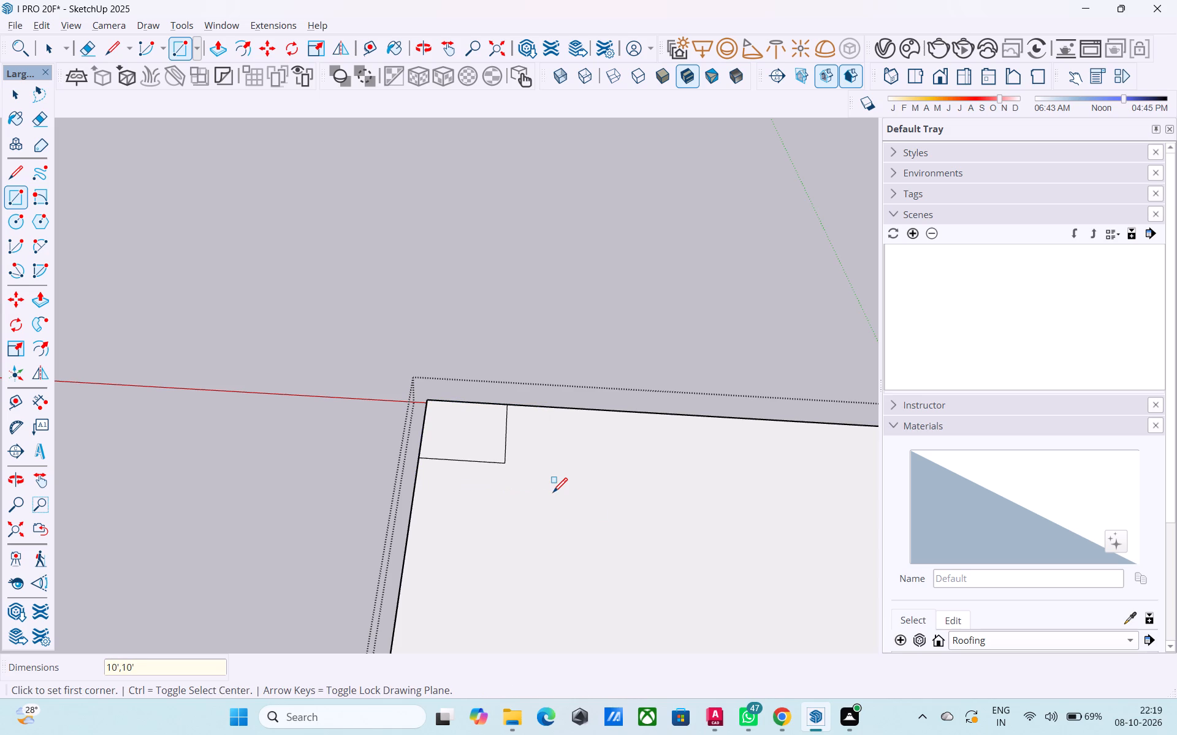
Draw a line up the slab's front edge at the front partition and another from there across the roof surface along the red axis.
{"action": "scroll", "coordinate": [525, 496], "scroll_direction": "down", "scroll_amount": 2}
{"action": "middle_click_drag", "start_coordinate": [519, 516], "coordinate": [745, 426]}
{"action": "scroll", "coordinate": [547, 472], "scroll_direction": "down", "scroll_amount": 2}
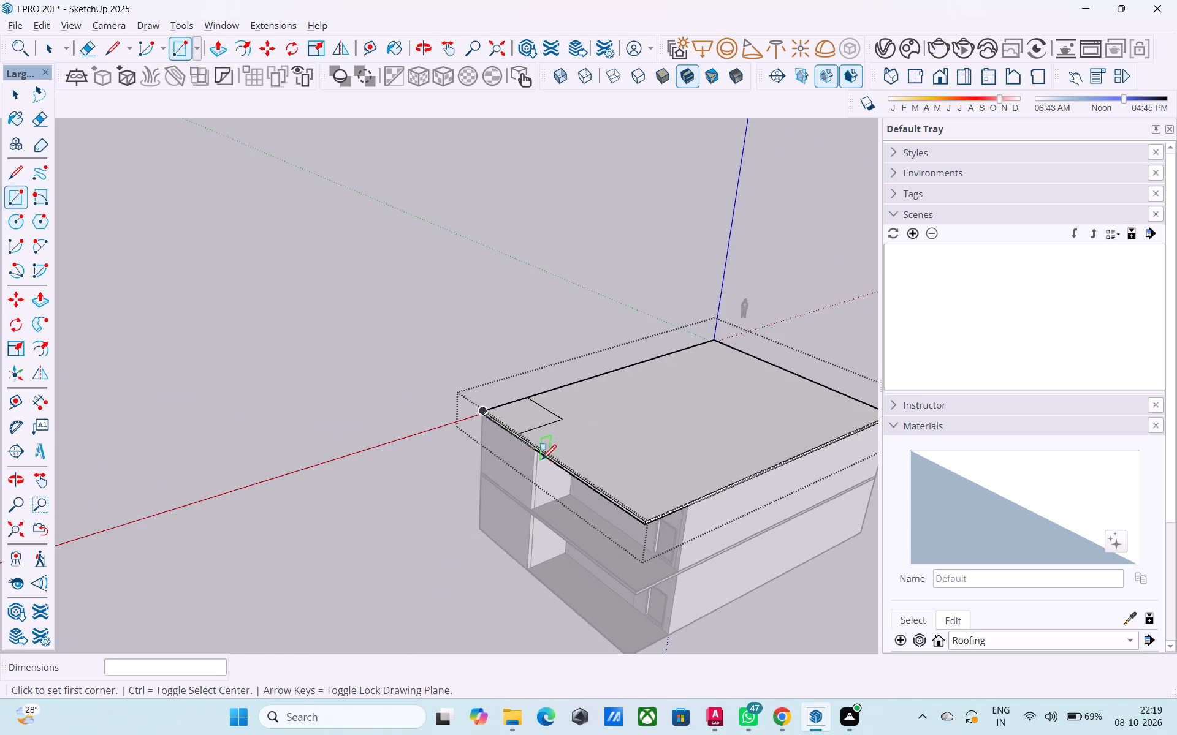
{"action": "middle_click_drag", "start_coordinate": [542, 459], "coordinate": [634, 508]}
{"action": "middle_click_drag", "start_coordinate": [588, 449], "coordinate": [635, 402]}
{"action": "scroll", "coordinate": [613, 405], "scroll_direction": "up", "scroll_amount": 10}
{"action": "key", "text": "space"}
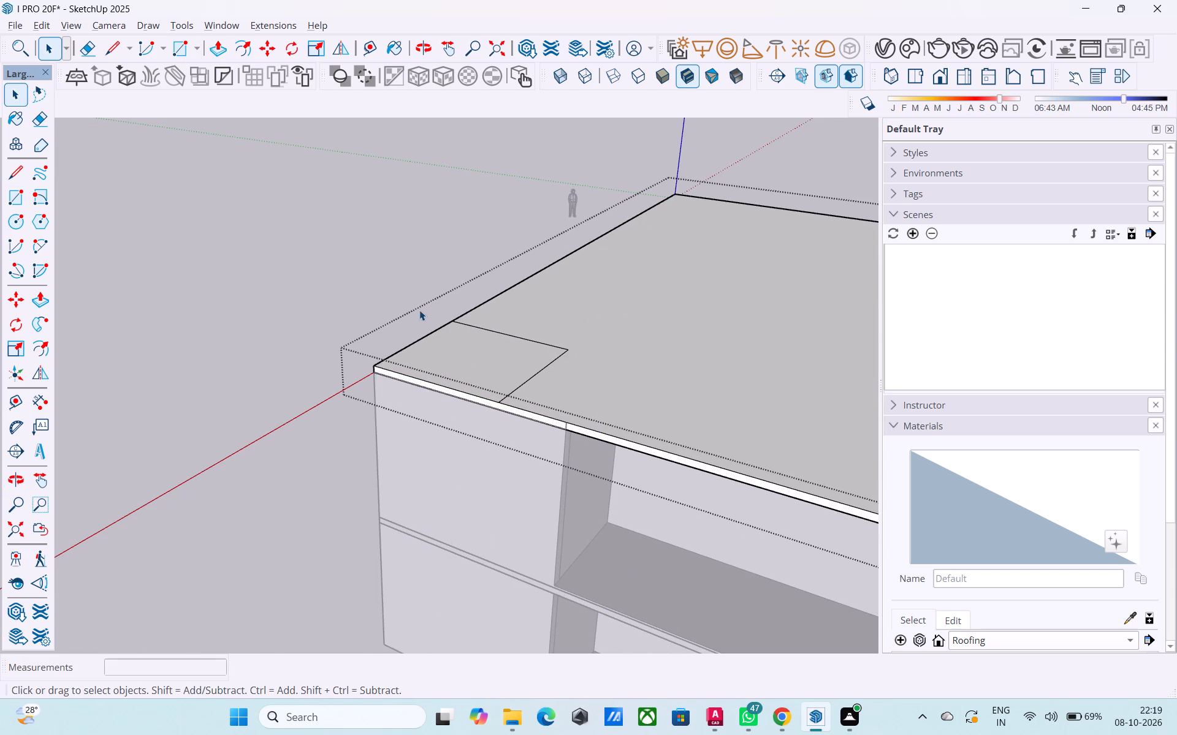
{"action": "key", "text": "l"}
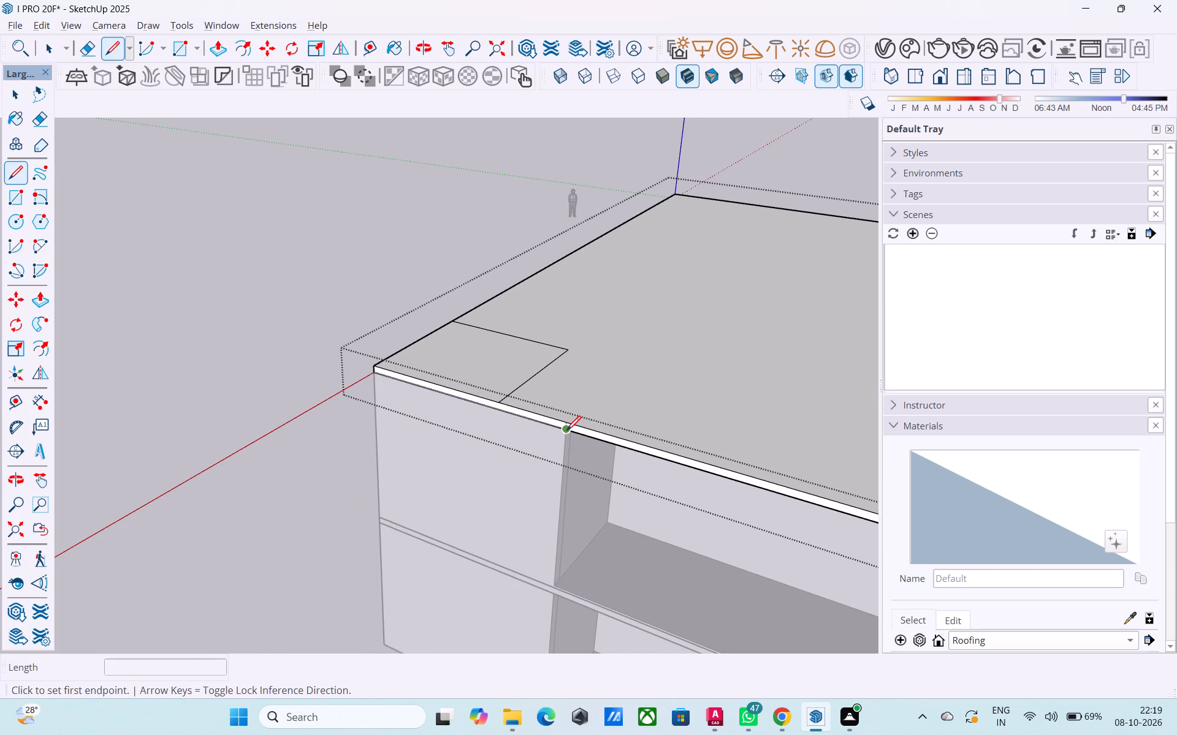
{"action": "left_click", "coordinate": [566, 432]}
{"action": "left_click", "coordinate": [566, 426]}
{"action": "scroll", "coordinate": [567, 423], "scroll_direction": "up", "scroll_amount": 5}
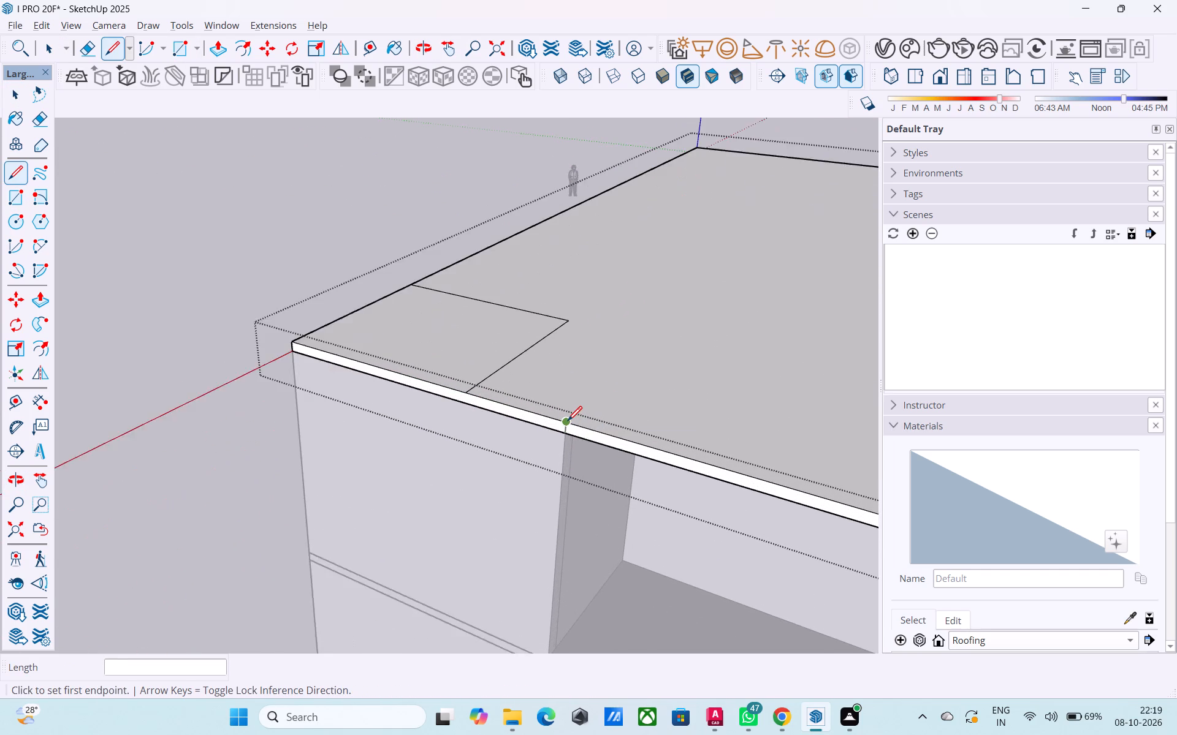
{"action": "left_click", "coordinate": [568, 422]}
{"action": "middle_click_drag", "start_coordinate": [657, 348], "coordinate": [485, 497]}
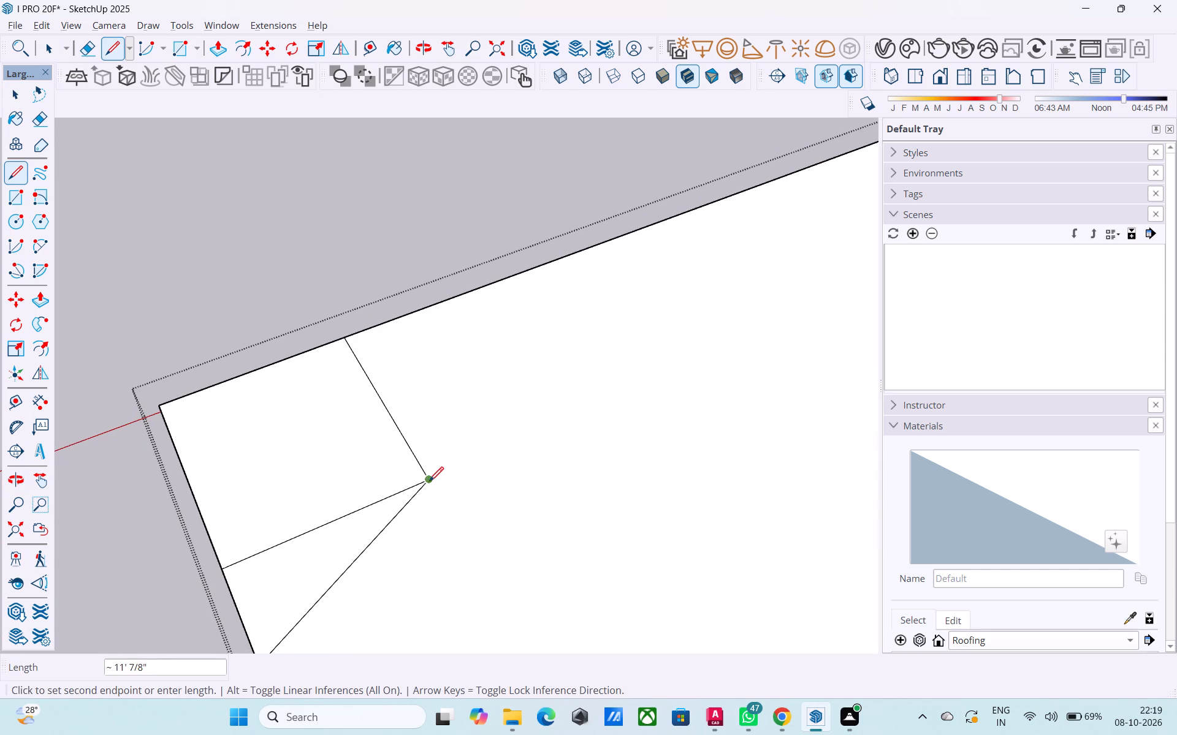
{"action": "left_click", "coordinate": [547, 545]}
{"action": "key", "text": "space"}
Extend the rectangle's rear side 4' 9" to the new line and erase the old side between them, leaving one larger rectangle.
{"action": "key", "text": "l"}
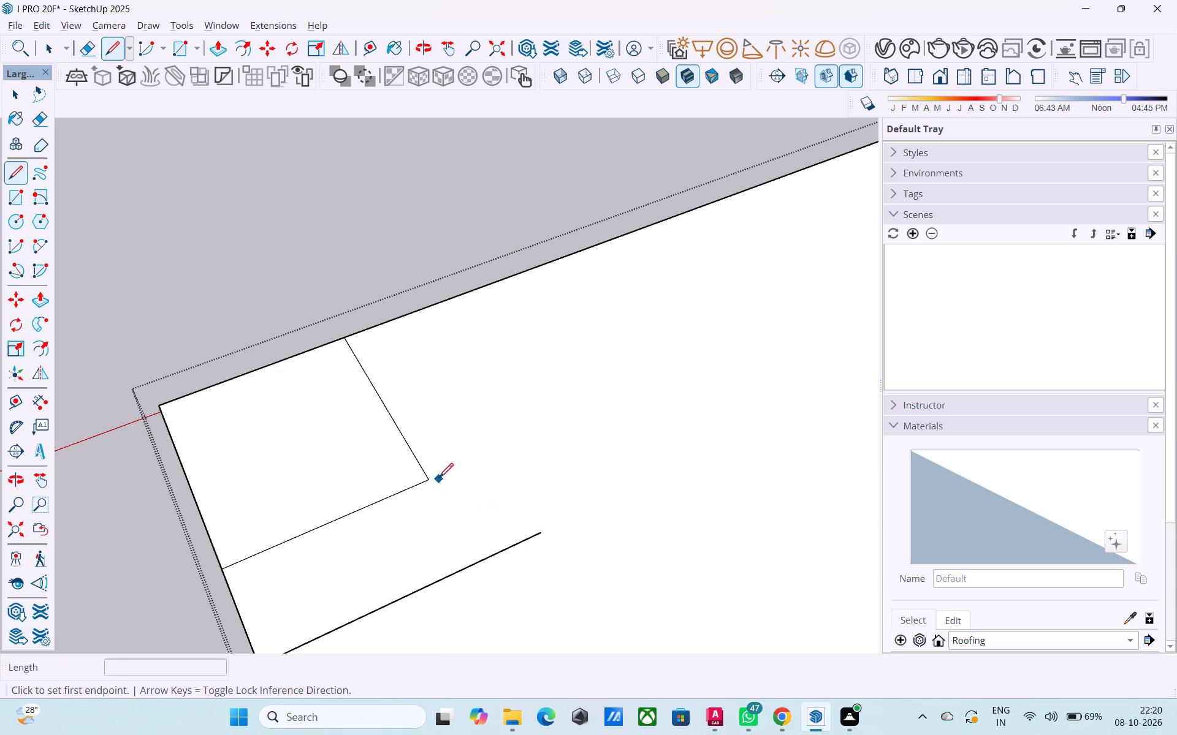
{"action": "left_click", "coordinate": [430, 480]}
{"action": "left_click", "coordinate": [474, 563]}
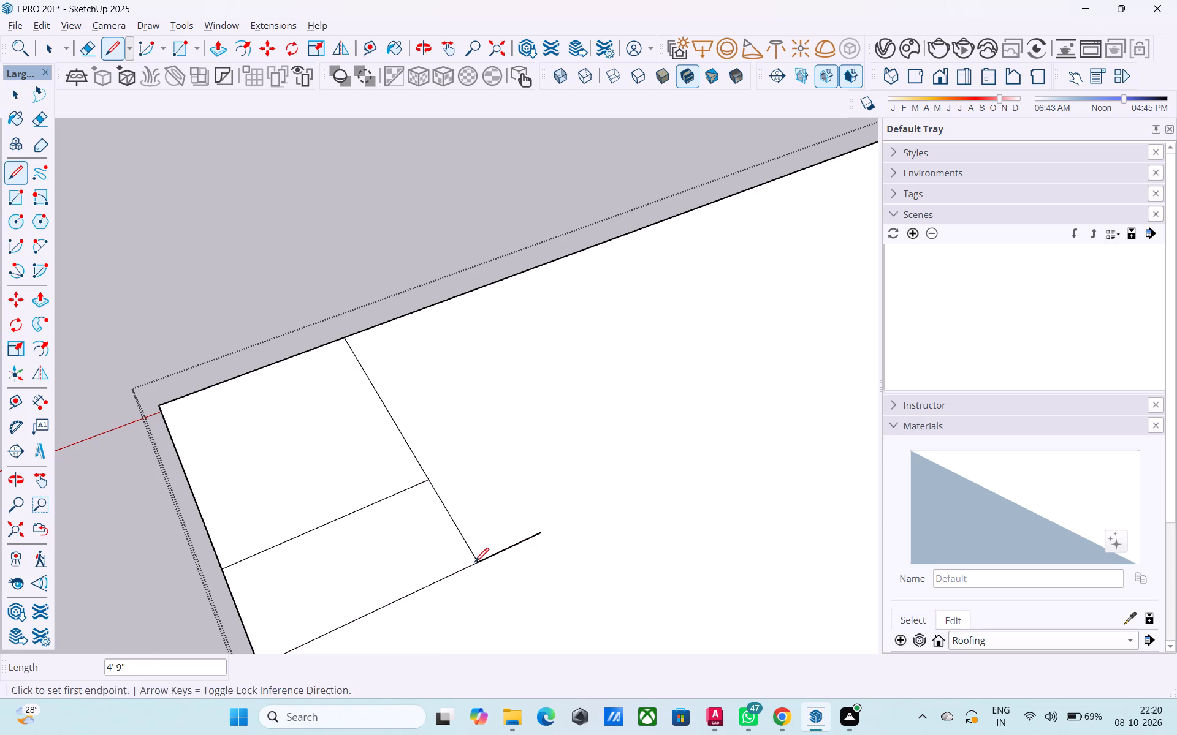
{"action": "key", "text": "space"}
{"action": "key", "text": "e"}
{"action": "left_click_drag", "start_coordinate": [408, 521], "coordinate": [379, 480]}
{"action": "key", "text": "space"}
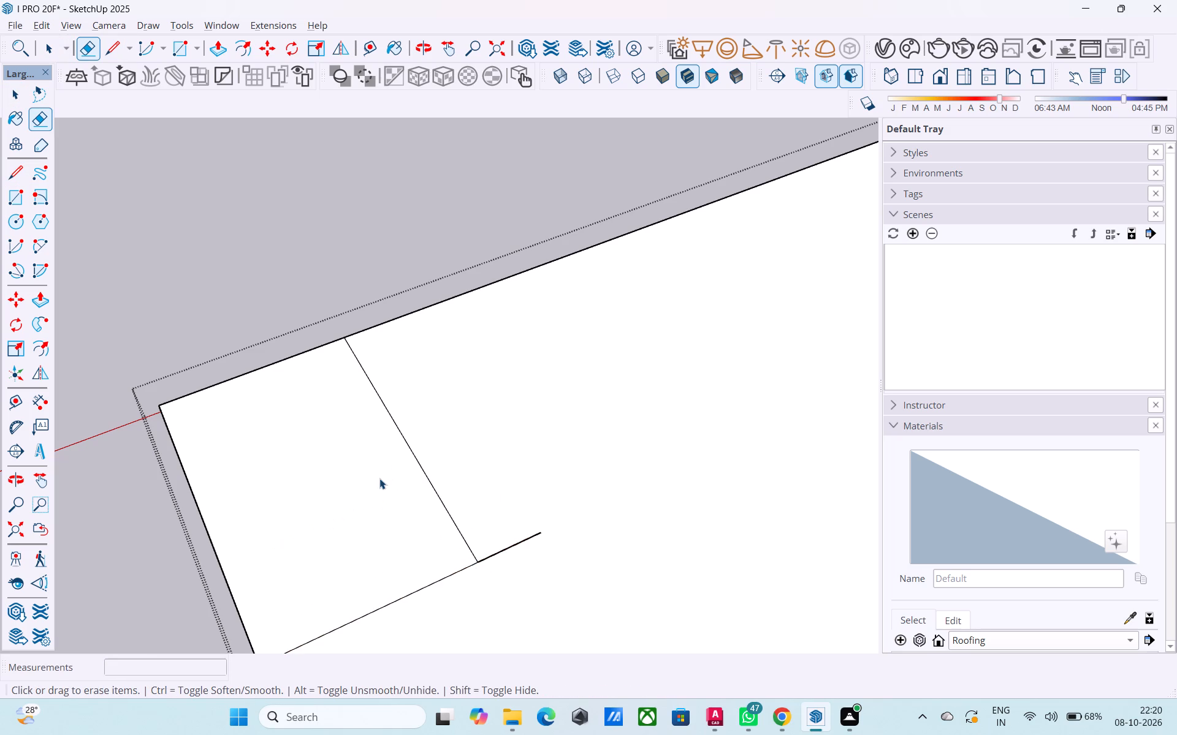
Offset the enlarged rectangle's outline 9" inward to form a wall-thickness border.
{"action": "left_click", "coordinate": [379, 478]}
{"action": "key", "text": "f"}
{"action": "left_click", "coordinate": [379, 478]}
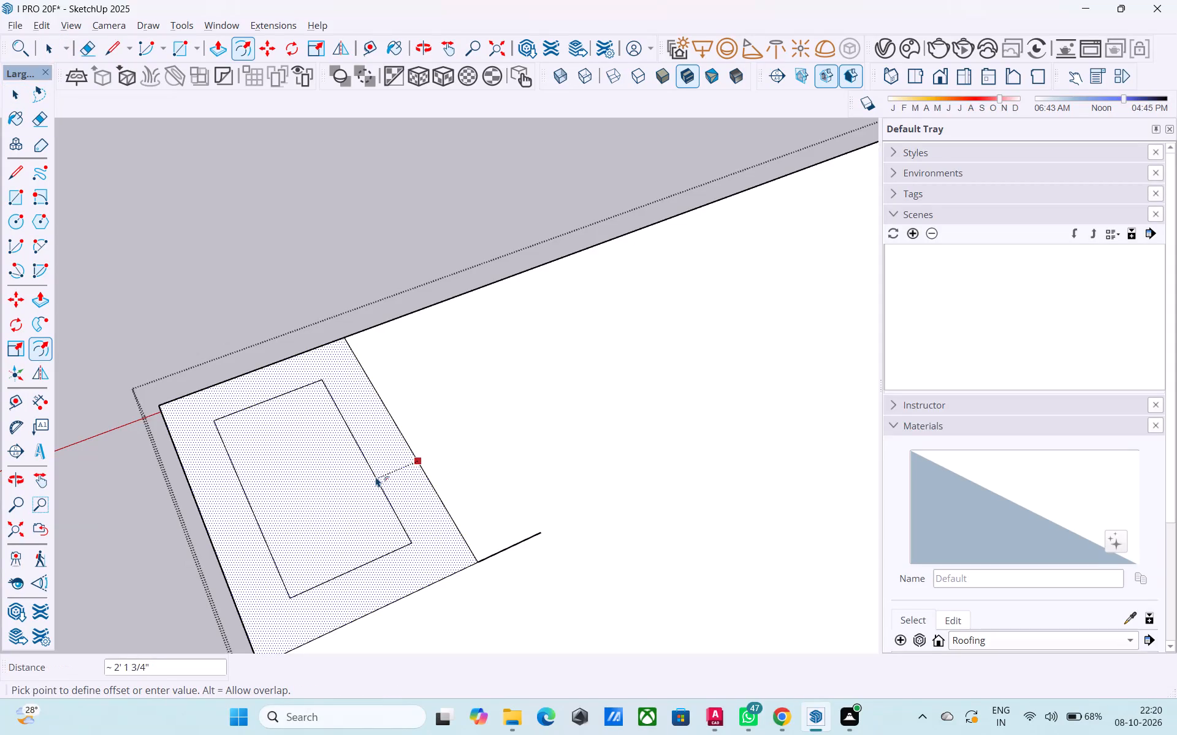
{"action": "key", "text": "9"}
{"action": "key", "text": "shift+quotedbl"}
{"action": "key", "text": "Return"}
{"action": "middle_click_drag", "start_coordinate": [274, 521], "coordinate": [367, 490]}
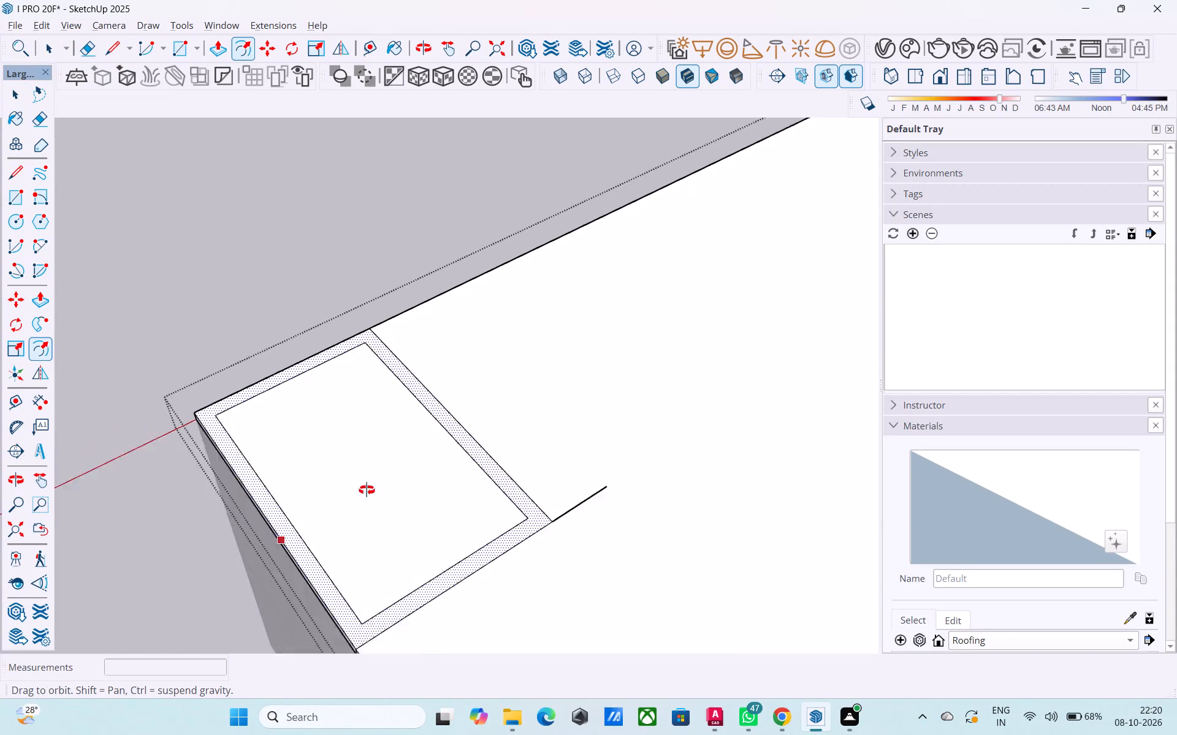
Erase the leftover line stub on the roof surface beyond the enclosure rectangle's rear corner.
{"action": "middle_click_drag", "start_coordinate": [367, 490], "coordinate": [367, 490]}
{"action": "key", "text": "space"}
{"action": "key", "text": "e"}
{"action": "left_click_drag", "start_coordinate": [652, 468], "coordinate": [634, 454]}
{"action": "key", "text": "space"}
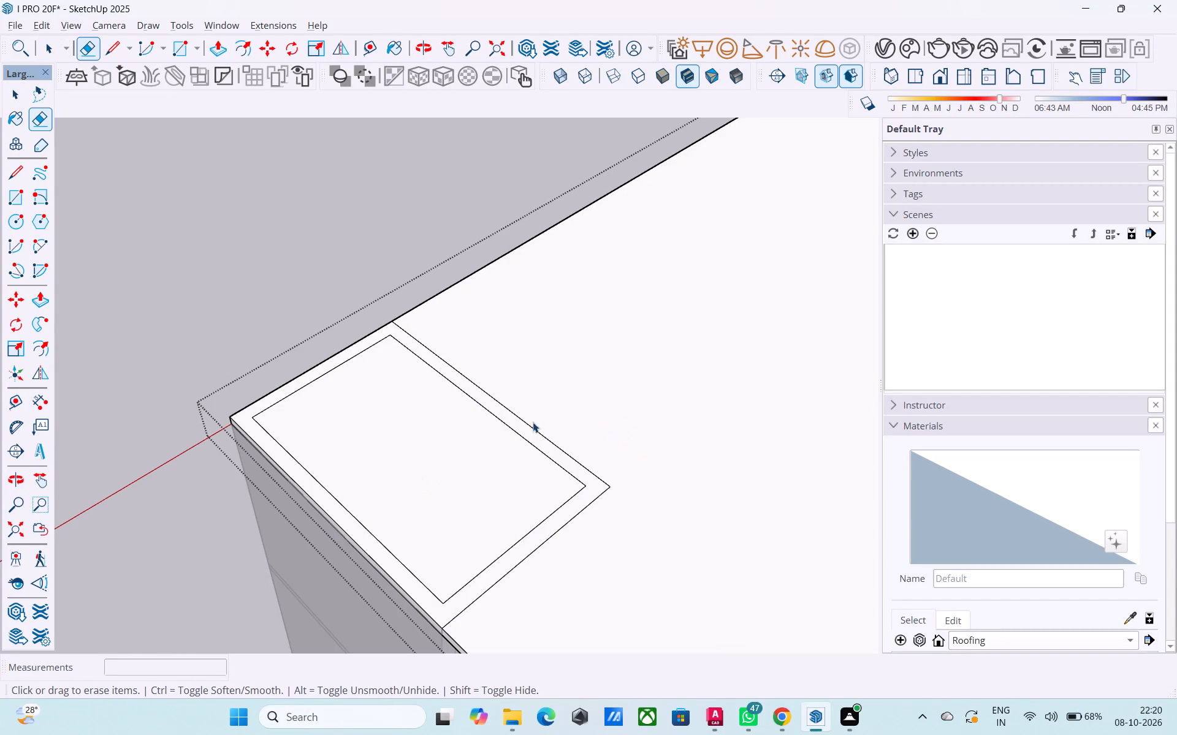
{"action": "left_click", "coordinate": [256, 258]}
Push/Pull the 9" border on the roof slab up 12' to form the rooftop enclosure walls.
{"action": "middle_click_drag", "start_coordinate": [324, 462], "coordinate": [582, 316]}
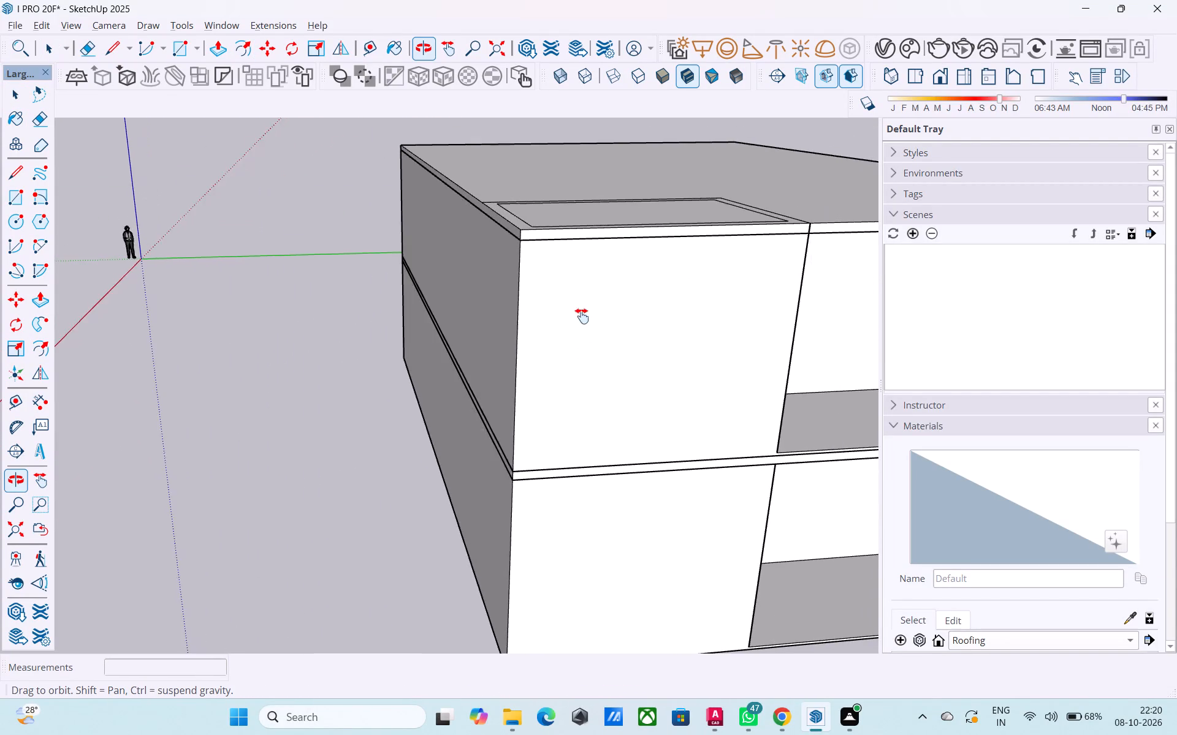
{"action": "middle_click_drag", "start_coordinate": [582, 316], "coordinate": [184, 489]}
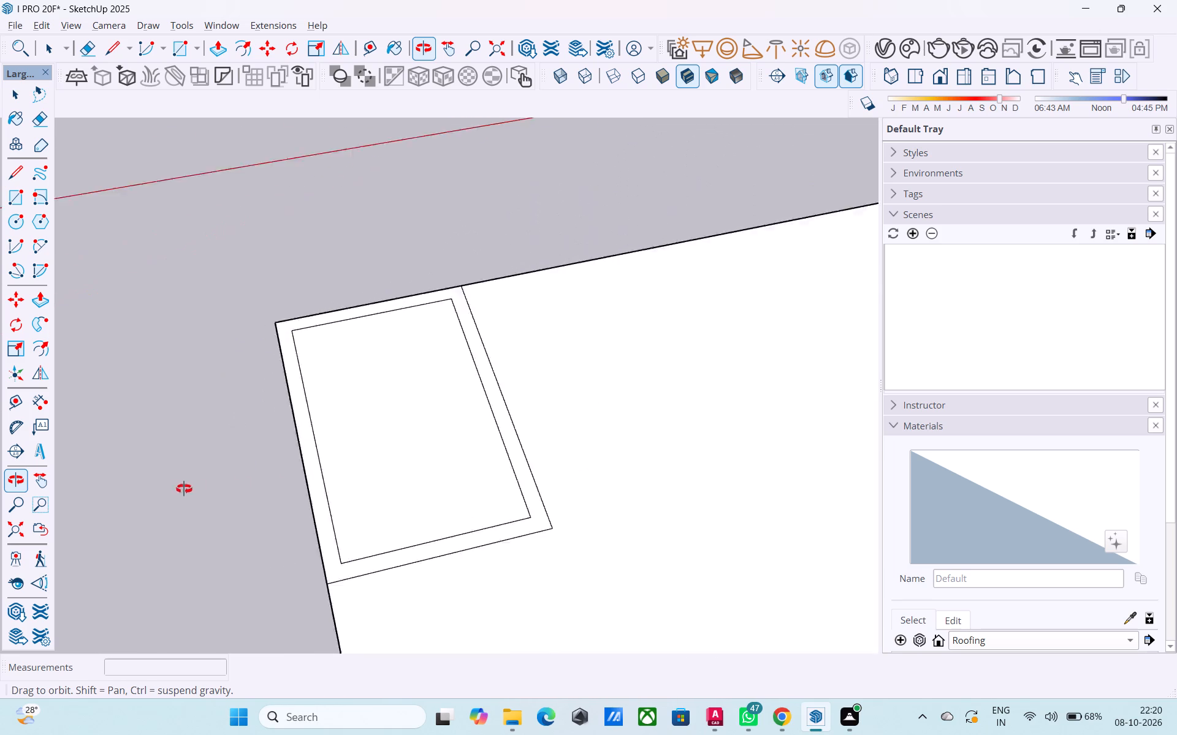
{"action": "middle_click_drag", "start_coordinate": [184, 489], "coordinate": [178, 489]}
{"action": "scroll", "coordinate": [230, 476], "scroll_direction": "up", "scroll_amount": 1}
{"action": "double_click", "coordinate": [312, 484]}
{"action": "left_click", "coordinate": [238, 493]}
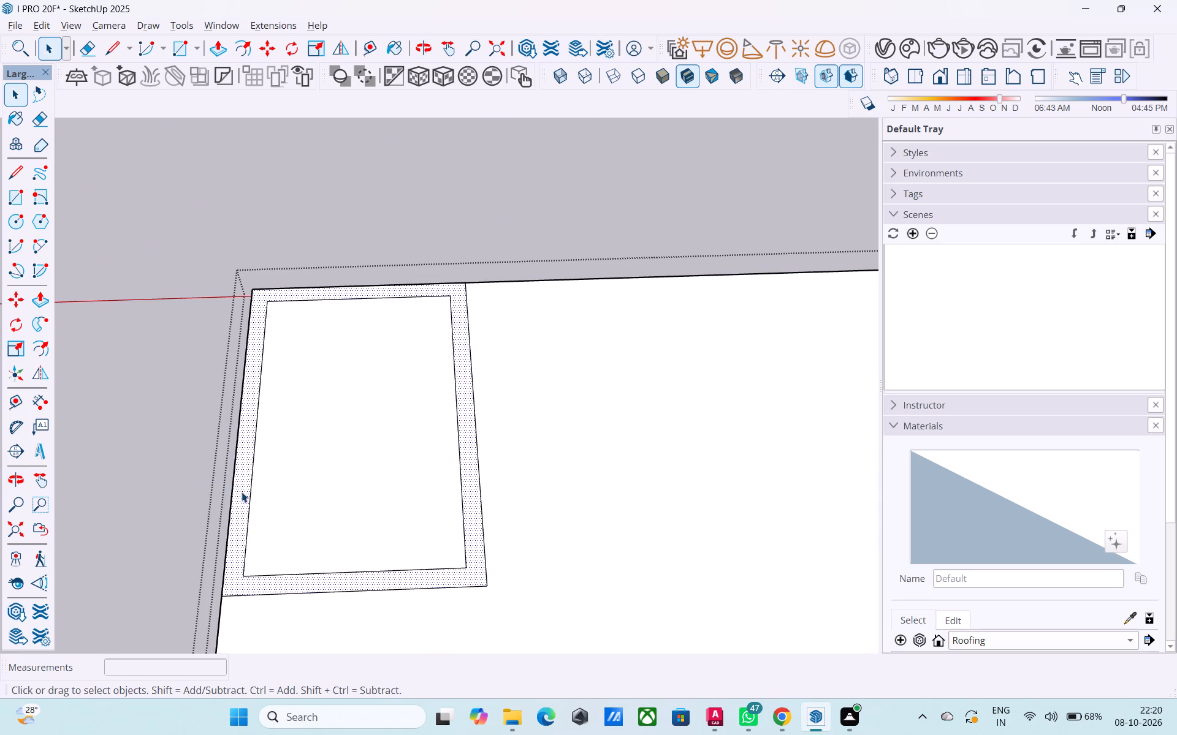
{"action": "key", "text": "p"}
{"action": "left_click", "coordinate": [245, 489]}
{"action": "scroll", "coordinate": [305, 402], "scroll_direction": "down", "scroll_amount": 3}
{"action": "middle_click_drag", "start_coordinate": [295, 433], "coordinate": [687, 320]}
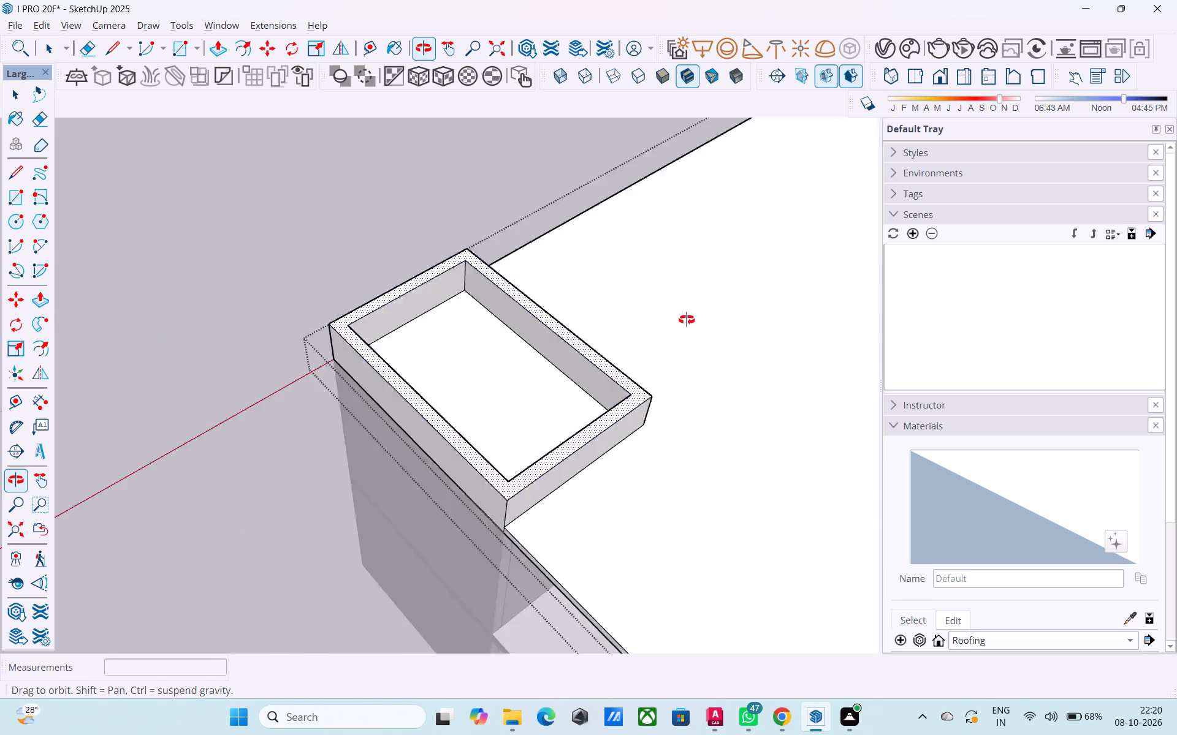
{"action": "middle_click_drag", "start_coordinate": [687, 320], "coordinate": [695, 309]}
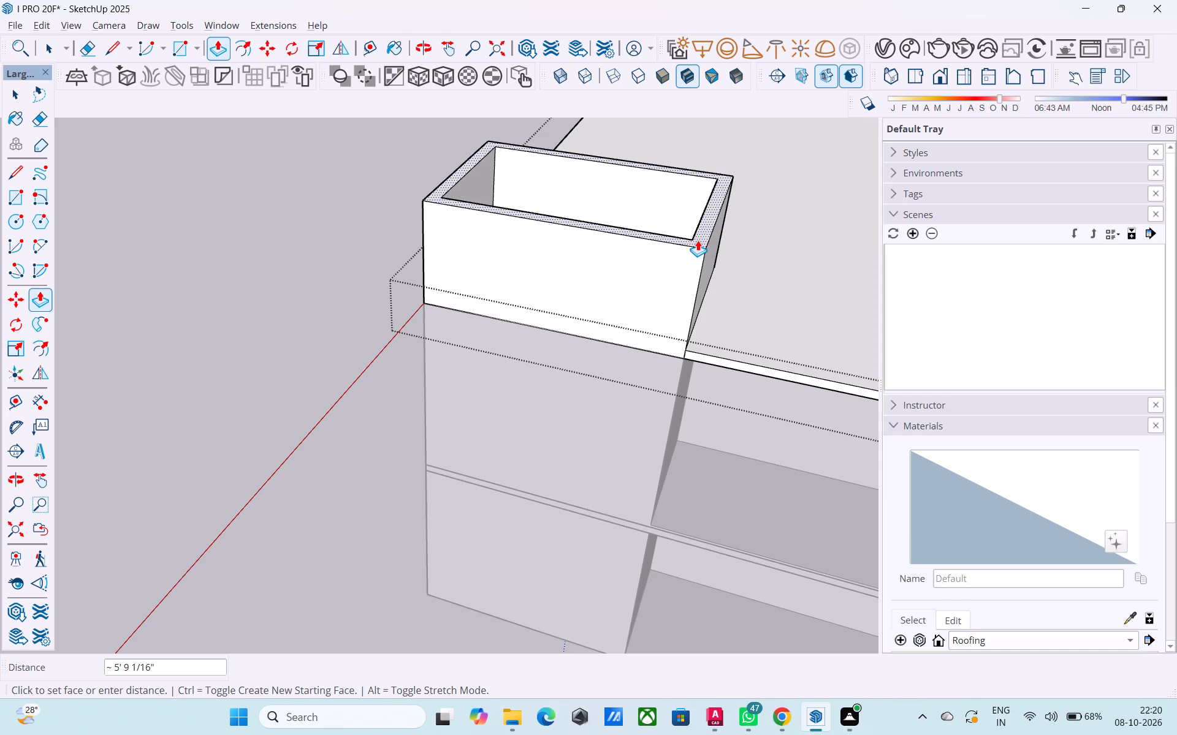
{"action": "key", "text": "1"}
{"action": "type", "text": "2'"}
{"action": "key", "text": "Return"}
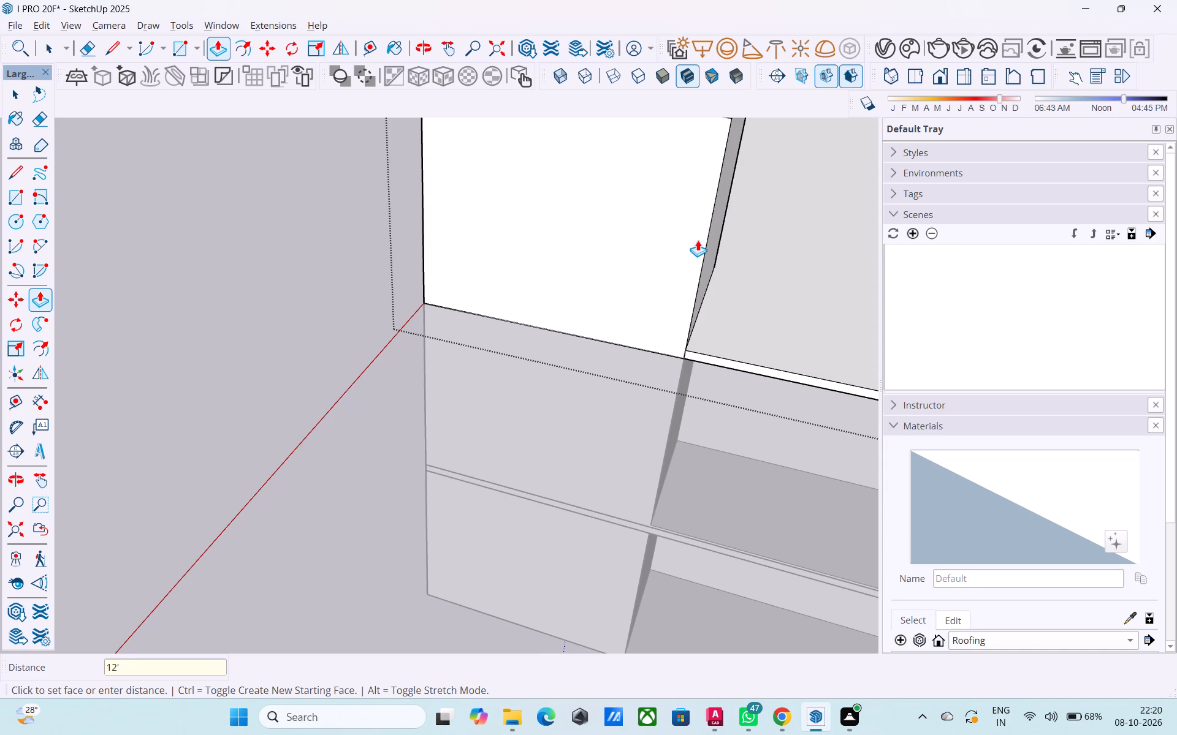
Close the roof slab group and draw a line across the front of the enclosure's base, level with the slab's top edge.
{"action": "scroll", "coordinate": [693, 254], "scroll_direction": "down", "scroll_amount": 7}
{"action": "middle_click_drag", "start_coordinate": [782, 233], "coordinate": [580, 329], "text": "shift"}
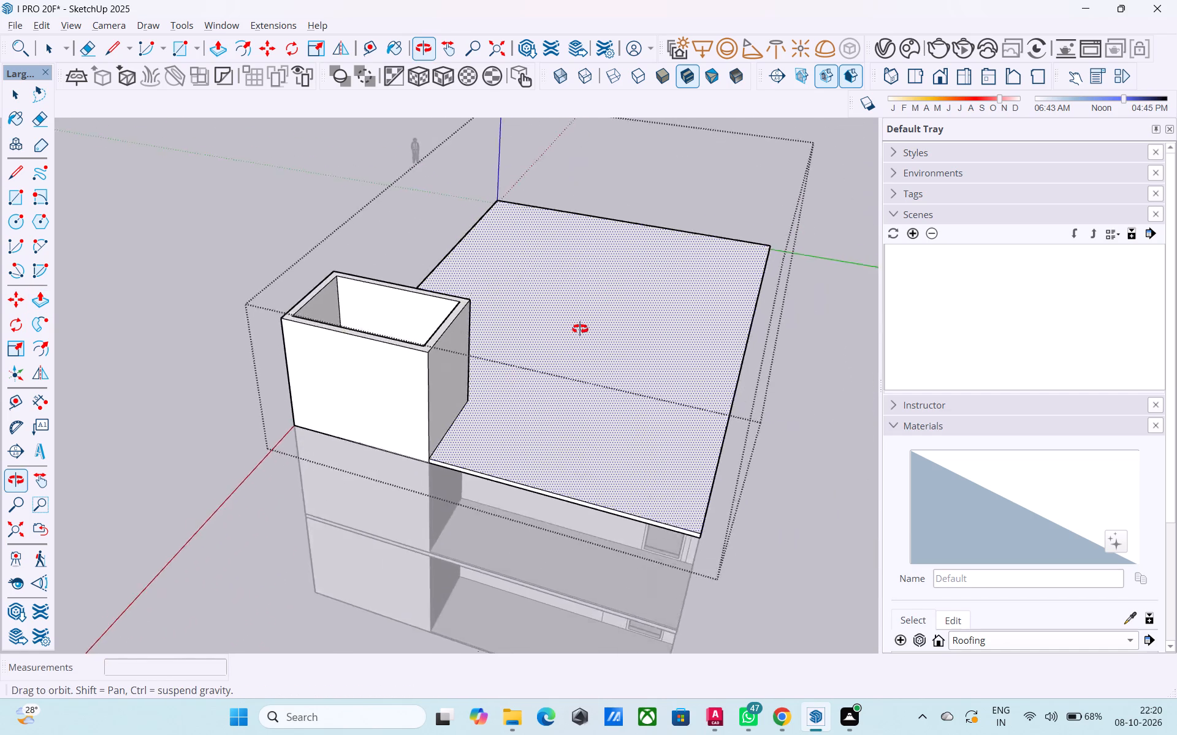
{"action": "middle_click_drag", "start_coordinate": [580, 329], "coordinate": [682, 224], "text": "shift"}
{"action": "scroll", "coordinate": [671, 233], "scroll_direction": "down", "scroll_amount": 2}
{"action": "middle_click_drag", "start_coordinate": [642, 276], "coordinate": [650, 302], "text": "shift"}
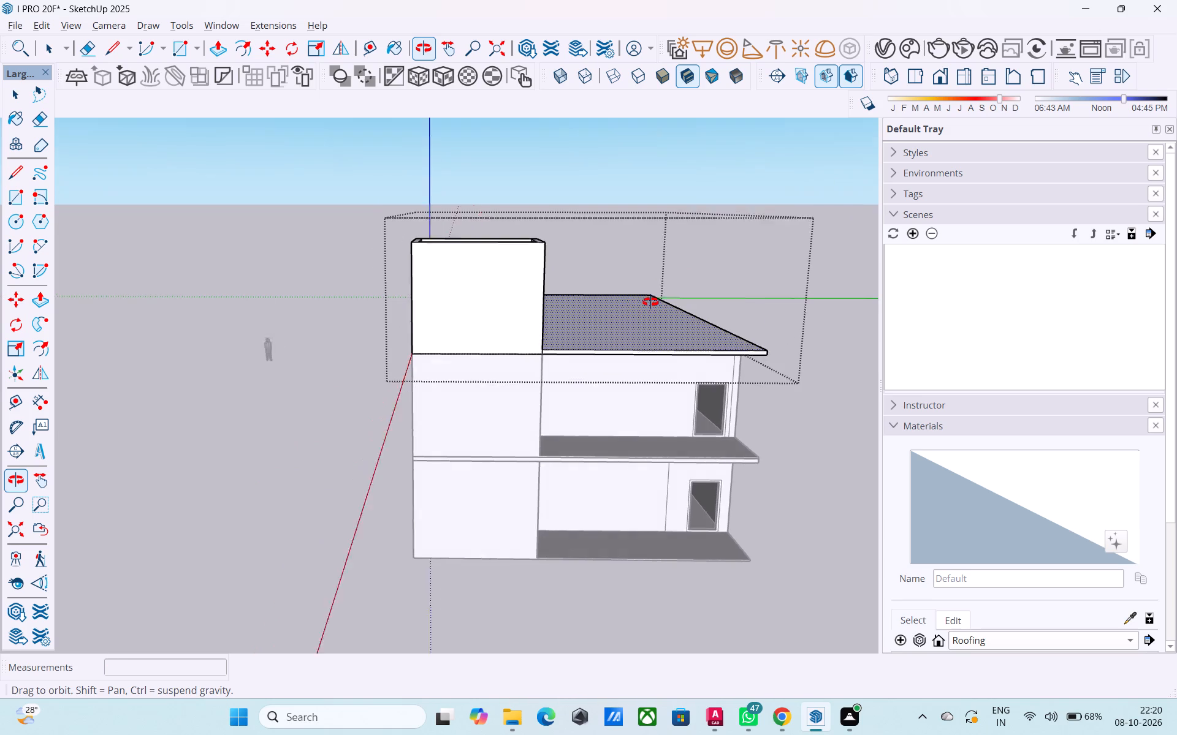
{"action": "middle_click_drag", "start_coordinate": [650, 302], "coordinate": [640, 296], "text": "shift"}
{"action": "key", "text": "space"}
{"action": "left_click", "coordinate": [792, 431]}
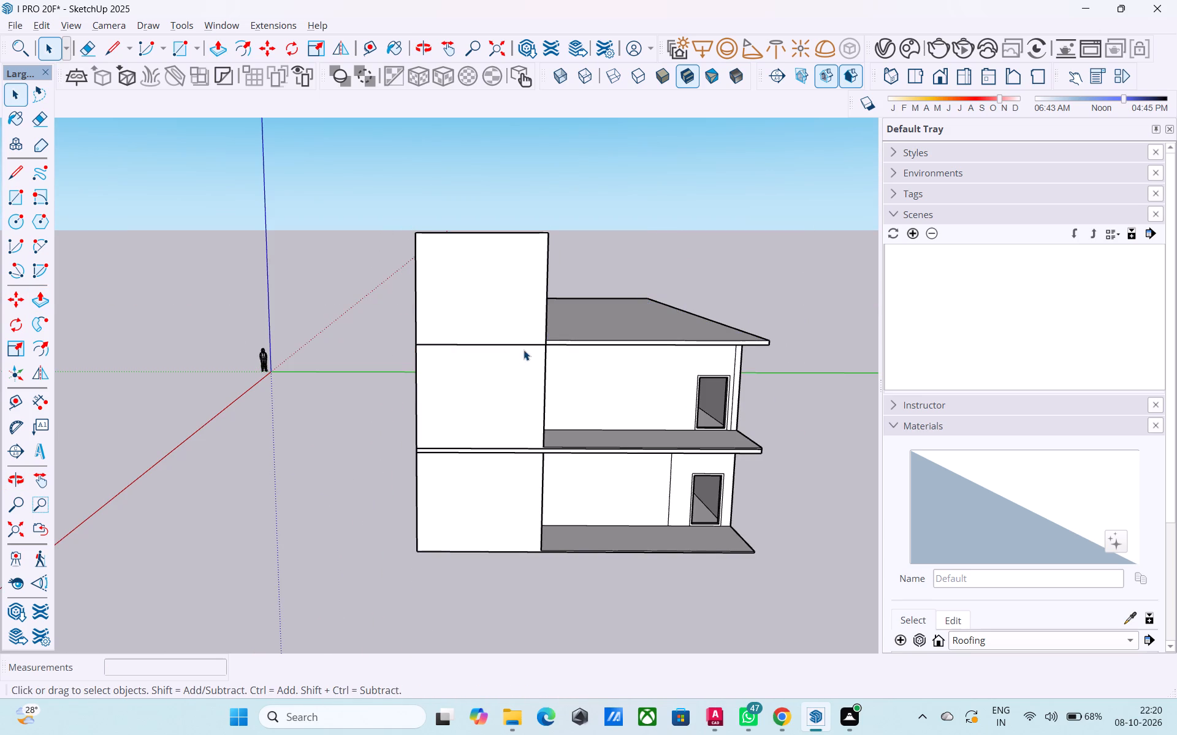
{"action": "key", "text": "l"}
{"action": "scroll", "coordinate": [551, 337], "scroll_direction": "up", "scroll_amount": 6}
{"action": "left_click", "coordinate": [549, 341]}
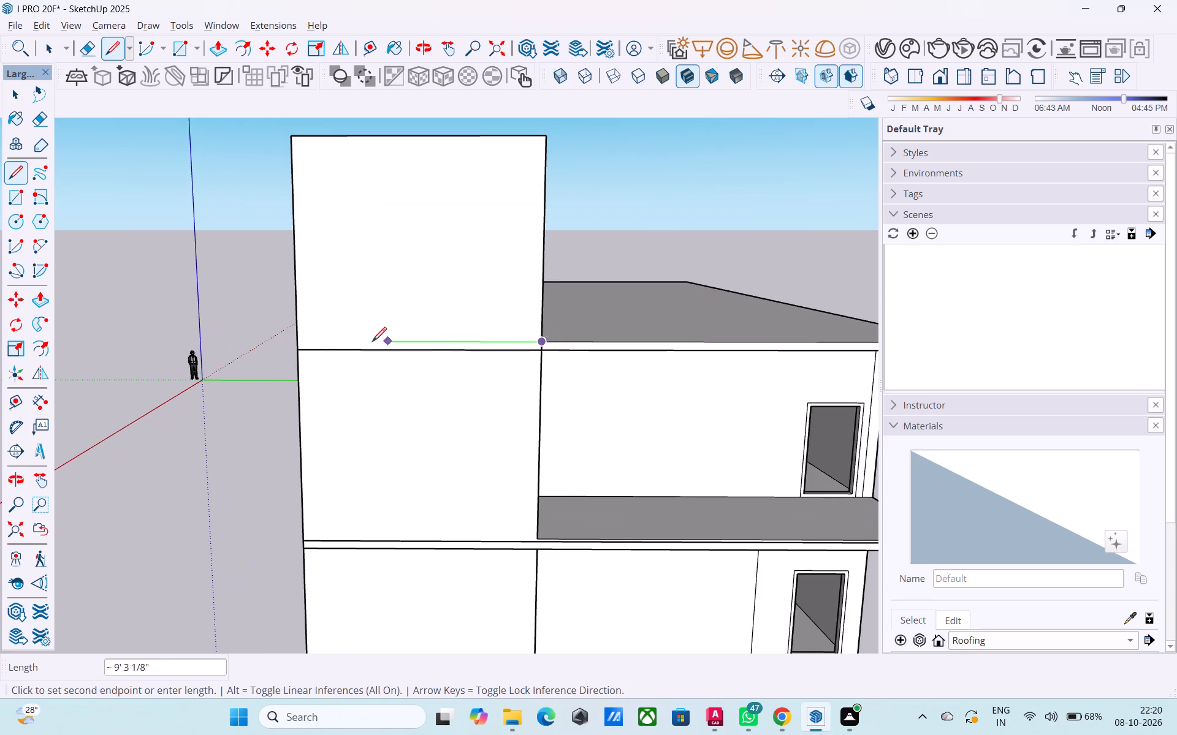
{"action": "left_click", "coordinate": [294, 347]}
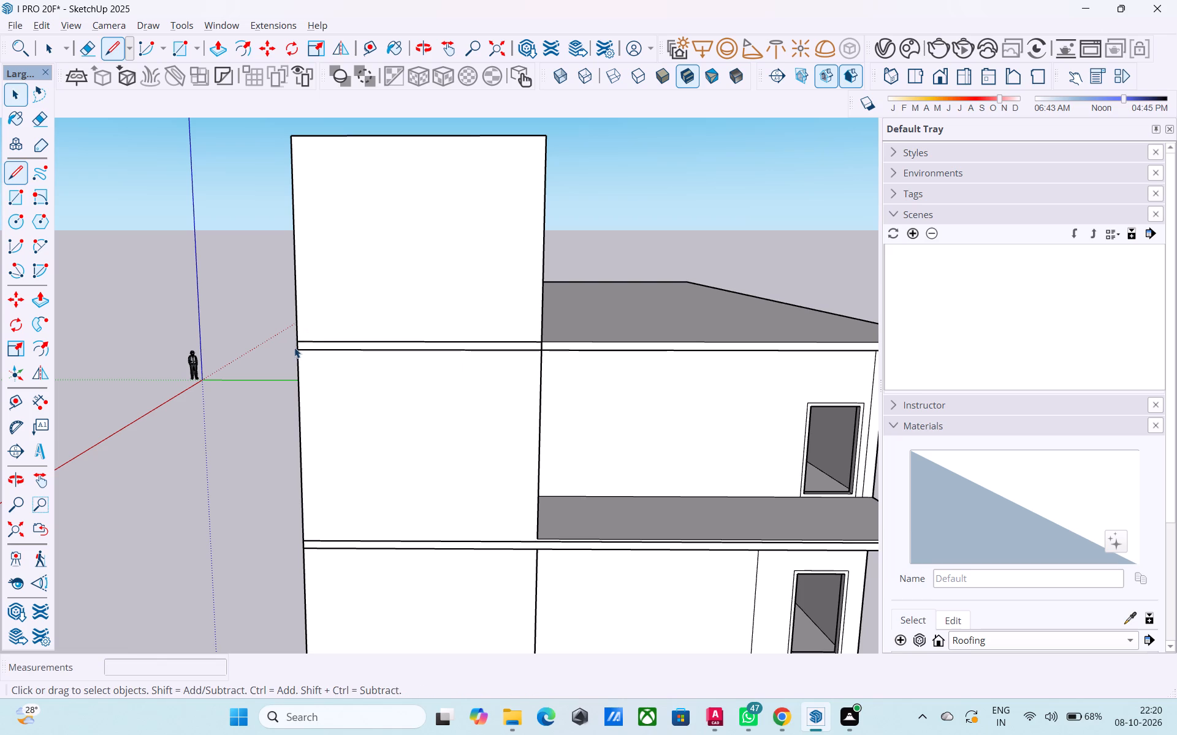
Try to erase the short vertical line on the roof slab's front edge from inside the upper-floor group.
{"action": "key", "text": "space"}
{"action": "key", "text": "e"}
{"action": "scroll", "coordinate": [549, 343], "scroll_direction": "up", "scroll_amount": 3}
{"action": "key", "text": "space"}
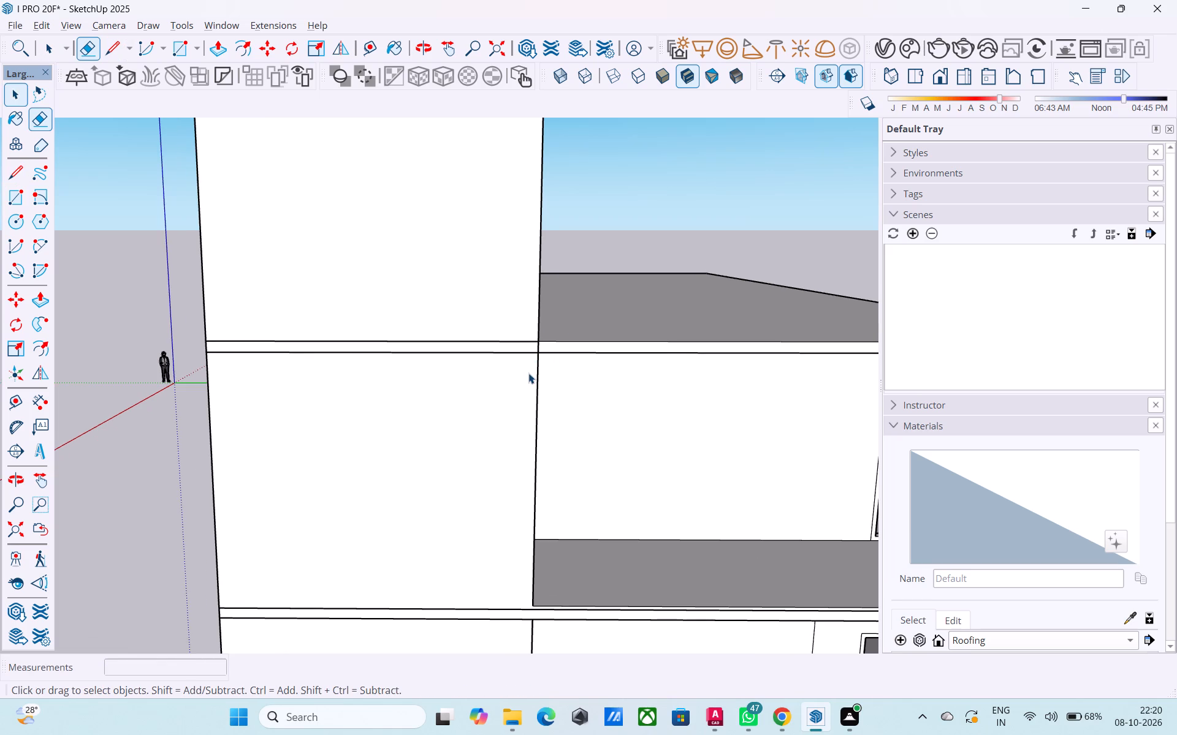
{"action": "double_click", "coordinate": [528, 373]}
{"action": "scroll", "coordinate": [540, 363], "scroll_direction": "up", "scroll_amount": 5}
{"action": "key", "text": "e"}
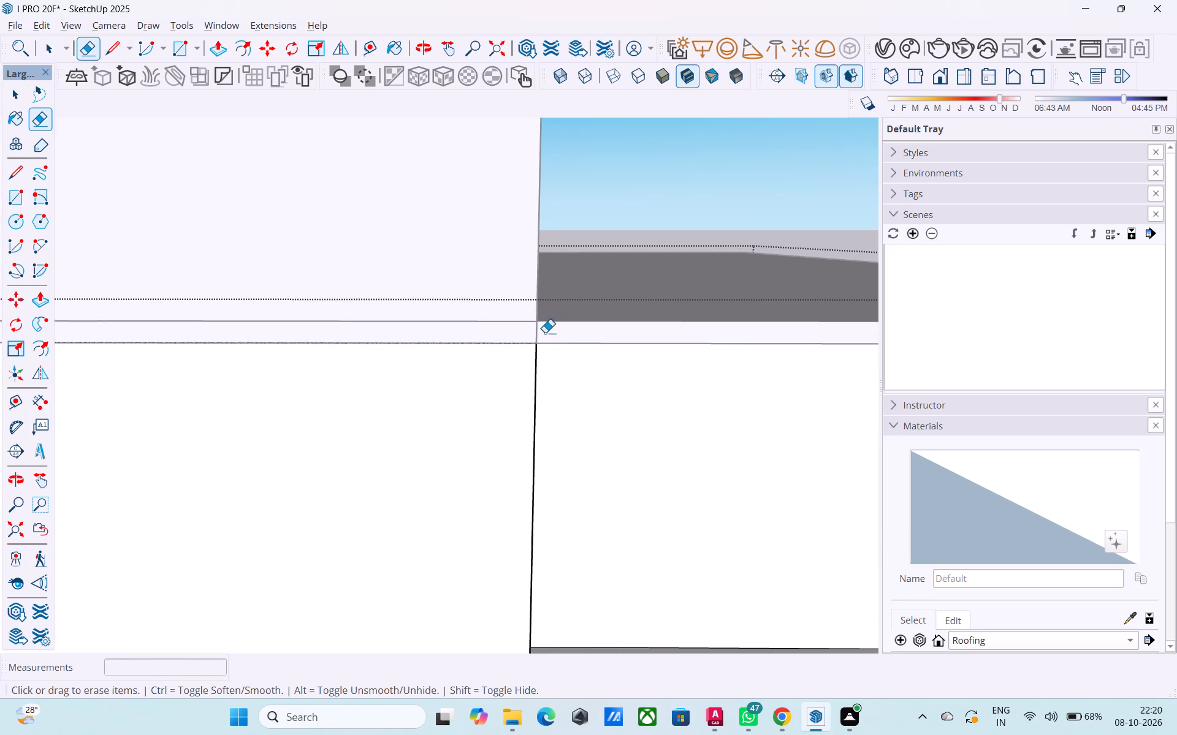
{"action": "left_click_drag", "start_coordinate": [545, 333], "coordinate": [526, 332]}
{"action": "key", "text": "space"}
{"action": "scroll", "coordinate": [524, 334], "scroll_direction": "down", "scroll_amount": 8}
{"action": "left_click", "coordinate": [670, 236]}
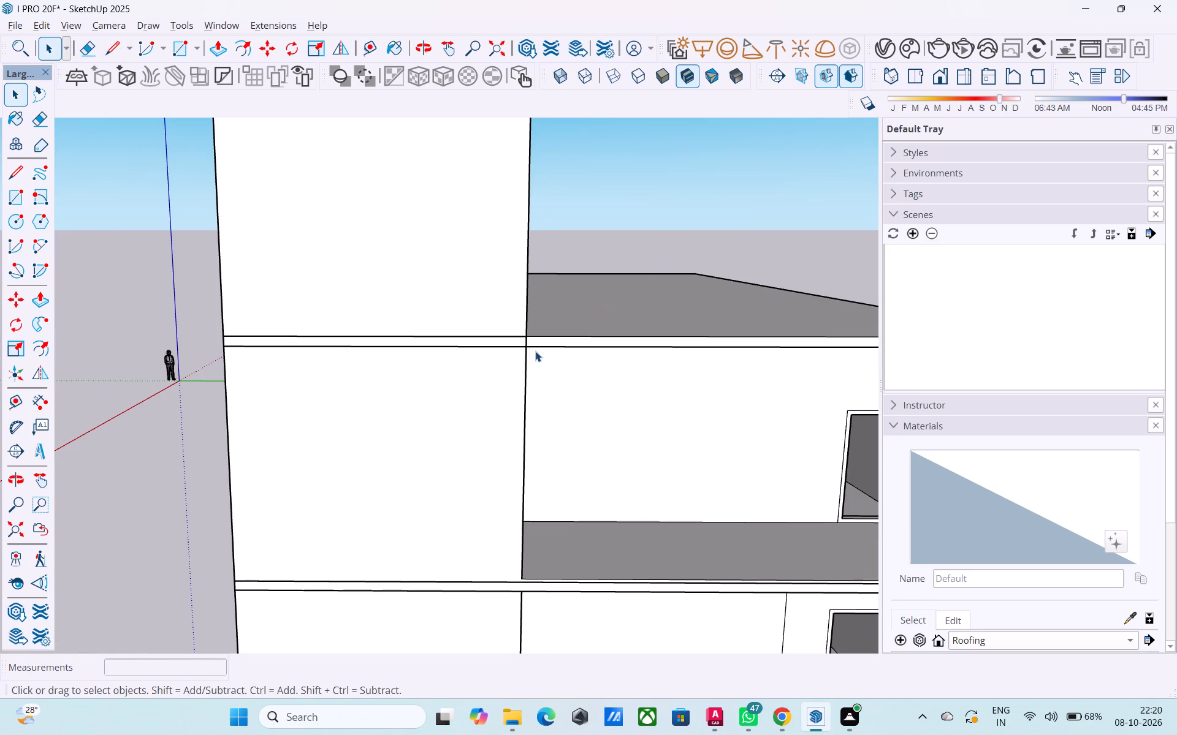
Delete the short vertical line on the roof slab's front edge at the partition, both outside and inside the slab group.
{"action": "left_click", "coordinate": [527, 341]}
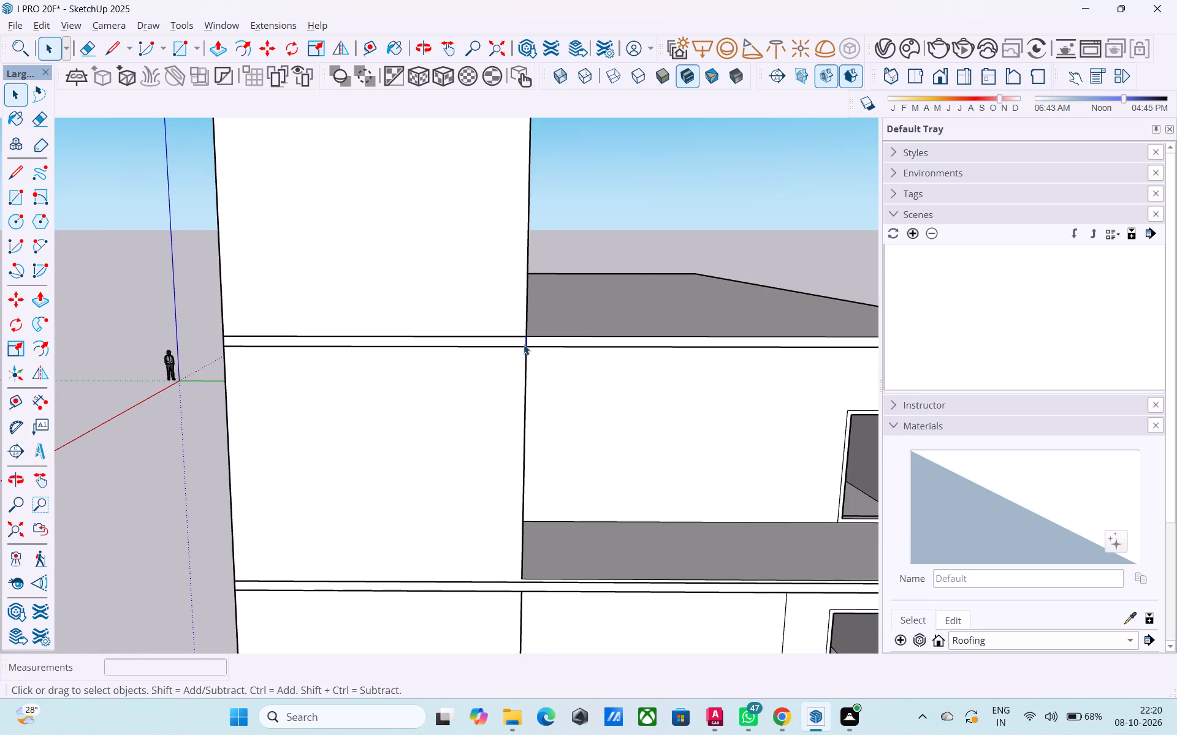
{"action": "key", "text": "Delete"}
{"action": "scroll", "coordinate": [525, 345], "scroll_direction": "up", "scroll_amount": 5}
{"action": "double_click", "coordinate": [524, 343]}
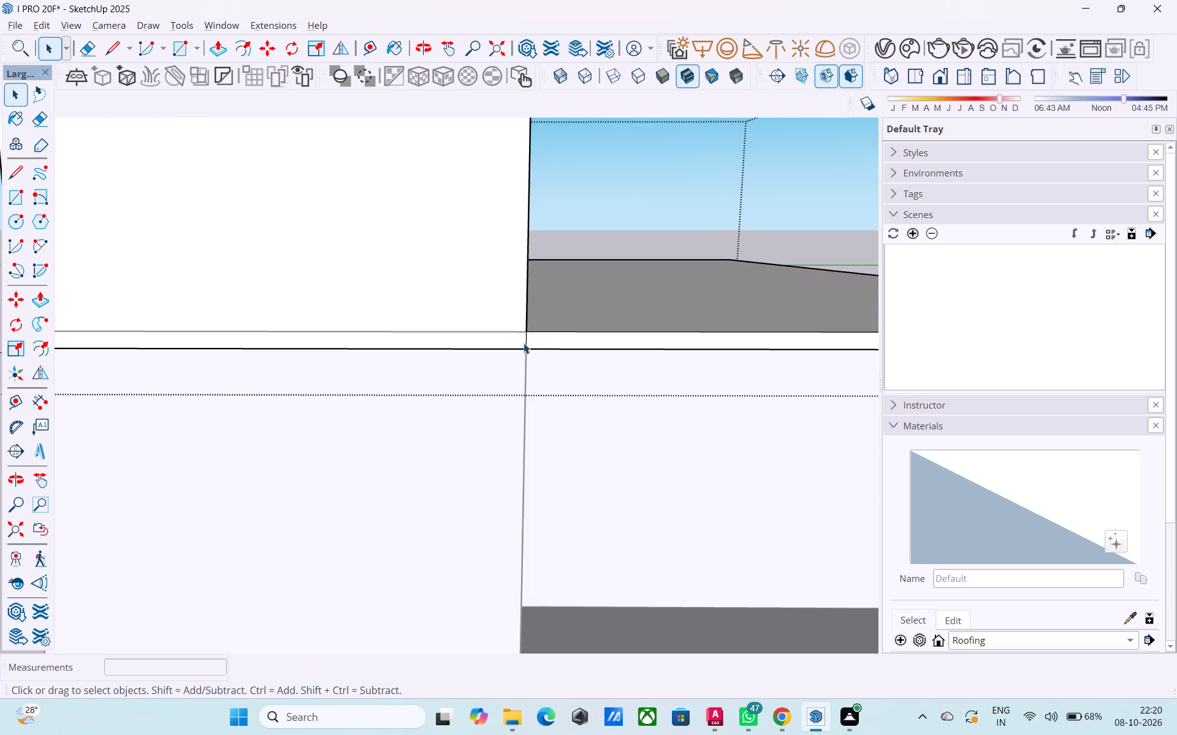
{"action": "left_click", "coordinate": [526, 344]}
{"action": "key", "text": "Delete"}
{"action": "scroll", "coordinate": [492, 387], "scroll_direction": "down", "scroll_amount": 2}
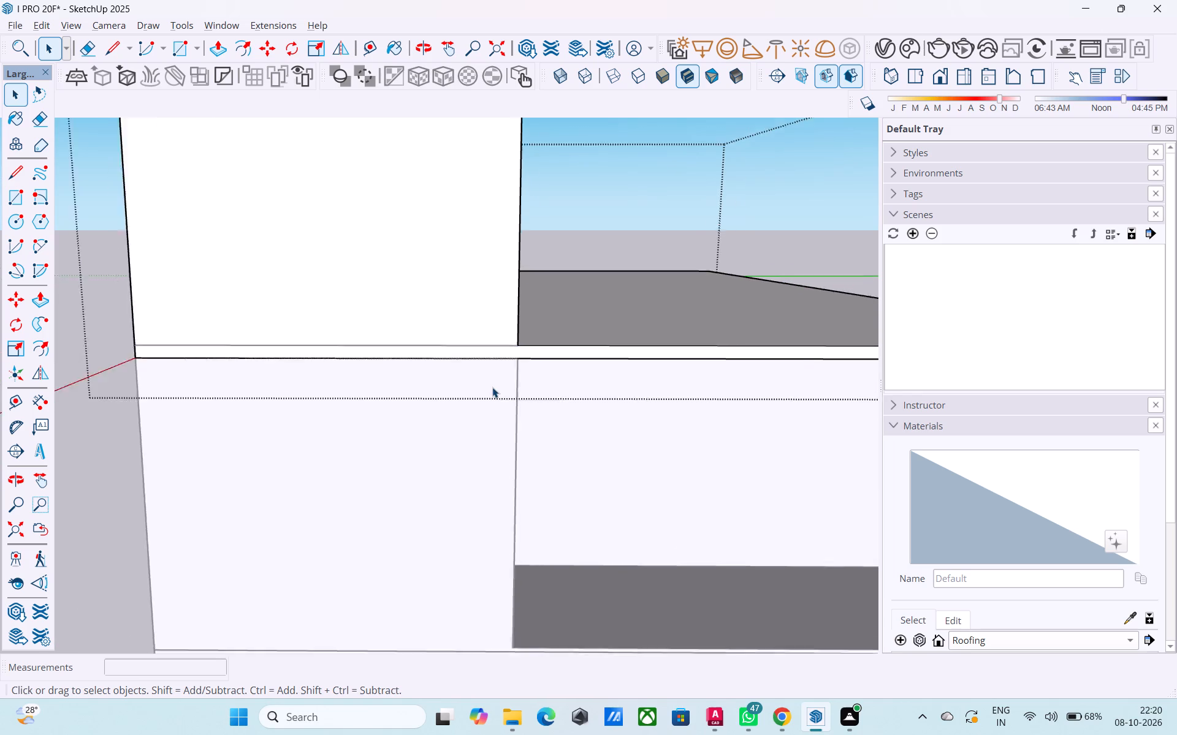
{"action": "scroll", "coordinate": [492, 387], "scroll_direction": "down", "scroll_amount": 15}
{"action": "left_click", "coordinate": [722, 420]}
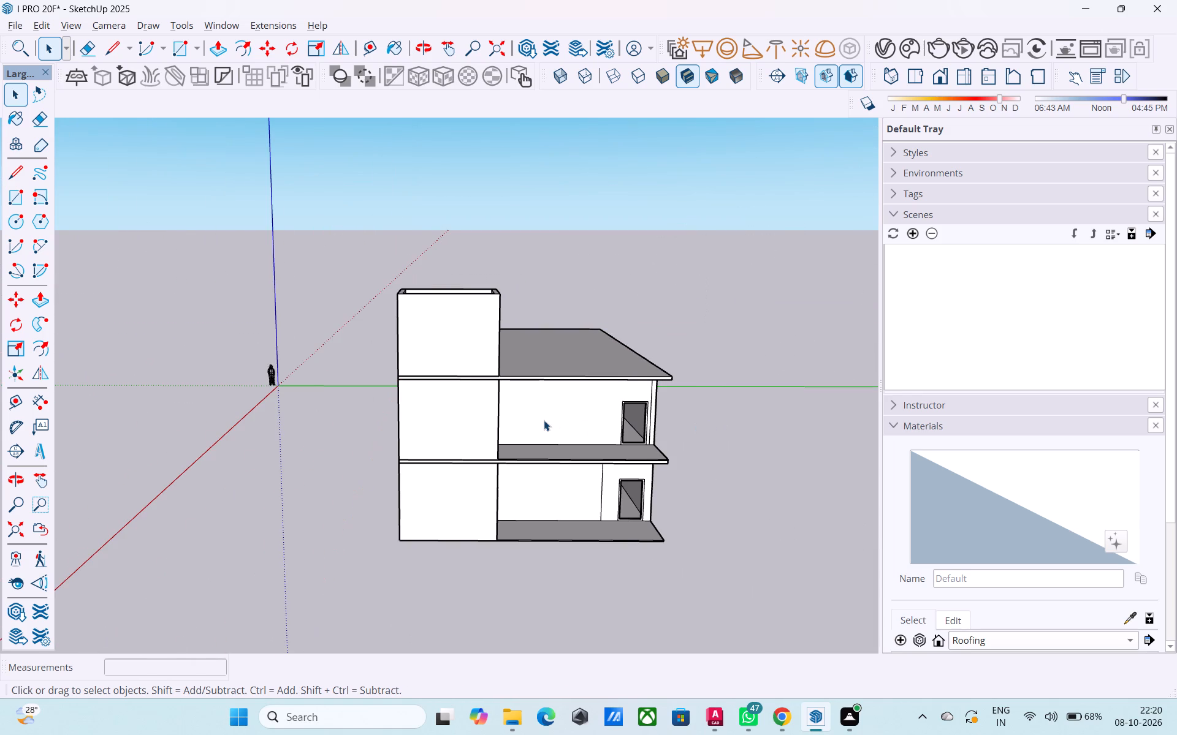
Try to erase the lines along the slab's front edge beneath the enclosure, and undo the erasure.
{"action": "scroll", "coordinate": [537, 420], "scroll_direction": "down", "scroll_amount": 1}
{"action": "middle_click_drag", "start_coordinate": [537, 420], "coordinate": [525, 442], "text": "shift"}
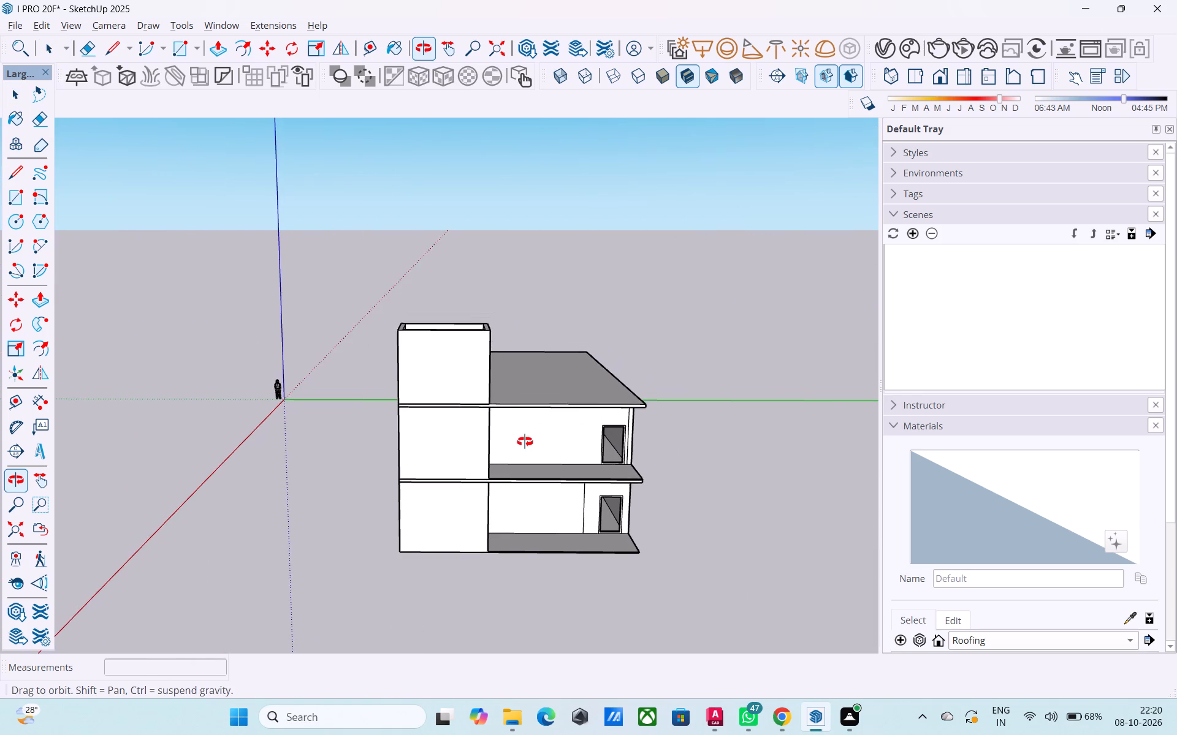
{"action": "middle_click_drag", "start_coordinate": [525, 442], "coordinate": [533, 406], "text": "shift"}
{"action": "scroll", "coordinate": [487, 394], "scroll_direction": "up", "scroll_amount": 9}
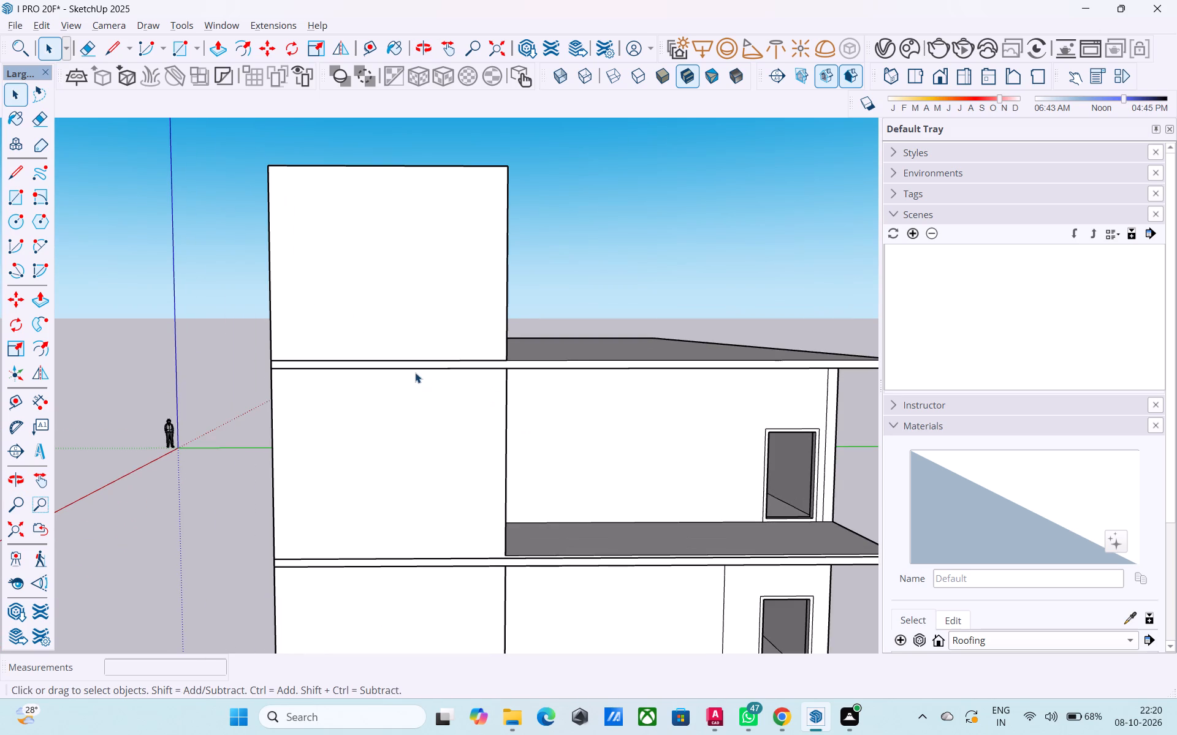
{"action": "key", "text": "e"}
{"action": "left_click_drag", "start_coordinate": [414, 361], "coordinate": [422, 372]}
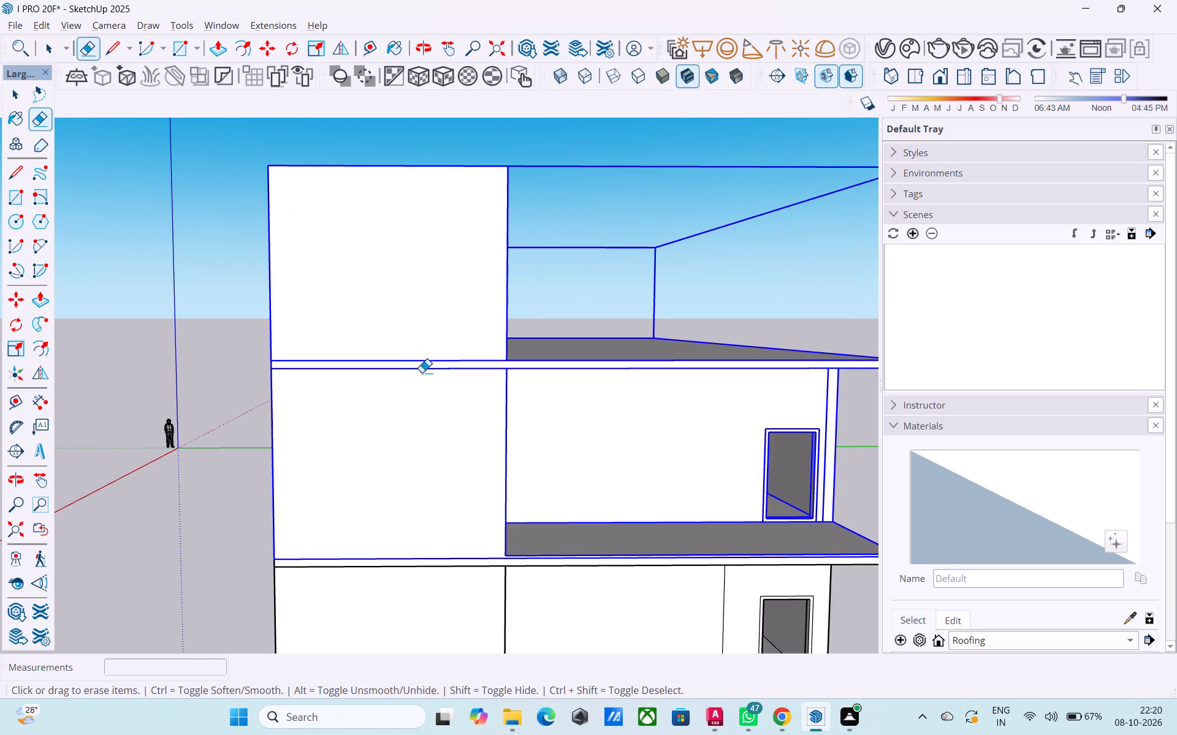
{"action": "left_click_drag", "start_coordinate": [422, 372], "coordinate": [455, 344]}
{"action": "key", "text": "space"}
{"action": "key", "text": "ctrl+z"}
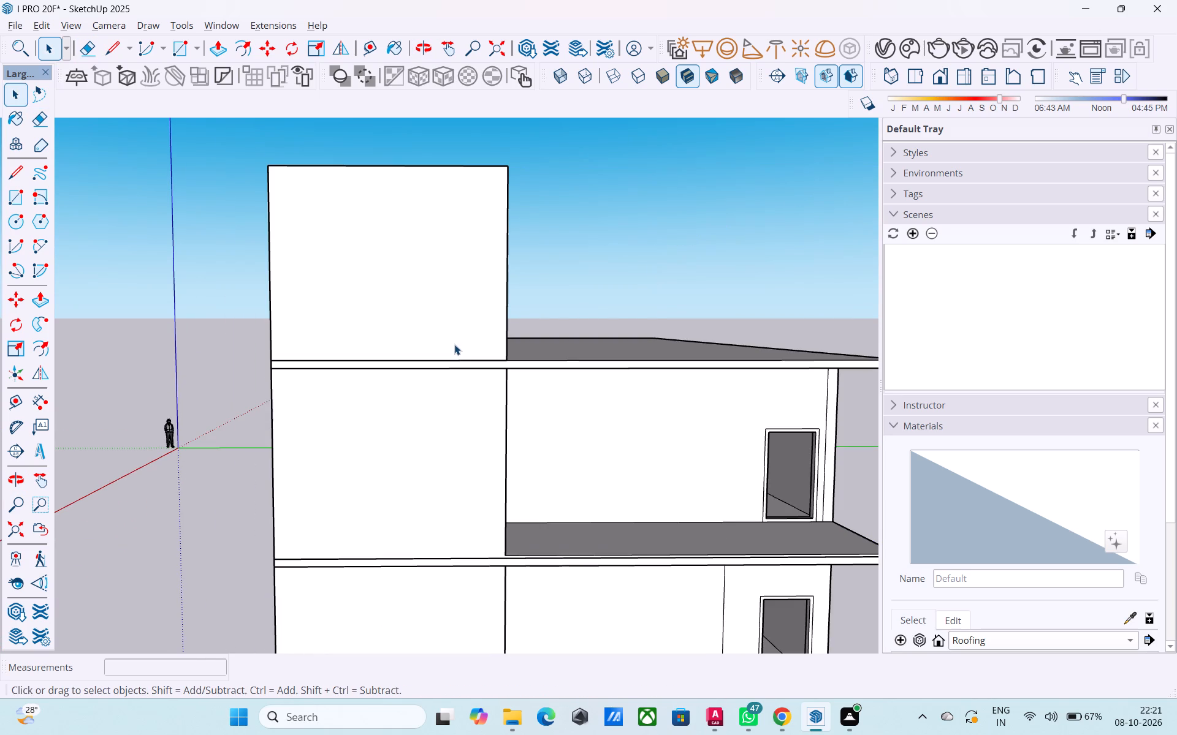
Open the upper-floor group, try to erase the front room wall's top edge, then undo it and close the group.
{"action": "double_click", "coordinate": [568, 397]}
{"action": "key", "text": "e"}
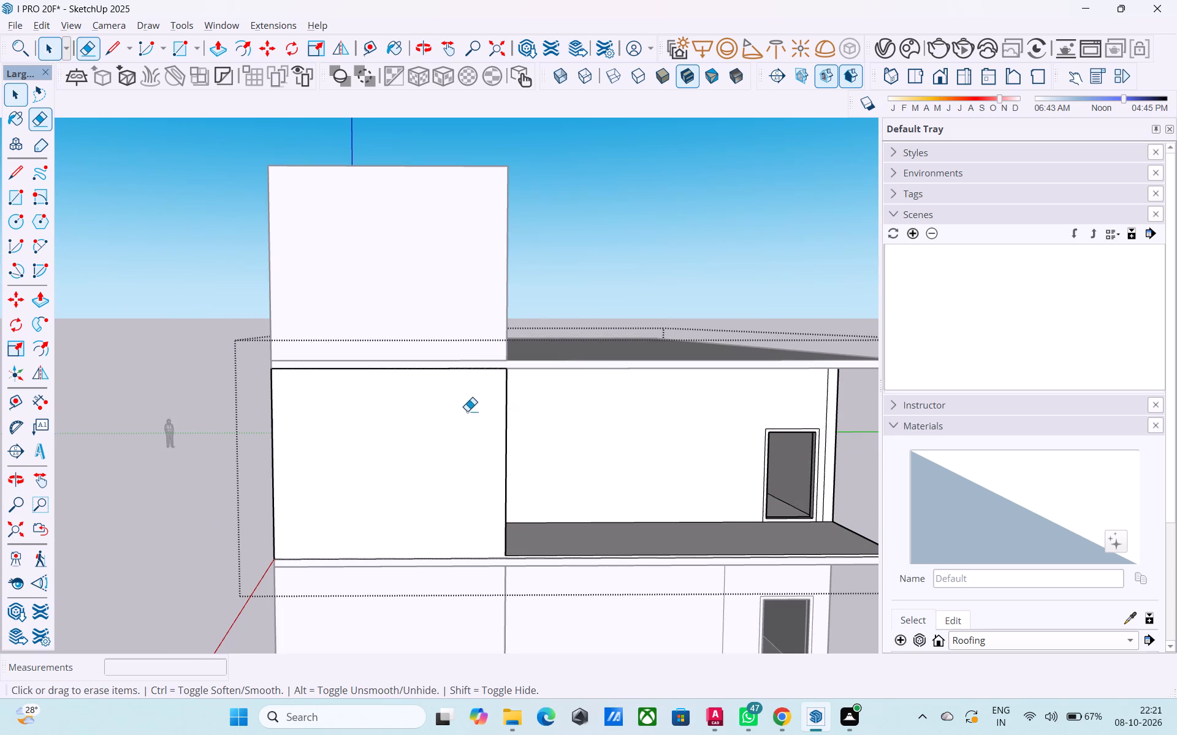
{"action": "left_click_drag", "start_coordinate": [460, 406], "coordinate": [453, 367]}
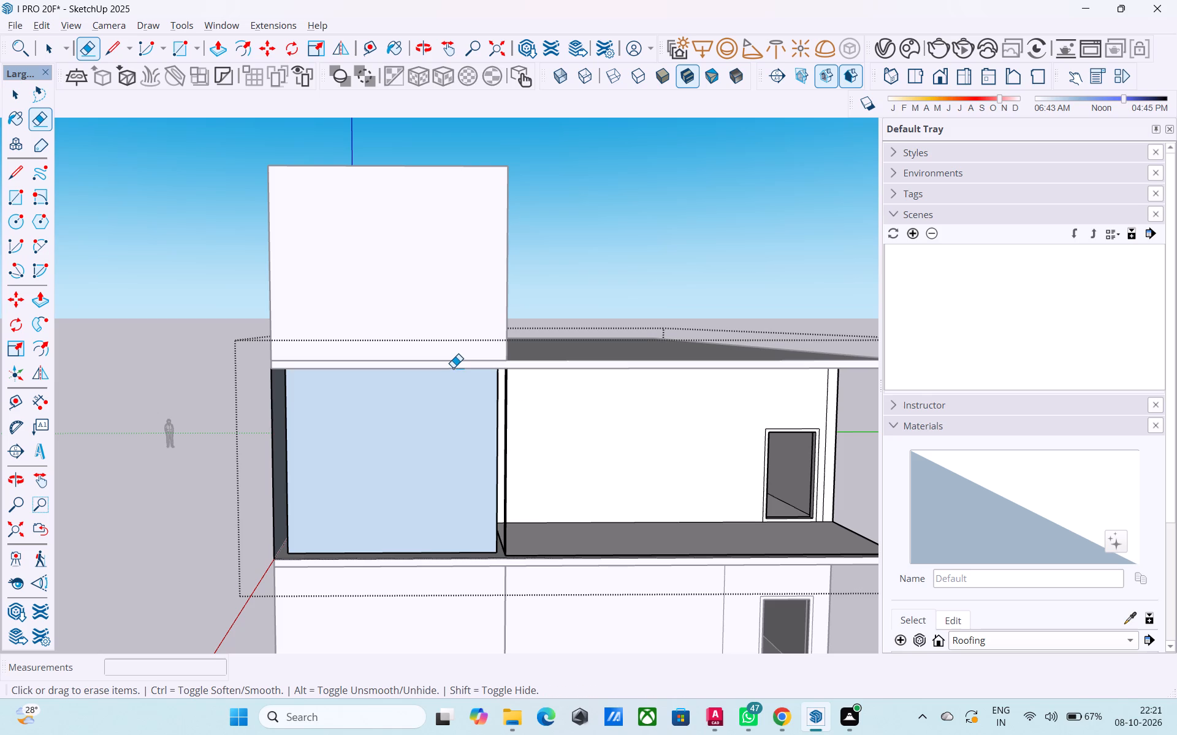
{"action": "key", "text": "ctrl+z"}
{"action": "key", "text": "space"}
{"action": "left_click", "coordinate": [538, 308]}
Select the roof slab group and examine how its enclosure and front edge meet the floor below.
{"action": "scroll", "coordinate": [463, 376], "scroll_direction": "up", "scroll_amount": 2}
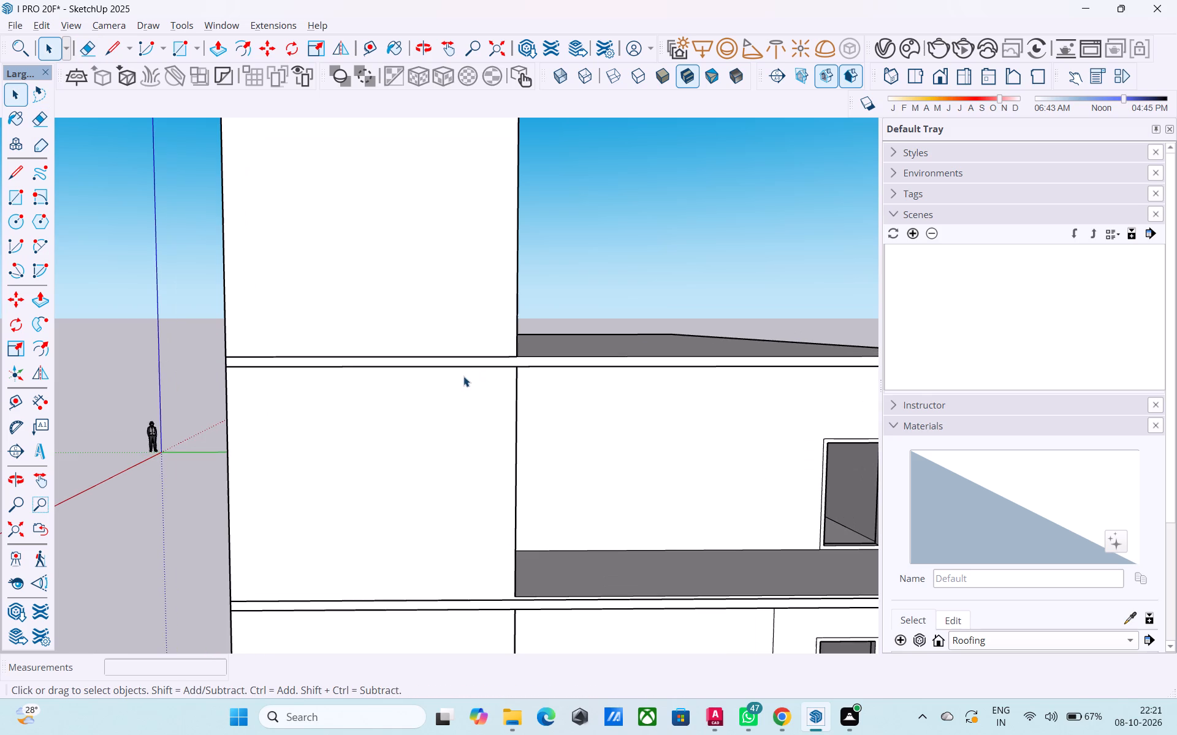
{"action": "left_click", "coordinate": [463, 364]}
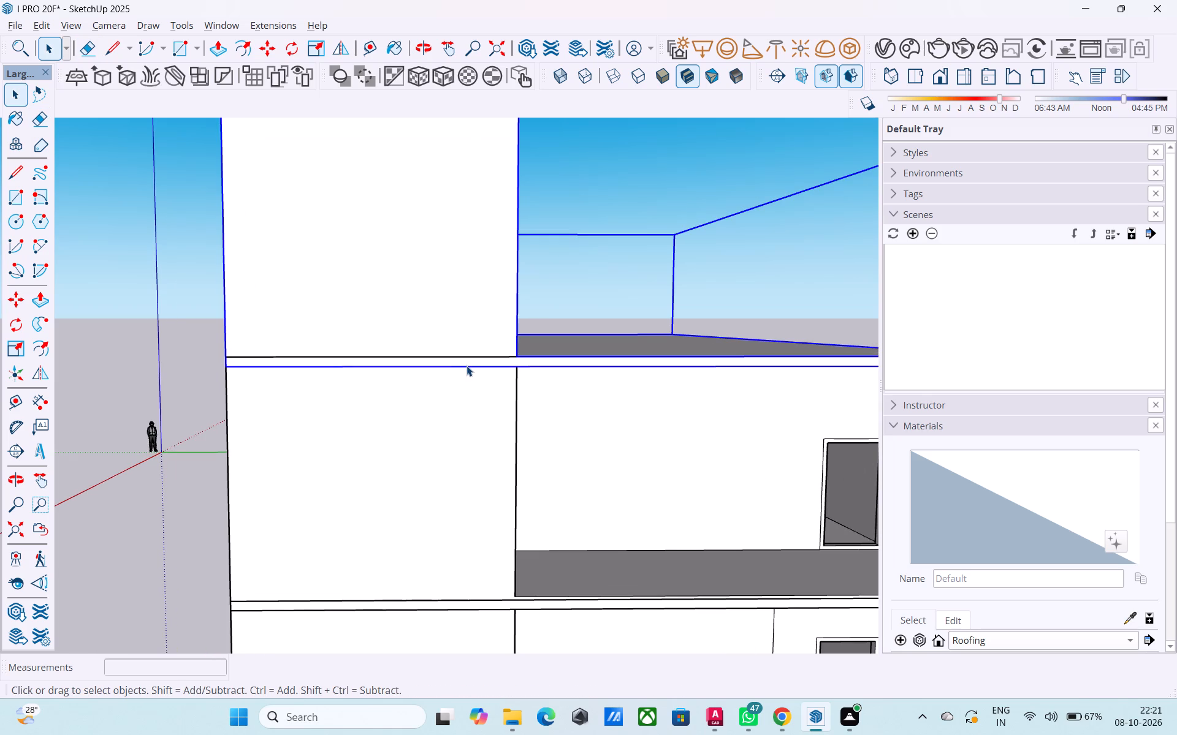
{"action": "scroll", "coordinate": [405, 355], "scroll_direction": "down", "scroll_amount": 4}
{"action": "middle_click_drag", "start_coordinate": [373, 367], "coordinate": [371, 376]}
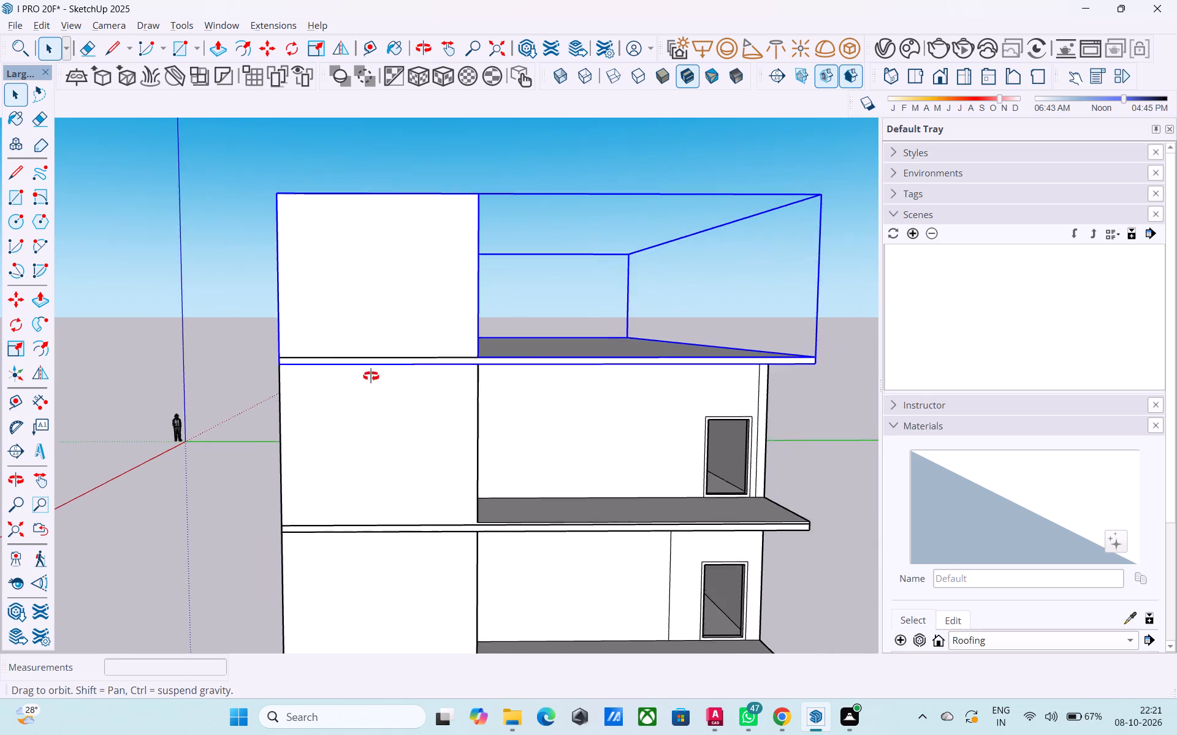
{"action": "middle_click_drag", "start_coordinate": [371, 376], "coordinate": [198, 436]}
{"action": "scroll", "coordinate": [196, 436], "scroll_direction": "up", "scroll_amount": 3}
{"action": "scroll", "coordinate": [199, 427], "scroll_direction": "down", "scroll_amount": 4}
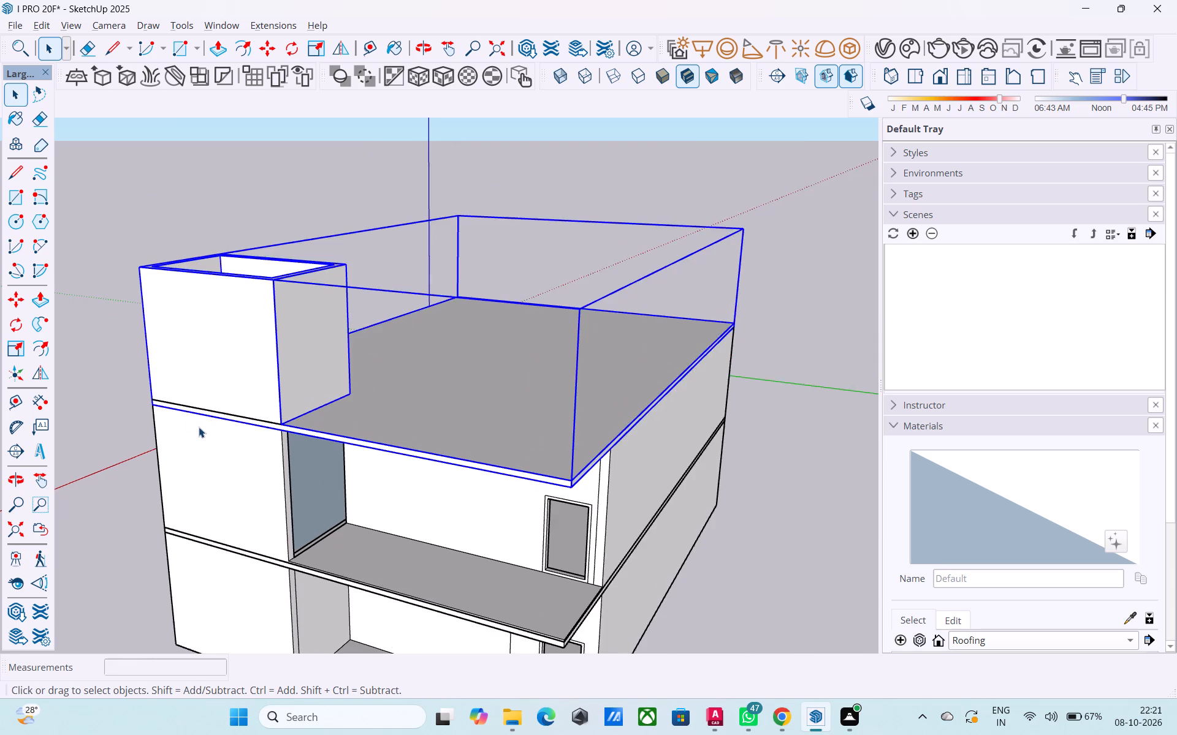
{"action": "middle_click_drag", "start_coordinate": [199, 427], "coordinate": [265, 422]}
{"action": "left_click", "coordinate": [799, 452]}
Open the upper-floor group and draw a full-height rectangle between opposite corners of the blue partition face beside the open front area.
{"action": "middle_click_drag", "start_coordinate": [381, 402], "coordinate": [439, 377]}
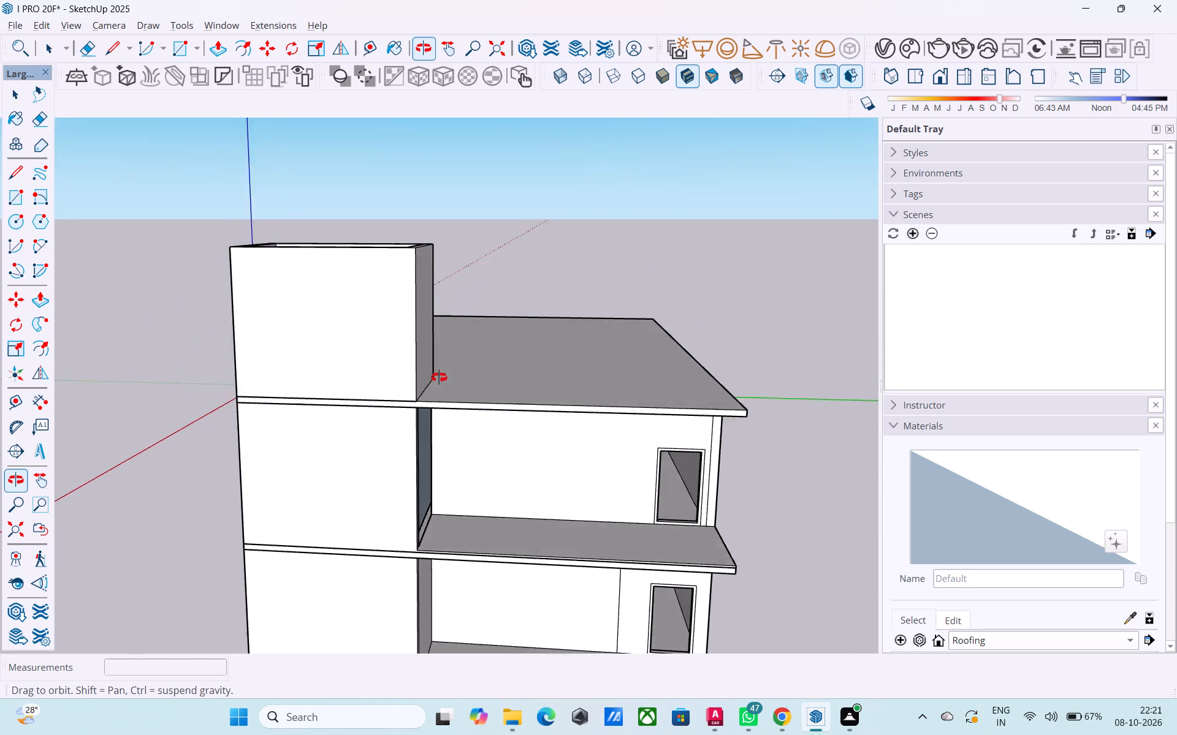
{"action": "middle_click_drag", "start_coordinate": [439, 377], "coordinate": [256, 392]}
{"action": "middle_click_drag", "start_coordinate": [251, 473], "coordinate": [264, 401]}
{"action": "scroll", "coordinate": [264, 388], "scroll_direction": "up", "scroll_amount": 5}
{"action": "middle_click_drag", "start_coordinate": [269, 375], "coordinate": [207, 335]}
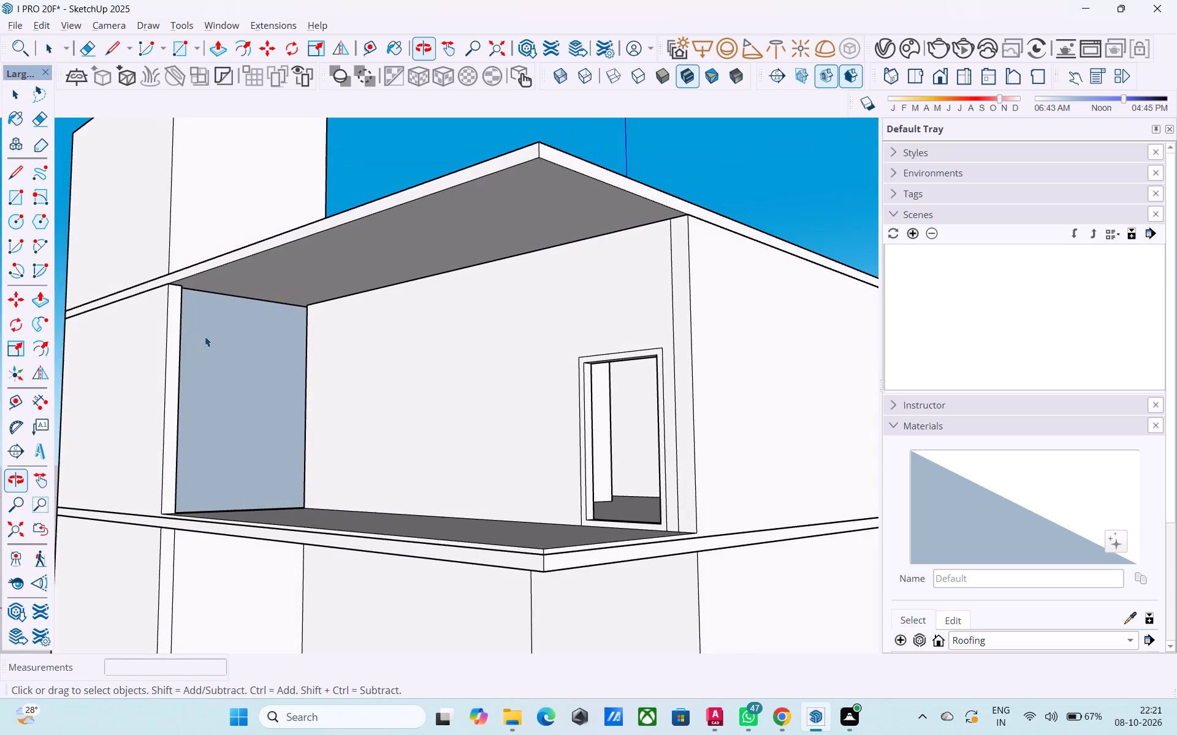
{"action": "left_click", "coordinate": [203, 337]}
{"action": "double_click", "coordinate": [203, 337]}
{"action": "key", "text": "e"}
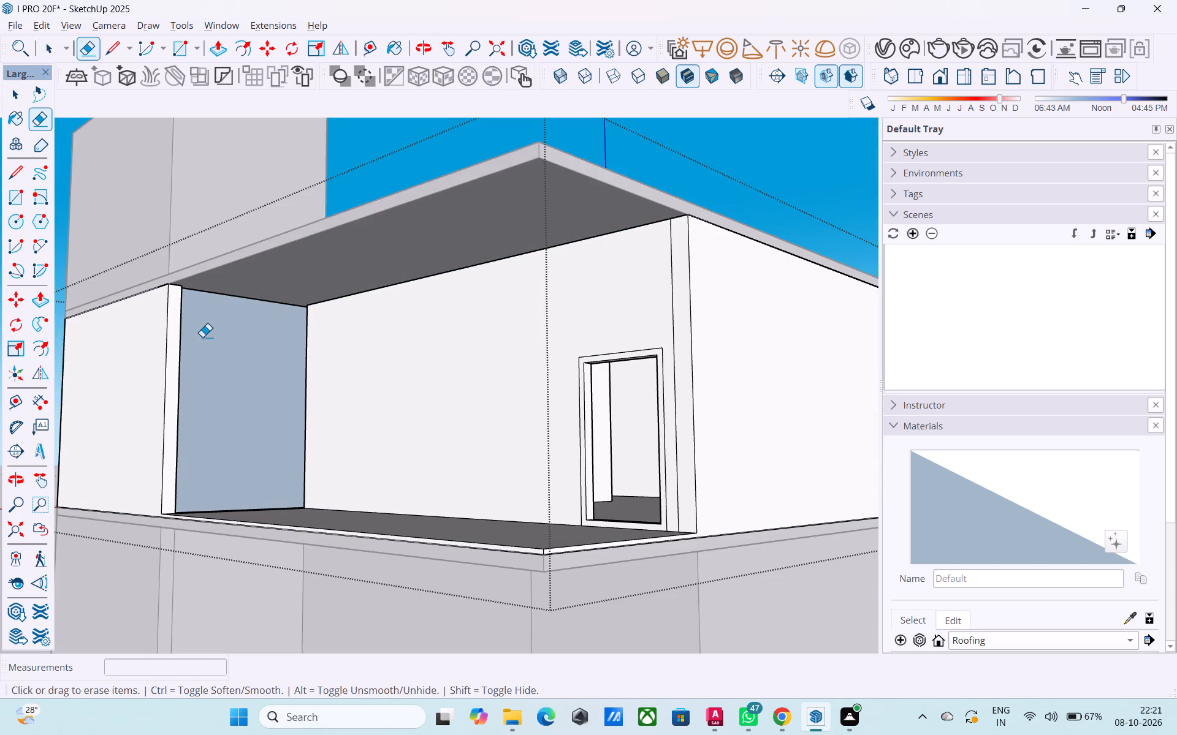
{"action": "key", "text": "r"}
{"action": "left_click", "coordinate": [185, 292]}
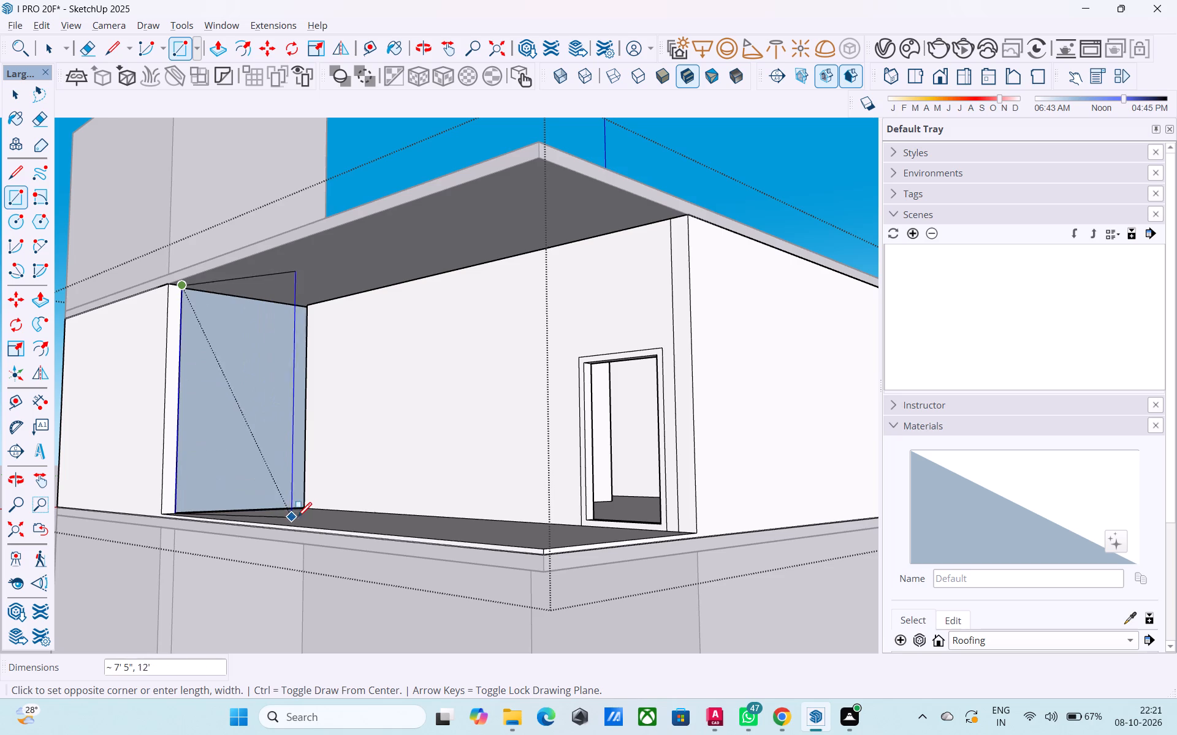
{"action": "left_click", "coordinate": [303, 511]}
{"action": "scroll", "coordinate": [303, 492], "scroll_direction": "down", "scroll_amount": 4}
{"action": "key", "text": "space"}
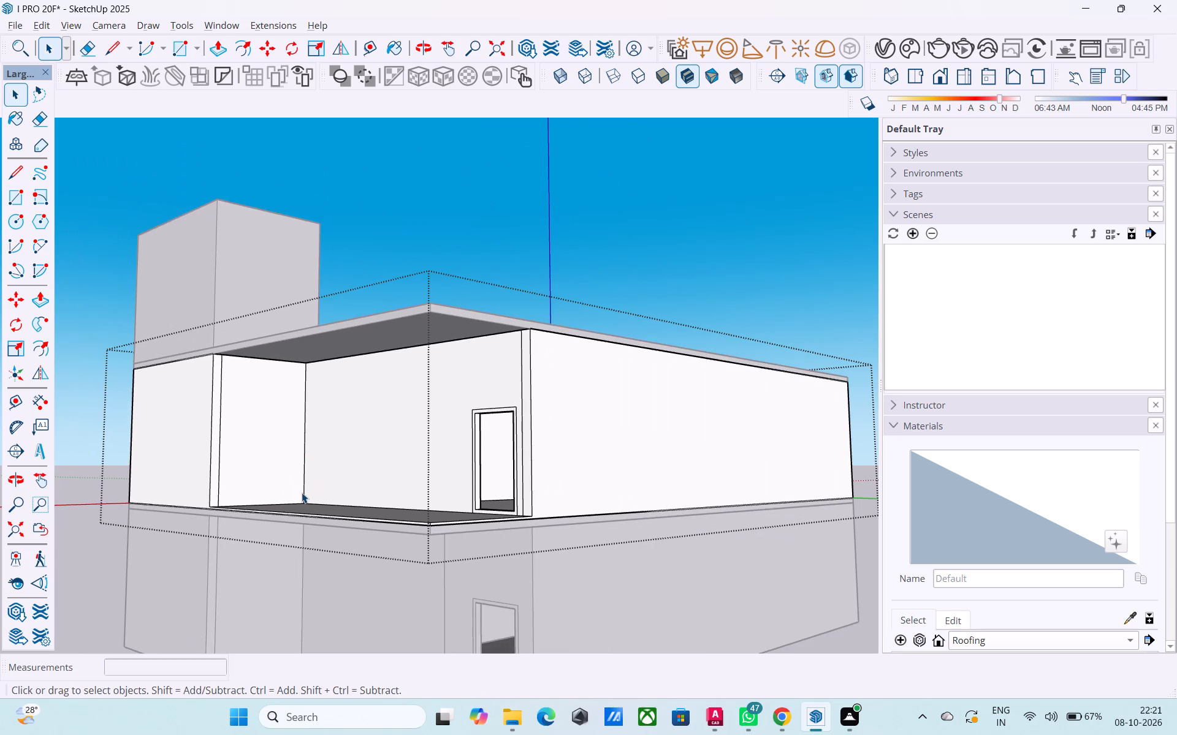
Erase the extra vertical line on the upper-floor partition face beside the open front area and close the group.
{"action": "key", "text": "e"}
{"action": "scroll", "coordinate": [234, 451], "scroll_direction": "up", "scroll_amount": 3}
{"action": "left_click_drag", "start_coordinate": [226, 448], "coordinate": [211, 445]}
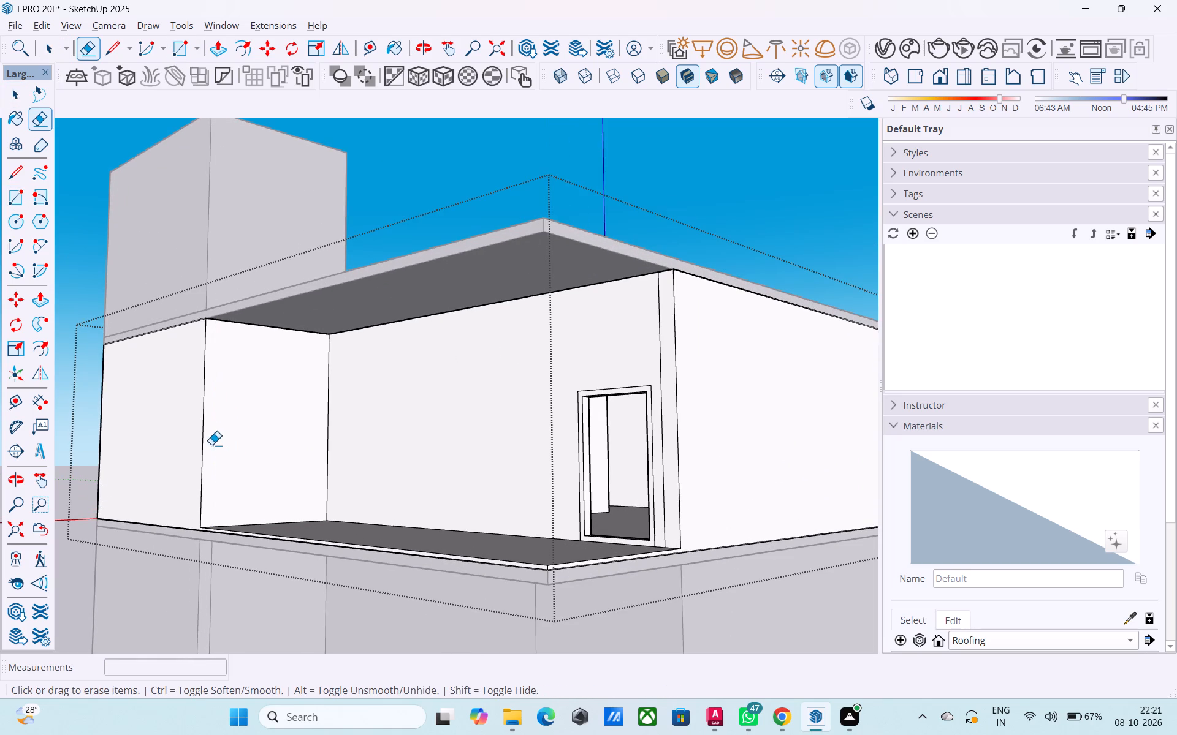
{"action": "key", "text": "space"}
{"action": "scroll", "coordinate": [215, 443], "scroll_direction": "down", "scroll_amount": 6}
{"action": "scroll", "coordinate": [215, 443], "scroll_direction": "up", "scroll_amount": 2}
{"action": "scroll", "coordinate": [215, 443], "scroll_direction": "down", "scroll_amount": 1}
{"action": "left_click", "coordinate": [545, 295]}
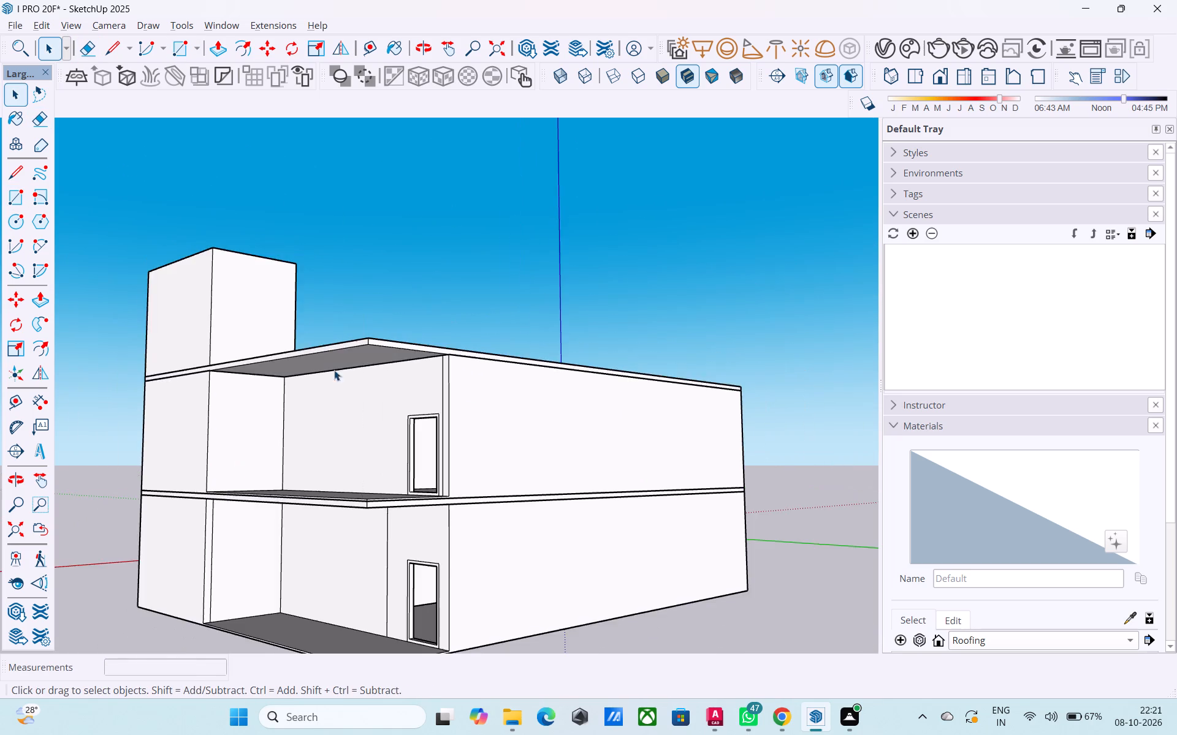
Open the roof slab group, lower the tops of the rooftop enclosure walls by 2' with Push/Pull, and close the group.
{"action": "middle_click_drag", "start_coordinate": [192, 405], "coordinate": [491, 546]}
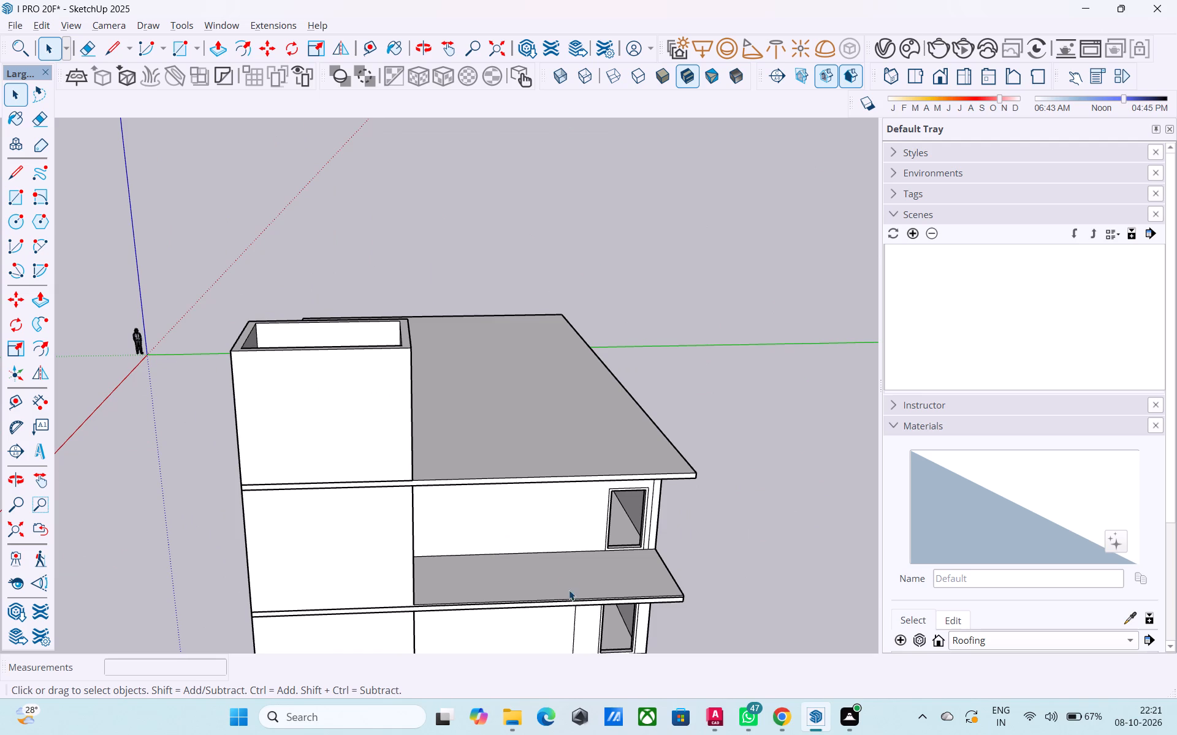
{"action": "middle_click_drag", "start_coordinate": [569, 590], "coordinate": [503, 479]}
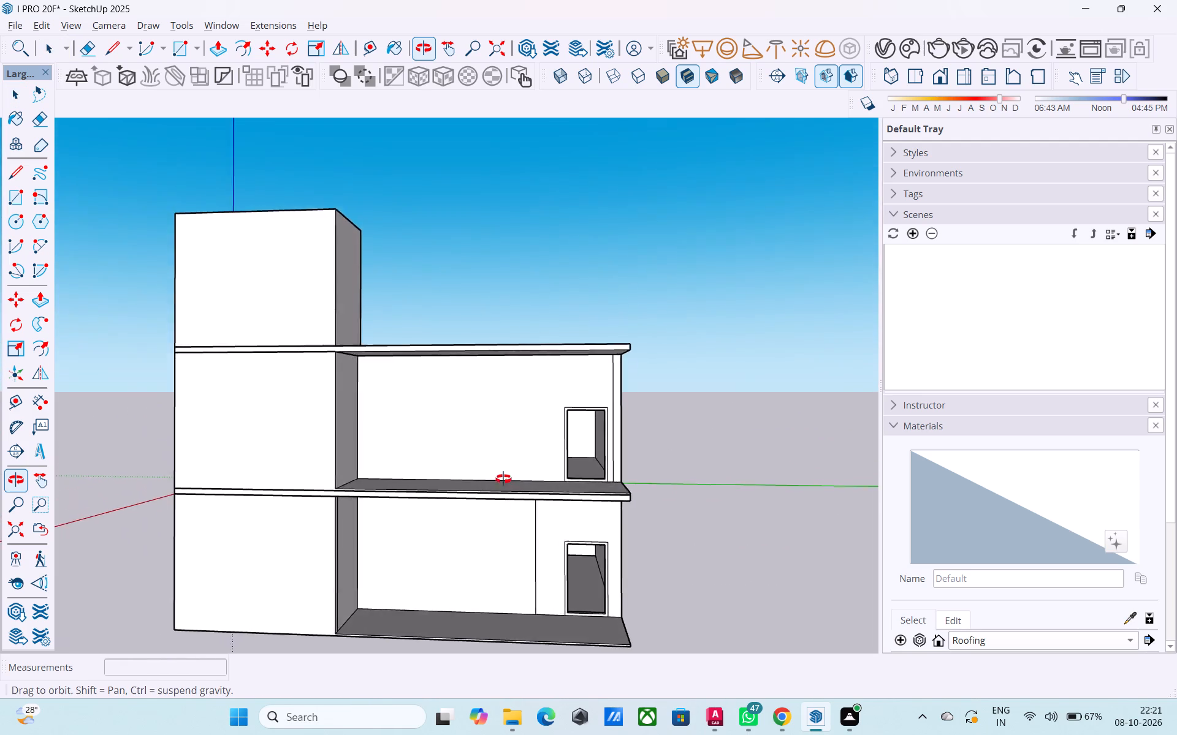
{"action": "middle_click_drag", "start_coordinate": [503, 479], "coordinate": [587, 517]}
{"action": "middle_click_drag", "start_coordinate": [460, 355], "coordinate": [402, 551]}
{"action": "scroll", "coordinate": [378, 489], "scroll_direction": "up", "scroll_amount": 2}
{"action": "double_click", "coordinate": [367, 477]}
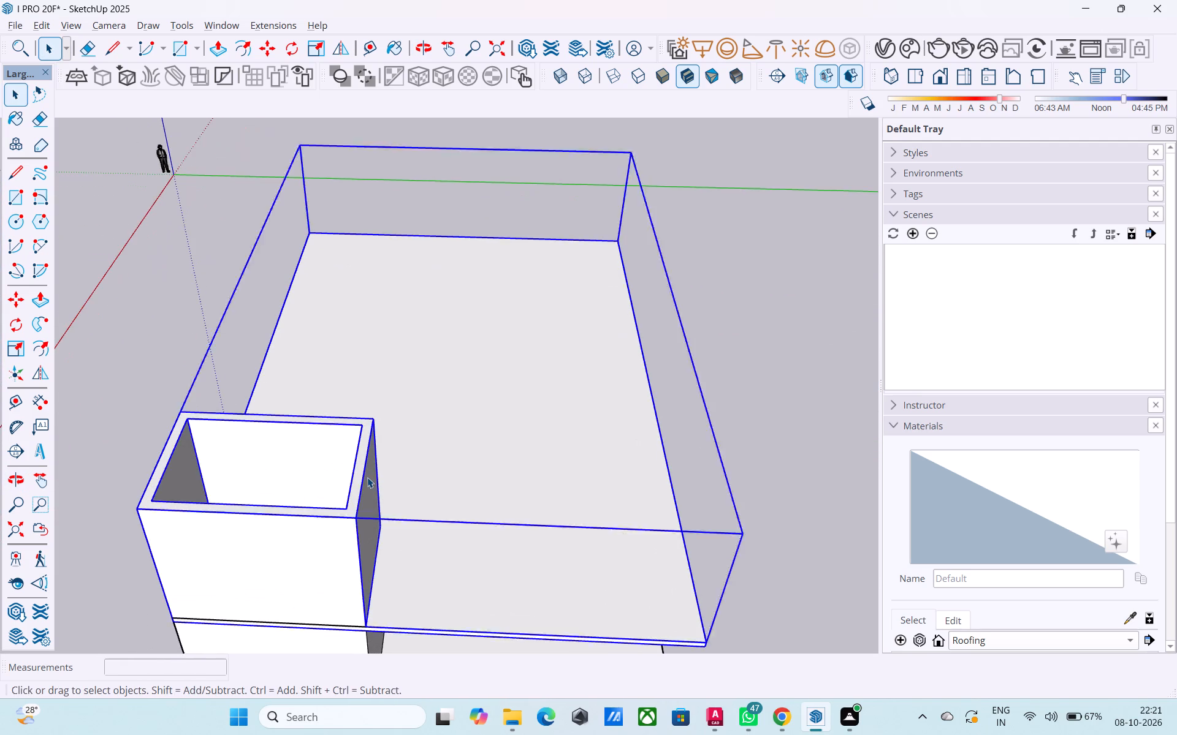
{"action": "left_click", "coordinate": [359, 475]}
{"action": "key", "text": "p"}
{"action": "left_click", "coordinate": [359, 475]}
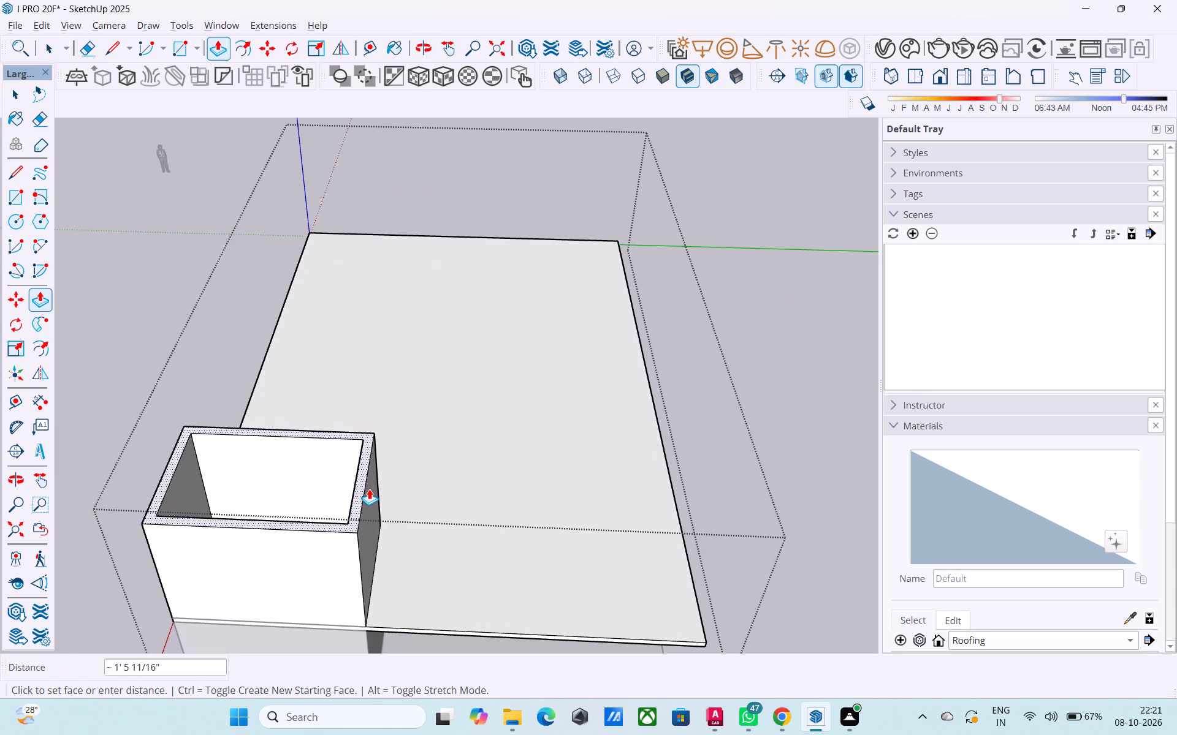
{"action": "key", "text": "2"}
{"action": "key", "text": "apostrophe"}
{"action": "key", "text": "Return"}
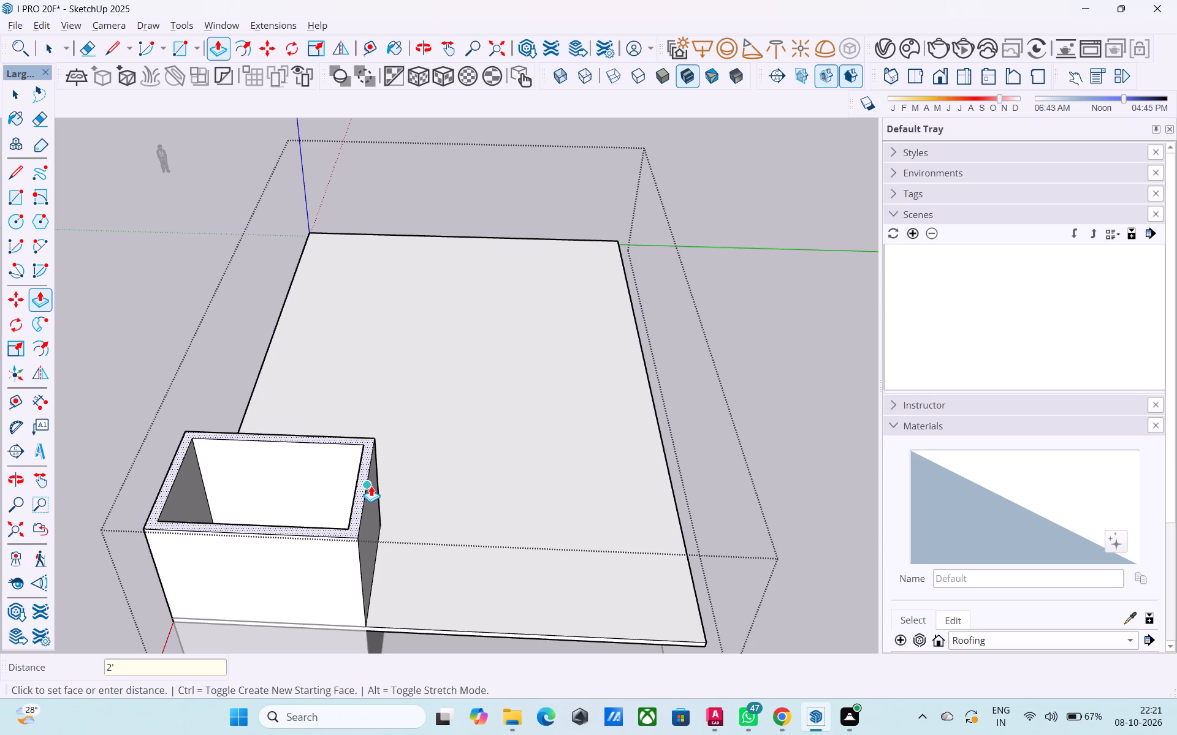
{"action": "key", "text": "space"}
{"action": "left_click", "coordinate": [739, 364]}
Draw a 14' 9" by 35' 2" rectangle over the tower's front face, from the enclosure's outer top corner to the ground-floor wall's opposite base corner.
{"action": "middle_click_drag", "start_coordinate": [537, 493], "coordinate": [562, 334]}
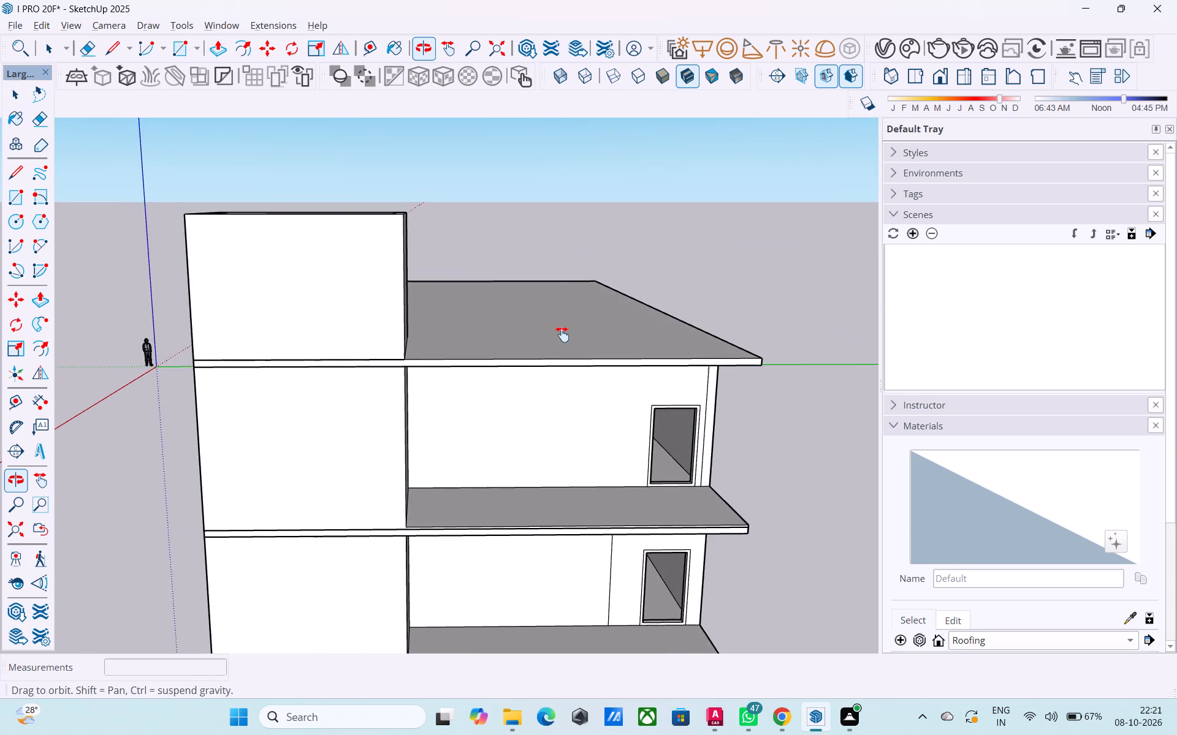
{"action": "middle_click_drag", "start_coordinate": [562, 334], "coordinate": [553, 255]}
{"action": "middle_click_drag", "start_coordinate": [416, 346], "coordinate": [574, 441]}
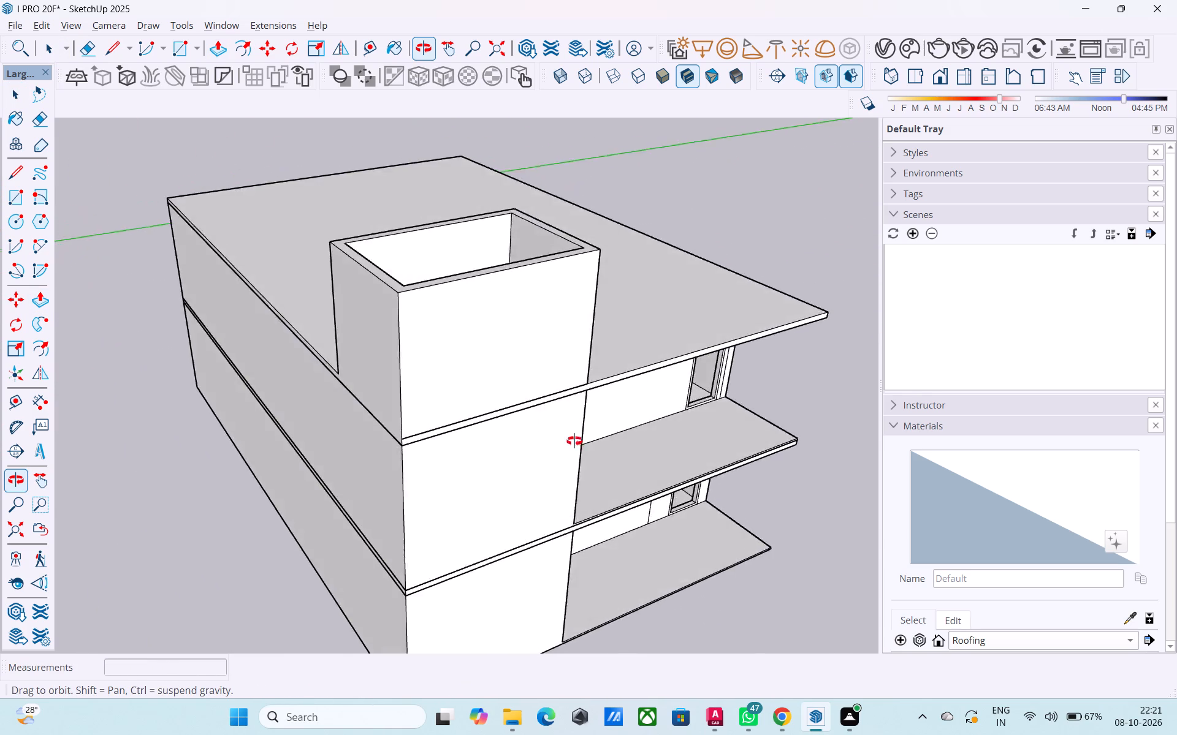
{"action": "middle_click_drag", "start_coordinate": [574, 441], "coordinate": [647, 353]}
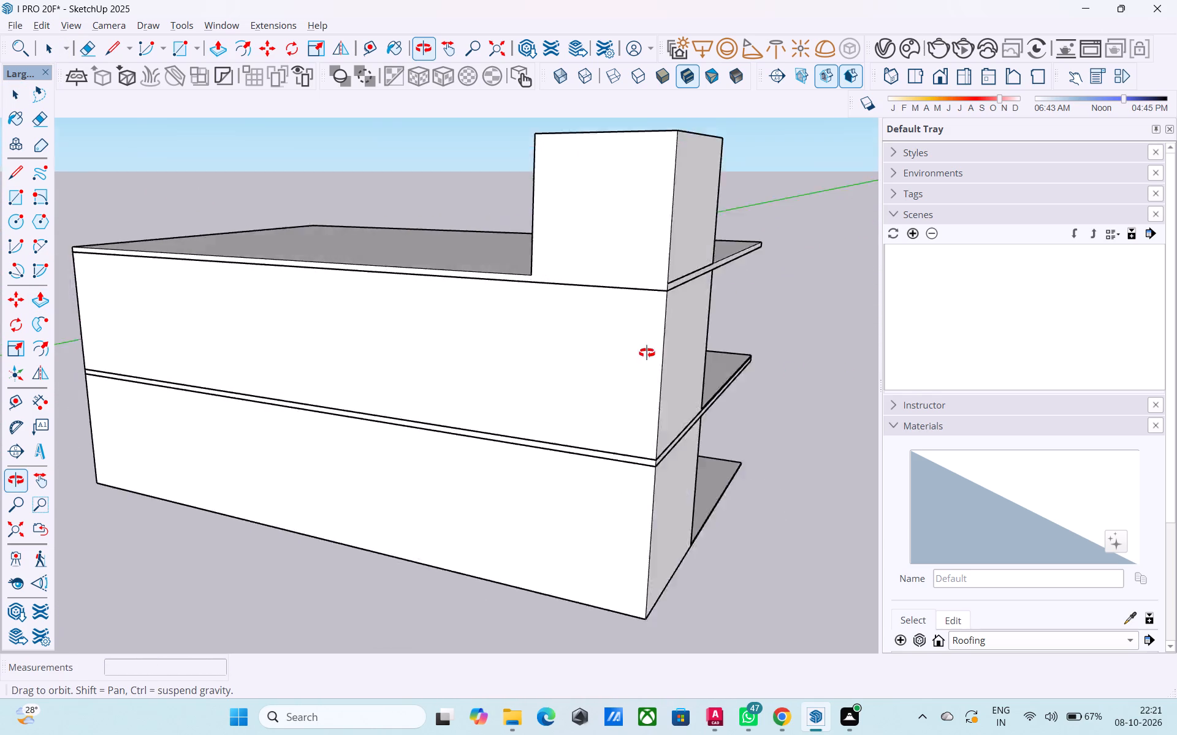
{"action": "middle_click_drag", "start_coordinate": [647, 353], "coordinate": [596, 352]}
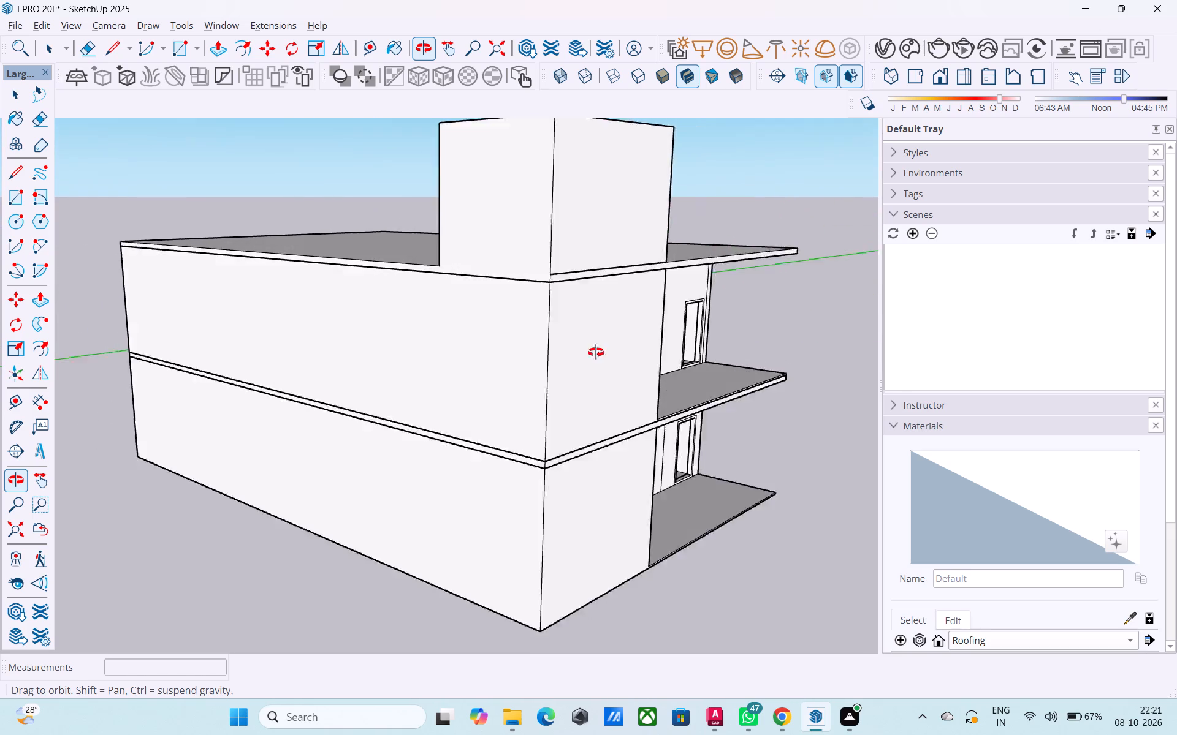
{"action": "middle_click_drag", "start_coordinate": [596, 352], "coordinate": [417, 404]}
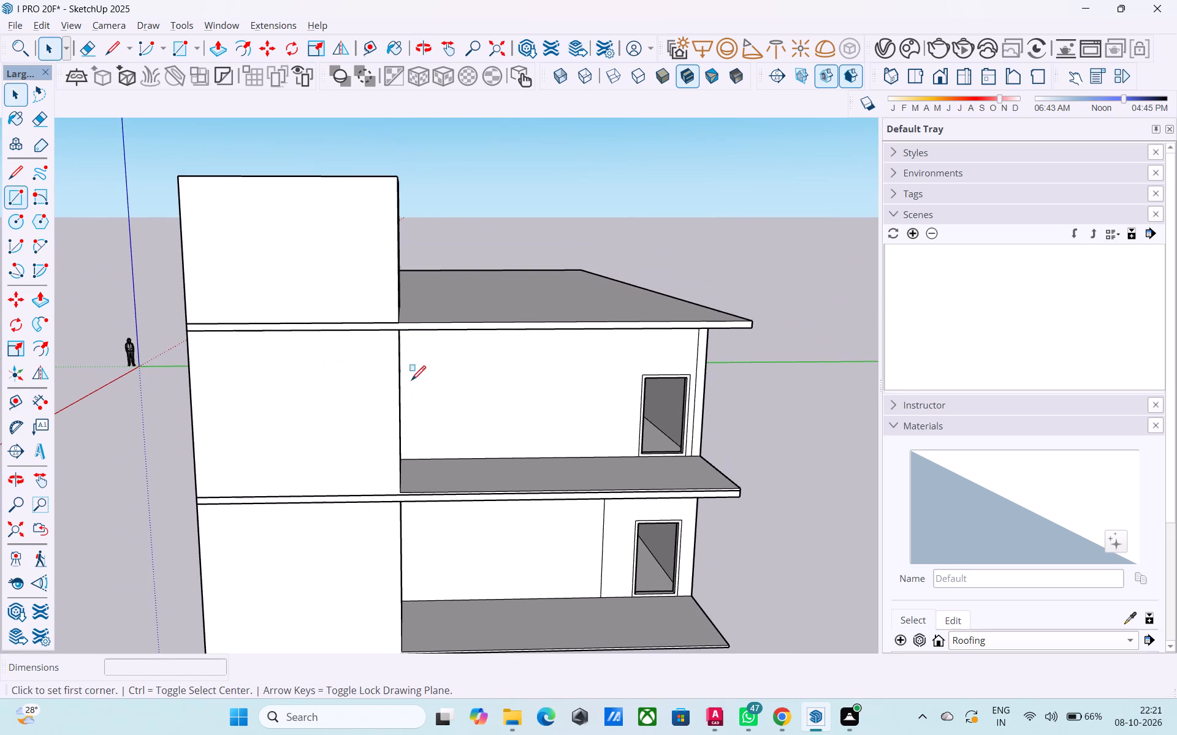
{"action": "key", "text": "r"}
{"action": "left_click", "coordinate": [177, 176]}
{"action": "scroll", "coordinate": [287, 341], "scroll_direction": "down", "scroll_amount": 2}
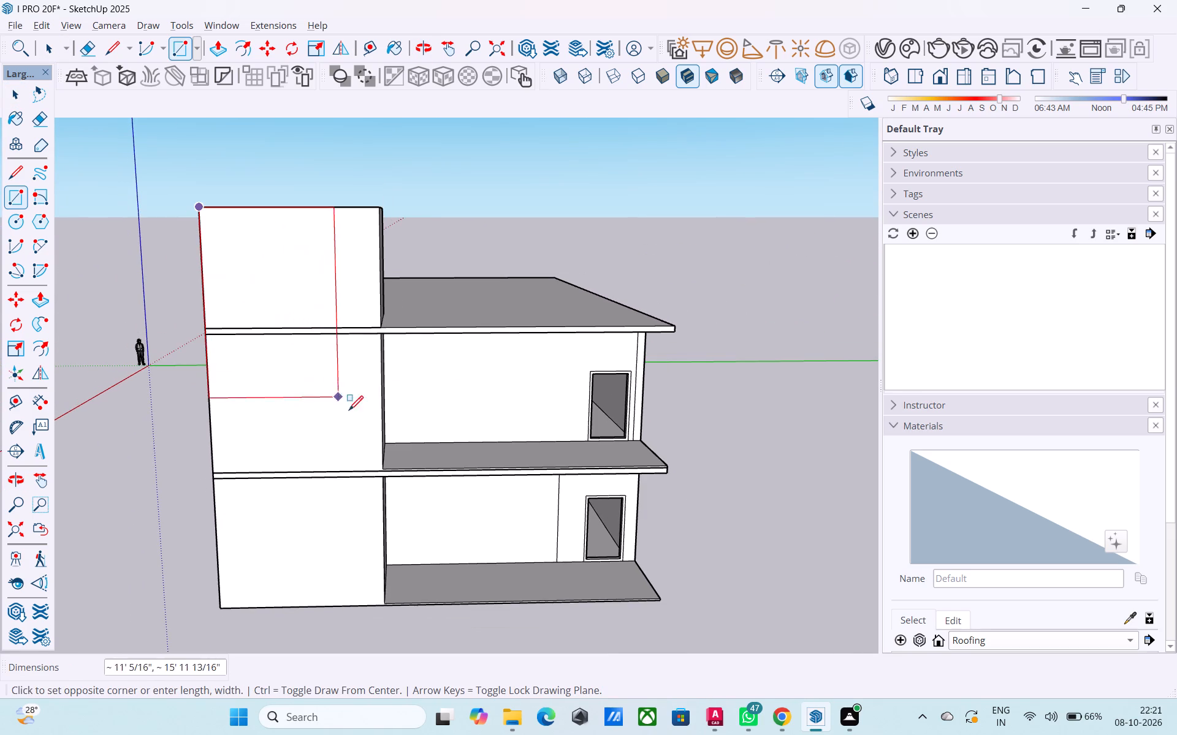
{"action": "middle_click_drag", "start_coordinate": [366, 435], "coordinate": [366, 319]}
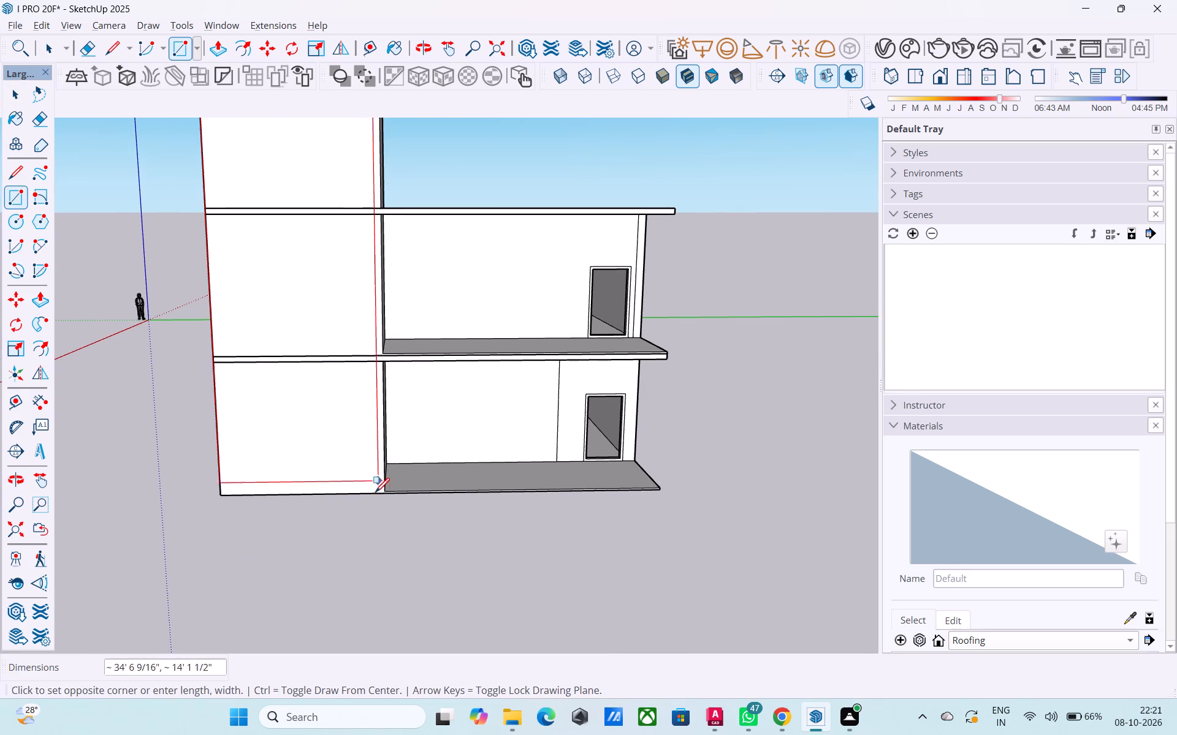
{"action": "scroll", "coordinate": [376, 503], "scroll_direction": "up", "scroll_amount": 18}
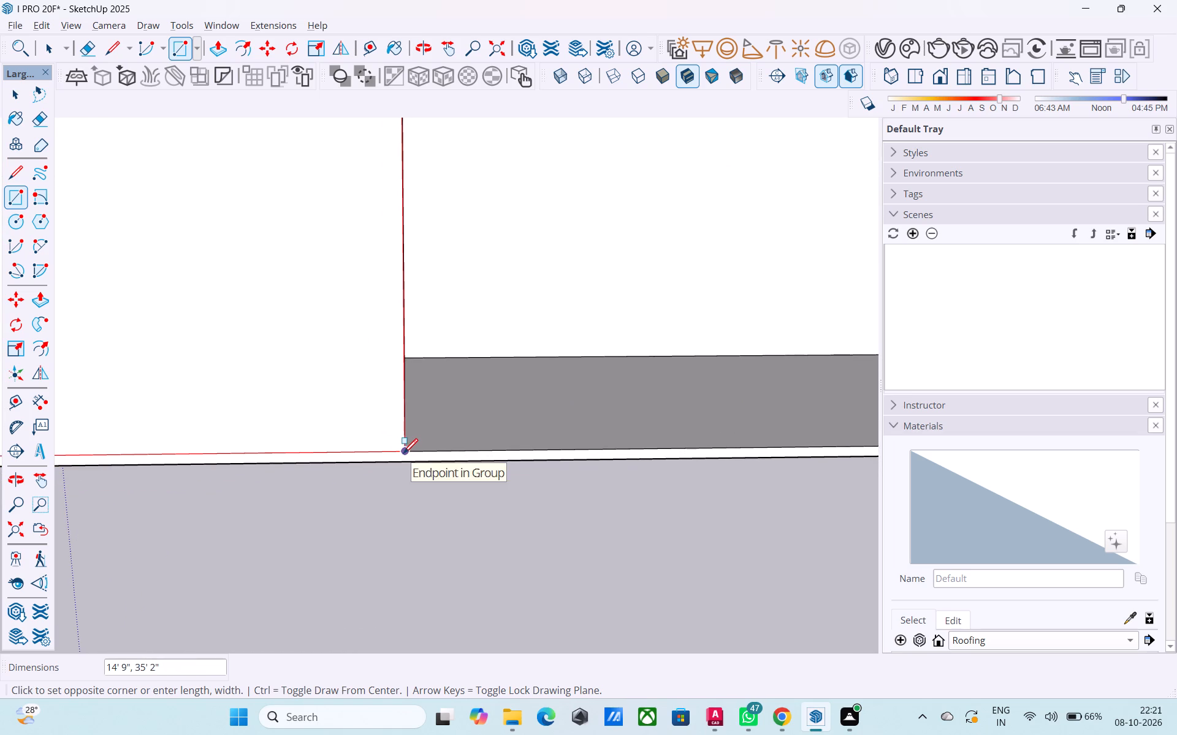
{"action": "left_click", "coordinate": [403, 454]}
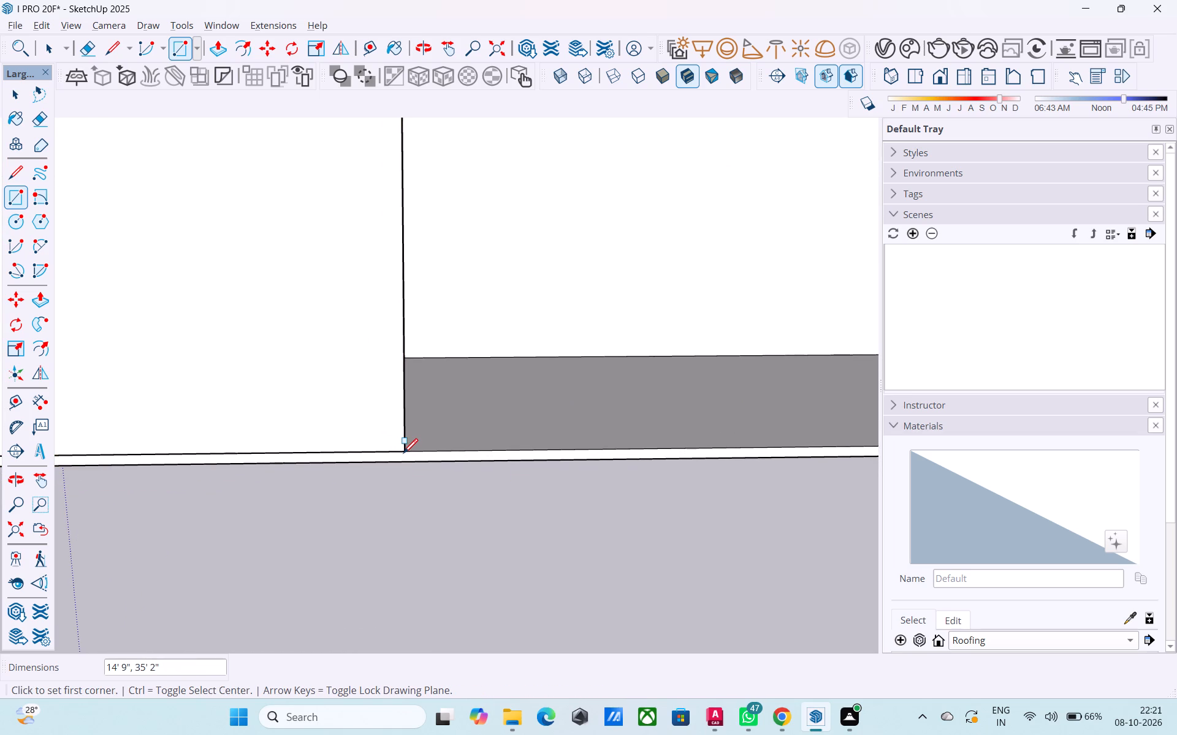
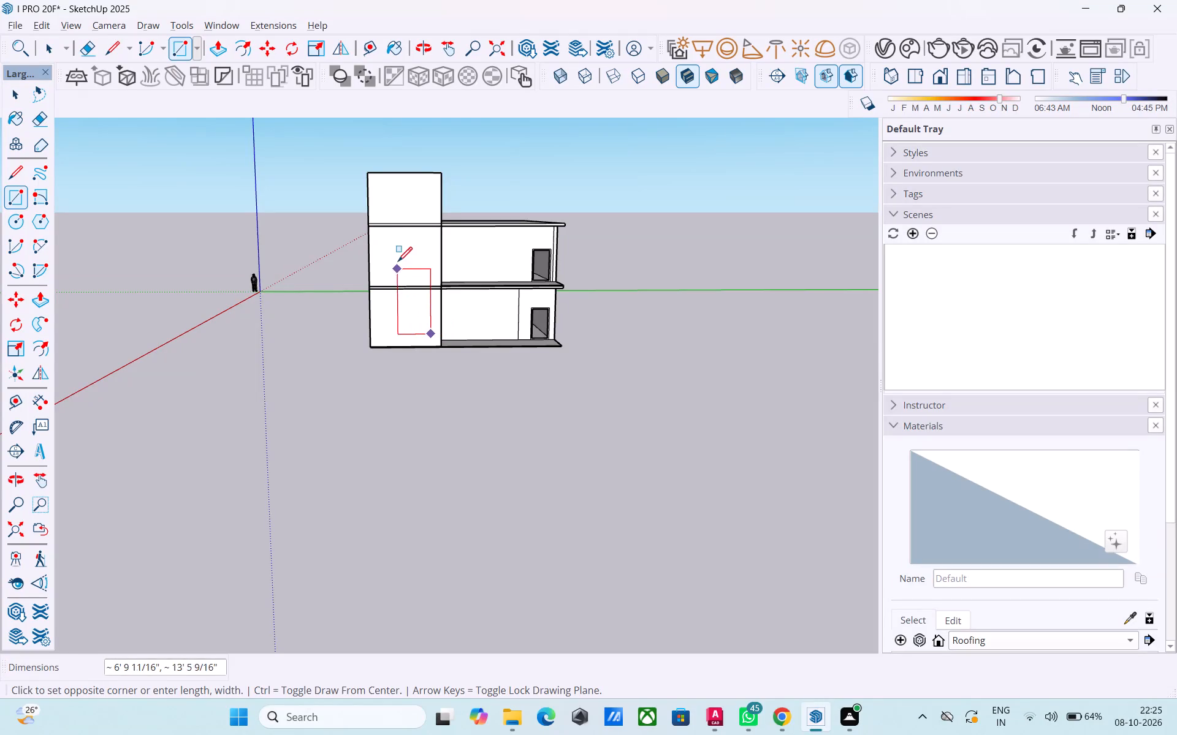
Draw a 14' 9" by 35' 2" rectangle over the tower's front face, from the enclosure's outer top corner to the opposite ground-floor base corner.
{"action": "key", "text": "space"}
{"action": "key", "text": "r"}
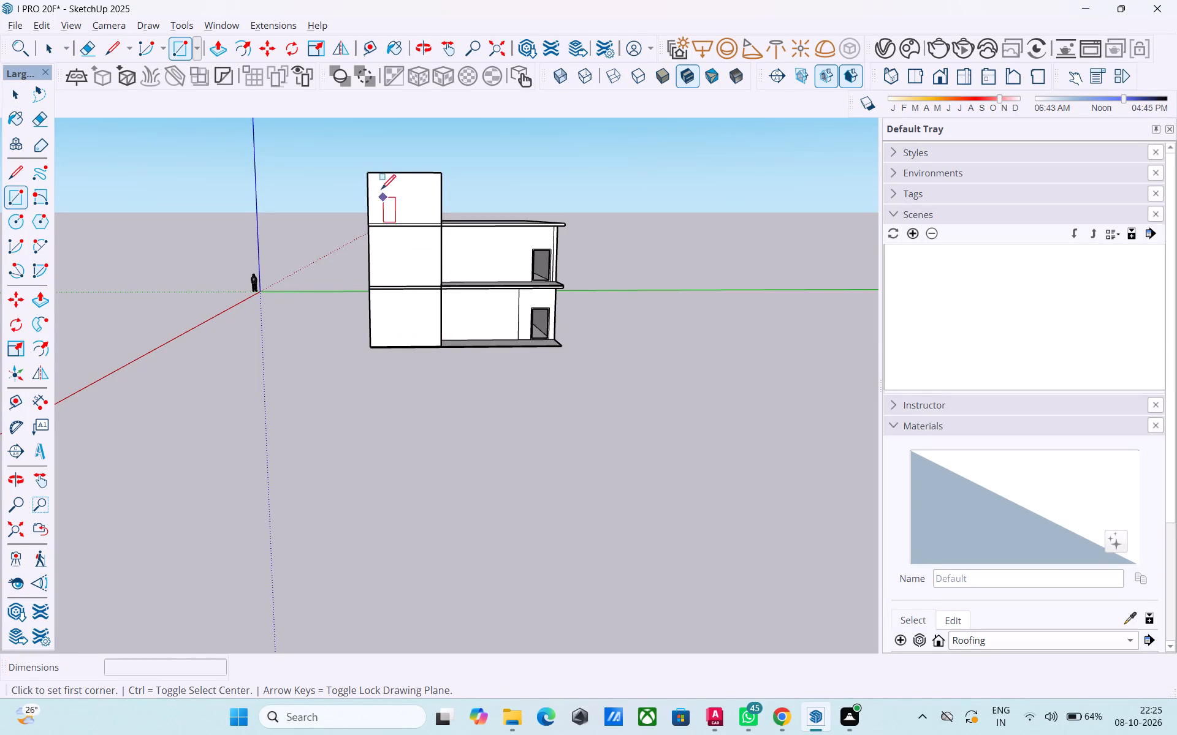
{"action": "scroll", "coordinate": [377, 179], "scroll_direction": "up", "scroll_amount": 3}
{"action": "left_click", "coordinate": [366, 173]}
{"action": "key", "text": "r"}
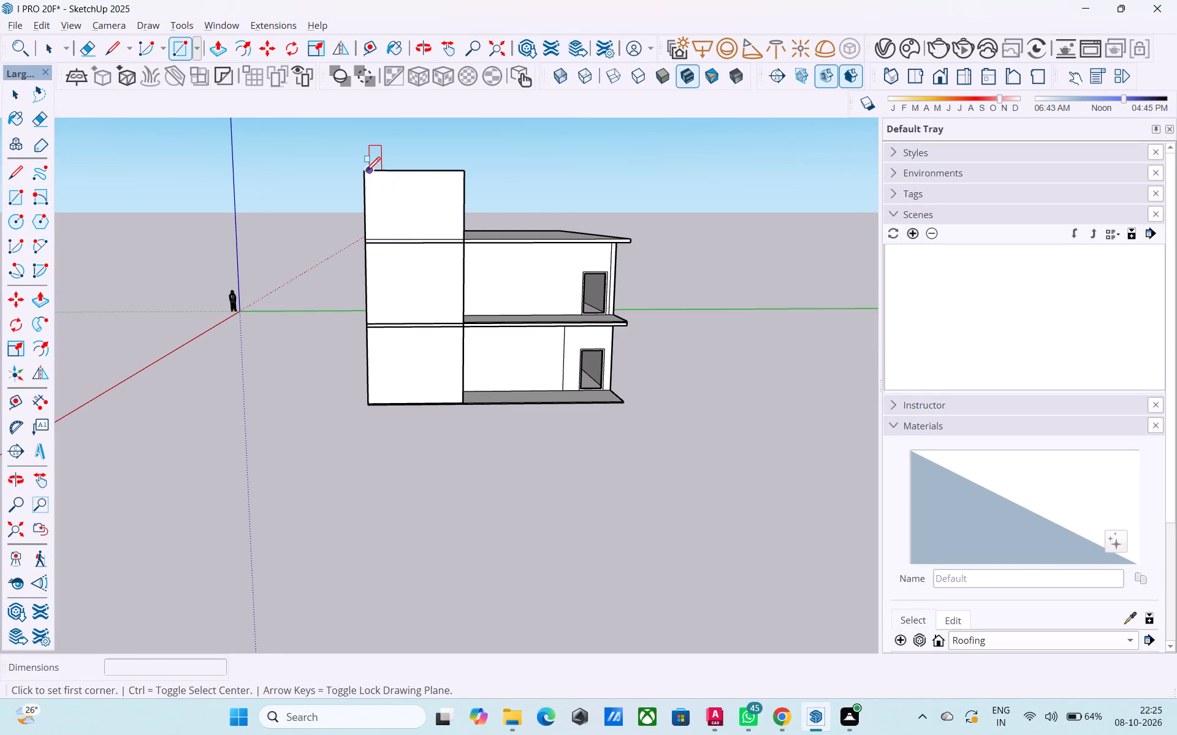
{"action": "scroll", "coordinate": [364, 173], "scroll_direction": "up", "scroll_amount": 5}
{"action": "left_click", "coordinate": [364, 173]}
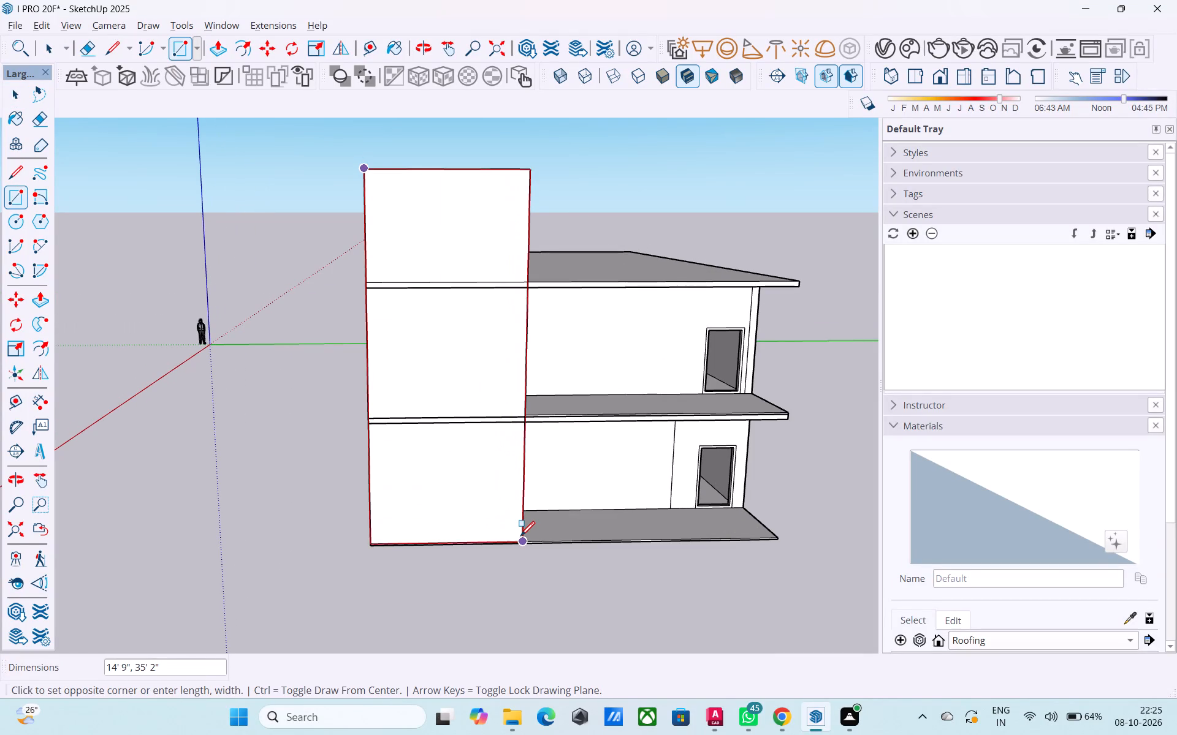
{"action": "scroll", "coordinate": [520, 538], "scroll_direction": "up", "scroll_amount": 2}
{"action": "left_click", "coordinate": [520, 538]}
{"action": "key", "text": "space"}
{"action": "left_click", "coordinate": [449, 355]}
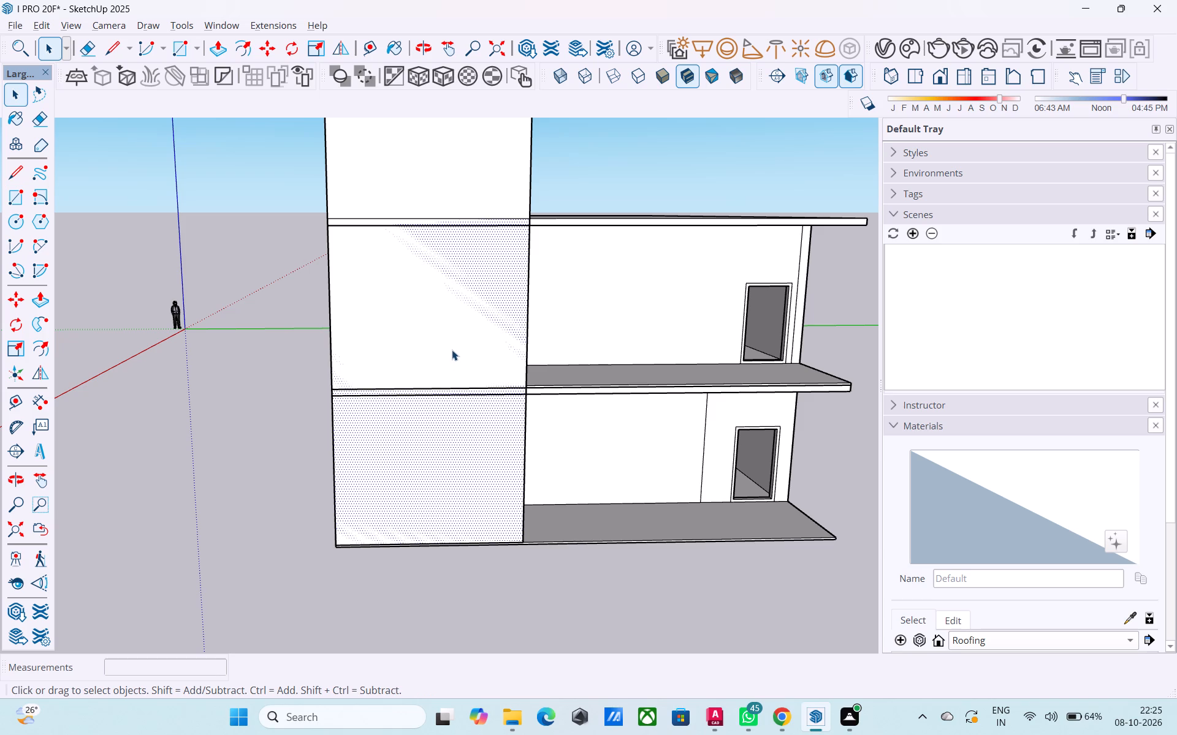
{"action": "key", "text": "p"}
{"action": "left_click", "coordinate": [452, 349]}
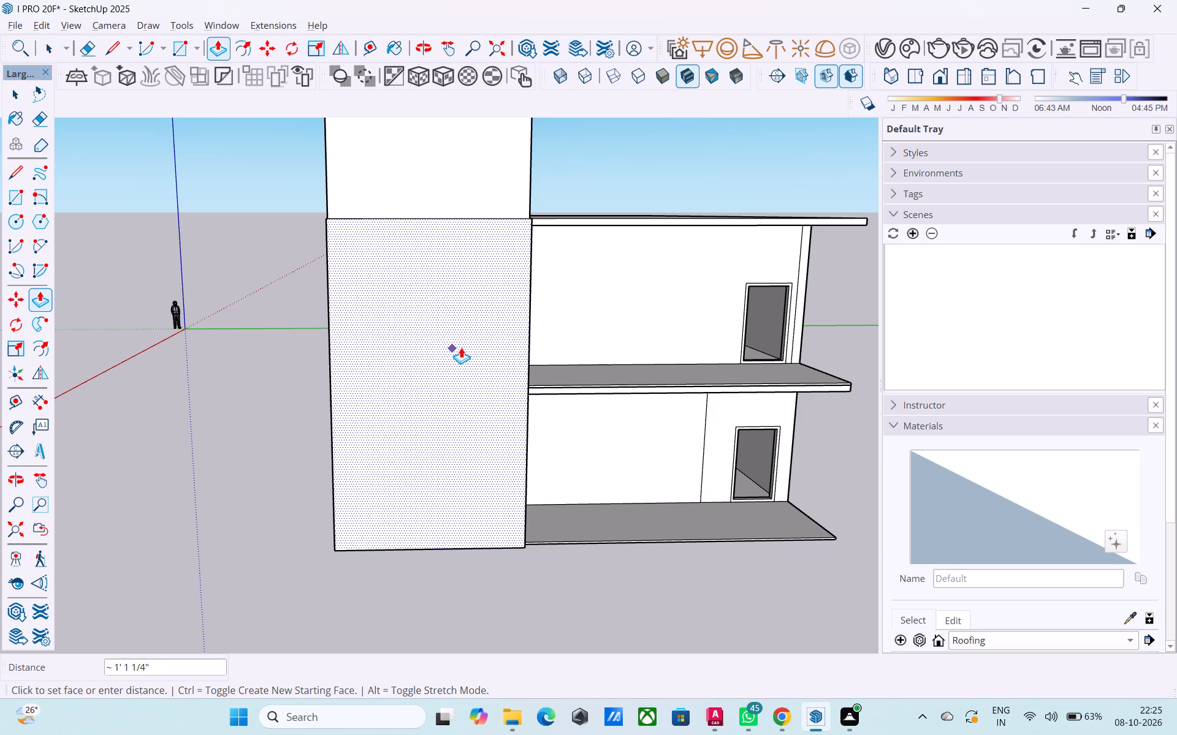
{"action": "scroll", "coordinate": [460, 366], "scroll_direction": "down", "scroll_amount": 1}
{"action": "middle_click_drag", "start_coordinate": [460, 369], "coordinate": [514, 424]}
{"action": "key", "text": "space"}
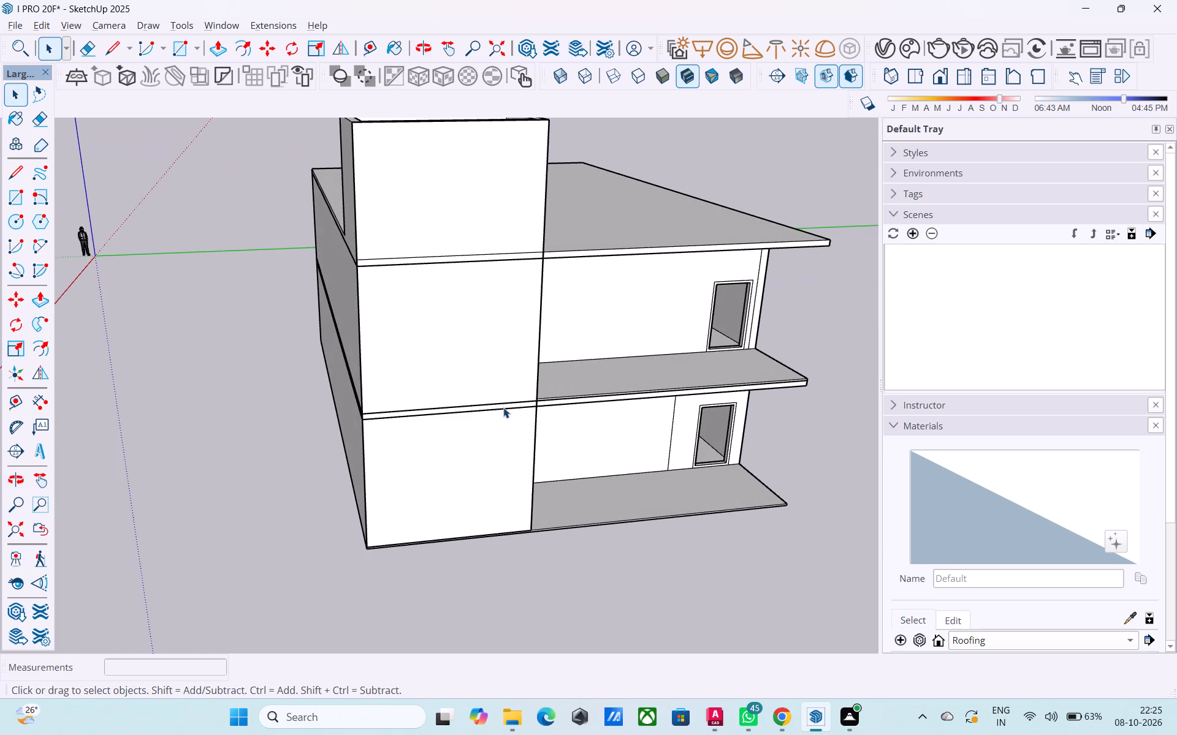
Redraw the full-height rectangle over the tower's front face, from the enclosure's outer top corner to the opposite base corner.
{"action": "middle_click_drag", "start_coordinate": [500, 402], "coordinate": [470, 440]}
{"action": "key", "text": "r"}
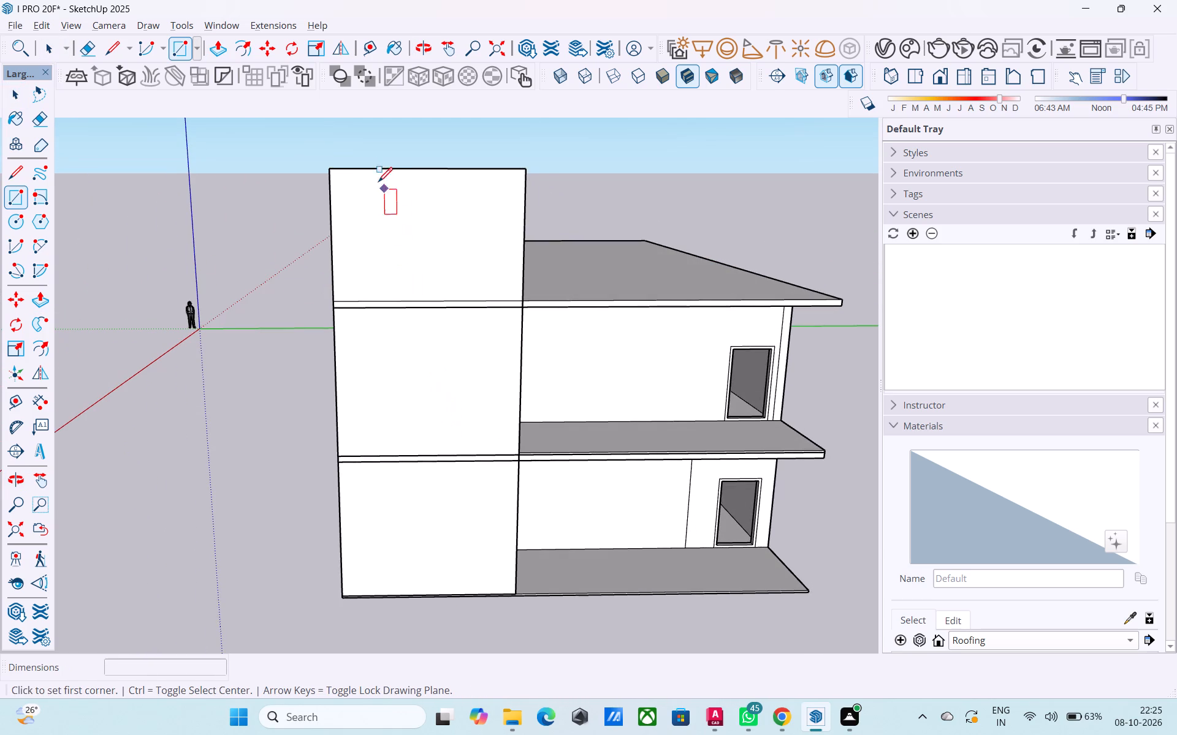
{"action": "left_click", "coordinate": [332, 168]}
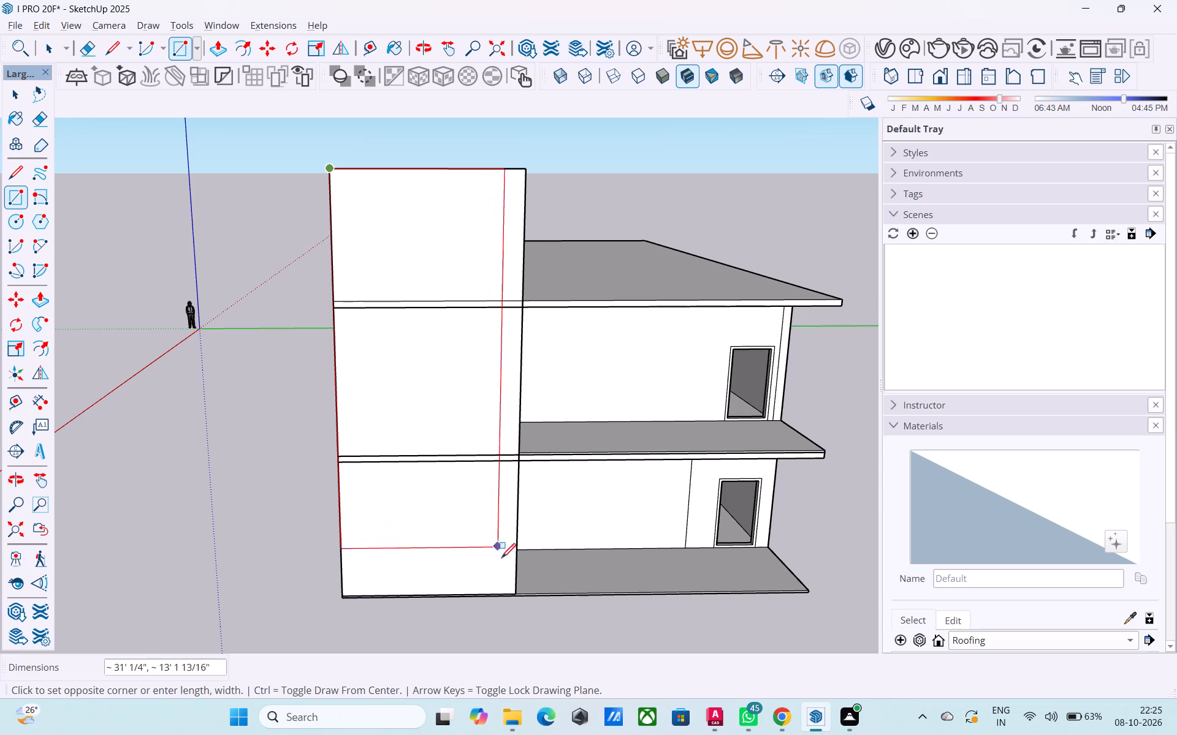
{"action": "left_click", "coordinate": [514, 592]}
Push/Pull the tower's front face below the roof line outward by 2".
{"action": "key", "text": "space"}
{"action": "left_click", "coordinate": [455, 388]}
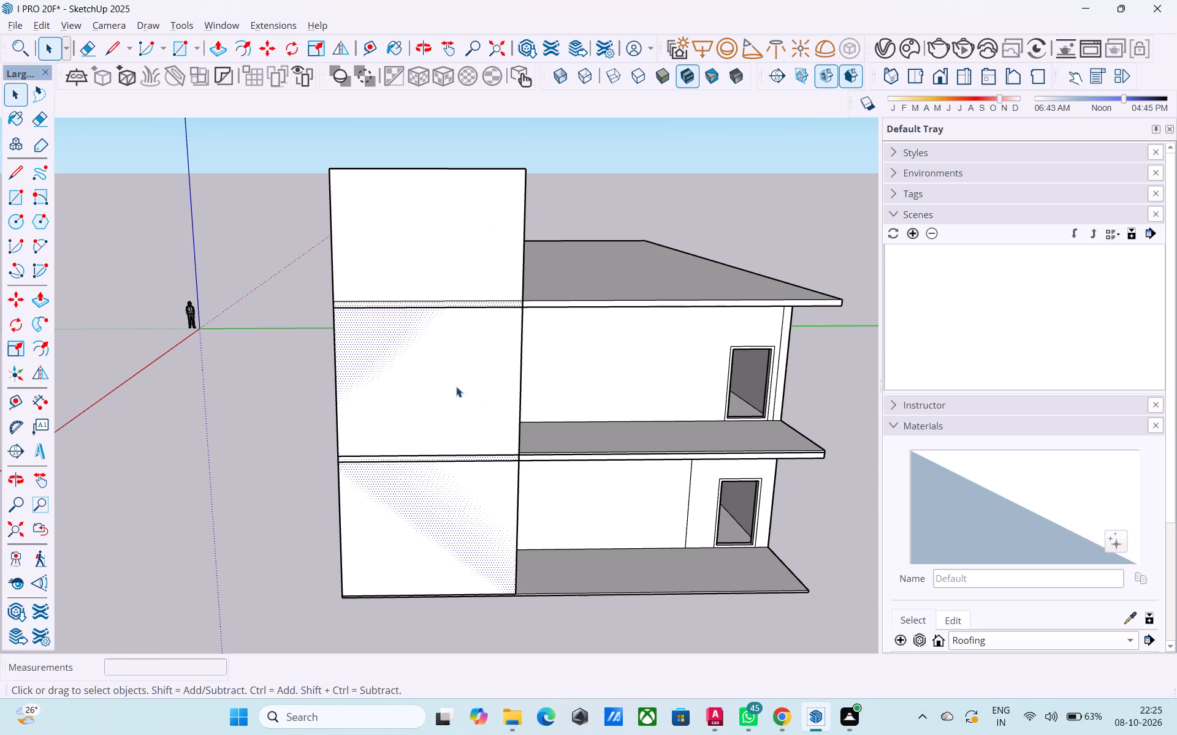
{"action": "left_click", "coordinate": [426, 258]}
{"action": "left_click", "coordinate": [422, 316], "text": "shift"}
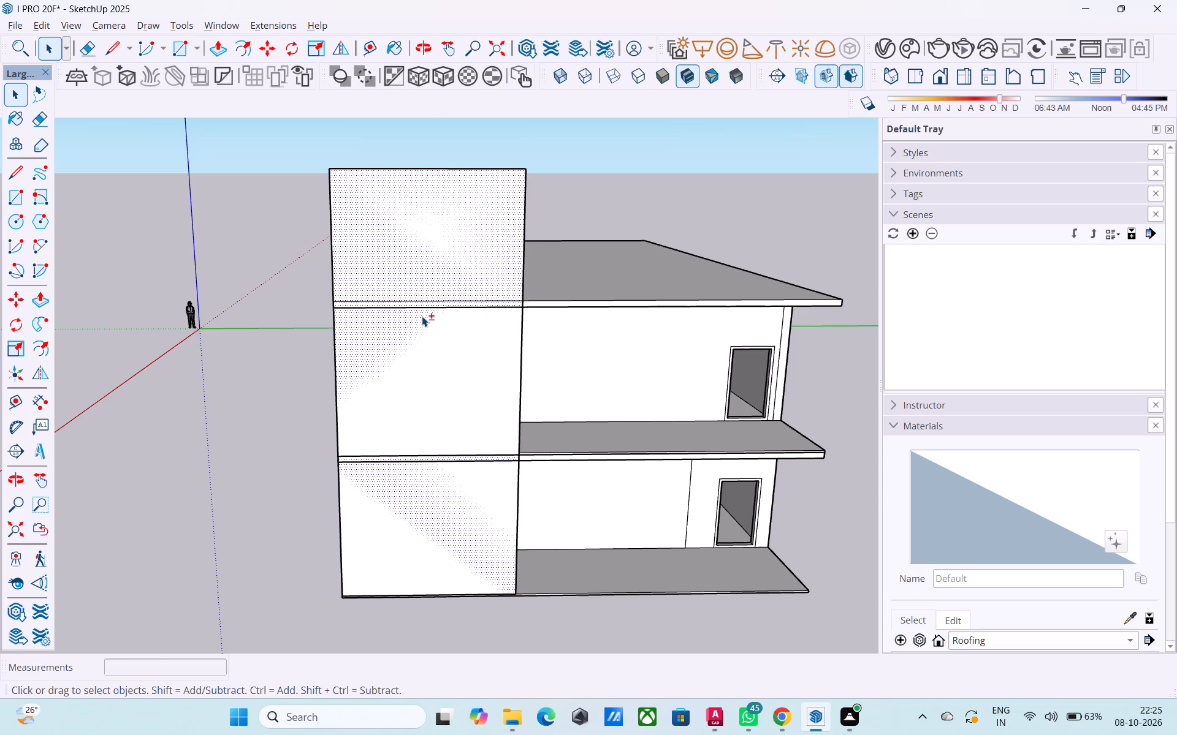
{"action": "key", "text": "p"}
{"action": "left_click", "coordinate": [424, 319]}
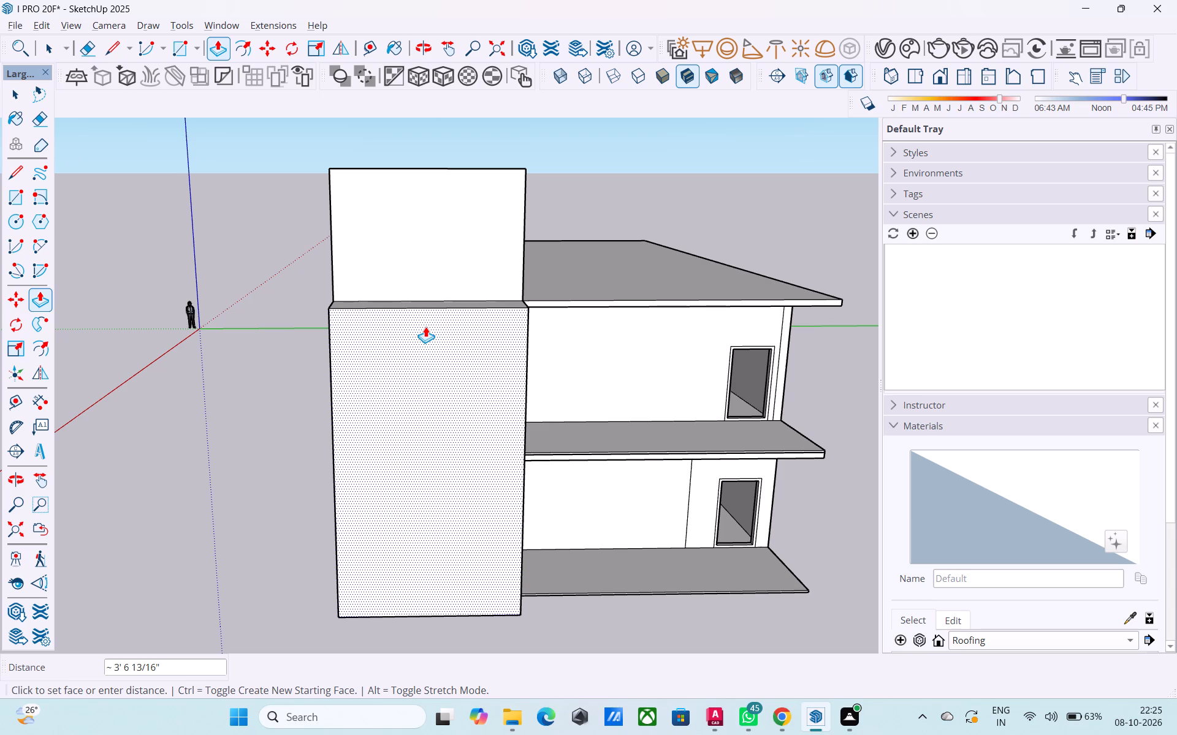
{"action": "key", "text": "2"}
{"action": "key", "text": "shift+quotedbl"}
{"action": "key", "text": "Return"}
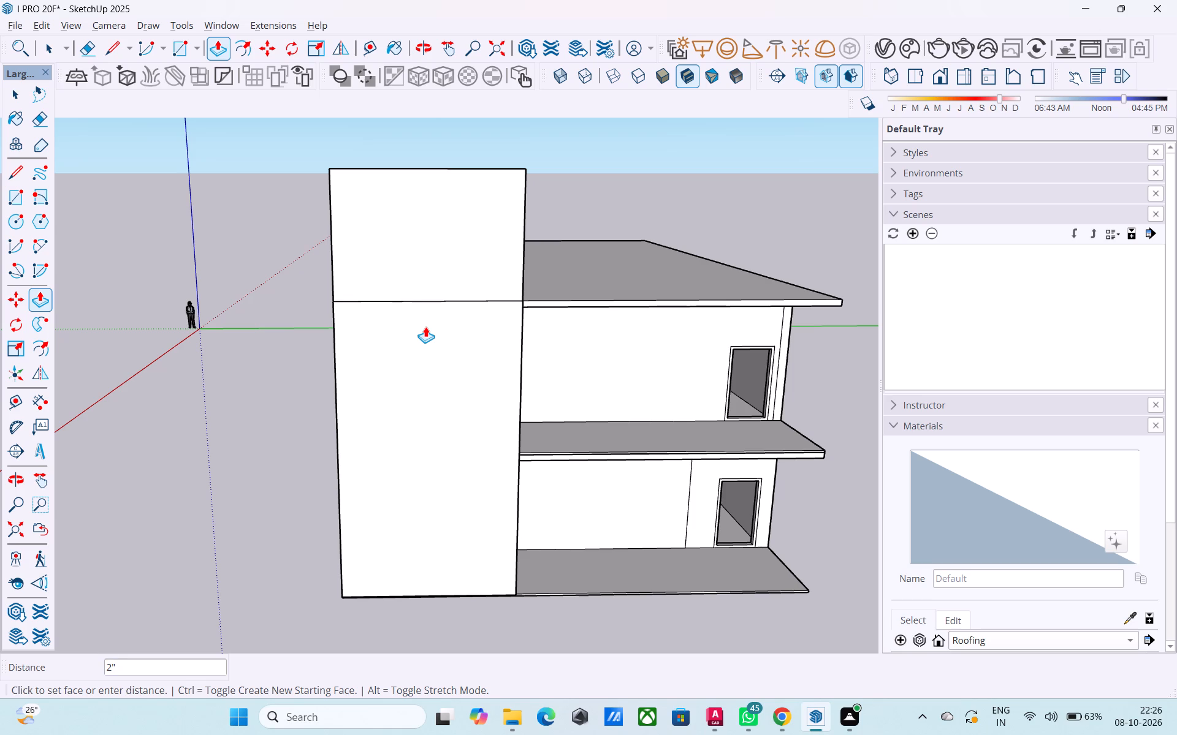
Extend the top of the 2" front cladding upward by 10' to align with the top of the rooftop enclosure.
{"action": "middle_click_drag", "start_coordinate": [392, 189], "coordinate": [469, 453]}
{"action": "scroll", "coordinate": [402, 496], "scroll_direction": "up", "scroll_amount": 13}
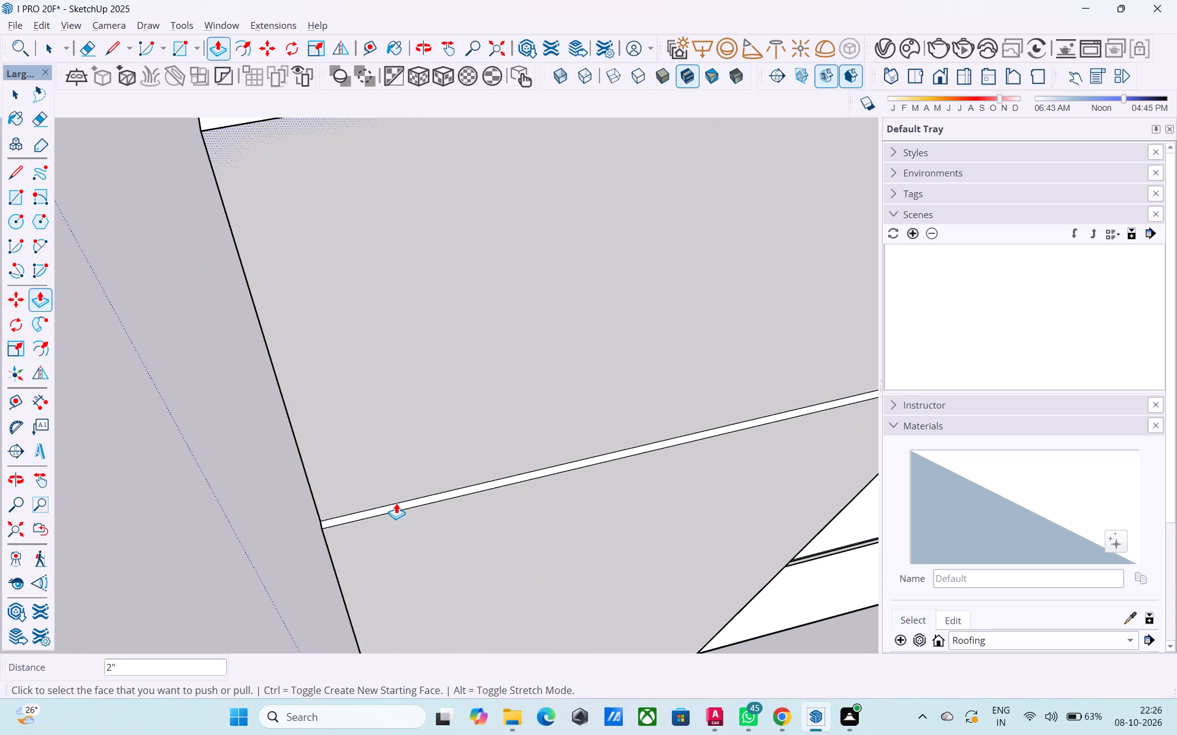
{"action": "scroll", "coordinate": [375, 503], "scroll_direction": "up", "scroll_amount": 4}
{"action": "middle_click_drag", "start_coordinate": [374, 509], "coordinate": [387, 544]}
{"action": "left_click", "coordinate": [375, 517]}
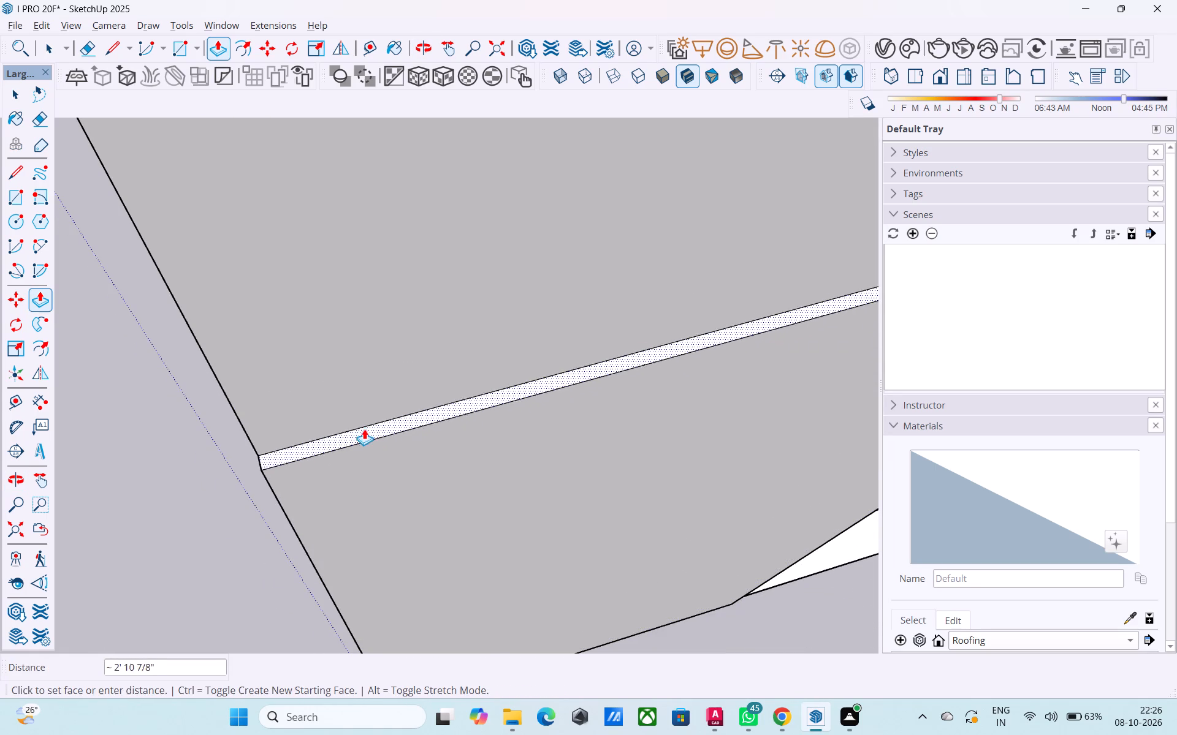
{"action": "scroll", "coordinate": [364, 428], "scroll_direction": "down", "scroll_amount": 11}
{"action": "middle_click", "coordinate": [364, 428]}
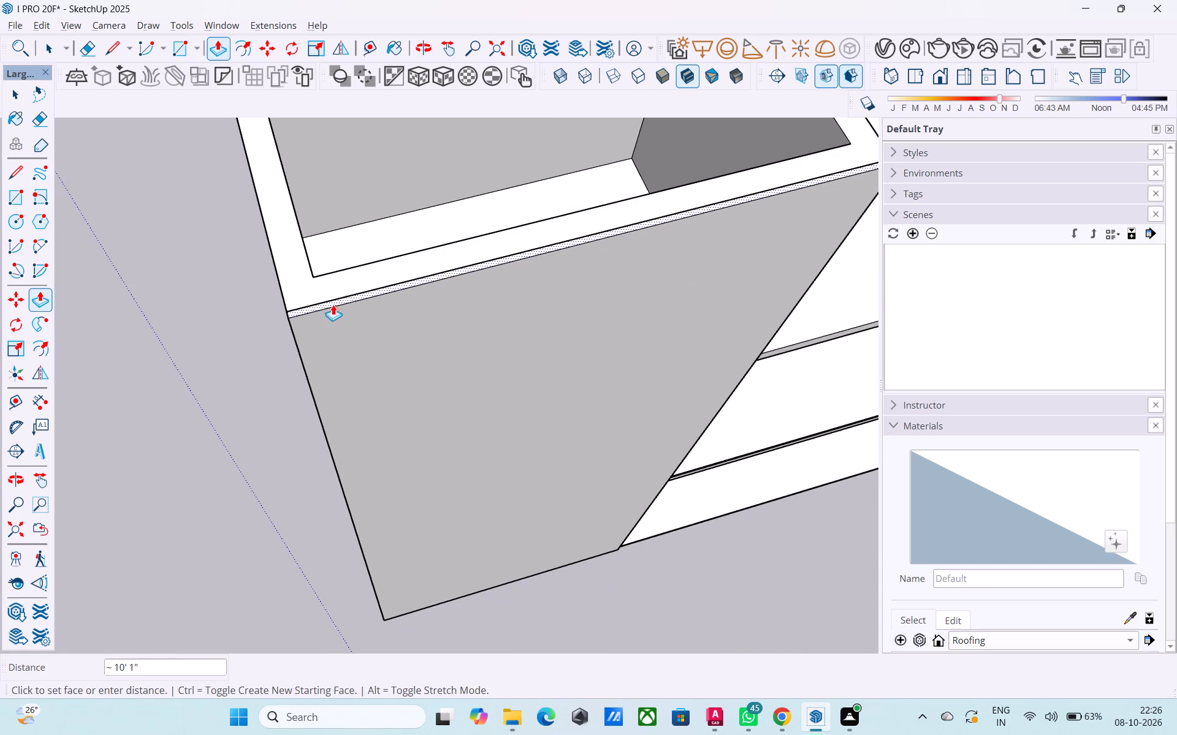
{"action": "middle_click_drag", "start_coordinate": [299, 282], "coordinate": [318, 298]}
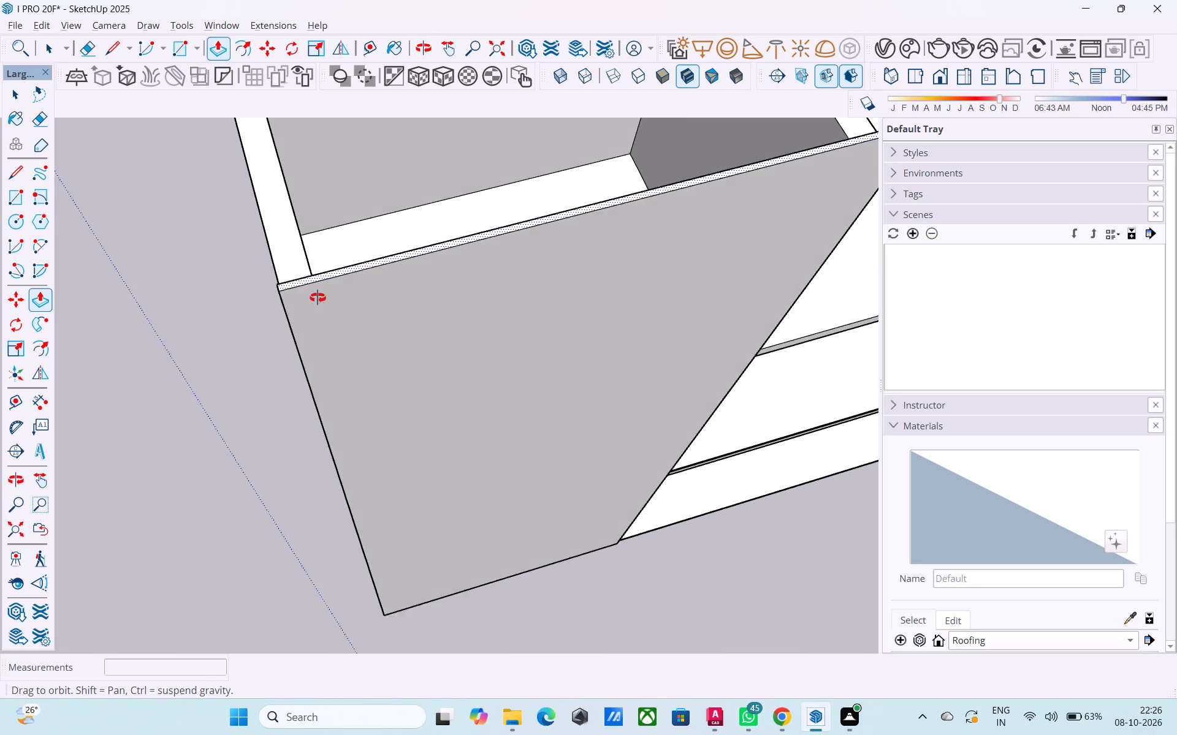
{"action": "middle_click_drag", "start_coordinate": [318, 298], "coordinate": [796, 260]}
{"action": "middle_click_drag", "start_coordinate": [737, 213], "coordinate": [622, 339]}
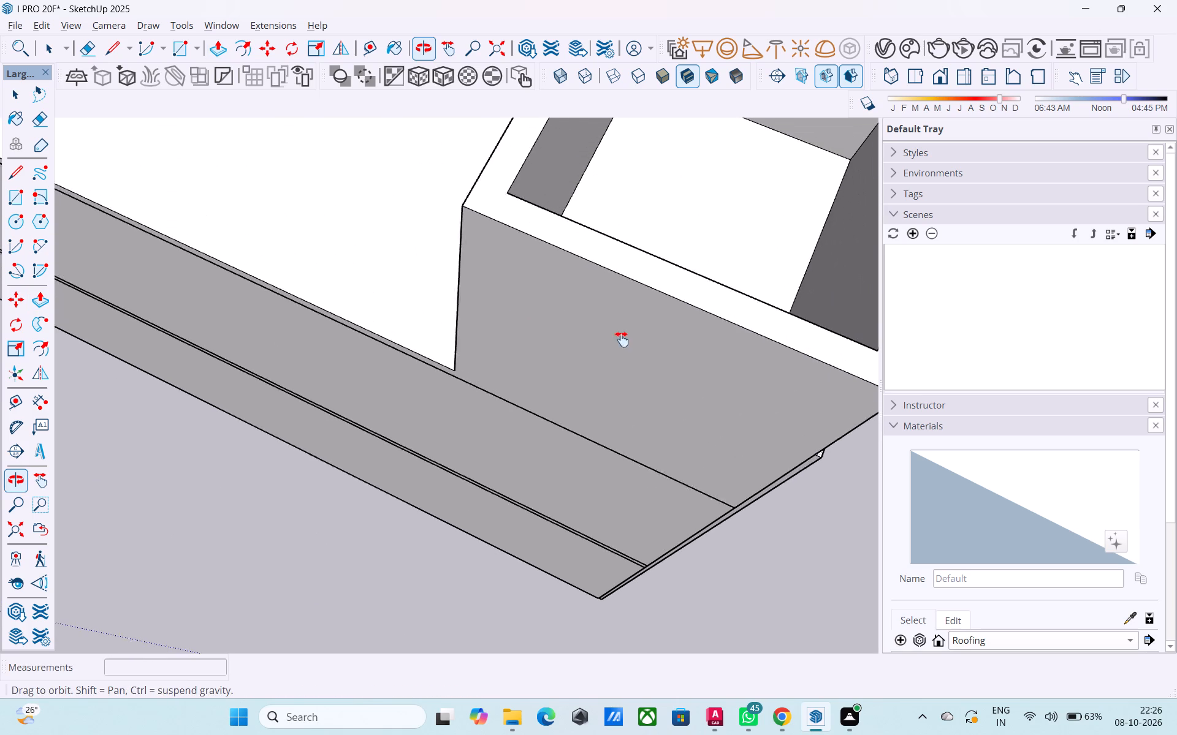
{"action": "middle_click_drag", "start_coordinate": [622, 339], "coordinate": [615, 345]}
{"action": "left_click", "coordinate": [605, 276]}
Inspect the extended front cladding on the tower from above and from the front.
{"action": "scroll", "coordinate": [639, 307], "scroll_direction": "down", "scroll_amount": 3}
{"action": "middle_click_drag", "start_coordinate": [693, 350], "coordinate": [626, 351]}
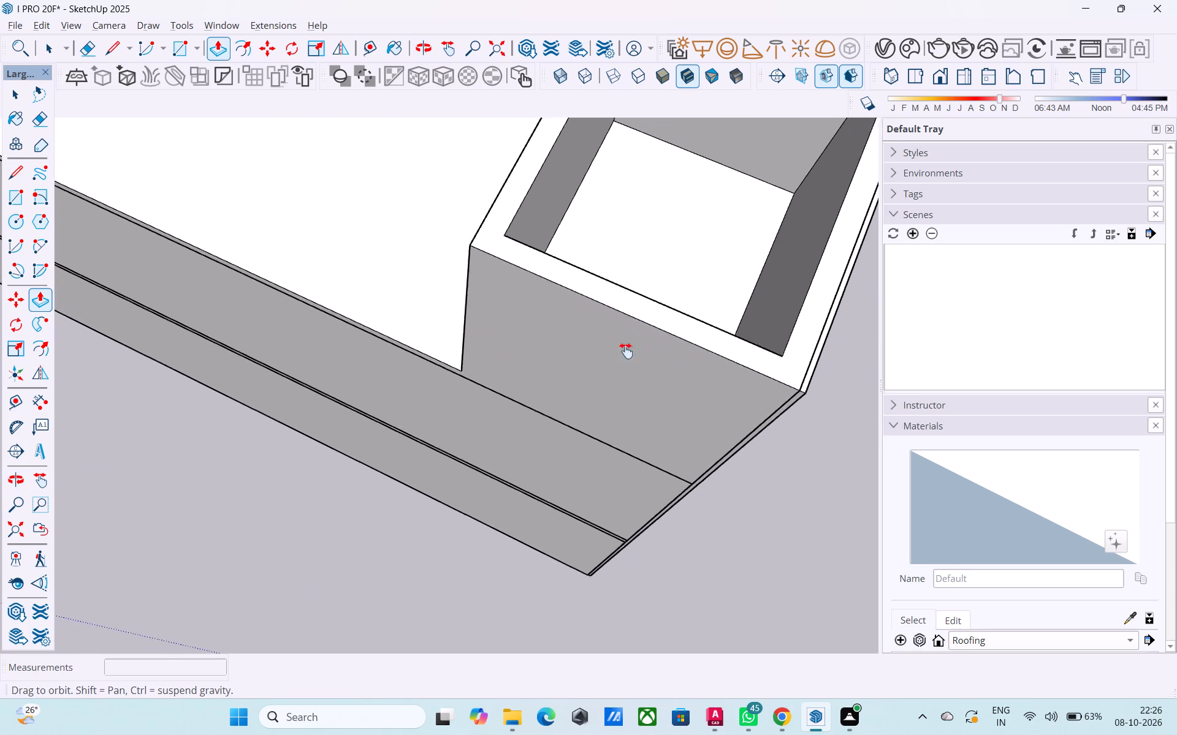
{"action": "middle_click_drag", "start_coordinate": [626, 351], "coordinate": [356, 273]}
{"action": "middle_click_drag", "start_coordinate": [617, 402], "coordinate": [658, 475]}
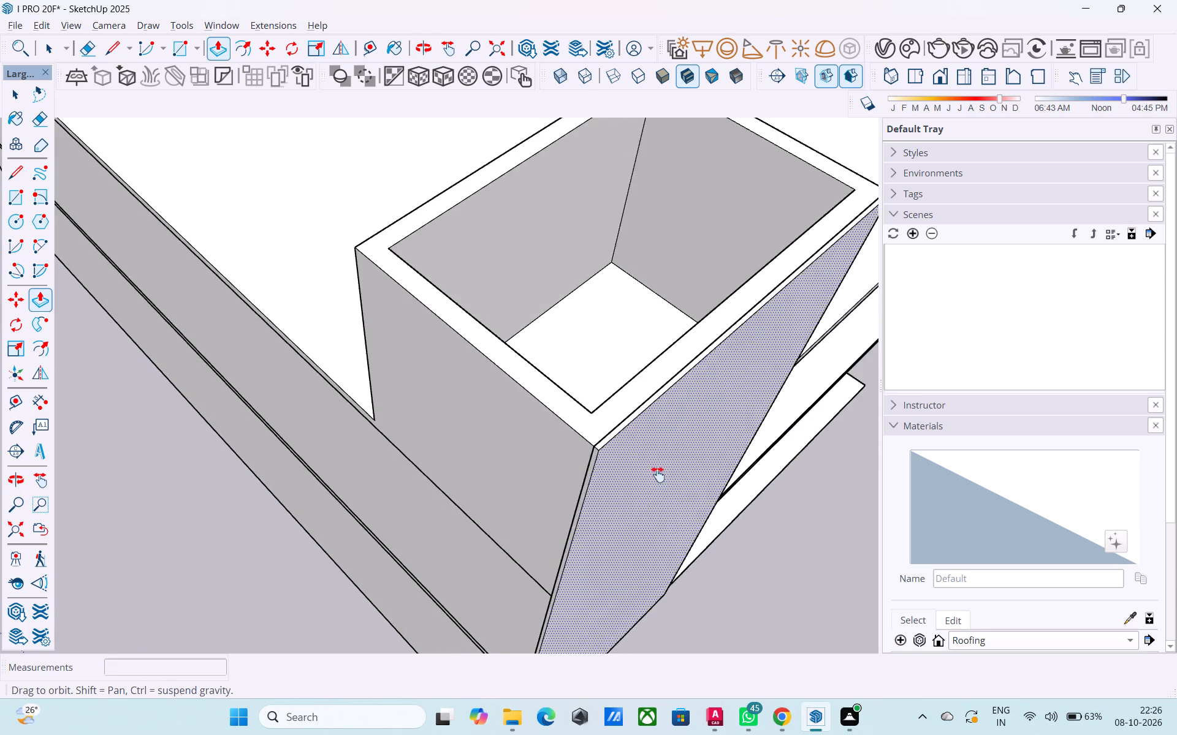
{"action": "middle_click_drag", "start_coordinate": [658, 475], "coordinate": [452, 342]}
{"action": "scroll", "coordinate": [448, 345], "scroll_direction": "down", "scroll_amount": 7}
{"action": "middle_click_drag", "start_coordinate": [474, 382], "coordinate": [464, 383], "text": "shift"}
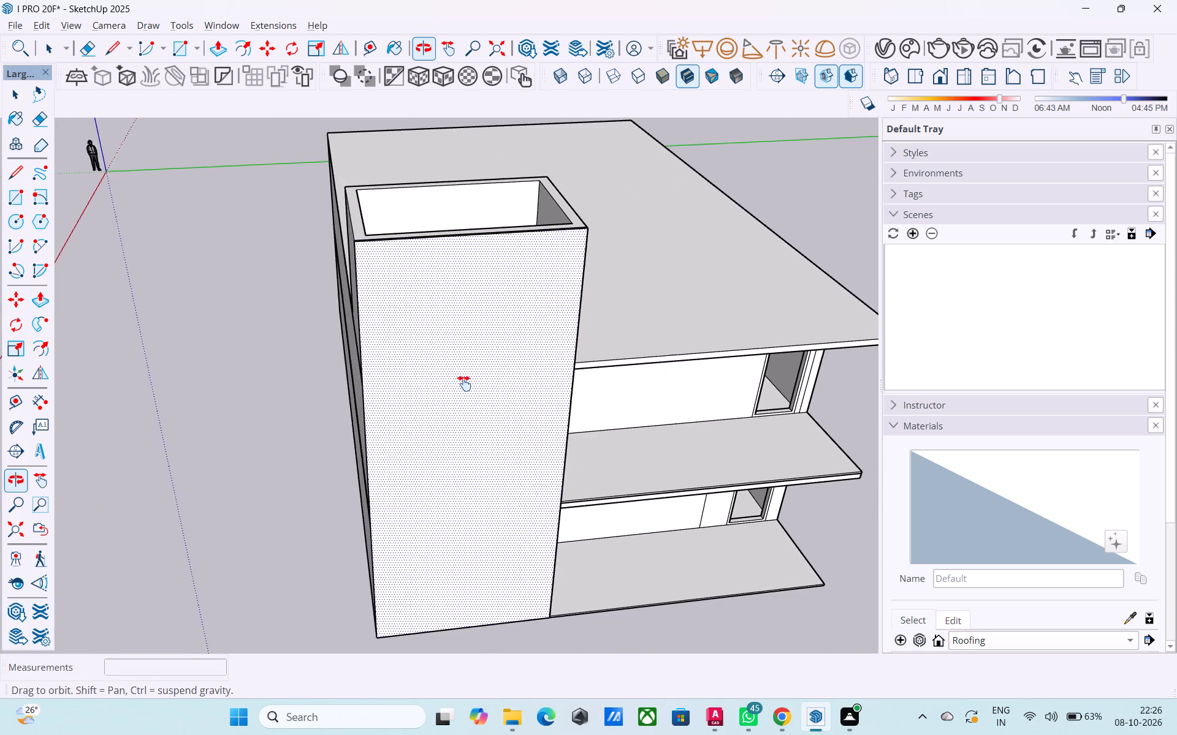
{"action": "middle_click_drag", "start_coordinate": [464, 383], "coordinate": [448, 375], "text": "shift"}
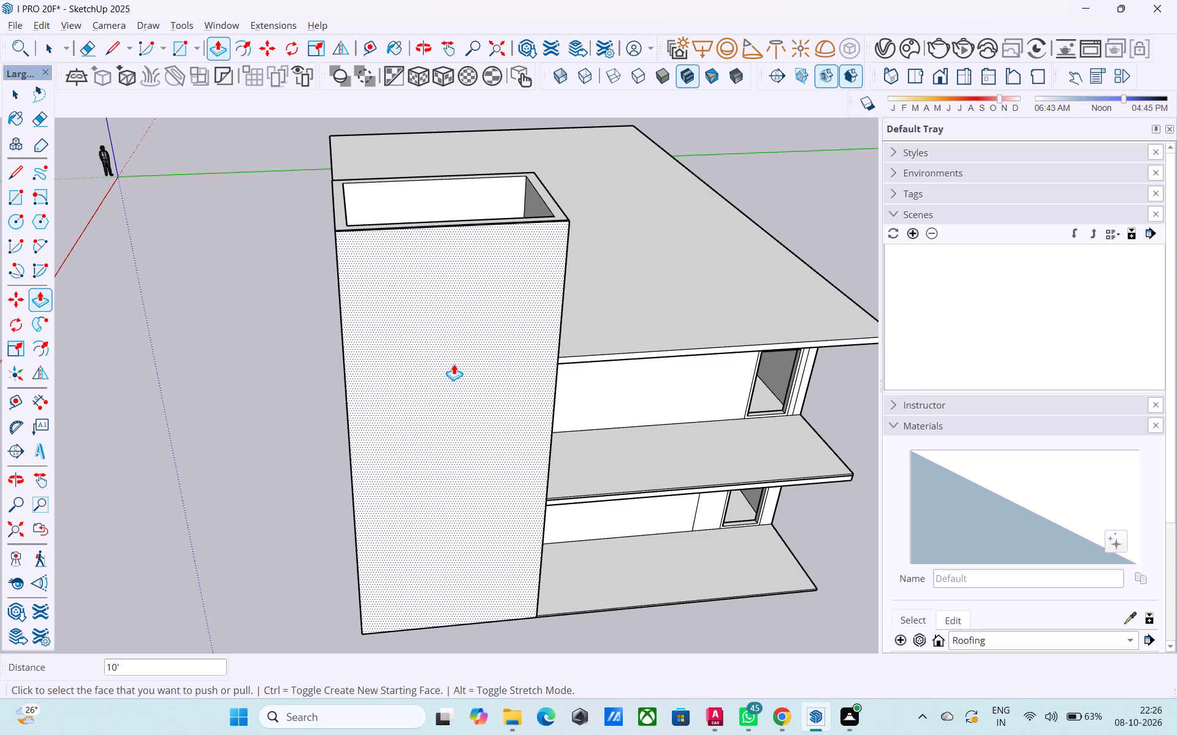
{"action": "scroll", "coordinate": [454, 367], "scroll_direction": "down", "scroll_amount": 1}
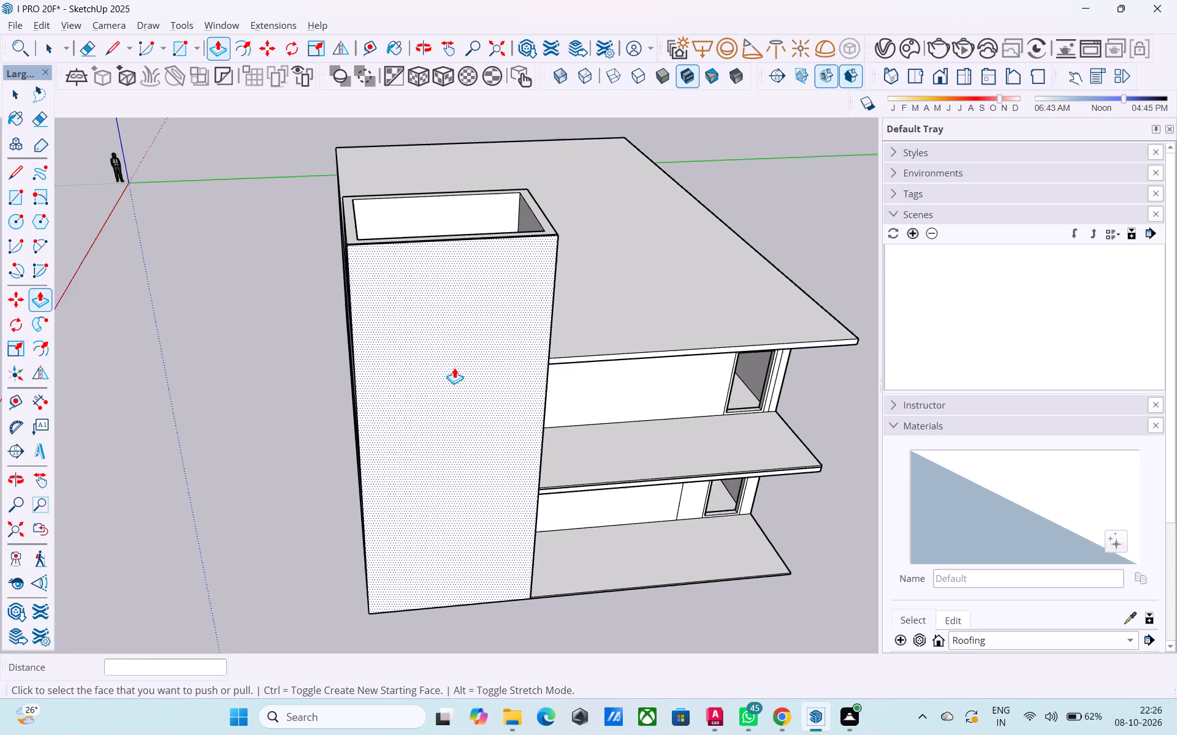
{"action": "scroll", "coordinate": [454, 367], "scroll_direction": "down", "scroll_amount": 2}
{"action": "middle_click_drag", "start_coordinate": [473, 402], "coordinate": [416, 296]}
{"action": "scroll", "coordinate": [411, 292], "scroll_direction": "down", "scroll_amount": 4}
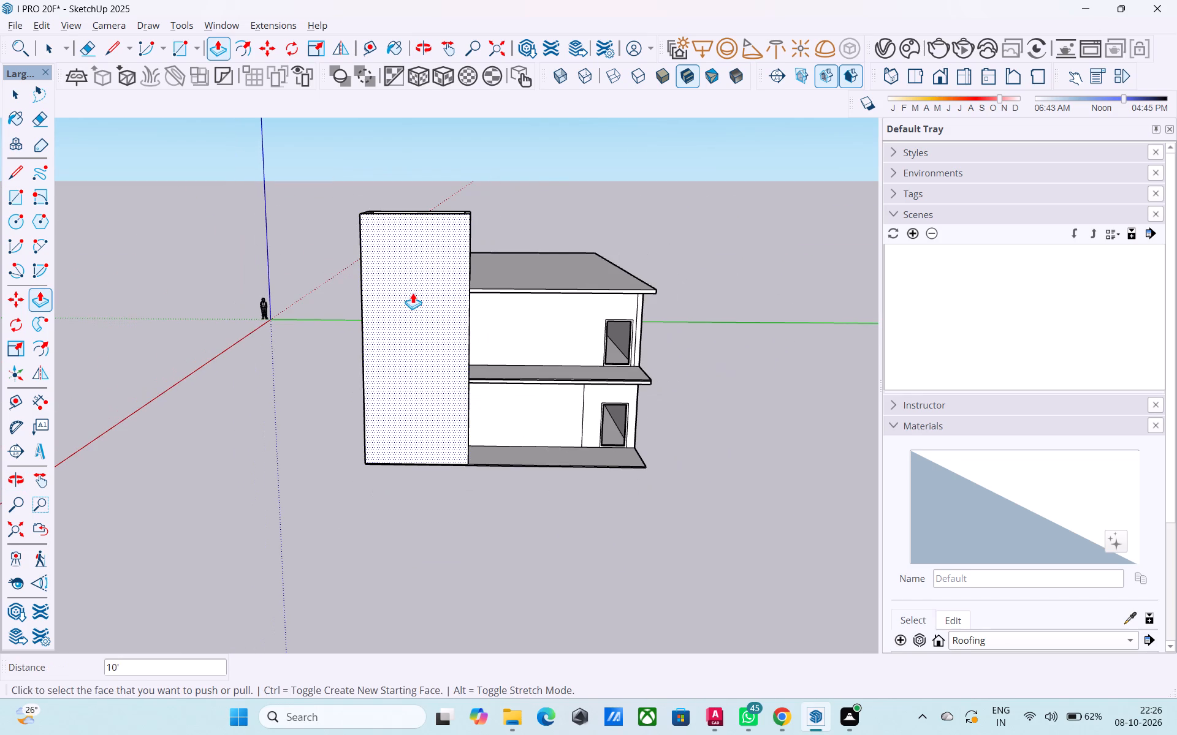
Open the roof slab group and offset the roof's top face inward by 6".
{"action": "key", "text": "space"}
{"action": "middle_click_drag", "start_coordinate": [669, 335], "coordinate": [512, 315]}
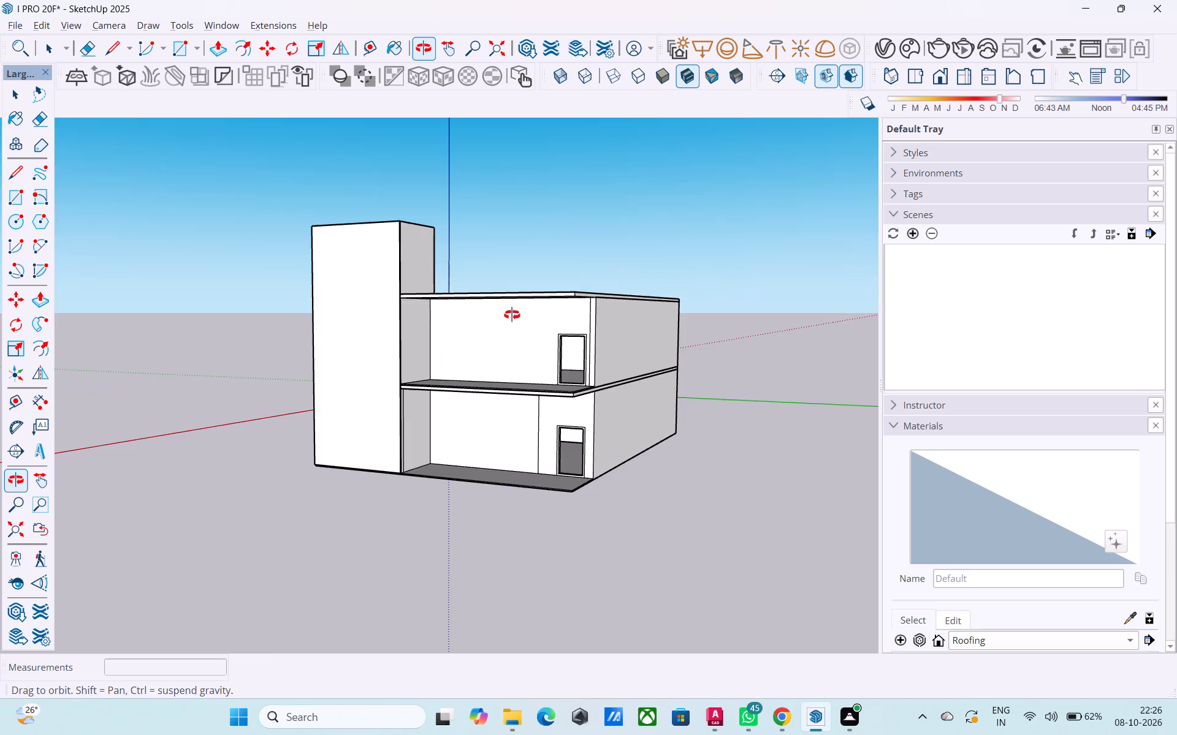
{"action": "middle_click_drag", "start_coordinate": [512, 315], "coordinate": [376, 467]}
{"action": "left_click", "coordinate": [457, 373]}
{"action": "key", "text": "f"}
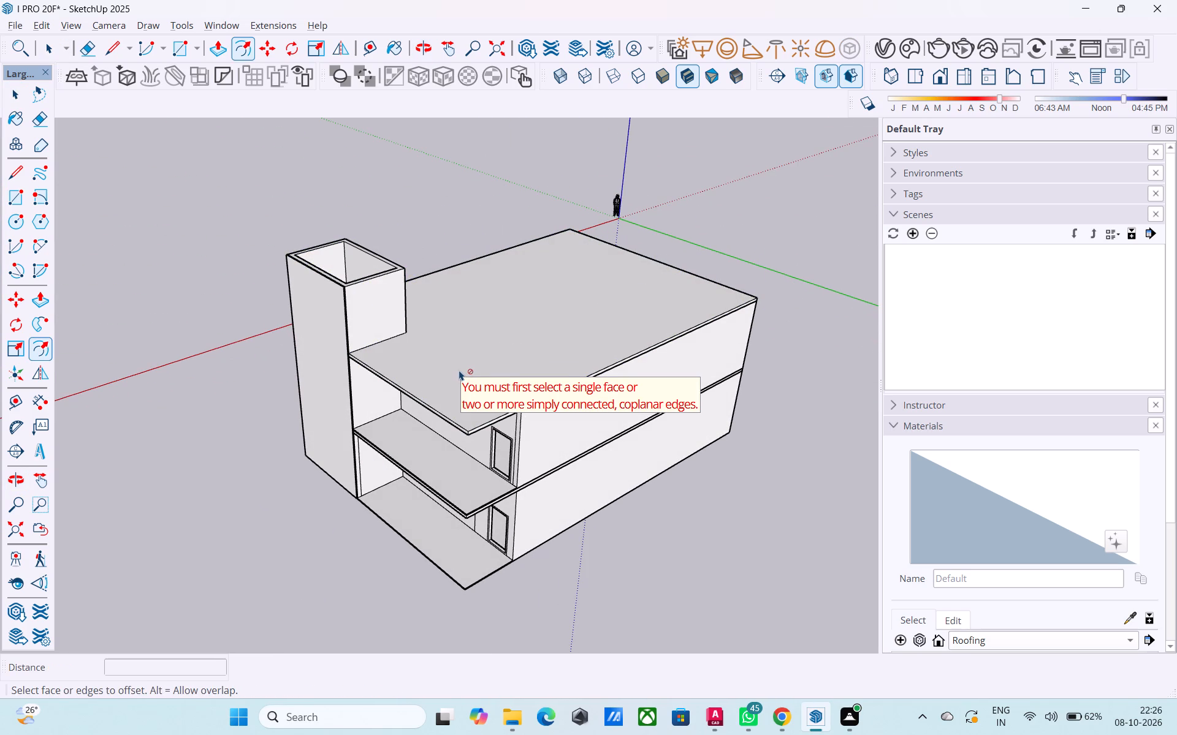
{"action": "key", "text": "space"}
{"action": "left_click_drag", "start_coordinate": [459, 370], "coordinate": [509, 382]}
{"action": "double_click", "coordinate": [507, 378]}
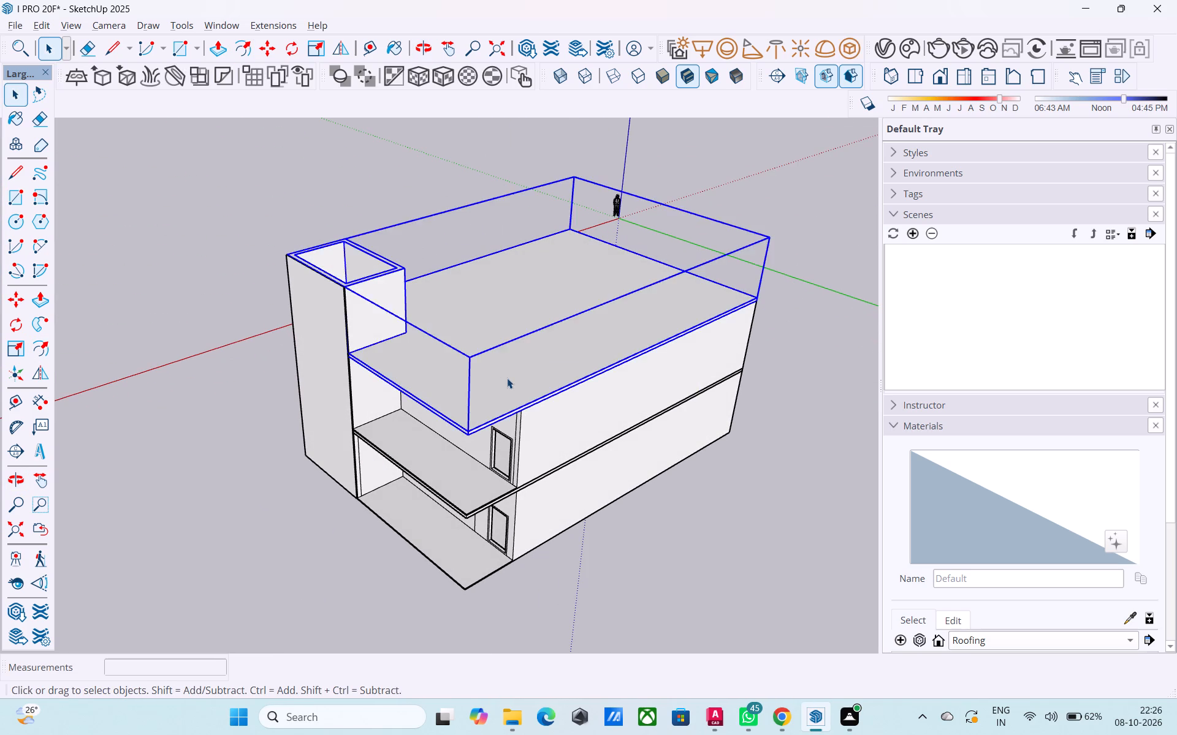
{"action": "middle_click_drag", "start_coordinate": [507, 370], "coordinate": [481, 505]}
{"action": "key", "text": "f"}
{"action": "left_click", "coordinate": [482, 402]}
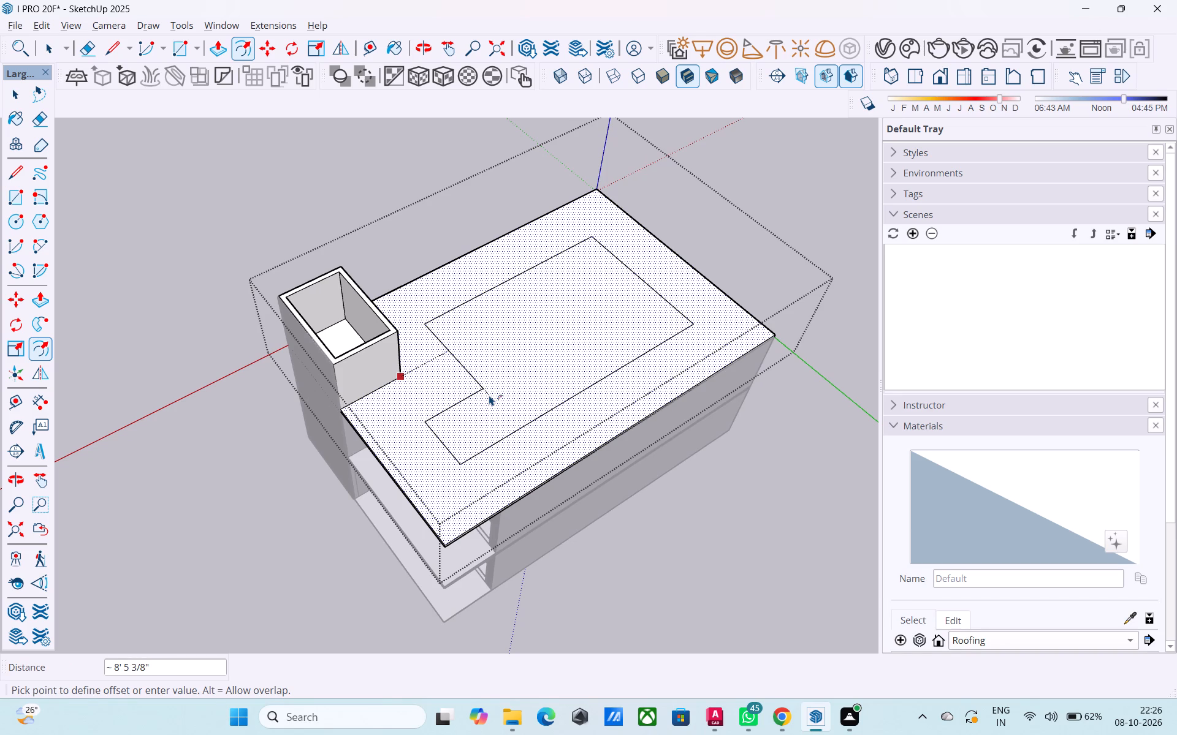
{"action": "type", "text": "6\""}
{"action": "key", "text": "Return"}
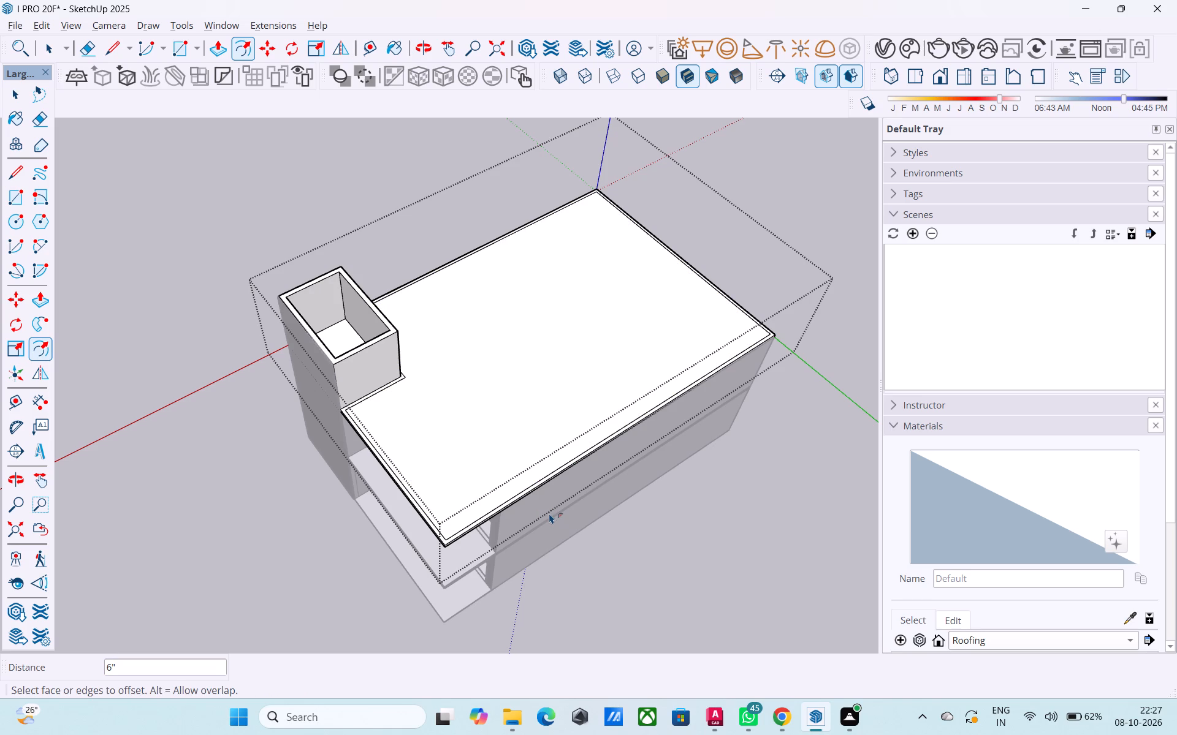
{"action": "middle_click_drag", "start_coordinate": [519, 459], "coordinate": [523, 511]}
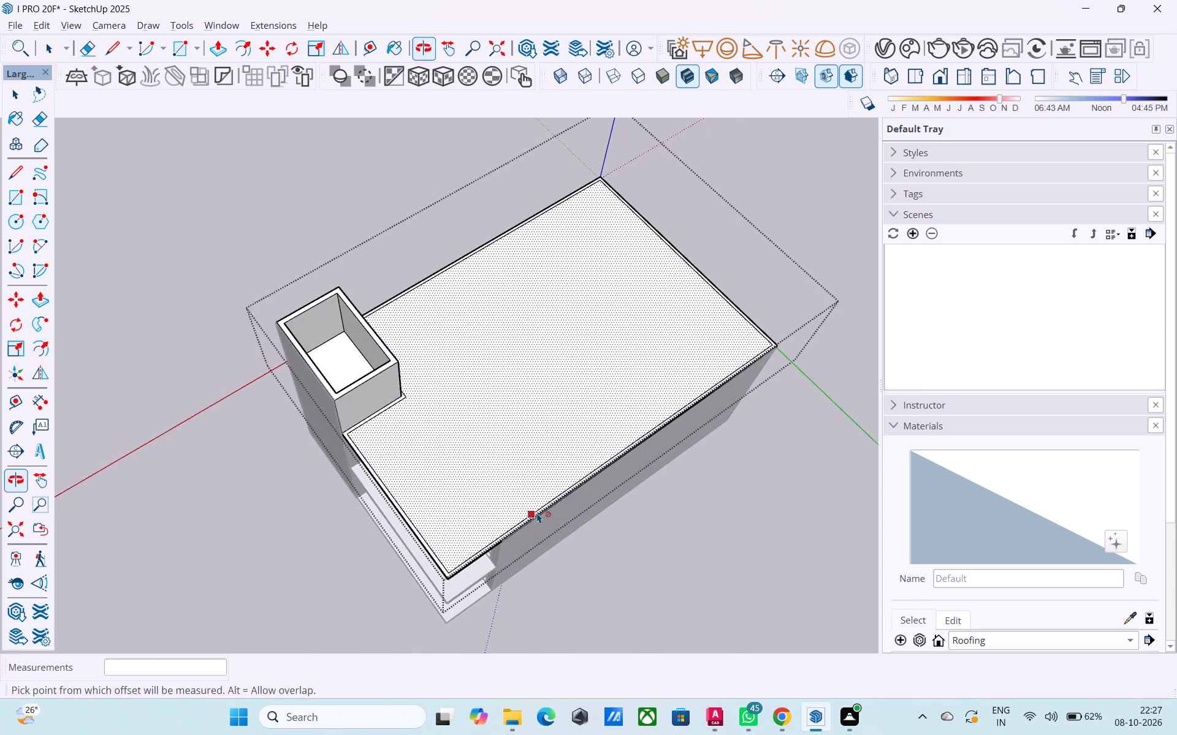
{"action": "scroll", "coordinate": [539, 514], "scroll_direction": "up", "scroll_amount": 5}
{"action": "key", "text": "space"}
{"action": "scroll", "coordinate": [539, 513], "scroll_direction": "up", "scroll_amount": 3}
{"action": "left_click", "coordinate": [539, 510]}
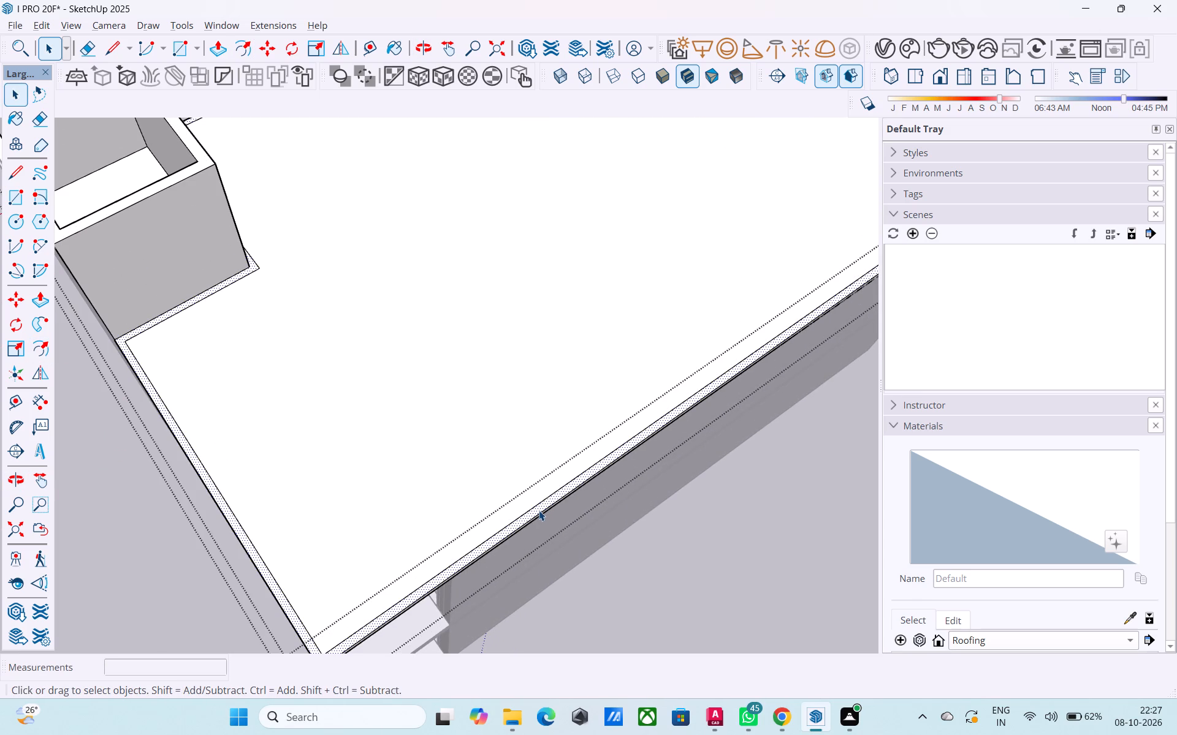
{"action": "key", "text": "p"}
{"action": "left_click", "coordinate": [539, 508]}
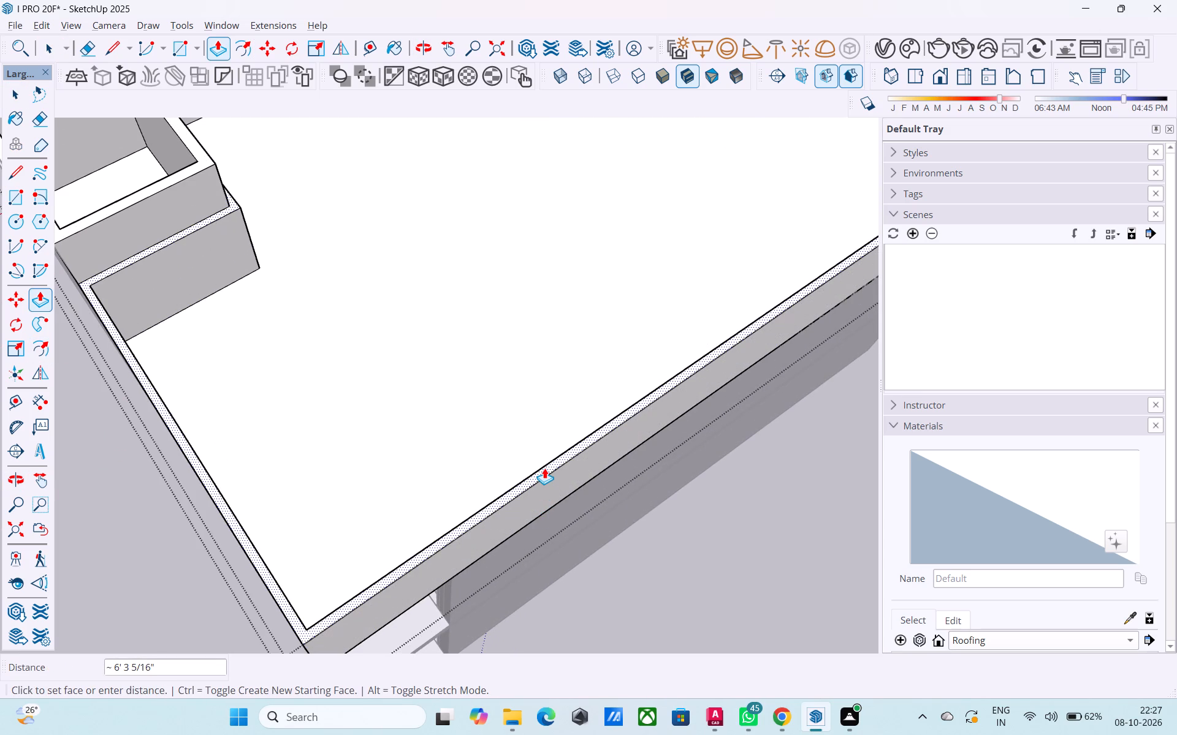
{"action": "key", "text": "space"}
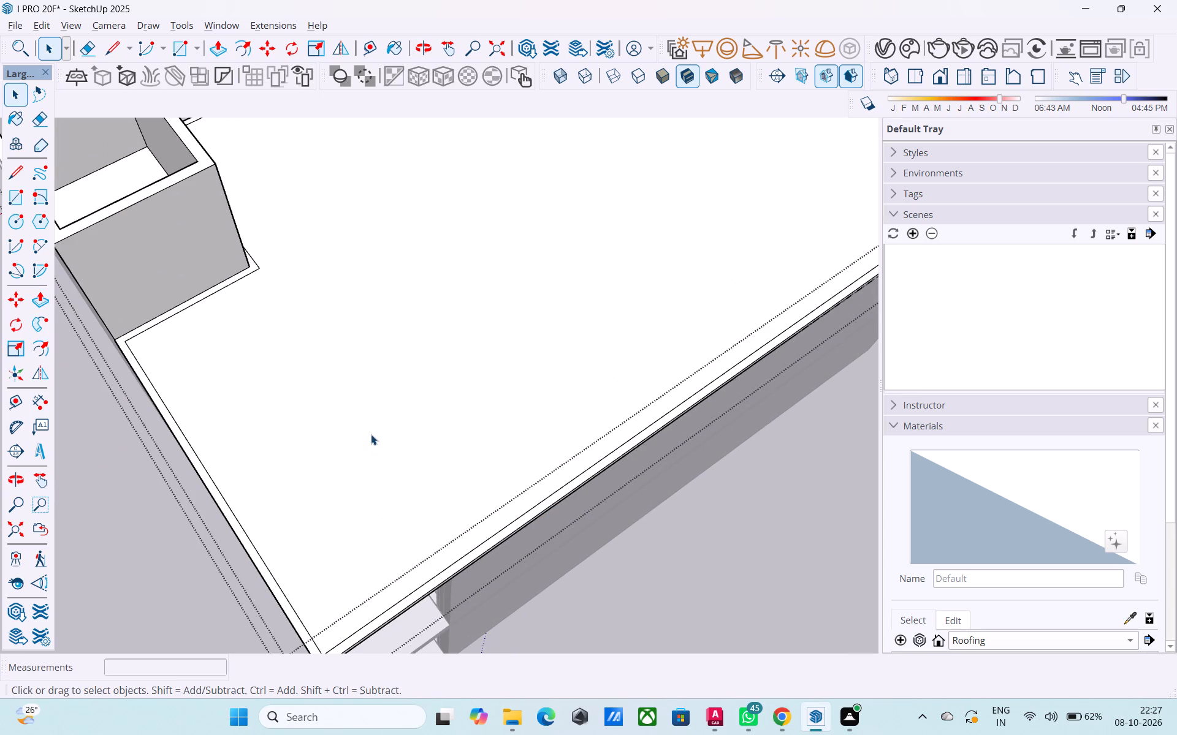
Draw a line across the 6" roof border where the front roof edge meets the rooftop enclosure.
{"action": "key", "text": "l"}
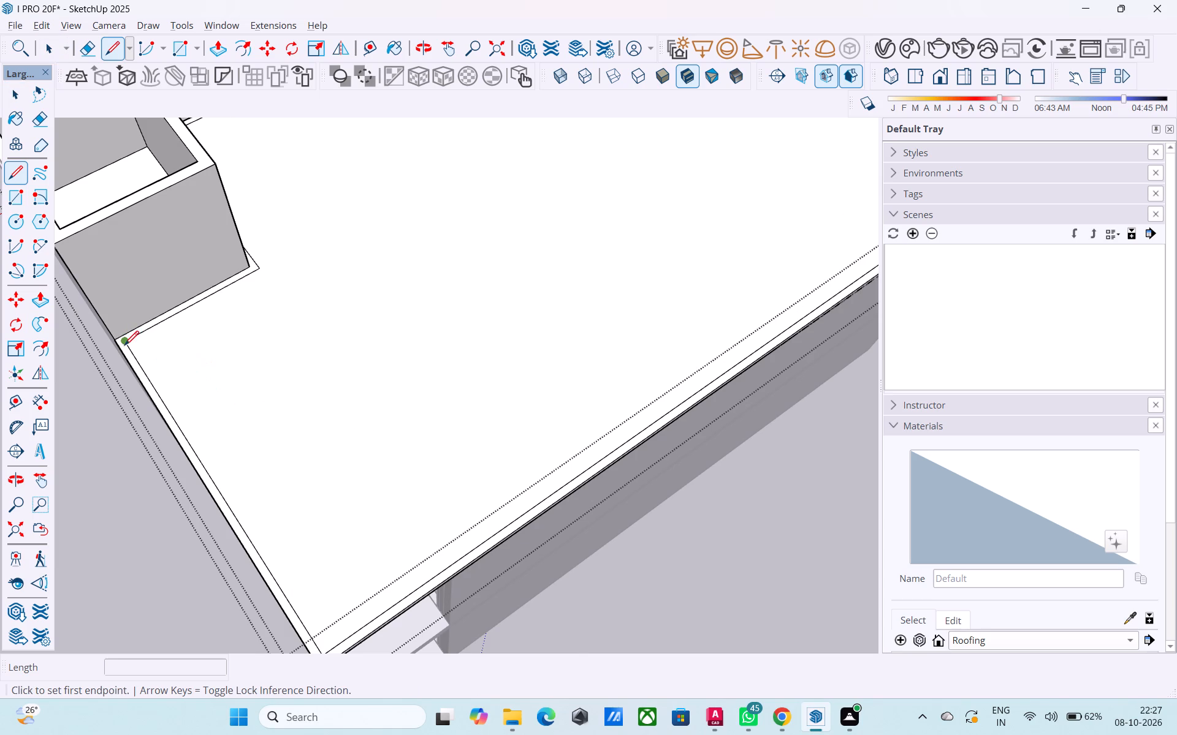
{"action": "scroll", "coordinate": [125, 347], "scroll_direction": "up", "scroll_amount": 2}
{"action": "left_click", "coordinate": [127, 344]}
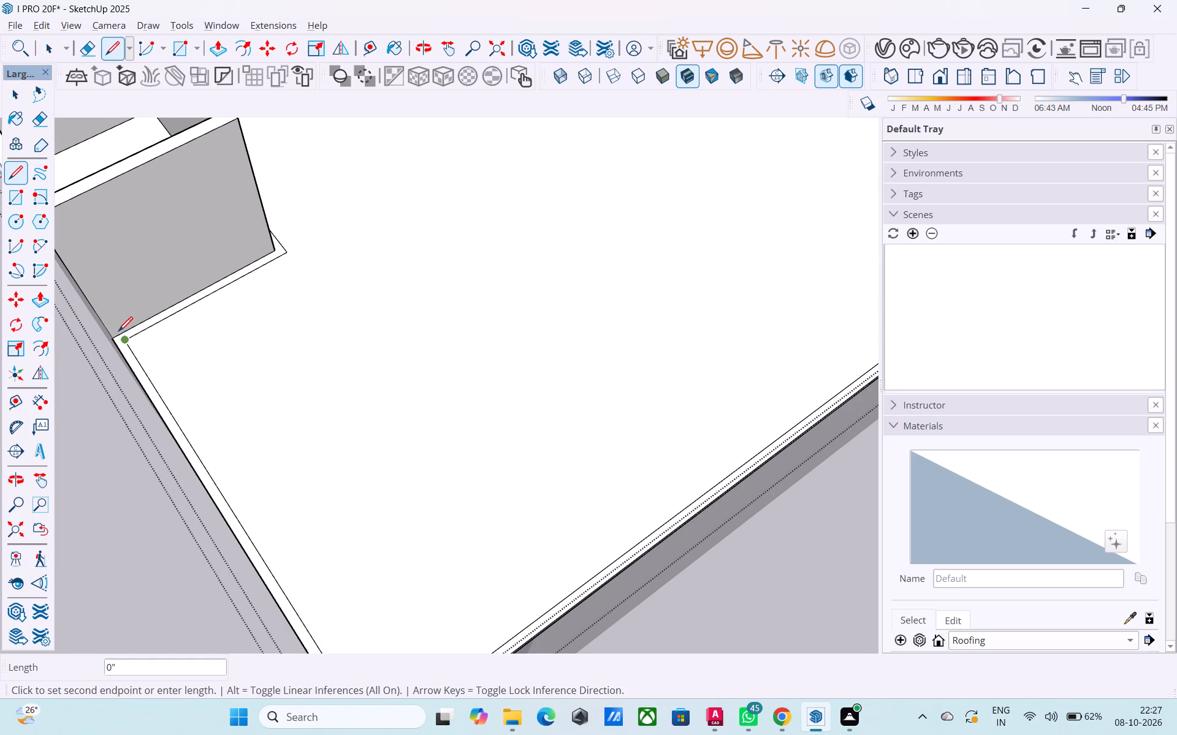
{"action": "scroll", "coordinate": [118, 333], "scroll_direction": "up", "scroll_amount": 7}
{"action": "left_click", "coordinate": [121, 333]}
{"action": "key", "text": "space"}
Draw a 6" line across the roof border where the long side edge meets the rooftop enclosure.
{"action": "scroll", "coordinate": [129, 347], "scroll_direction": "down", "scroll_amount": 5}
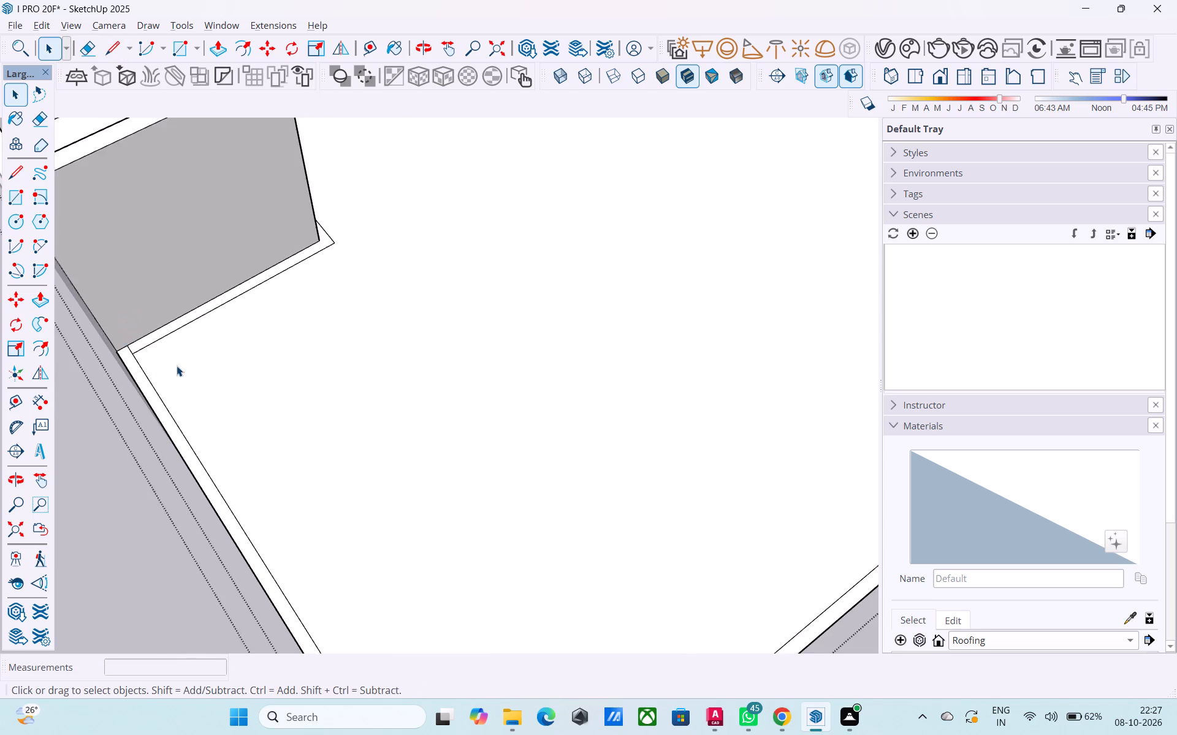
{"action": "scroll", "coordinate": [177, 366], "scroll_direction": "down", "scroll_amount": 6}
{"action": "middle_click_drag", "start_coordinate": [205, 371], "coordinate": [521, 369]}
{"action": "scroll", "coordinate": [523, 367], "scroll_direction": "down", "scroll_amount": 5}
{"action": "middle_click_drag", "start_coordinate": [246, 418], "coordinate": [550, 388]}
{"action": "middle_click_drag", "start_coordinate": [429, 407], "coordinate": [765, 454]}
{"action": "middle_click_drag", "start_coordinate": [555, 414], "coordinate": [592, 401]}
{"action": "scroll", "coordinate": [585, 402], "scroll_direction": "up", "scroll_amount": 6}
{"action": "key", "text": "l"}
{"action": "scroll", "coordinate": [546, 410], "scroll_direction": "up", "scroll_amount": 2}
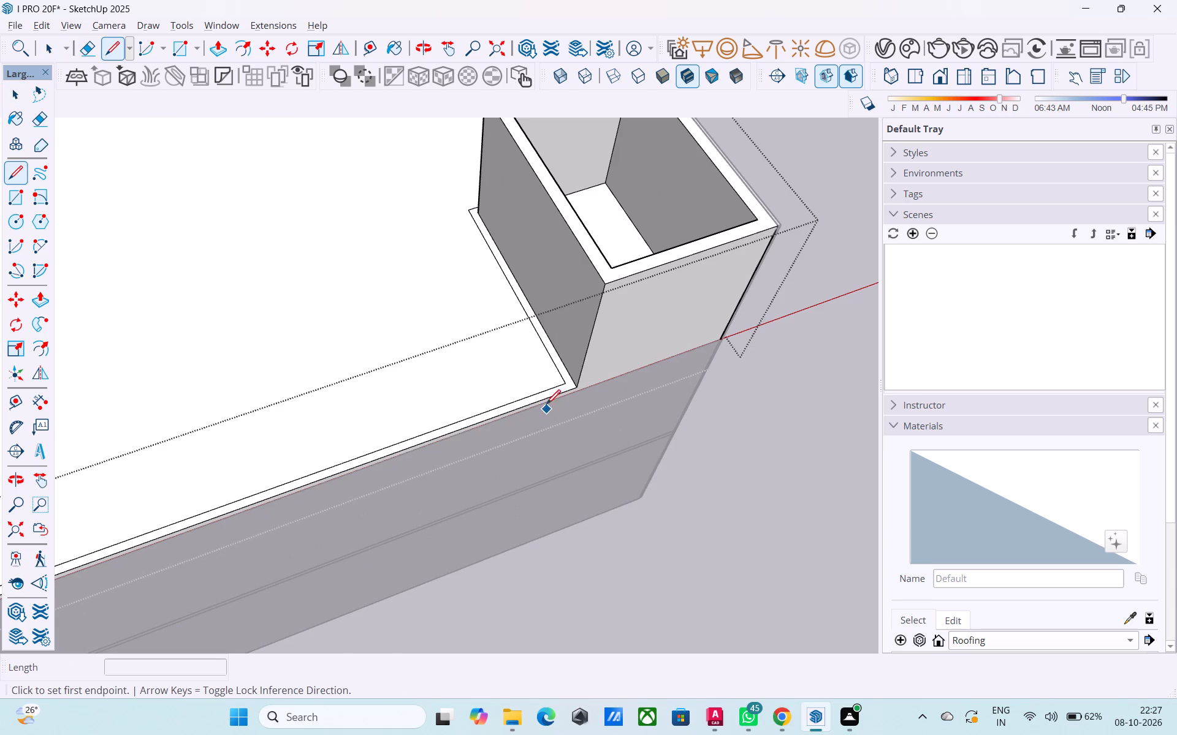
{"action": "scroll", "coordinate": [546, 405], "scroll_direction": "up", "scroll_amount": 3}
{"action": "left_click", "coordinate": [573, 365]}
{"action": "left_click", "coordinate": [586, 366]}
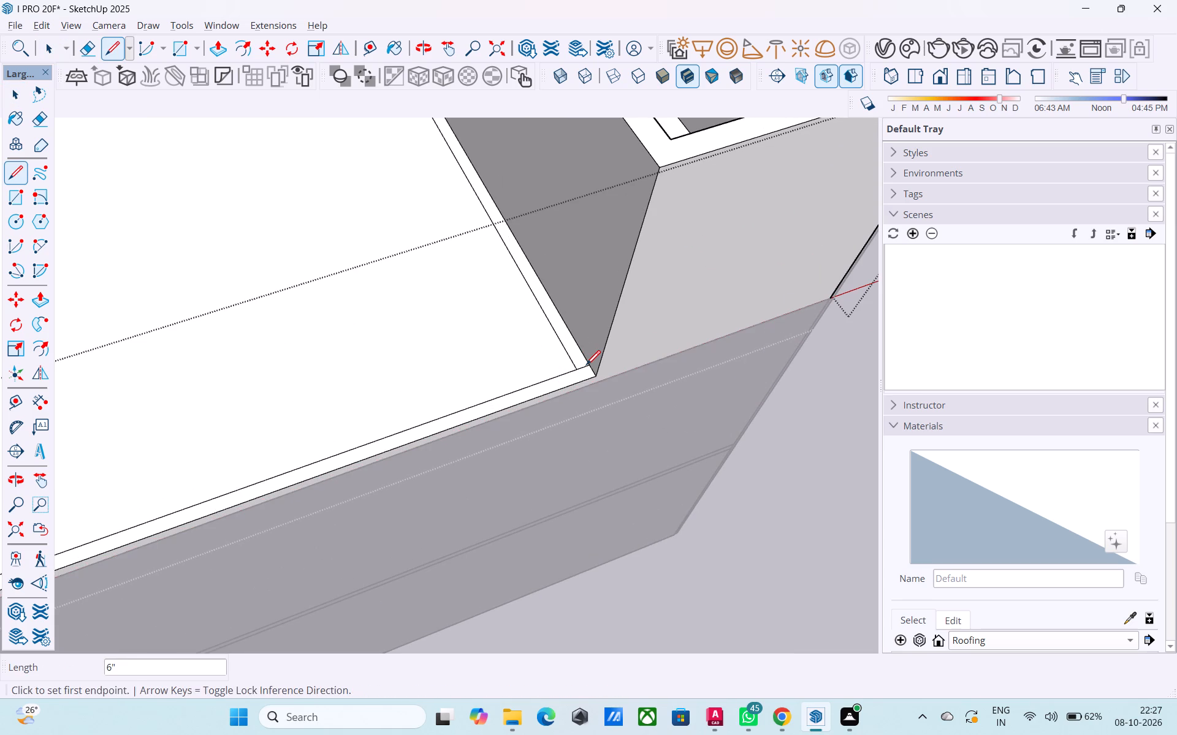
{"action": "key", "text": "space"}
Push/Pull the roof's outer 6" border face up 3.5' to form the parapet.
{"action": "left_click", "coordinate": [581, 377]}
{"action": "key", "text": "p"}
{"action": "left_click", "coordinate": [580, 375]}
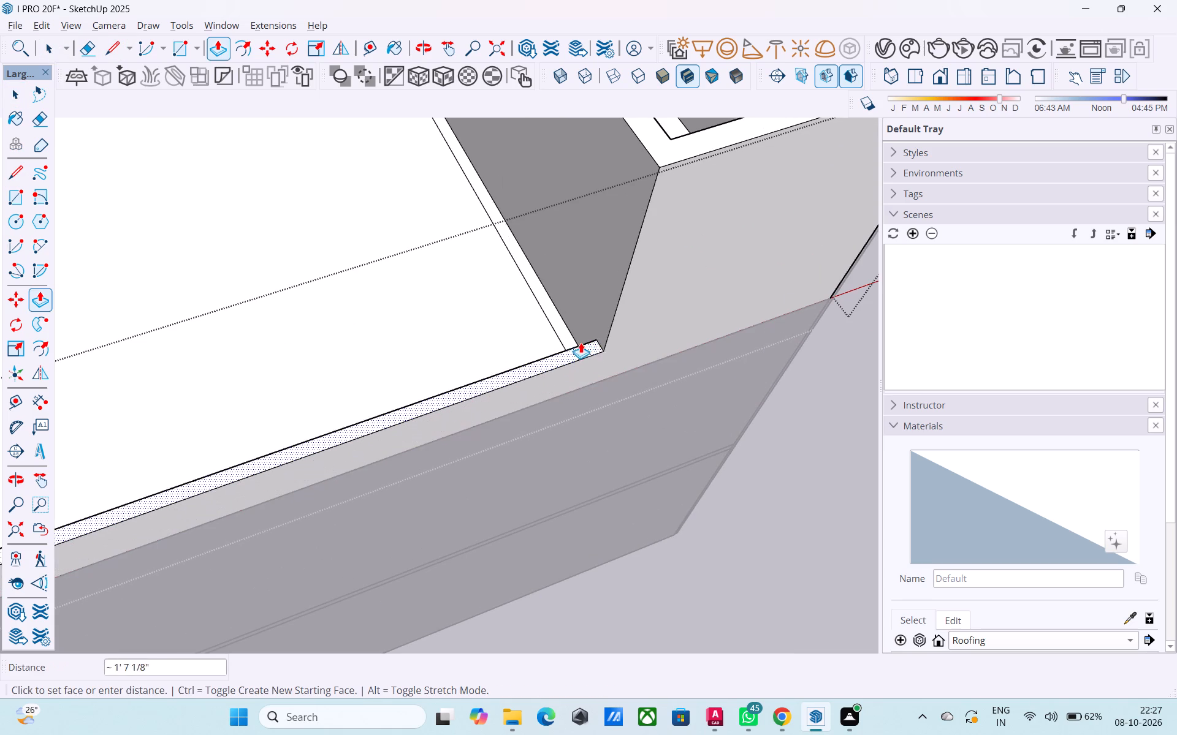
{"action": "scroll", "coordinate": [582, 331], "scroll_direction": "down", "scroll_amount": 14}
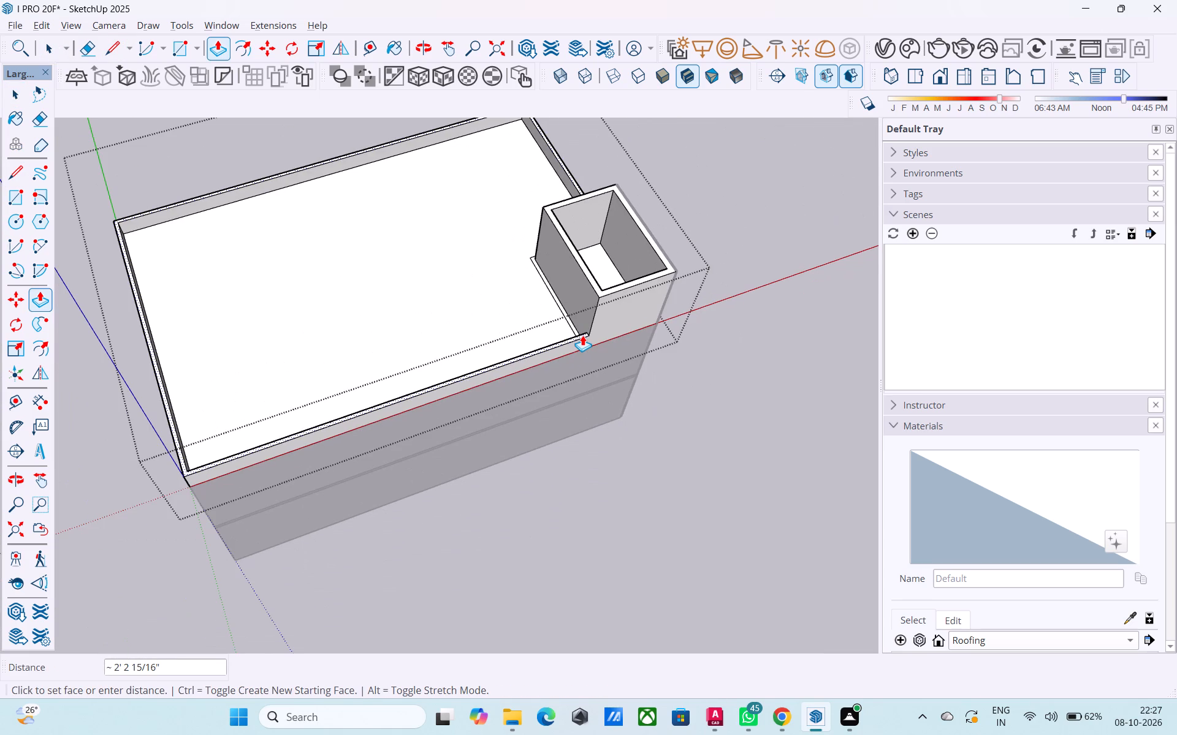
{"action": "type", "text": "3.5'"}
{"action": "key", "text": "Return"}
{"action": "scroll", "coordinate": [582, 345], "scroll_direction": "down", "scroll_amount": 1}
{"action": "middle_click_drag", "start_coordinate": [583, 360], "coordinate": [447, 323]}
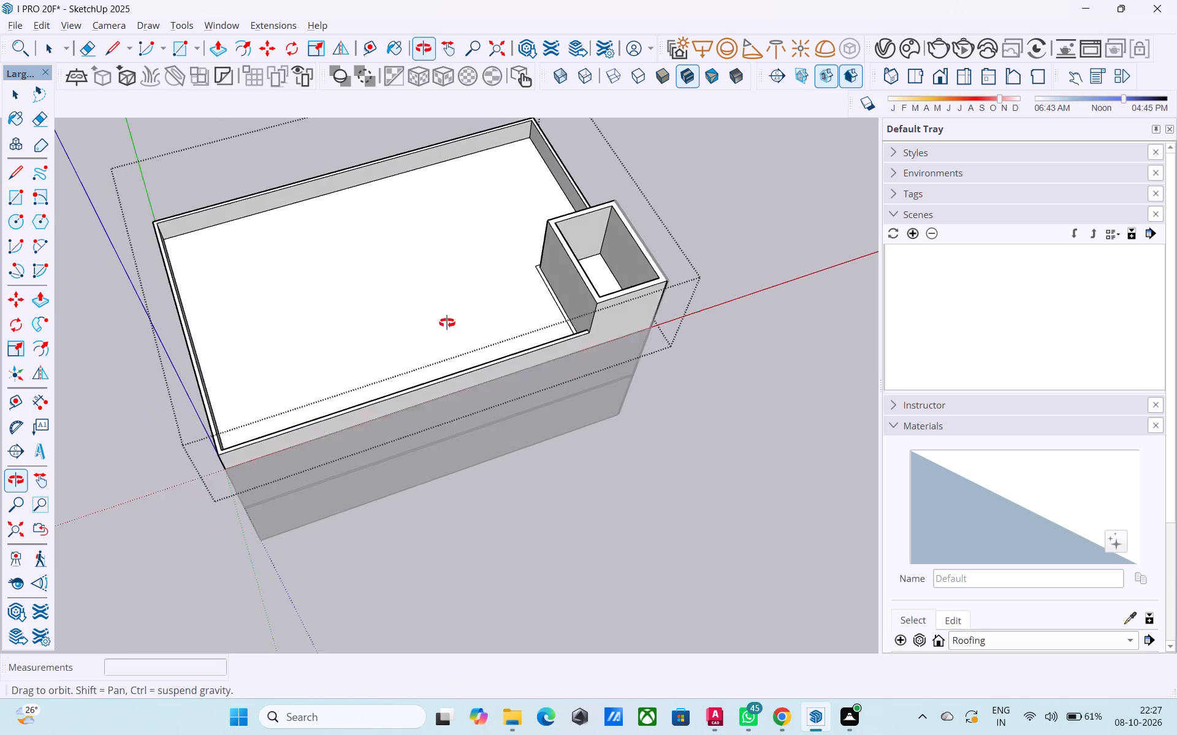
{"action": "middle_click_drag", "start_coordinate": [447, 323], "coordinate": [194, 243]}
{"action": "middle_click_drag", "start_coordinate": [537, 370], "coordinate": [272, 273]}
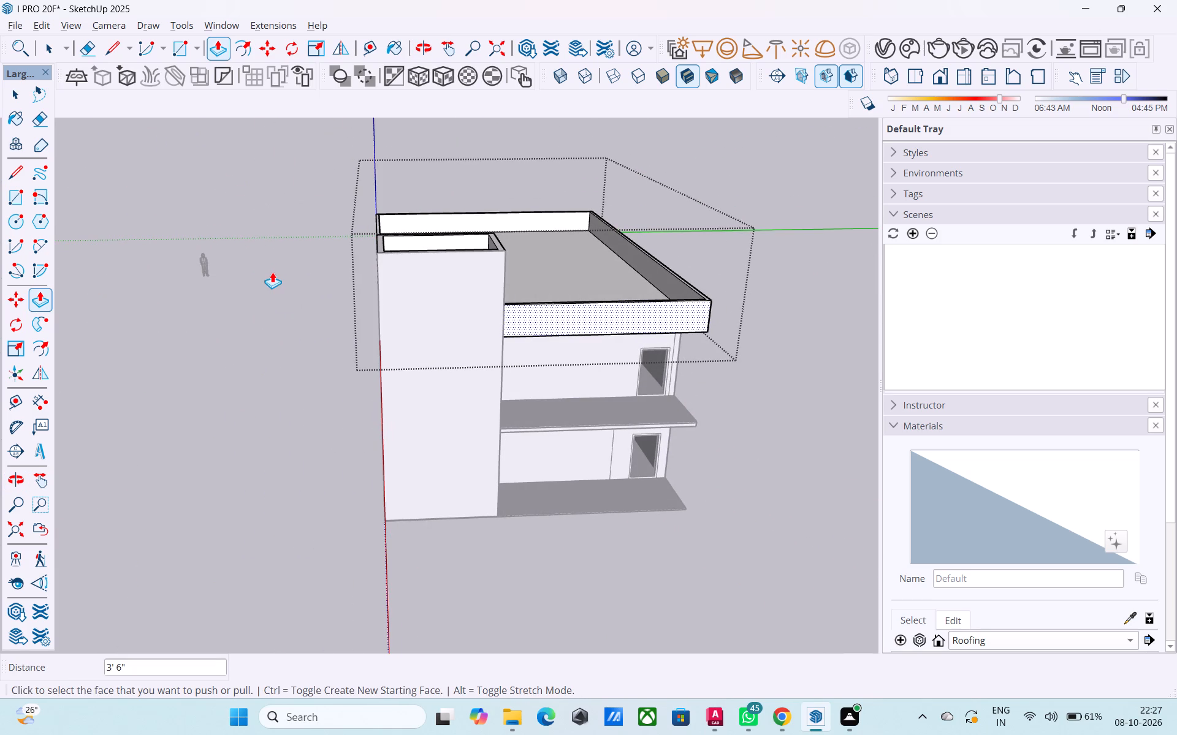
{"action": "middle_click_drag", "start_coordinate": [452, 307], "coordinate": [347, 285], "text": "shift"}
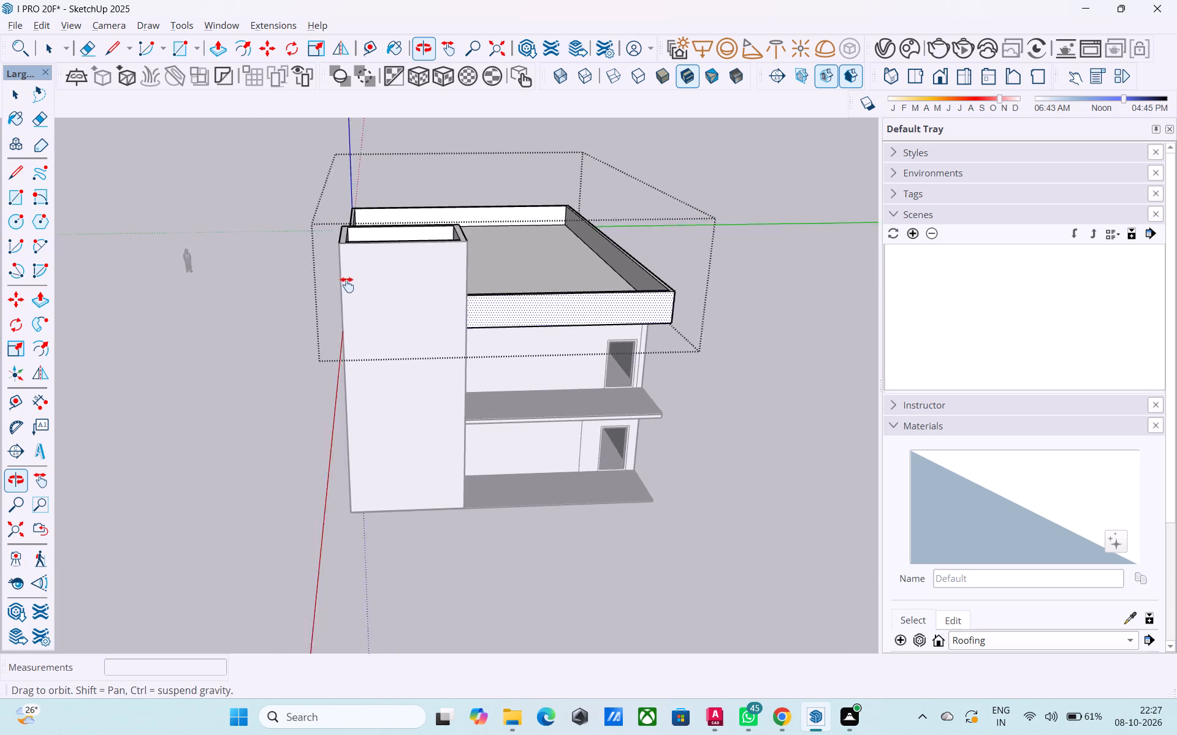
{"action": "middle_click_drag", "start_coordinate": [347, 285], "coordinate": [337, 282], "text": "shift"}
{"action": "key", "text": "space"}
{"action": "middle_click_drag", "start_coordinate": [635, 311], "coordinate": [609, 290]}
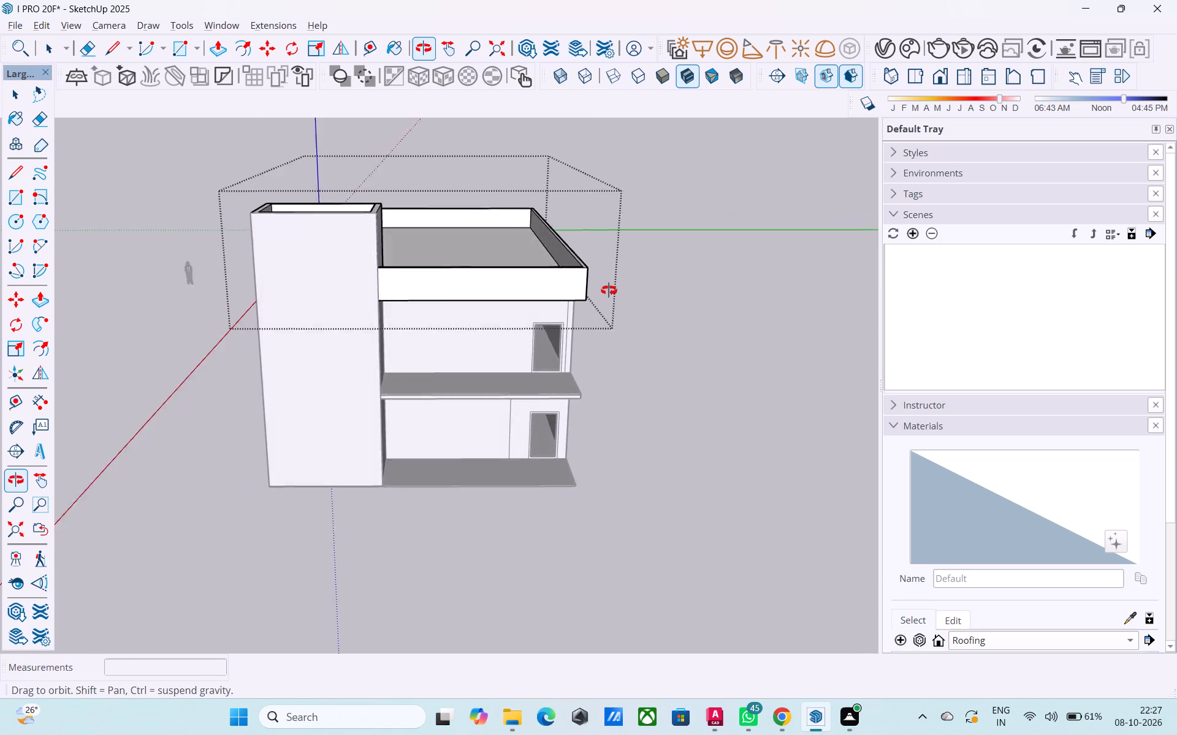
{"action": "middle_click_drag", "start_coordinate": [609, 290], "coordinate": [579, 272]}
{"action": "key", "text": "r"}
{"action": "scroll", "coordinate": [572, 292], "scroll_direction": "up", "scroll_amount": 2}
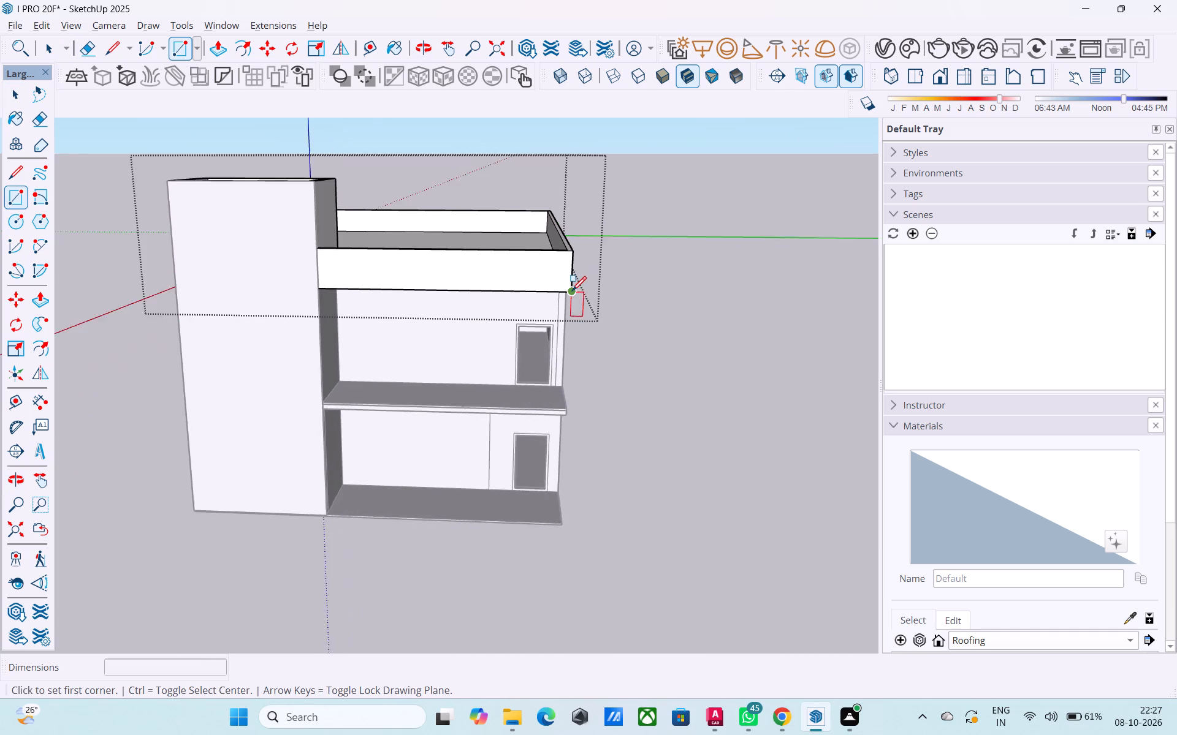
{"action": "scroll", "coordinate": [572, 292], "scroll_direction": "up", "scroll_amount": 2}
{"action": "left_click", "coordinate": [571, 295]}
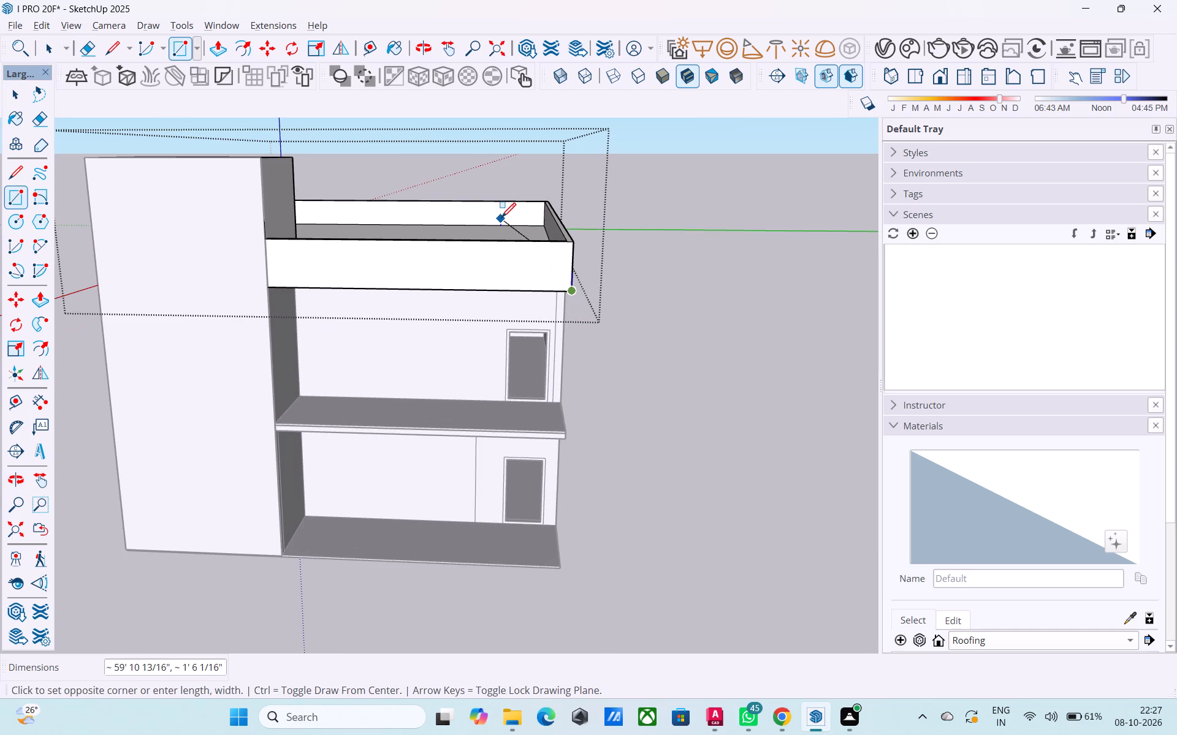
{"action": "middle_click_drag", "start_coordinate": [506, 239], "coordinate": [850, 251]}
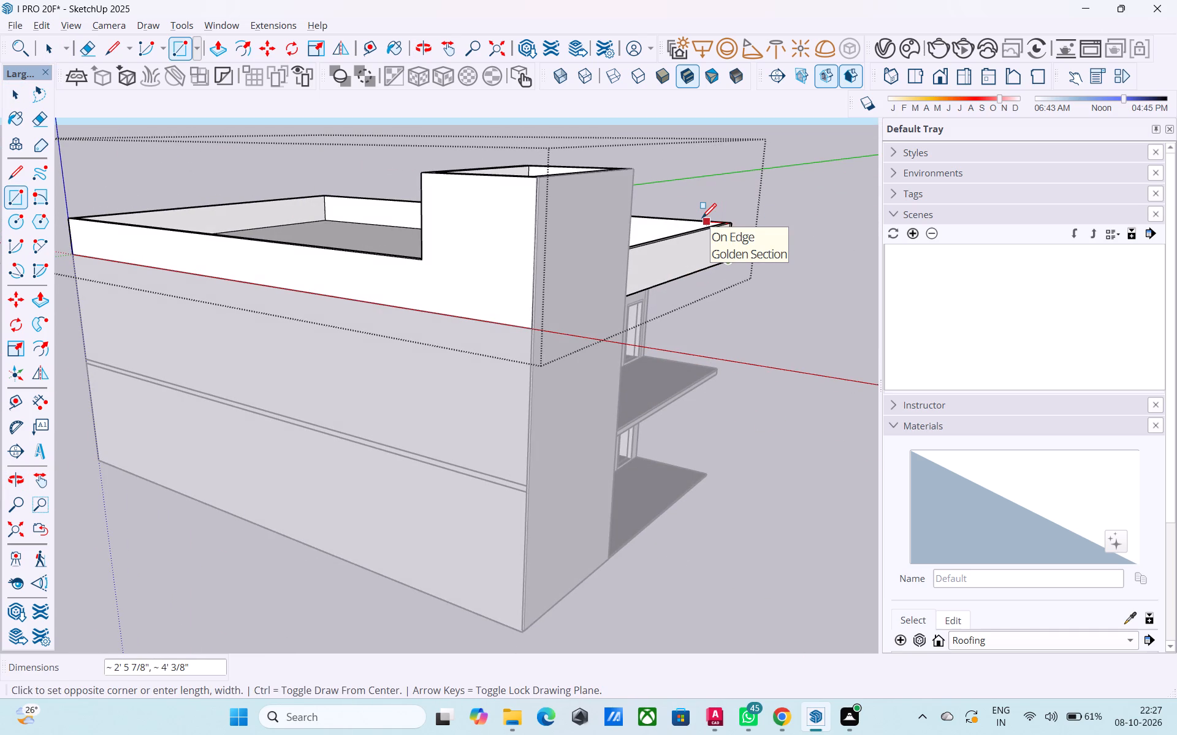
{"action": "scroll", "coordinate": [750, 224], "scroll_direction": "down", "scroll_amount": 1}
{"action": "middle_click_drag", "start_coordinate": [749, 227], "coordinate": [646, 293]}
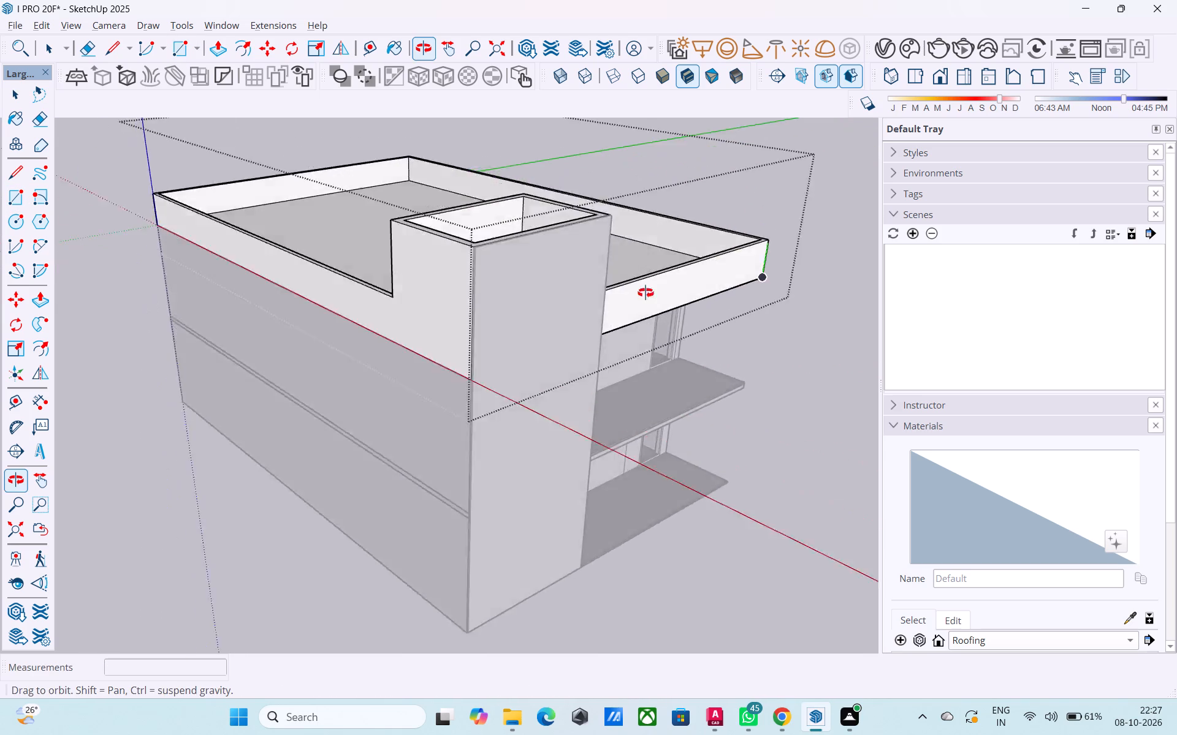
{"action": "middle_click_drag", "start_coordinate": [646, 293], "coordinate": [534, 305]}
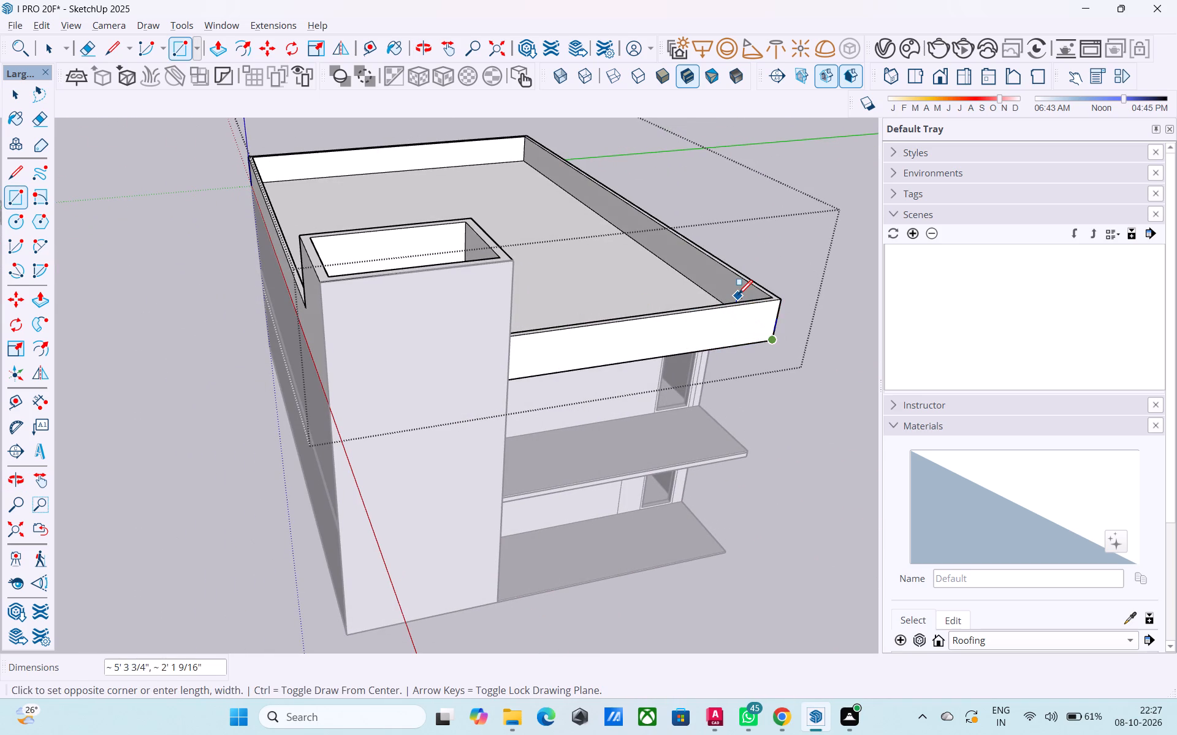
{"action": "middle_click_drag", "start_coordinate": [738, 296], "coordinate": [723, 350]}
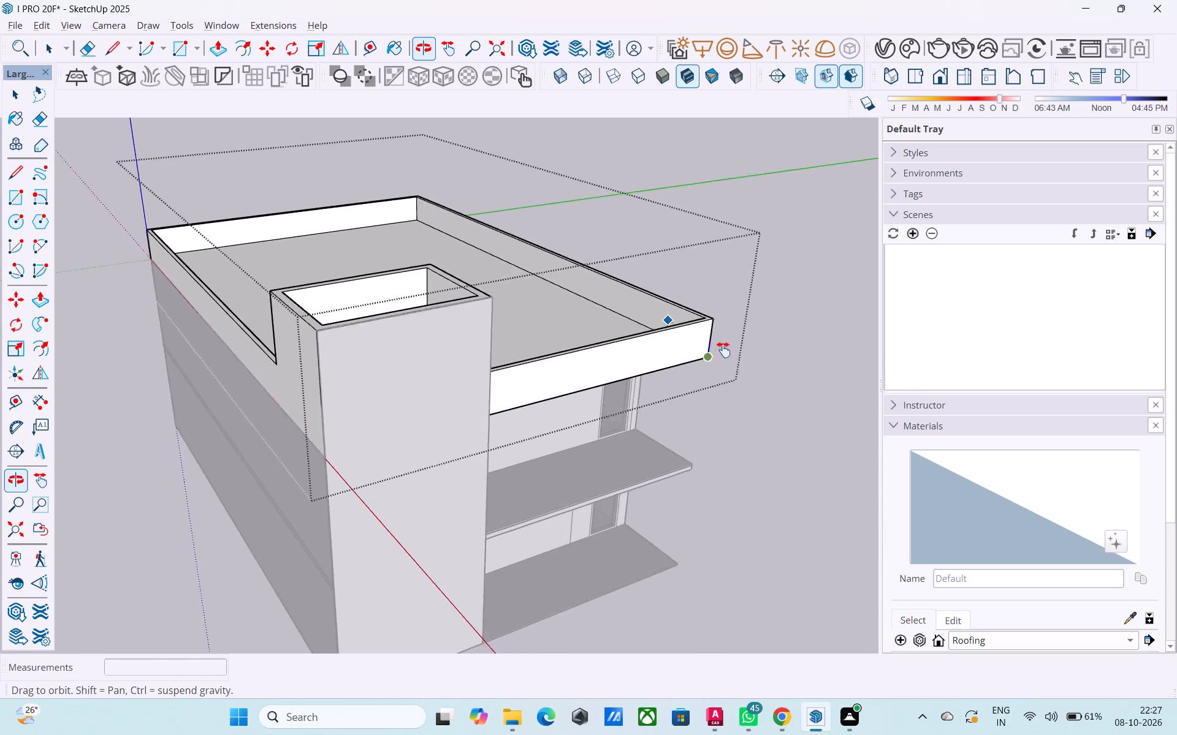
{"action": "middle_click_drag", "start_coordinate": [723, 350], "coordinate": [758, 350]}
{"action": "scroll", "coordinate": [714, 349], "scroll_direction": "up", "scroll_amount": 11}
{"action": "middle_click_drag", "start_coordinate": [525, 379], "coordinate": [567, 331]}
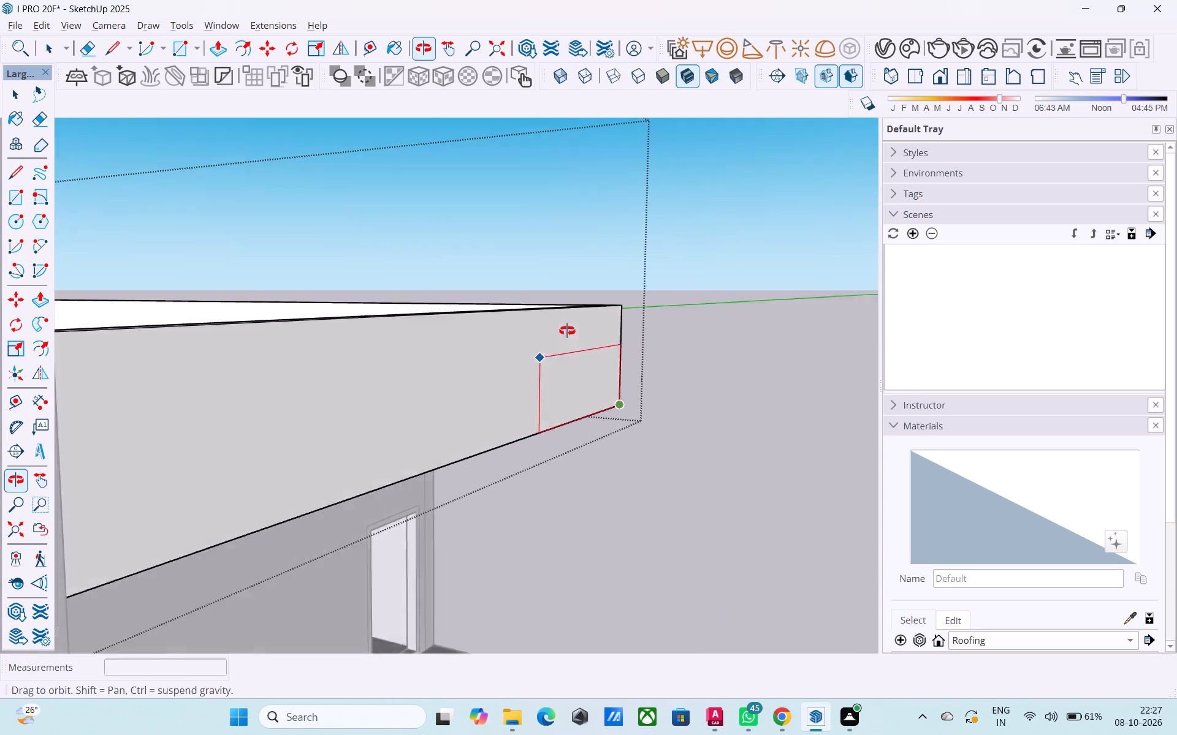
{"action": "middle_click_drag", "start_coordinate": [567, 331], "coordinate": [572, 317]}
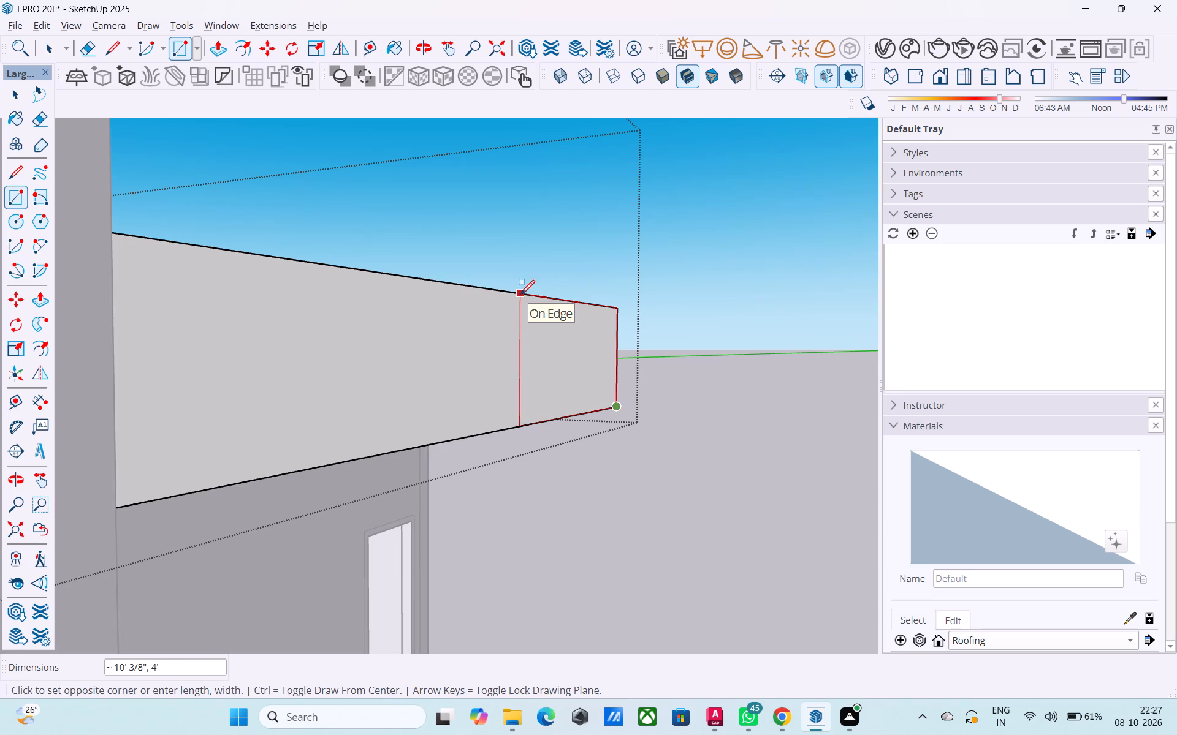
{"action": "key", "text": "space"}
Copy the vertical outer corner edge of the front parapet 3.5' inward along its face, towards the enclosure.
{"action": "scroll", "coordinate": [516, 291], "scroll_direction": "down", "scroll_amount": 3}
{"action": "middle_click_drag", "start_coordinate": [507, 307], "coordinate": [343, 339]}
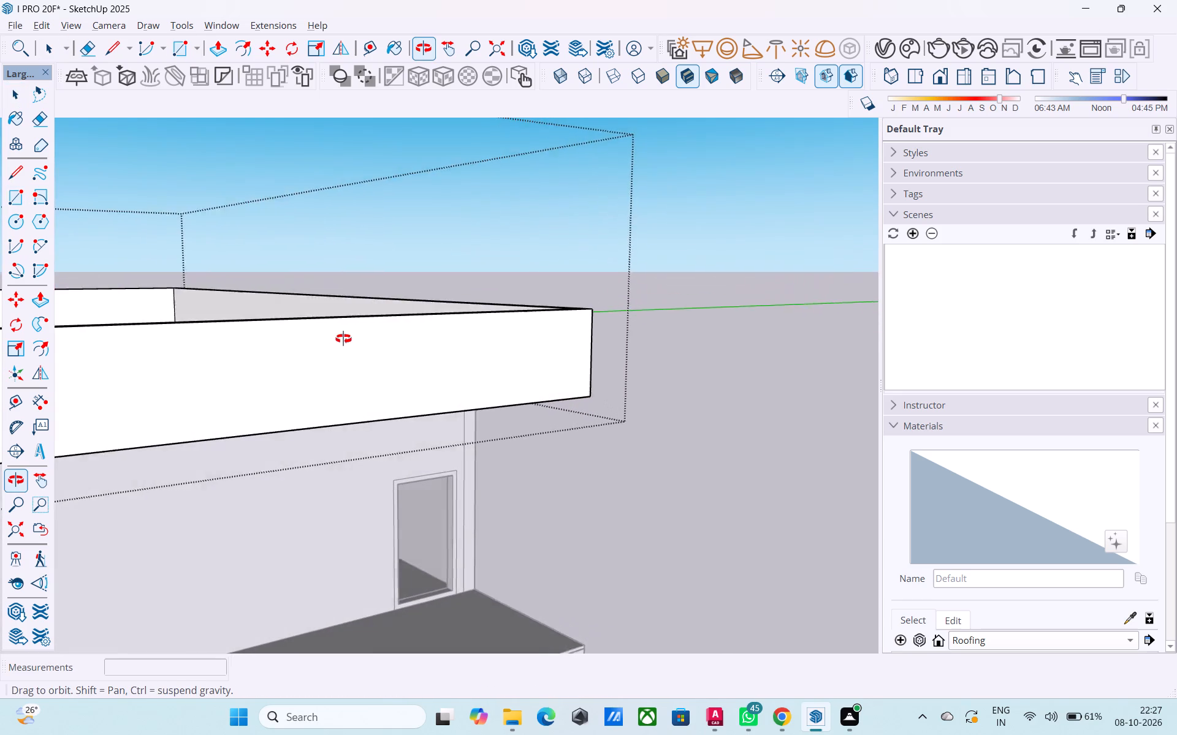
{"action": "middle_click_drag", "start_coordinate": [343, 339], "coordinate": [307, 334]}
{"action": "middle_click_drag", "start_coordinate": [586, 358], "coordinate": [468, 372]}
{"action": "key", "text": "m"}
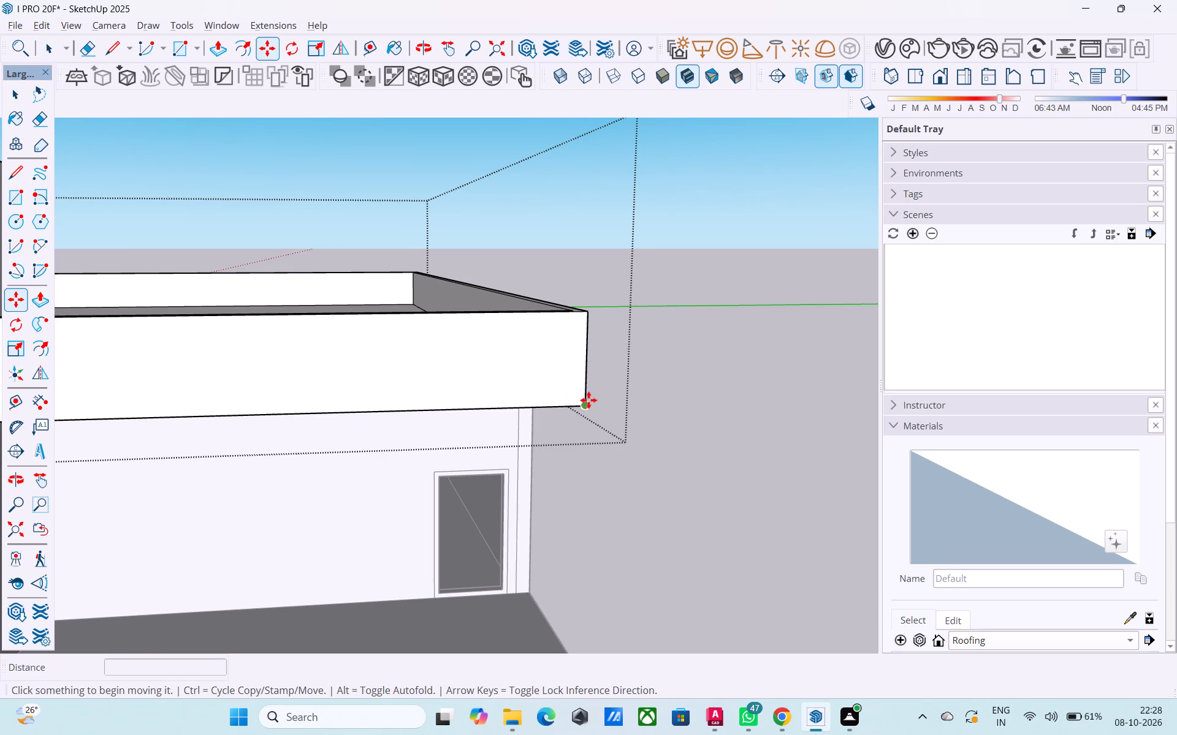
{"action": "left_click", "coordinate": [586, 388]}
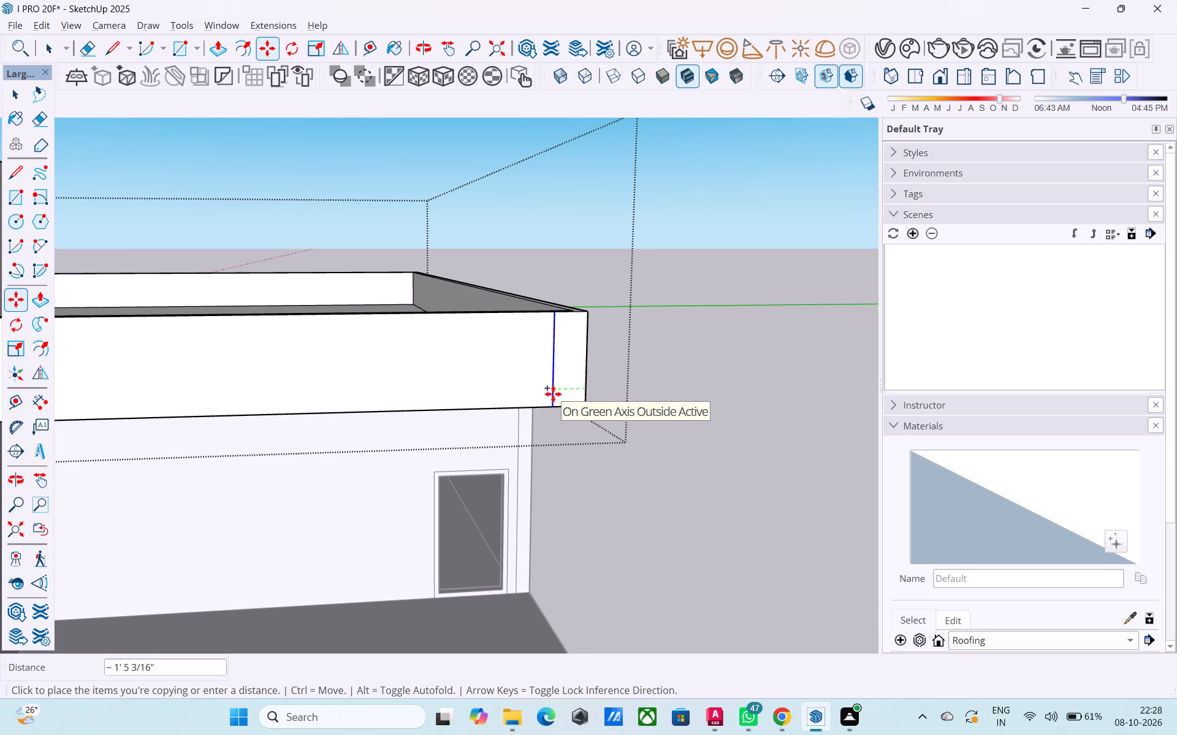
{"action": "type", "text": "3.5'"}
{"action": "key", "text": "Return"}
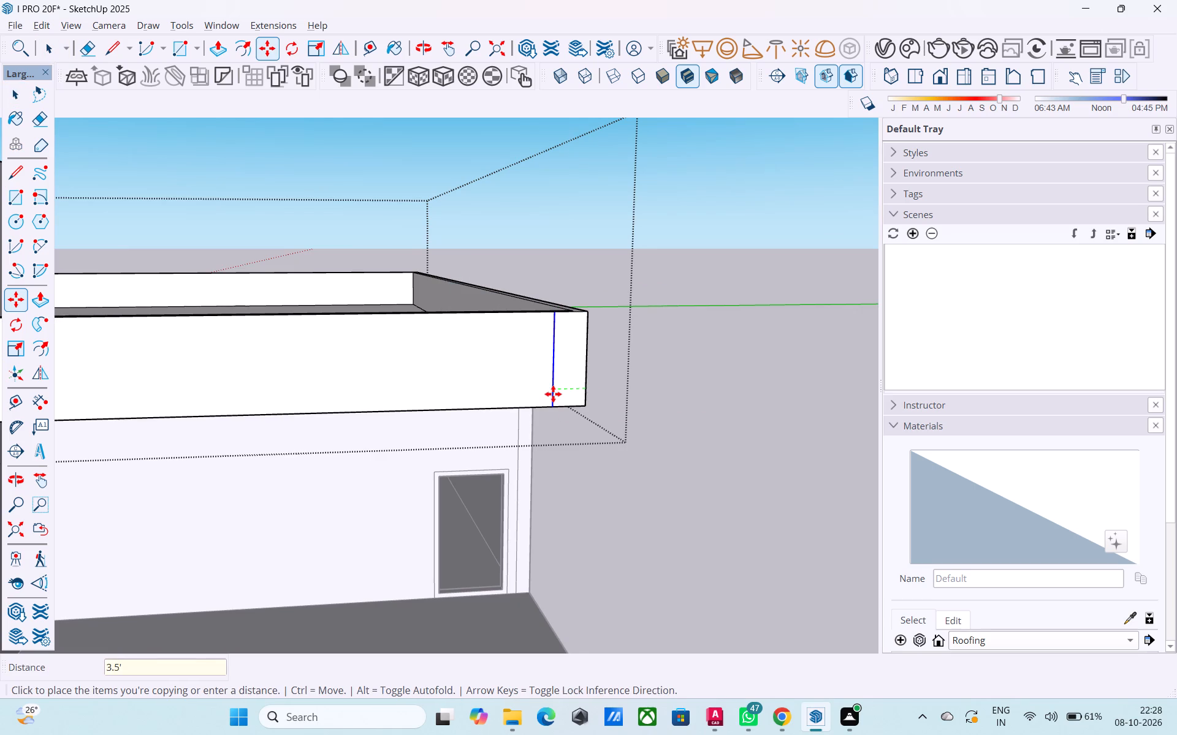
{"action": "key", "text": "space"}
Draw two lines across the front parapet's top, at the copied edge and at the inner corner, to isolate its end segment.
{"action": "middle_click_drag", "start_coordinate": [525, 344], "coordinate": [493, 578]}
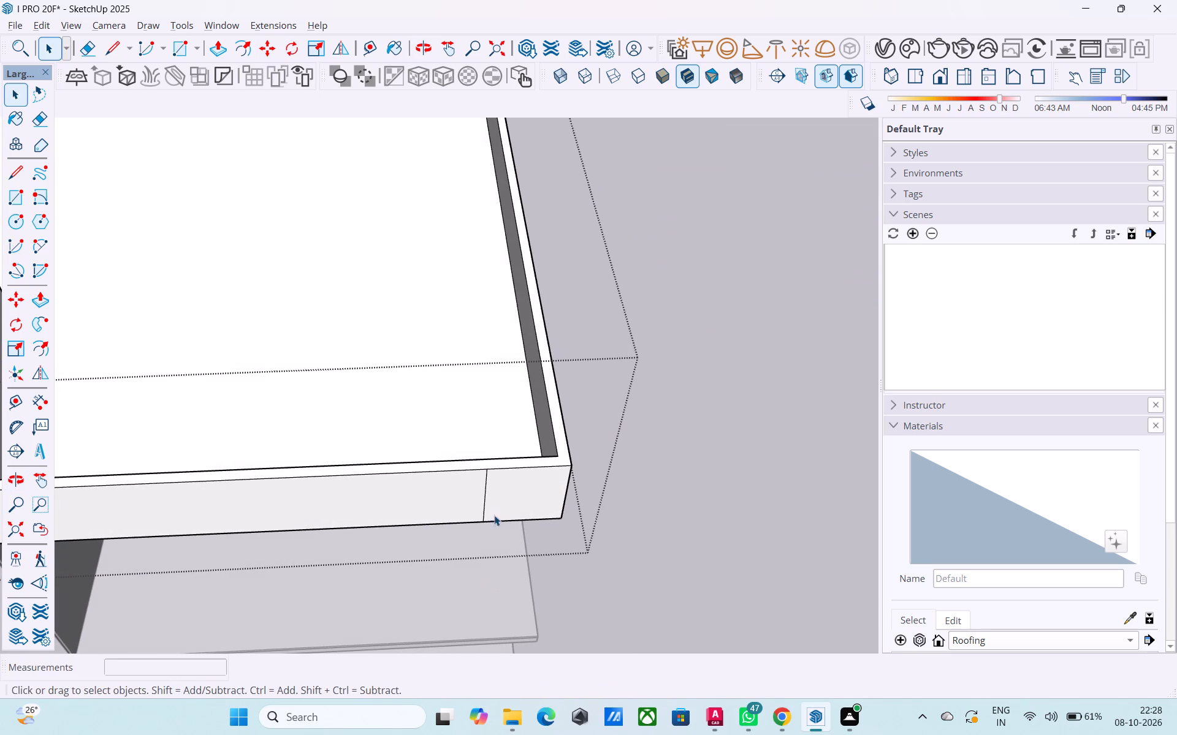
{"action": "key", "text": "l"}
{"action": "scroll", "coordinate": [486, 471], "scroll_direction": "up", "scroll_amount": 2}
{"action": "left_click", "coordinate": [486, 471]}
{"action": "left_click", "coordinate": [487, 459]}
{"action": "key", "text": "space"}
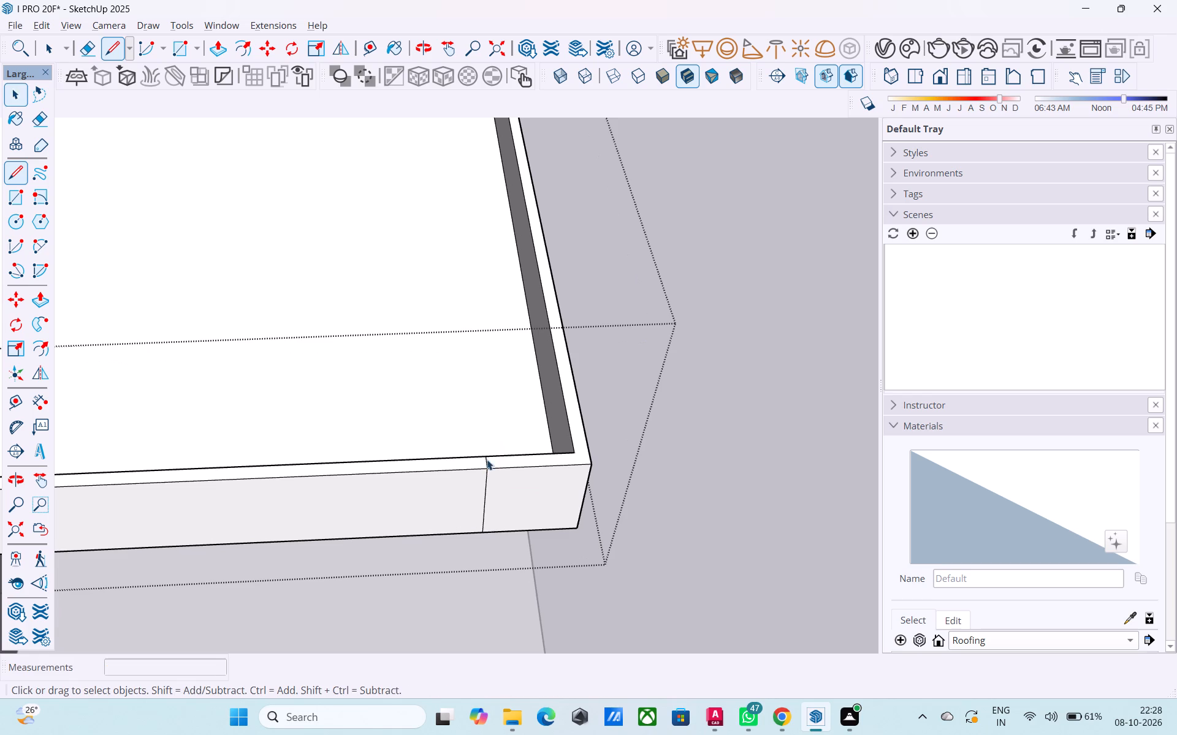
{"action": "left_click", "coordinate": [498, 465]}
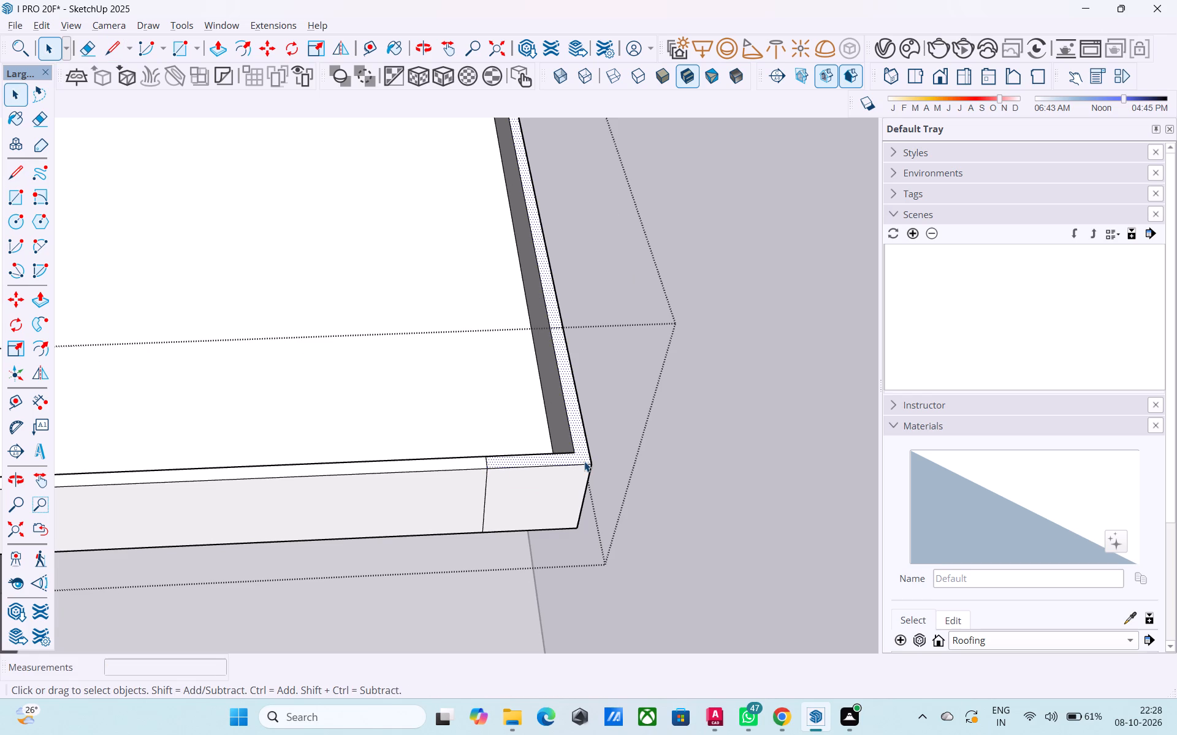
{"action": "key", "text": "l"}
{"action": "left_click", "coordinate": [577, 449]}
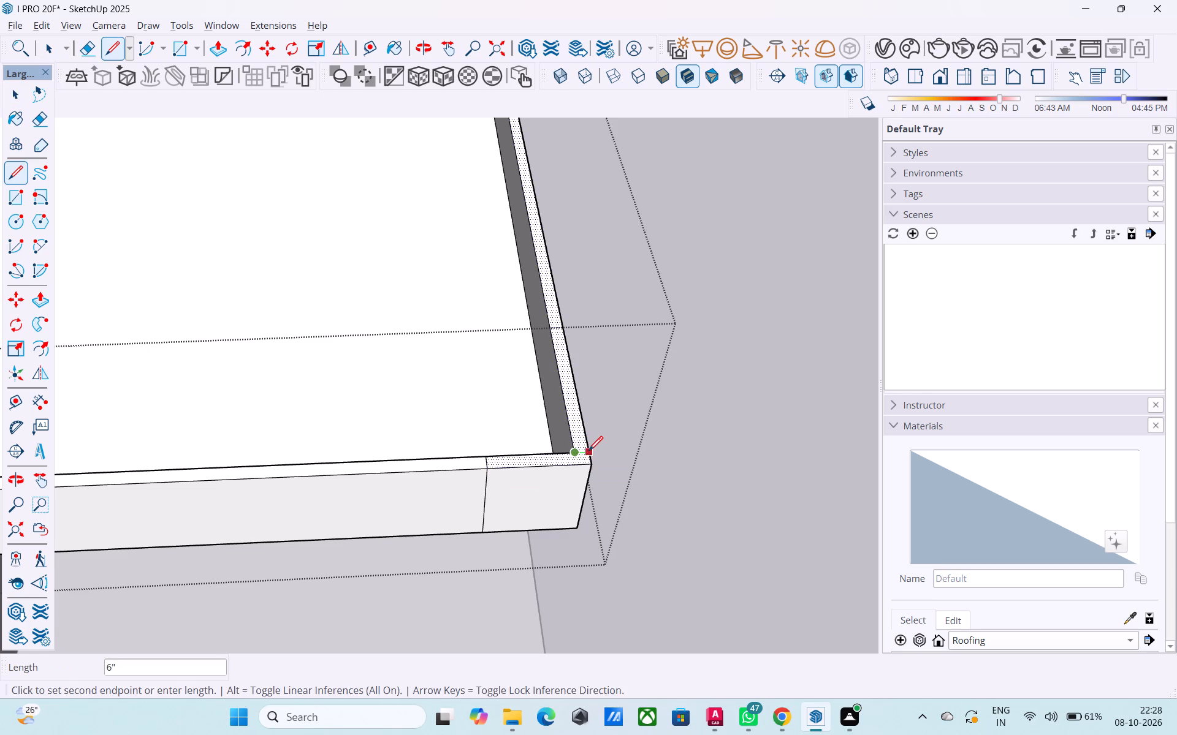
{"action": "left_click", "coordinate": [588, 452]}
{"action": "key", "text": "space"}
Push/Pull the isolated end segment of the front parapet's top upward by about 1' 11".
{"action": "left_click", "coordinate": [570, 460]}
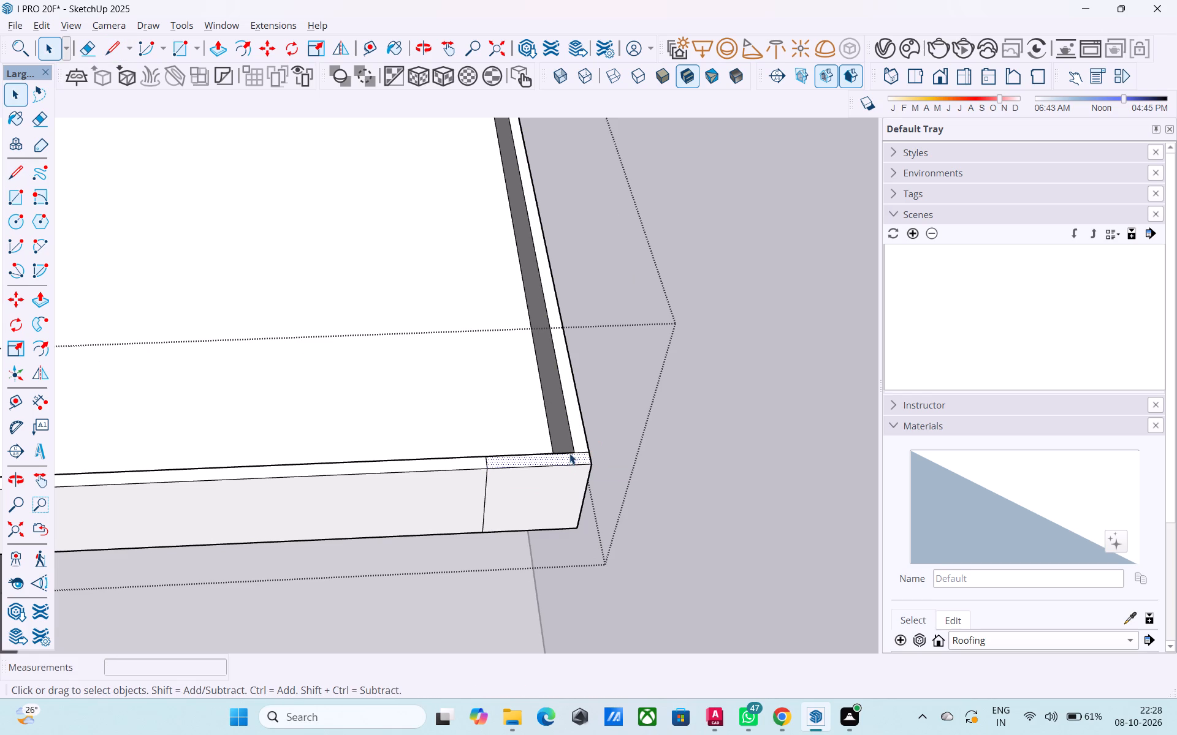
{"action": "key", "text": "p"}
{"action": "left_click", "coordinate": [569, 453]}
{"action": "scroll", "coordinate": [571, 434], "scroll_direction": "down", "scroll_amount": 1}
{"action": "middle_click_drag", "start_coordinate": [571, 434], "coordinate": [568, 274]}
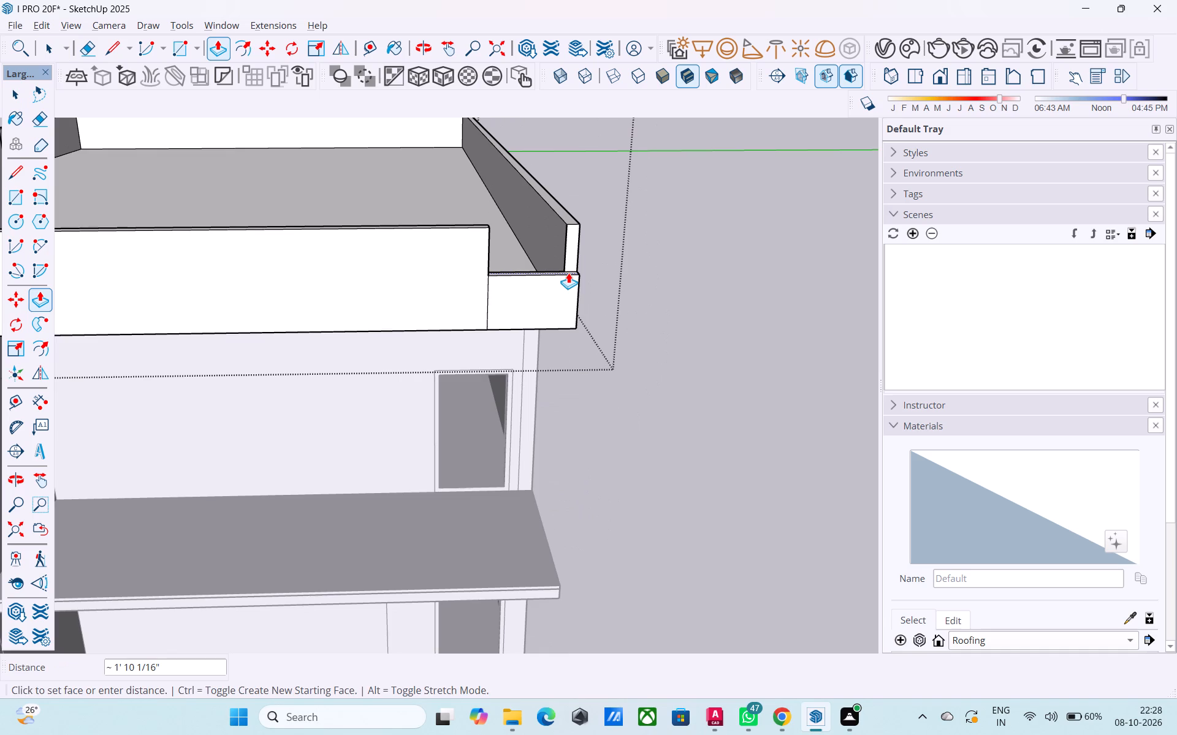
{"action": "middle_click_drag", "start_coordinate": [568, 273], "coordinate": [584, 382], "text": "shift"}
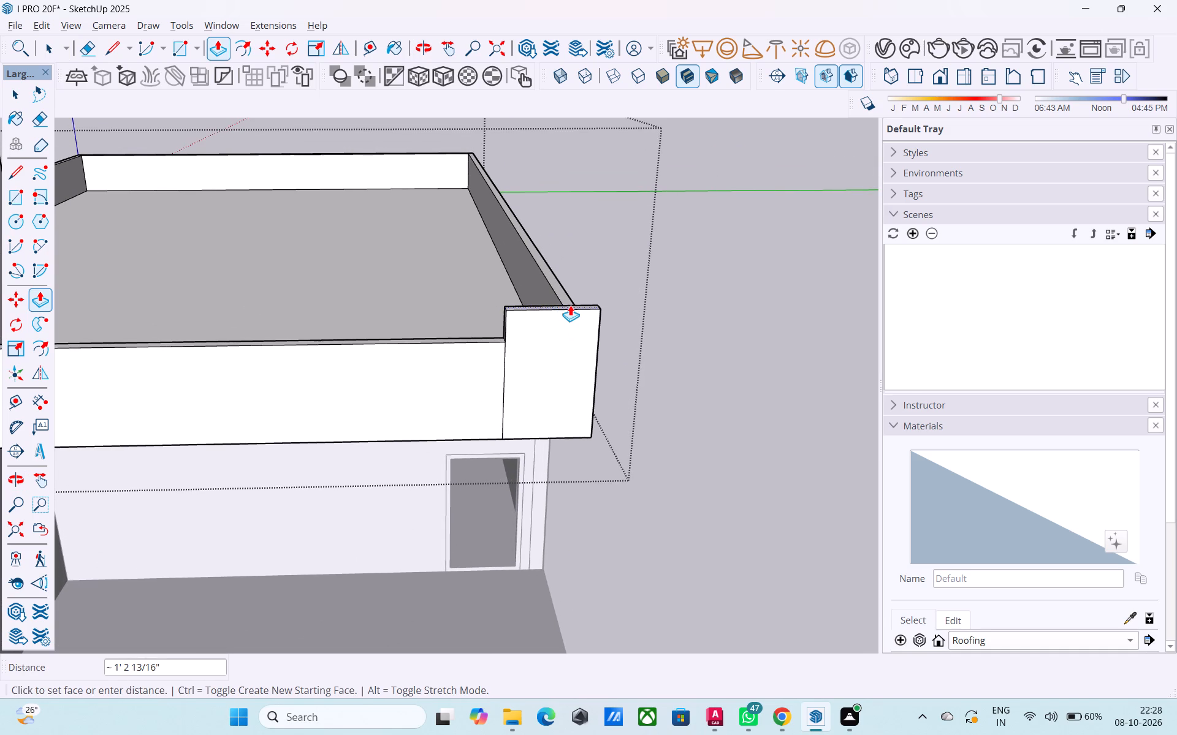
{"action": "scroll", "coordinate": [572, 300], "scroll_direction": "down", "scroll_amount": 5}
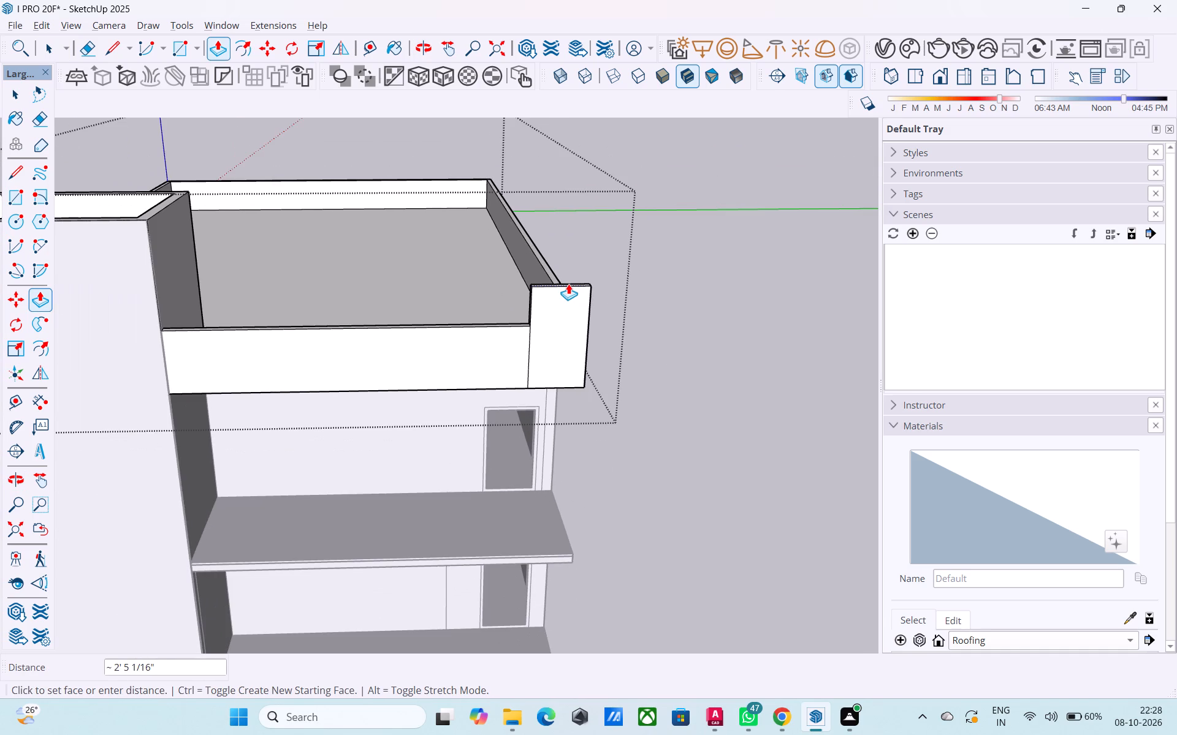
{"action": "middle_click_drag", "start_coordinate": [568, 284], "coordinate": [584, 342]}
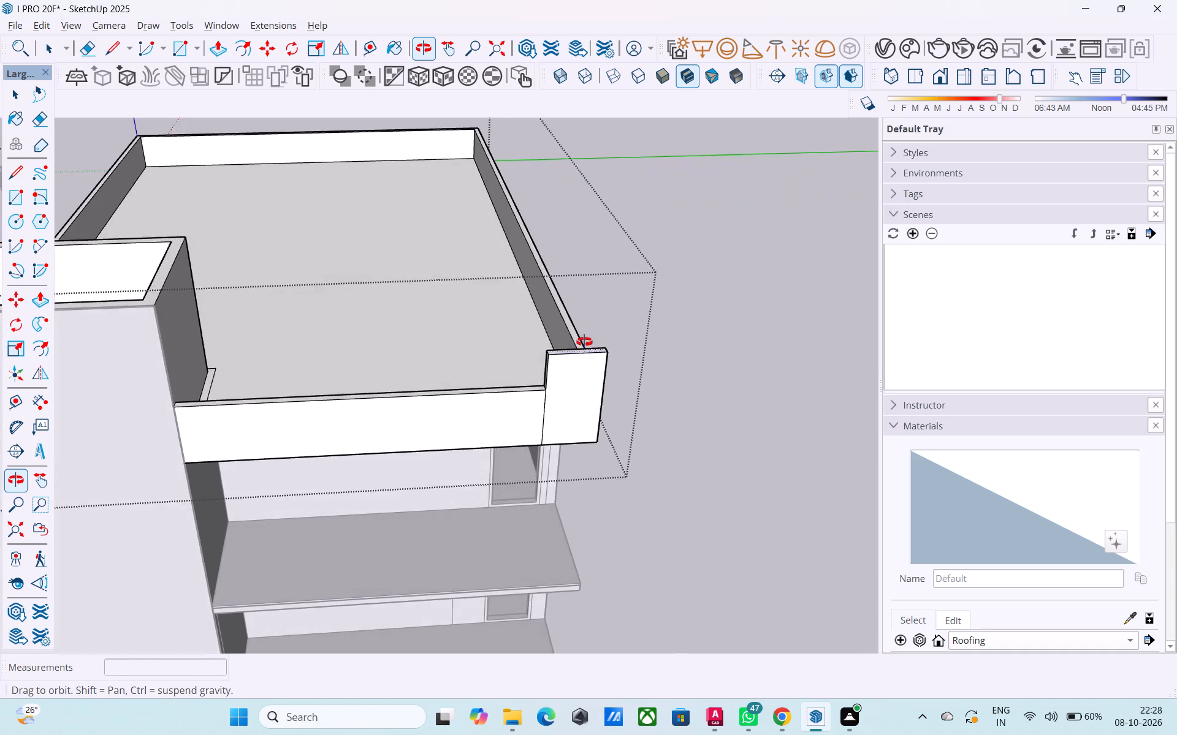
{"action": "middle_click_drag", "start_coordinate": [584, 342], "coordinate": [585, 345]}
{"action": "scroll", "coordinate": [585, 345], "scroll_direction": "up", "scroll_amount": 2}
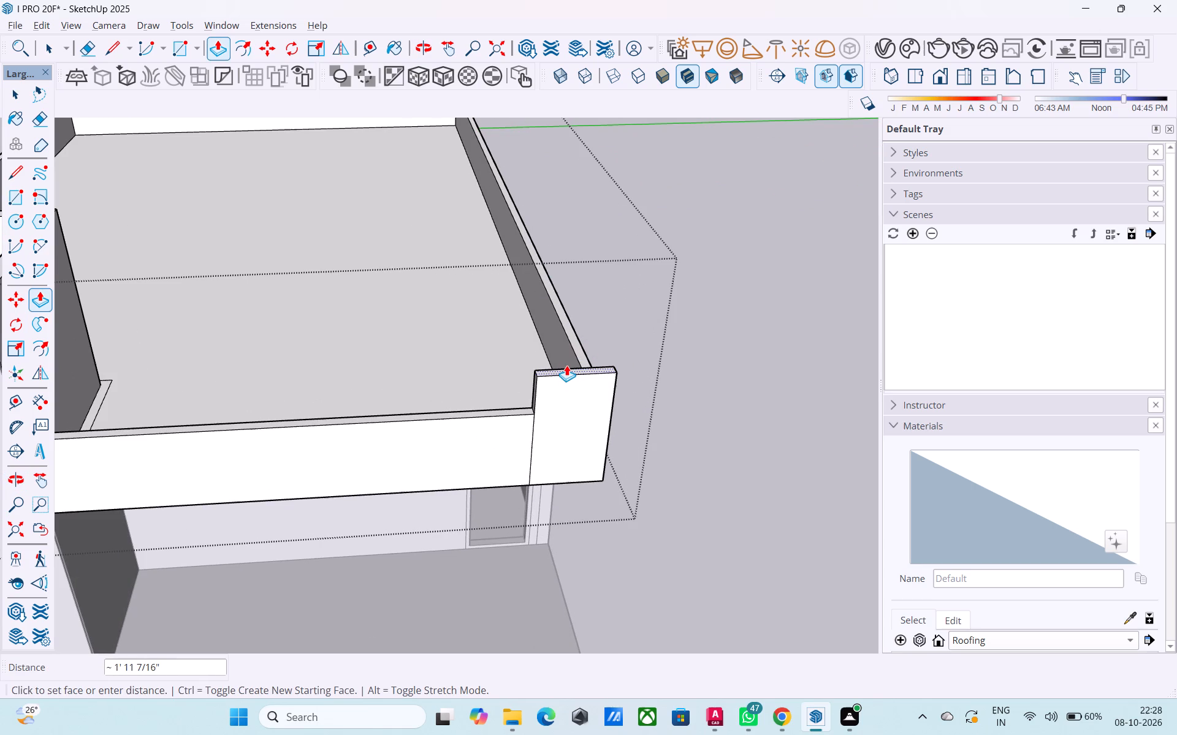
{"action": "left_click", "coordinate": [566, 365]}
{"action": "middle_click_drag", "start_coordinate": [467, 376], "coordinate": [563, 358]}
{"action": "middle_click_drag", "start_coordinate": [698, 333], "coordinate": [727, 314]}
{"action": "scroll", "coordinate": [729, 312], "scroll_direction": "up", "scroll_amount": 4}
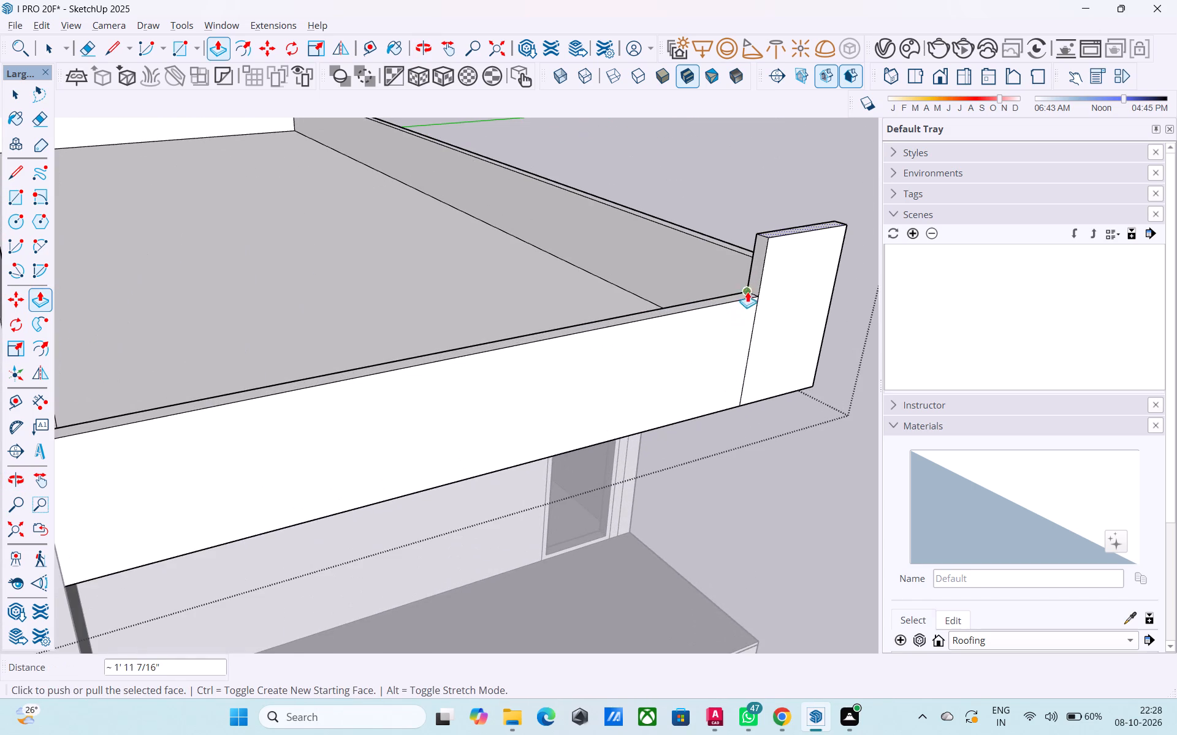
{"action": "scroll", "coordinate": [754, 272], "scroll_direction": "up", "scroll_amount": 2}
{"action": "key", "text": "space"}
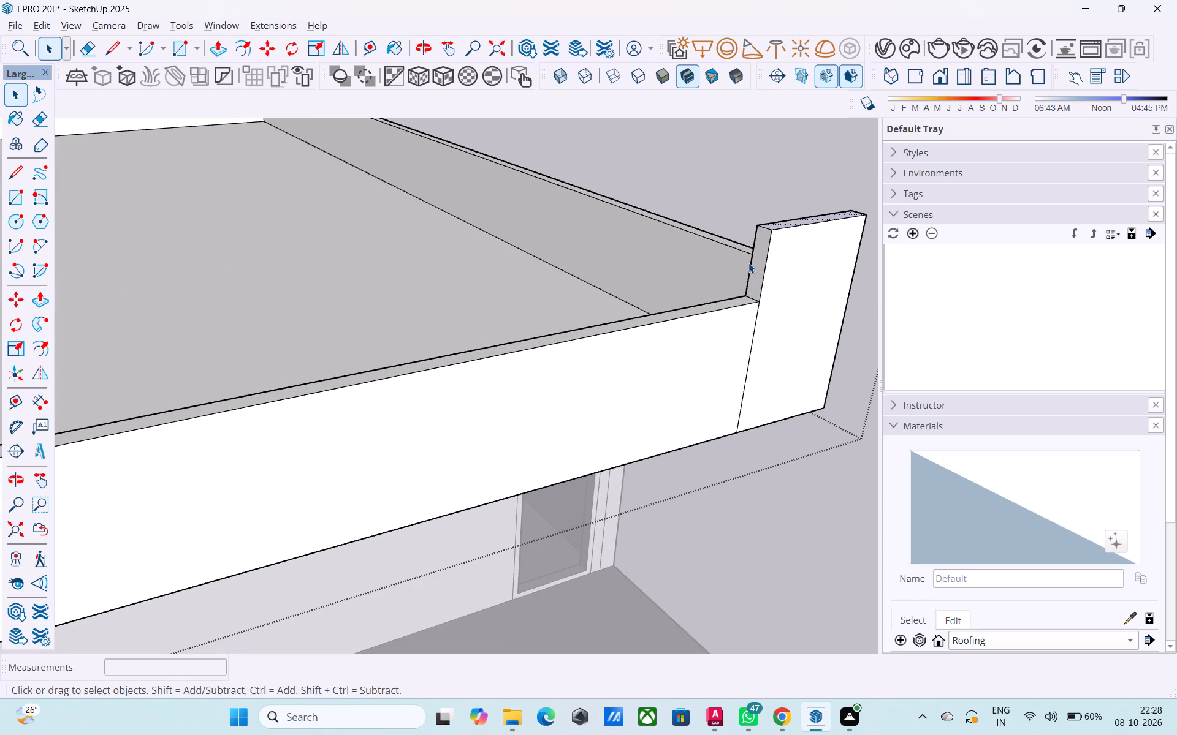
Push/Pull the inner end face of the raised front parapet segment about 1' 7" towards the enclosure to widen it.
{"action": "key", "text": "p"}
{"action": "key", "text": "space"}
{"action": "scroll", "coordinate": [756, 261], "scroll_direction": "up", "scroll_amount": 3}
{"action": "left_click", "coordinate": [756, 261]}
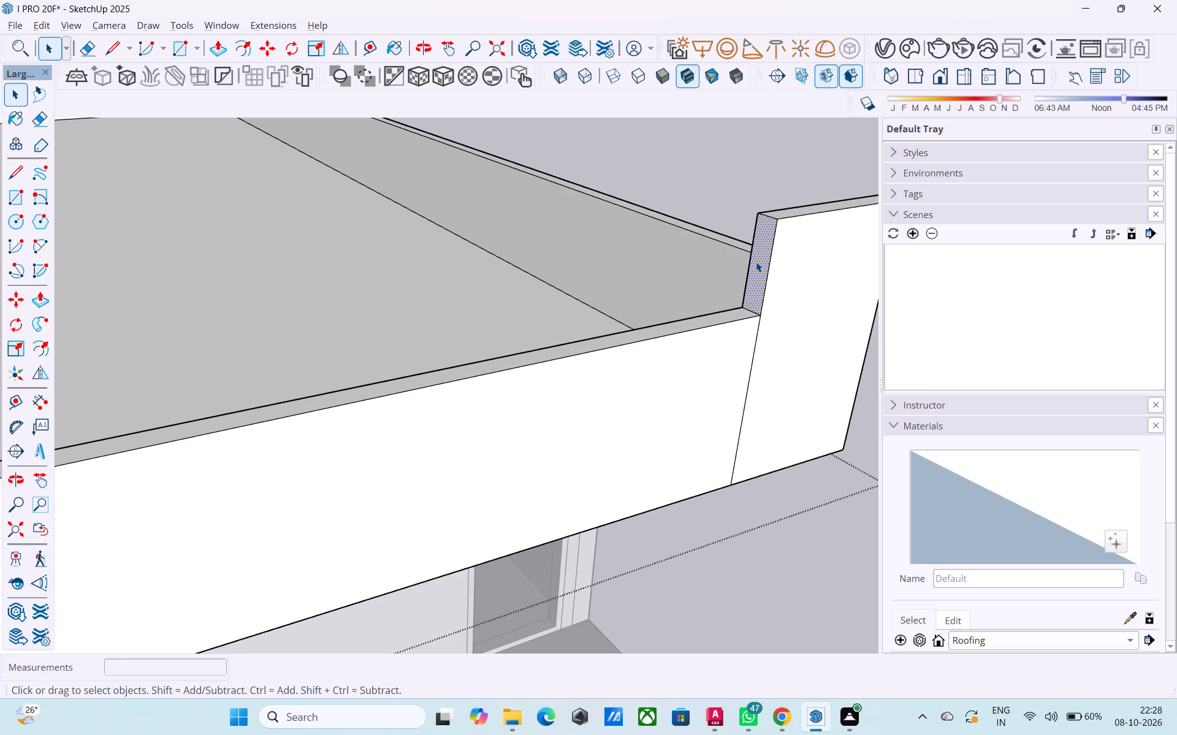
{"action": "key", "text": "p"}
{"action": "left_click", "coordinate": [756, 262]}
{"action": "scroll", "coordinate": [709, 286], "scroll_direction": "down", "scroll_amount": 3}
{"action": "middle_click_drag", "start_coordinate": [709, 286], "coordinate": [634, 273]}
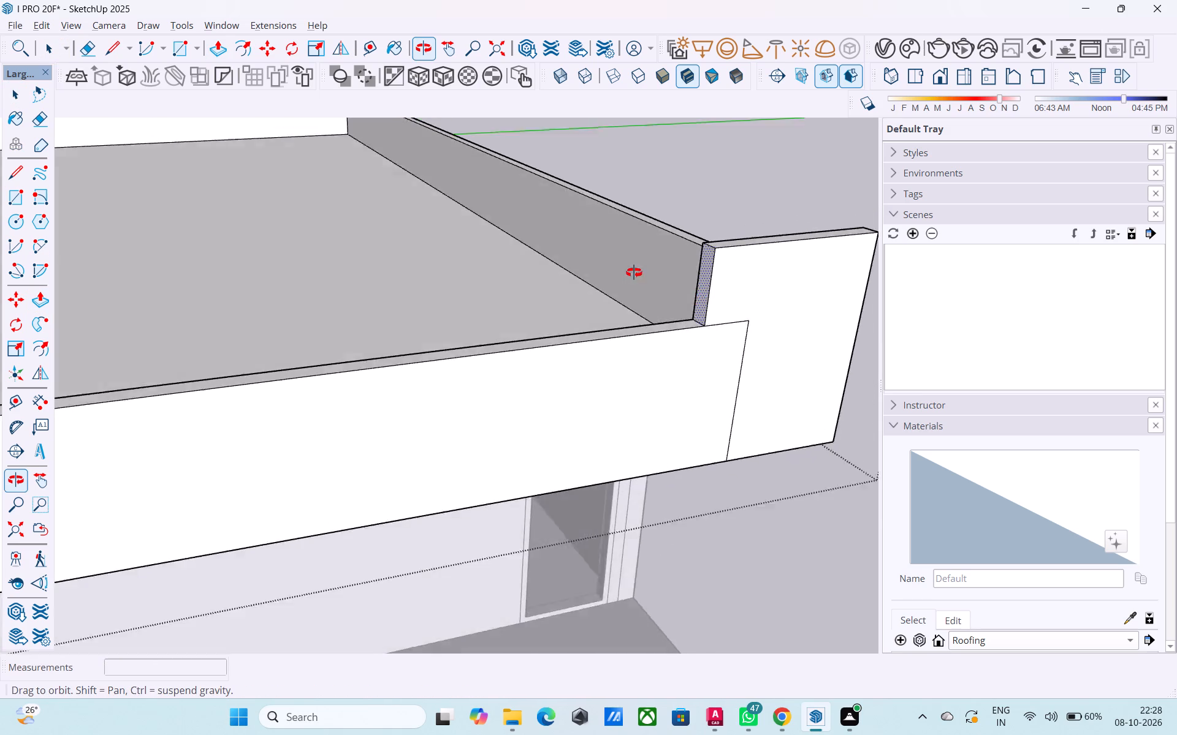
{"action": "middle_click_drag", "start_coordinate": [634, 273], "coordinate": [556, 276]}
{"action": "scroll", "coordinate": [552, 285], "scroll_direction": "down", "scroll_amount": 7}
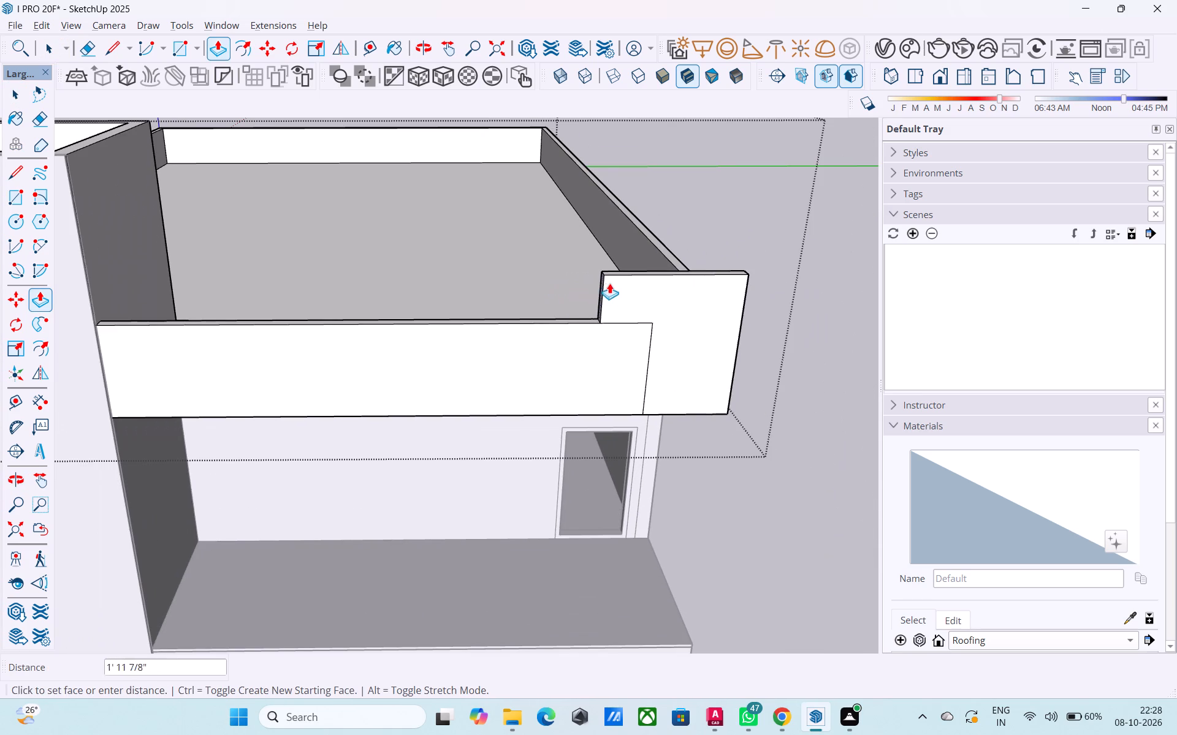
{"action": "left_click", "coordinate": [613, 284]}
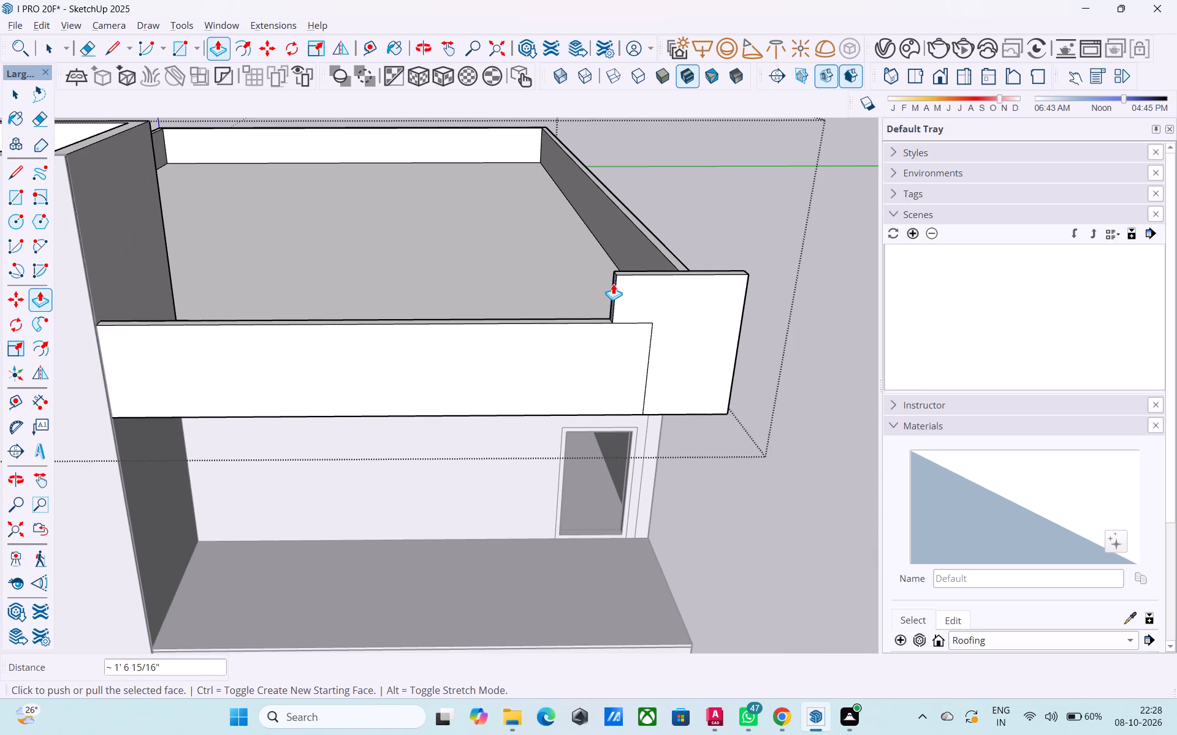
{"action": "key", "text": "Escape"}
Erase the old vertical dividing line left on the front face below the raised parapet segment.
{"action": "key", "text": "e"}
{"action": "left_click_drag", "start_coordinate": [644, 338], "coordinate": [644, 308]}
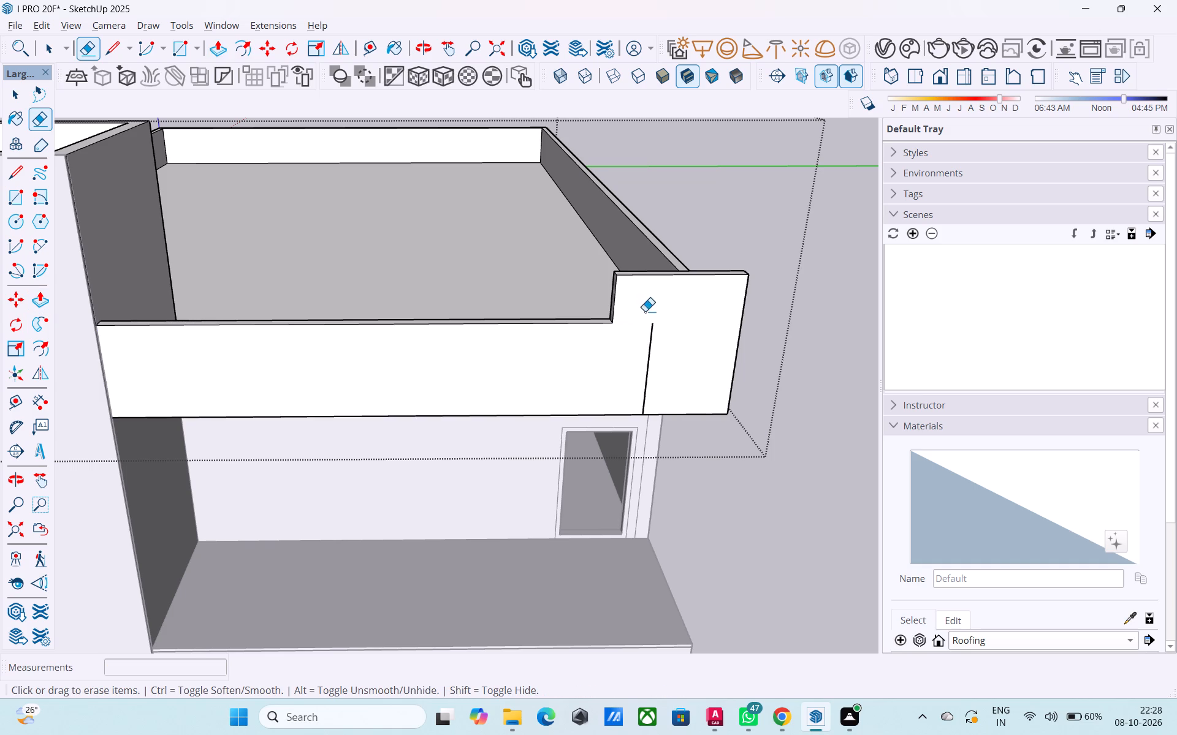
{"action": "left_click", "coordinate": [661, 344]}
{"action": "left_click_drag", "start_coordinate": [654, 344], "coordinate": [647, 344]}
Draw a 4' vertical line from the raised segment's step corner down to the front parapet's bottom edge.
{"action": "key", "text": "l"}
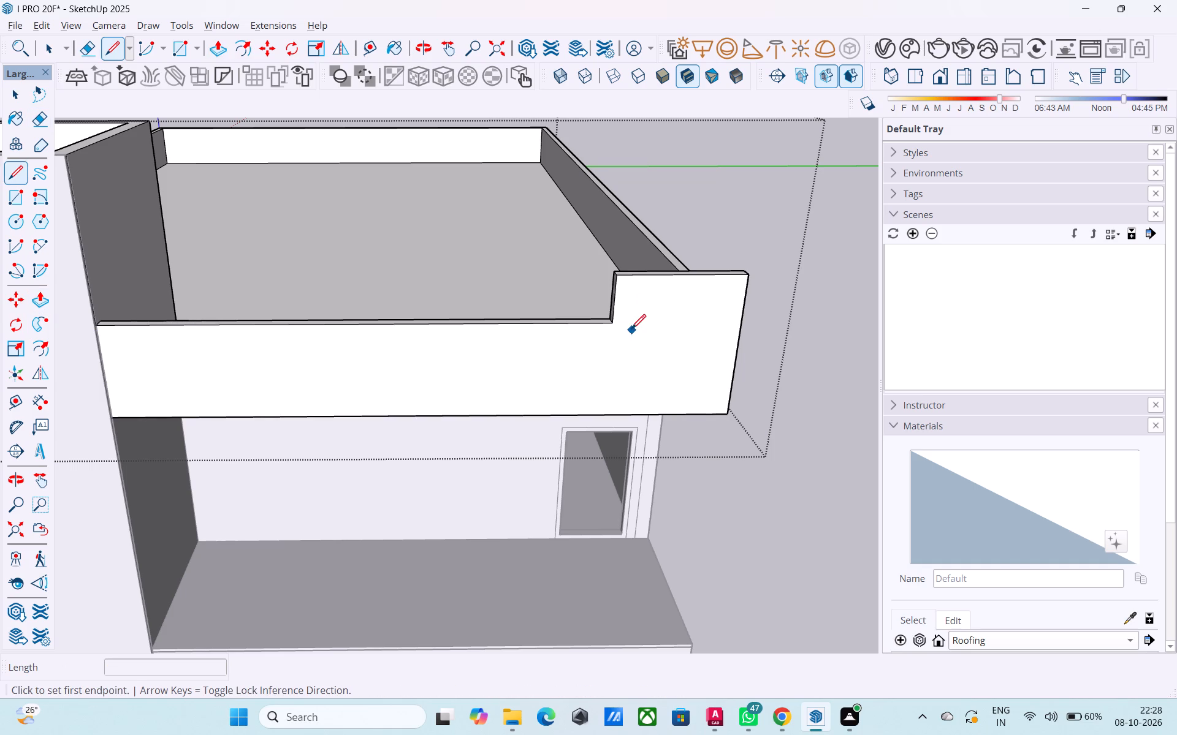
{"action": "scroll", "coordinate": [618, 327], "scroll_direction": "up", "scroll_amount": 3}
{"action": "left_click", "coordinate": [612, 325]}
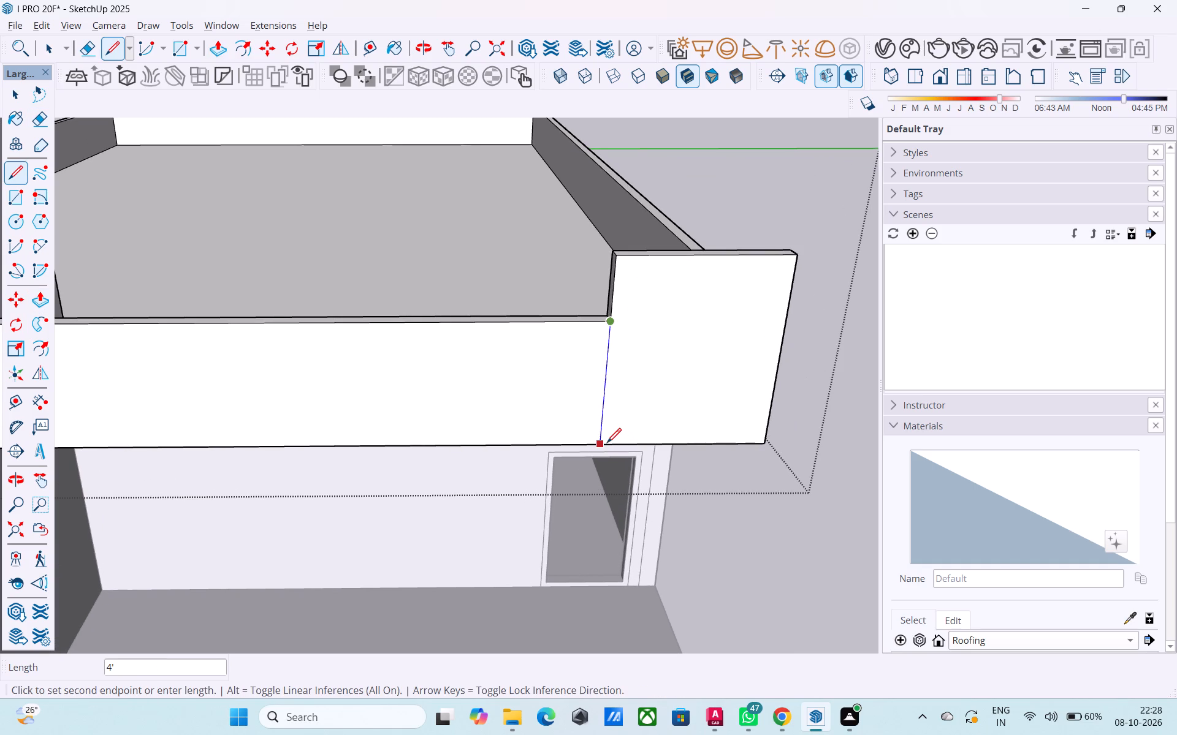
{"action": "left_click", "coordinate": [607, 443]}
{"action": "key", "text": "space"}
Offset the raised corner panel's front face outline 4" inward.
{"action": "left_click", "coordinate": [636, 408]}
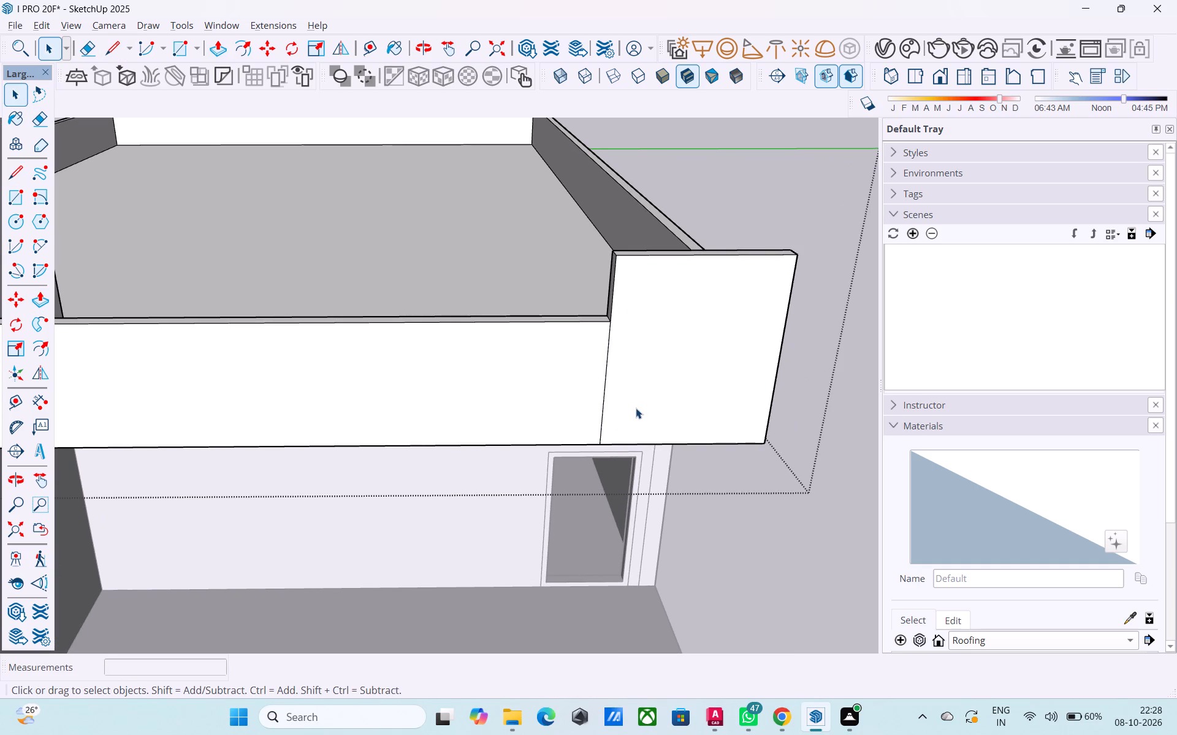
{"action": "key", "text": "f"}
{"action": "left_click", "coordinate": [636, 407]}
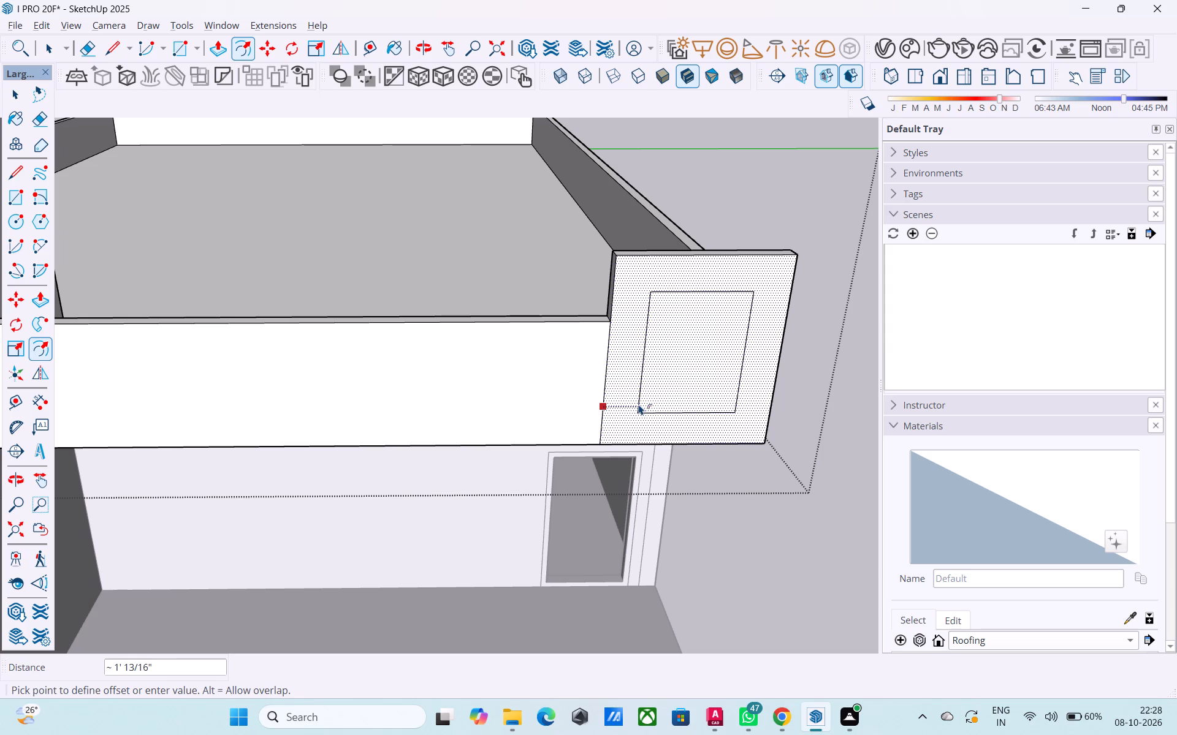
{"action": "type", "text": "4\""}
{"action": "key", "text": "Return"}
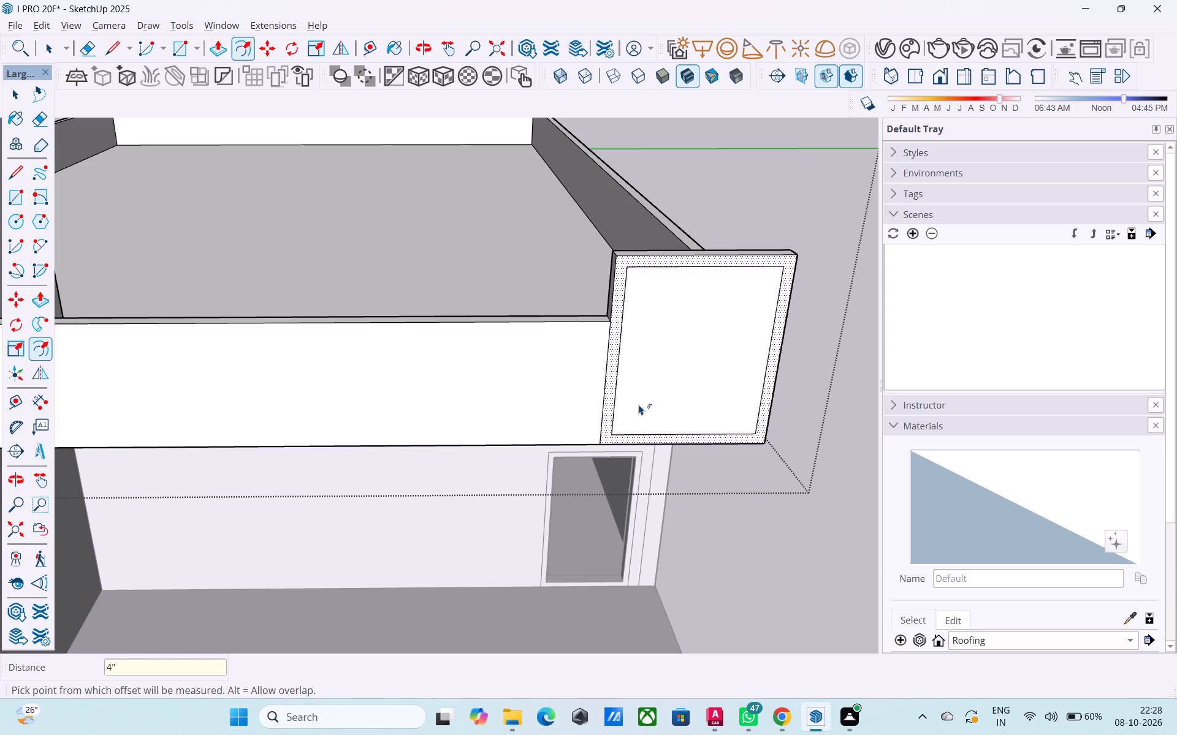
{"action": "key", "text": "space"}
Draw a 4" vertical line from the inset outline's lower corner nearest the enclosure down to the parapet's bottom edge.
{"action": "scroll", "coordinate": [646, 304], "scroll_direction": "down", "scroll_amount": 11}
{"action": "left_click", "coordinate": [726, 394]}
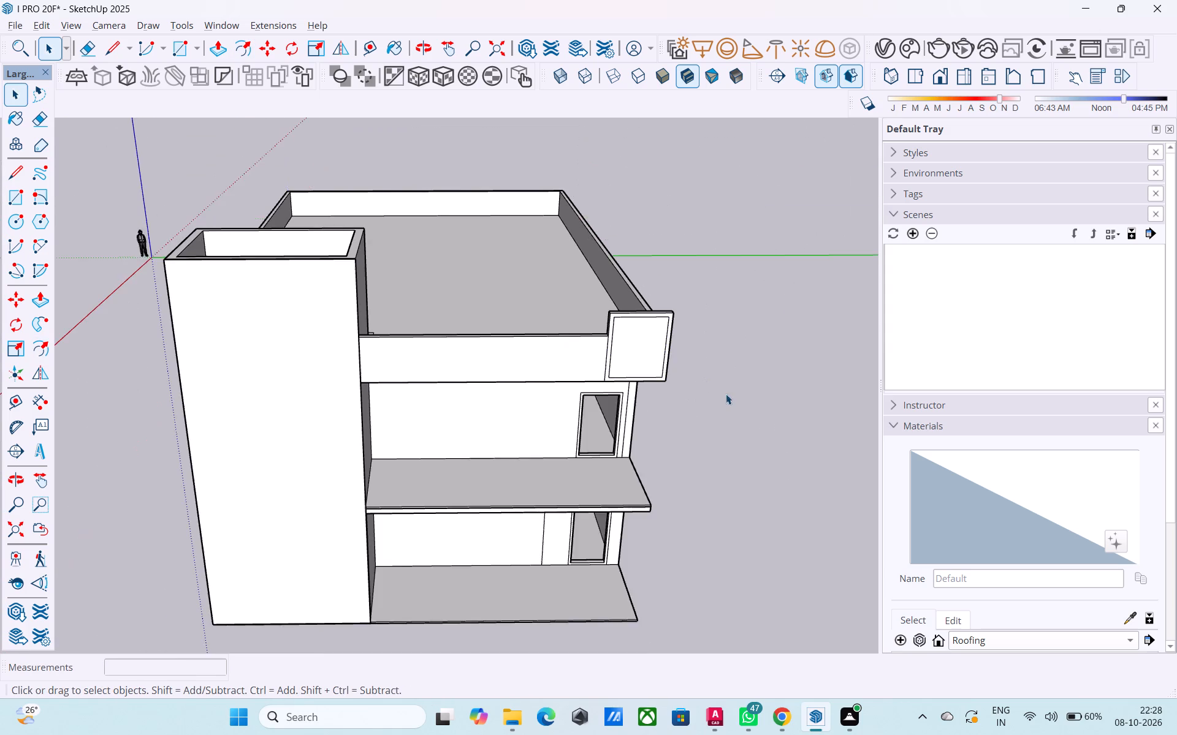
{"action": "middle_click_drag", "start_coordinate": [674, 396], "coordinate": [602, 284]}
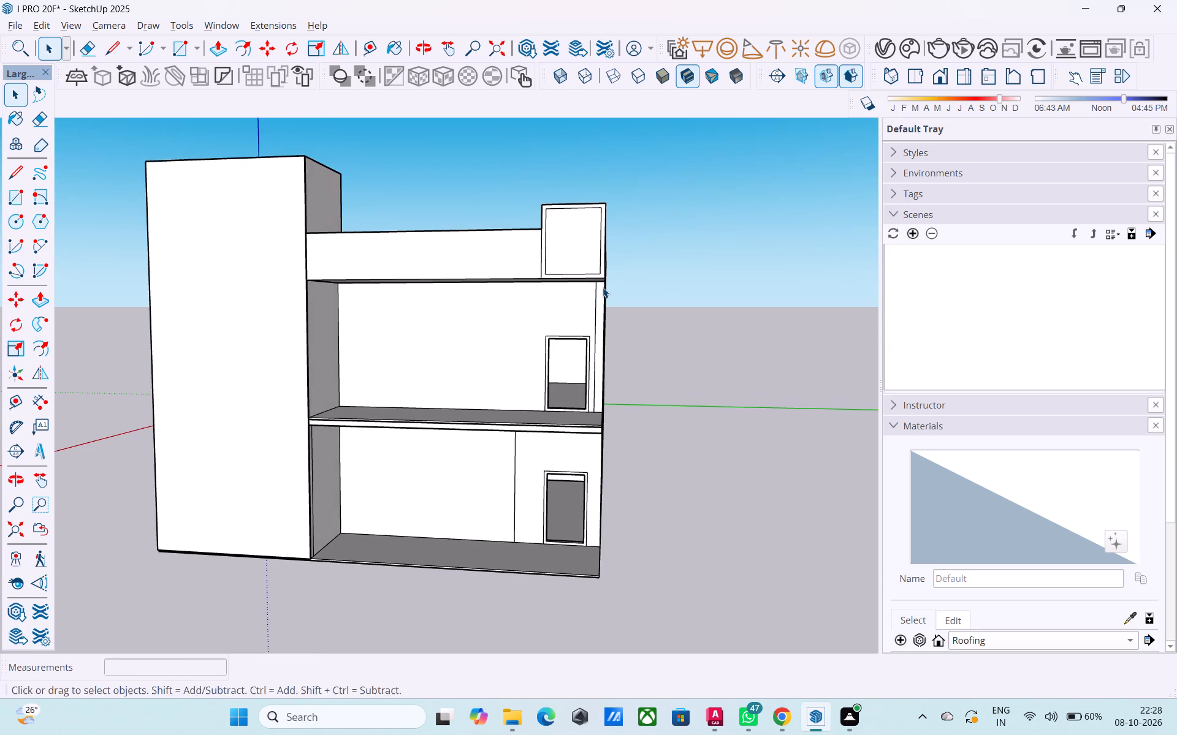
{"action": "middle_click_drag", "start_coordinate": [603, 288], "coordinate": [381, 325]}
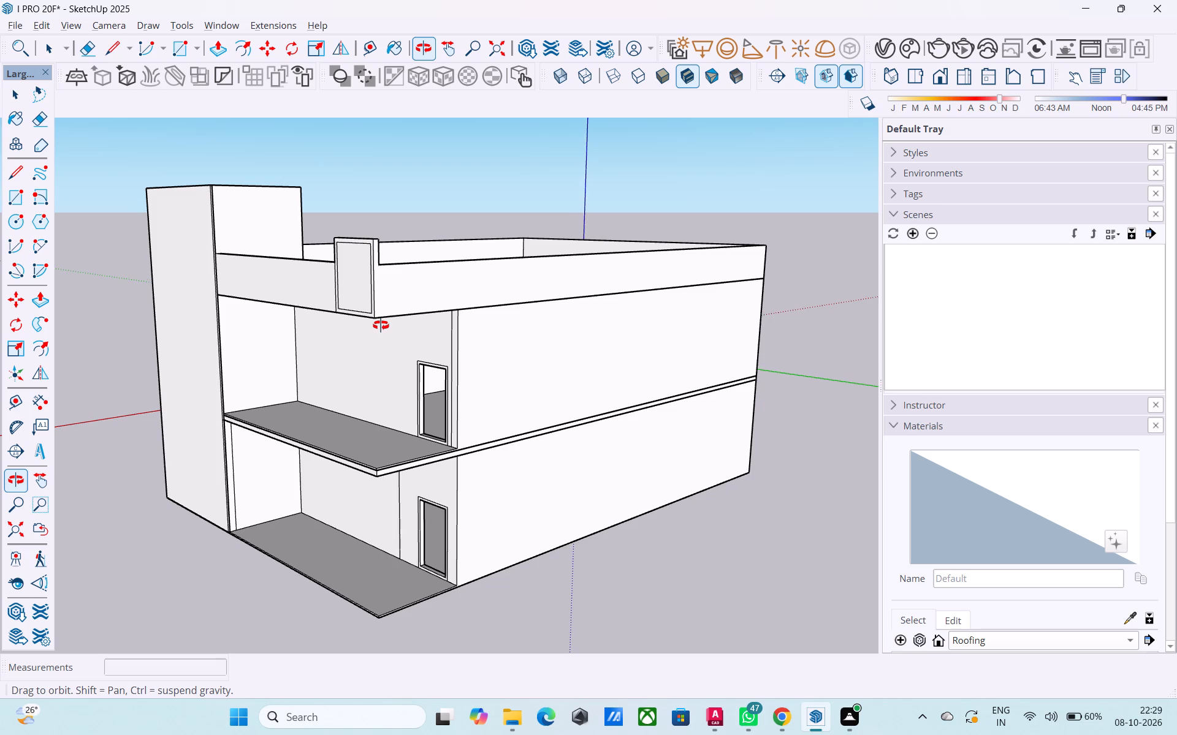
{"action": "middle_click_drag", "start_coordinate": [381, 325], "coordinate": [377, 339]}
{"action": "scroll", "coordinate": [370, 337], "scroll_direction": "up", "scroll_amount": 12}
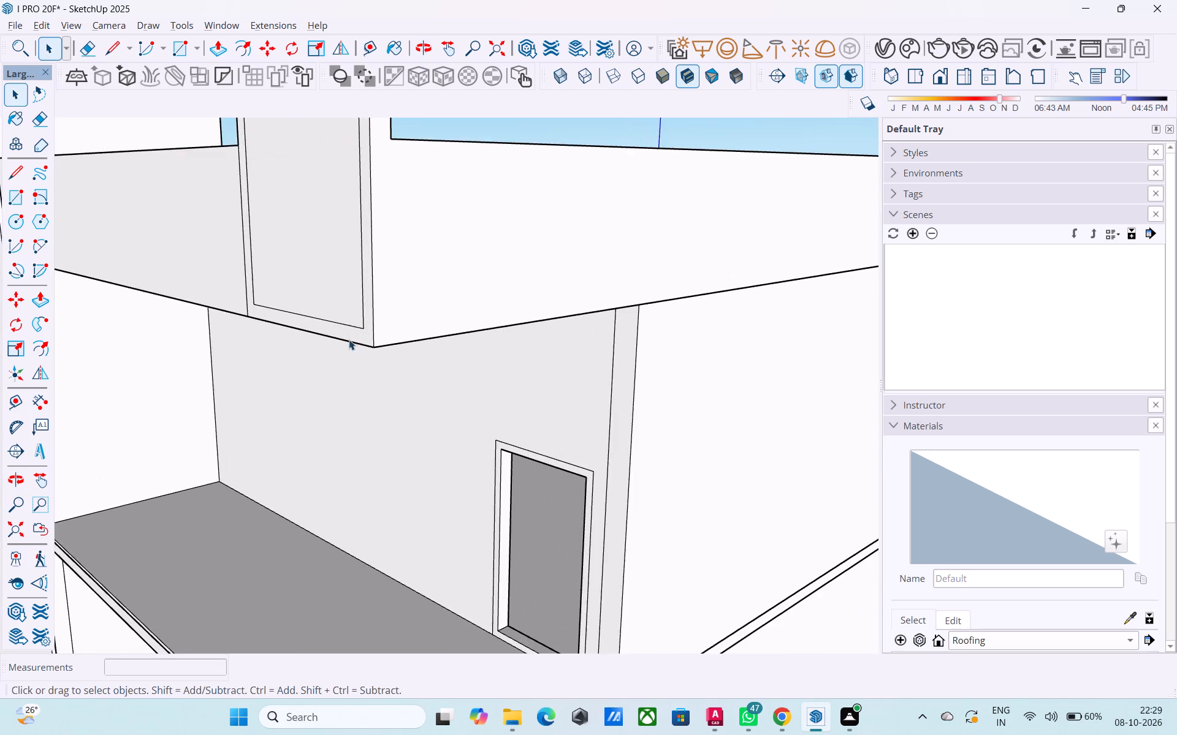
{"action": "middle_click_drag", "start_coordinate": [348, 341], "coordinate": [490, 317]}
{"action": "middle_click_drag", "start_coordinate": [227, 346], "coordinate": [406, 350]}
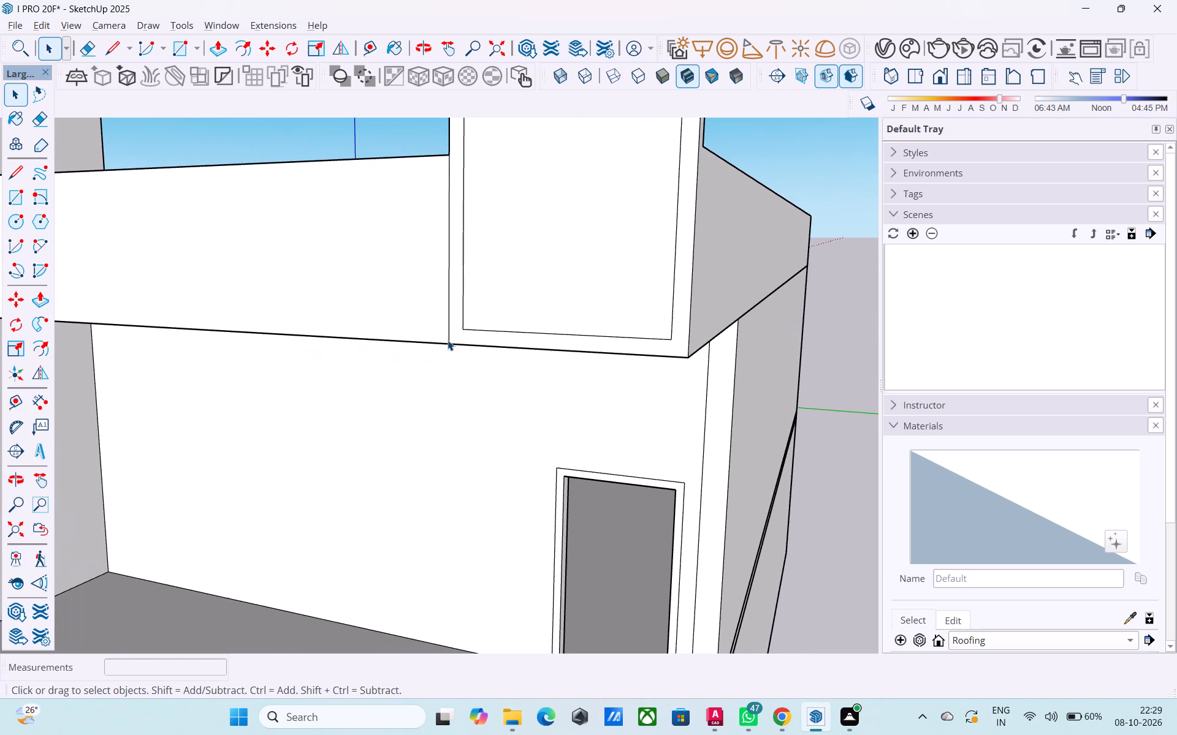
{"action": "key", "text": "l"}
{"action": "left_click", "coordinate": [465, 331]}
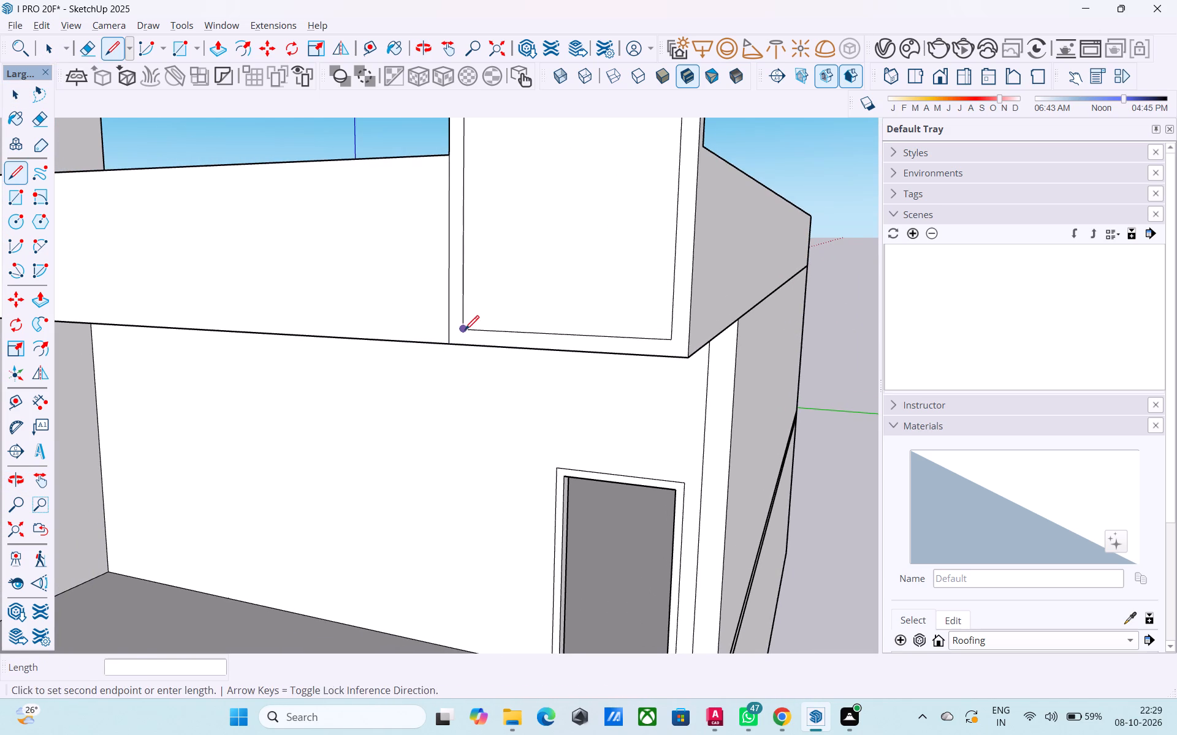
{"action": "left_click", "coordinate": [464, 343]}
{"action": "key", "text": "space"}
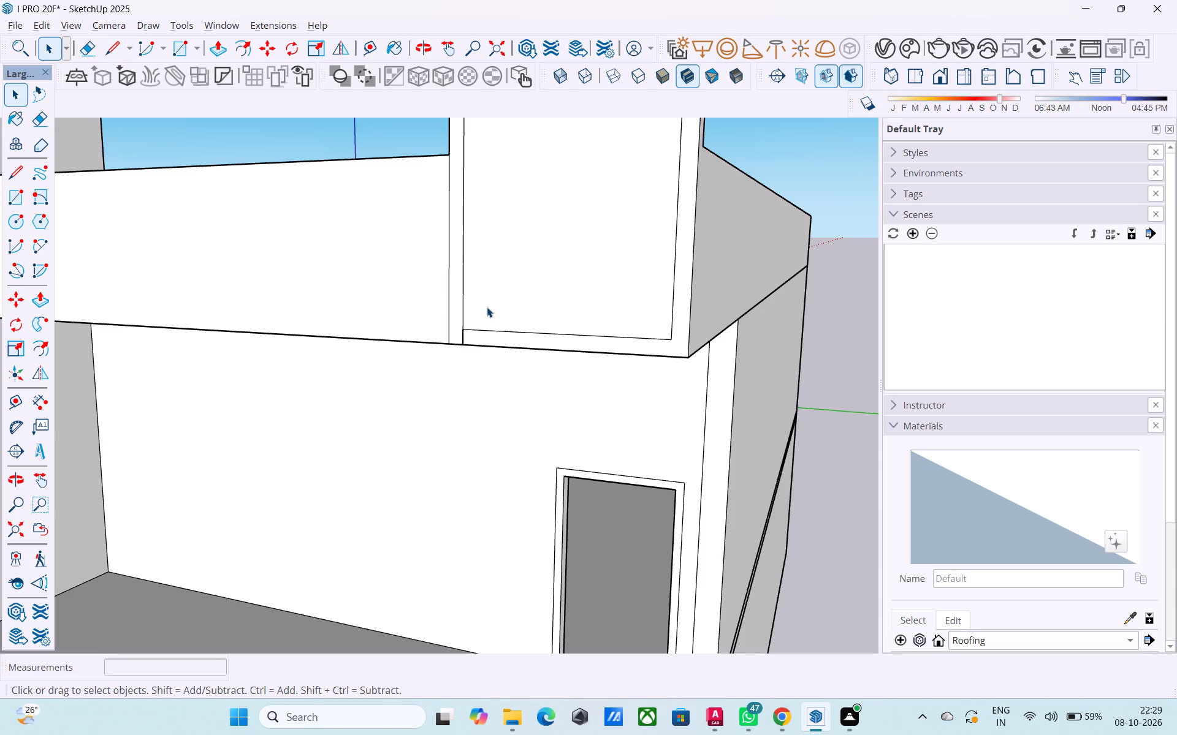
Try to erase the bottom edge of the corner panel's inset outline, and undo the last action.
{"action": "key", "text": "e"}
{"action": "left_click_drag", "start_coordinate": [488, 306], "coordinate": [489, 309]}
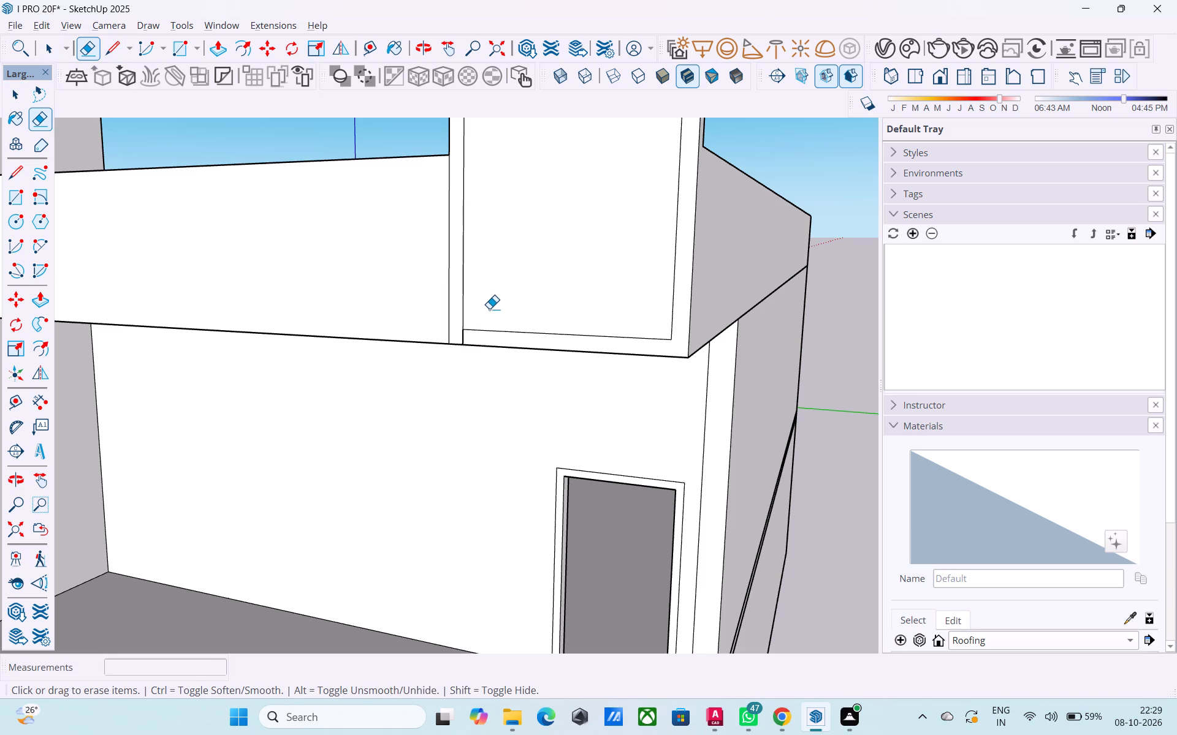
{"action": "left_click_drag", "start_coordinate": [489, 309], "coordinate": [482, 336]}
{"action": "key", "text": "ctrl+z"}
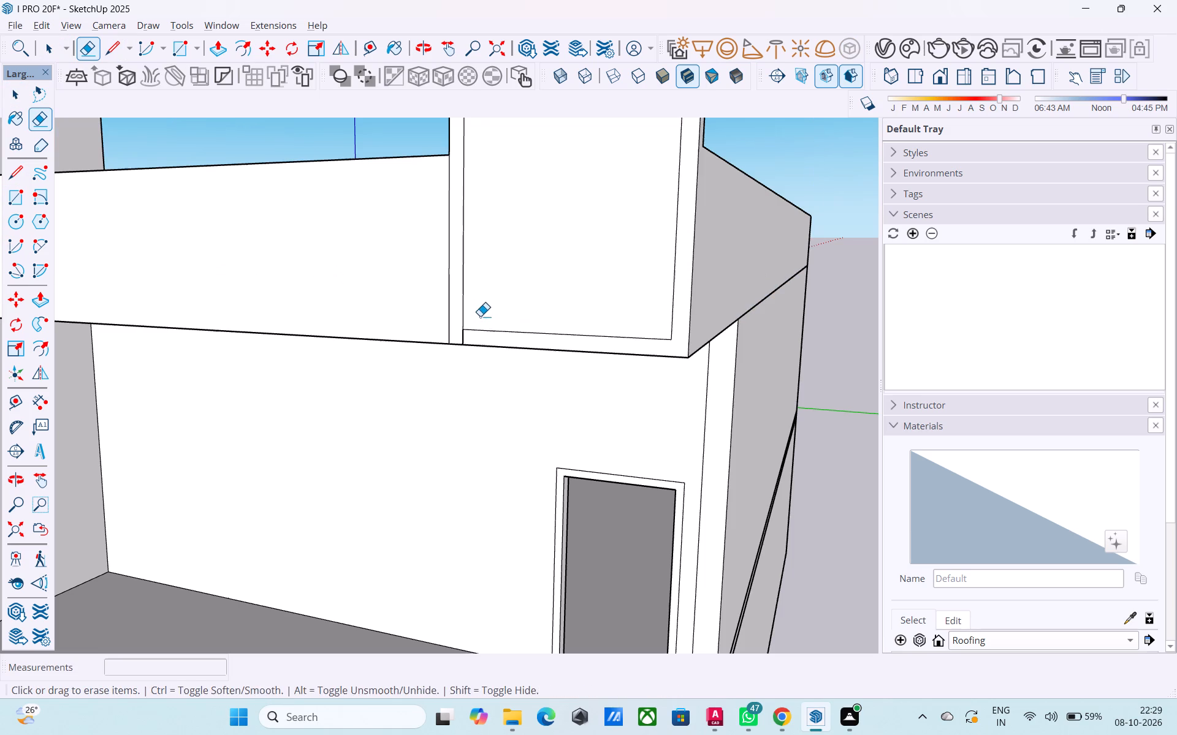
Open the parapet group for editing and erase the 4" inset outline on the raised corner panel.
{"action": "key", "text": "space"}
{"action": "double_click", "coordinate": [480, 315]}
{"action": "key", "text": "e"}
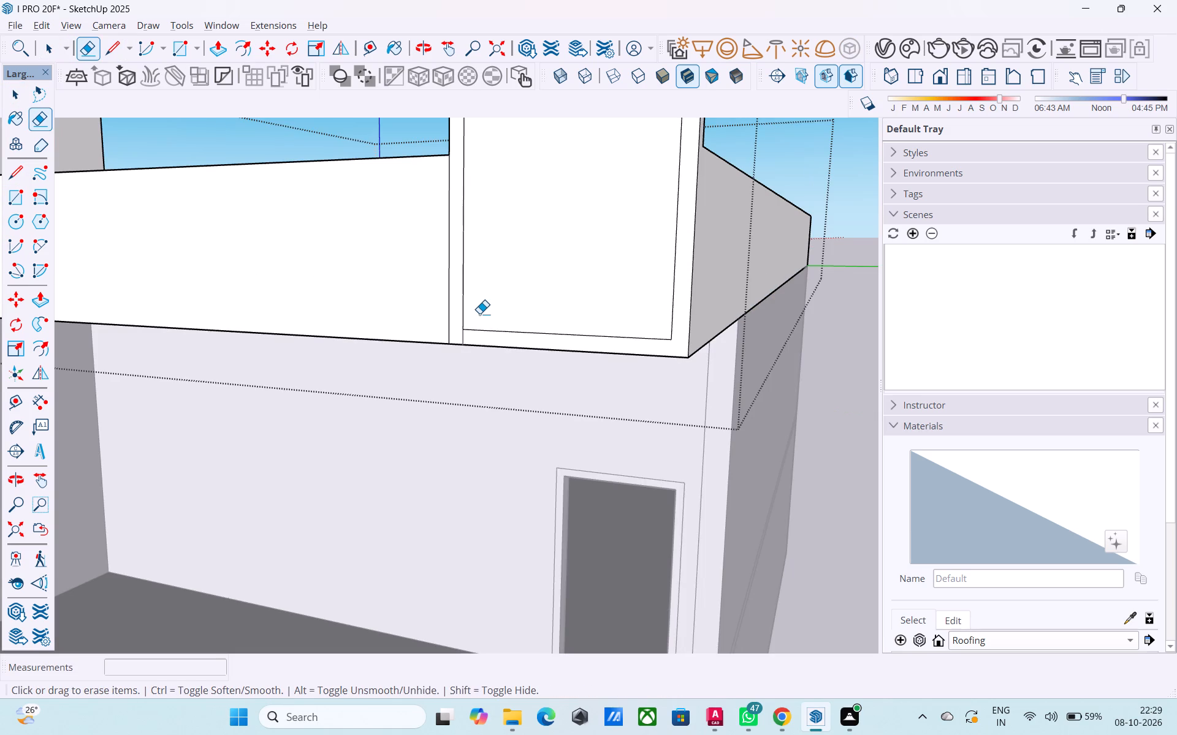
{"action": "left_click_drag", "start_coordinate": [479, 314], "coordinate": [478, 333]}
{"action": "left_click_drag", "start_coordinate": [471, 331], "coordinate": [458, 327]}
{"action": "left_click_drag", "start_coordinate": [673, 300], "coordinate": [666, 297]}
{"action": "scroll", "coordinate": [658, 305], "scroll_direction": "down", "scroll_amount": 8}
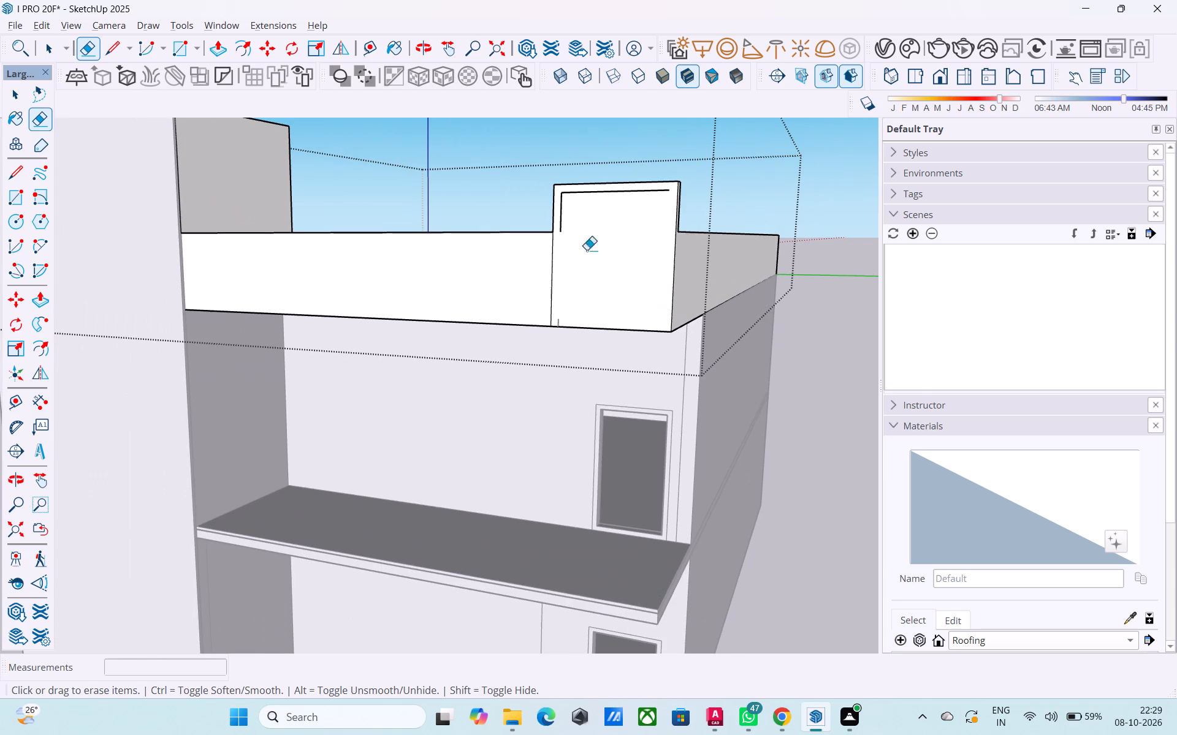
{"action": "left_click_drag", "start_coordinate": [574, 194], "coordinate": [562, 199]}
{"action": "key", "text": "space"}
Offset the raised corner panel's front face outline 6" inward.
{"action": "left_click", "coordinate": [572, 224]}
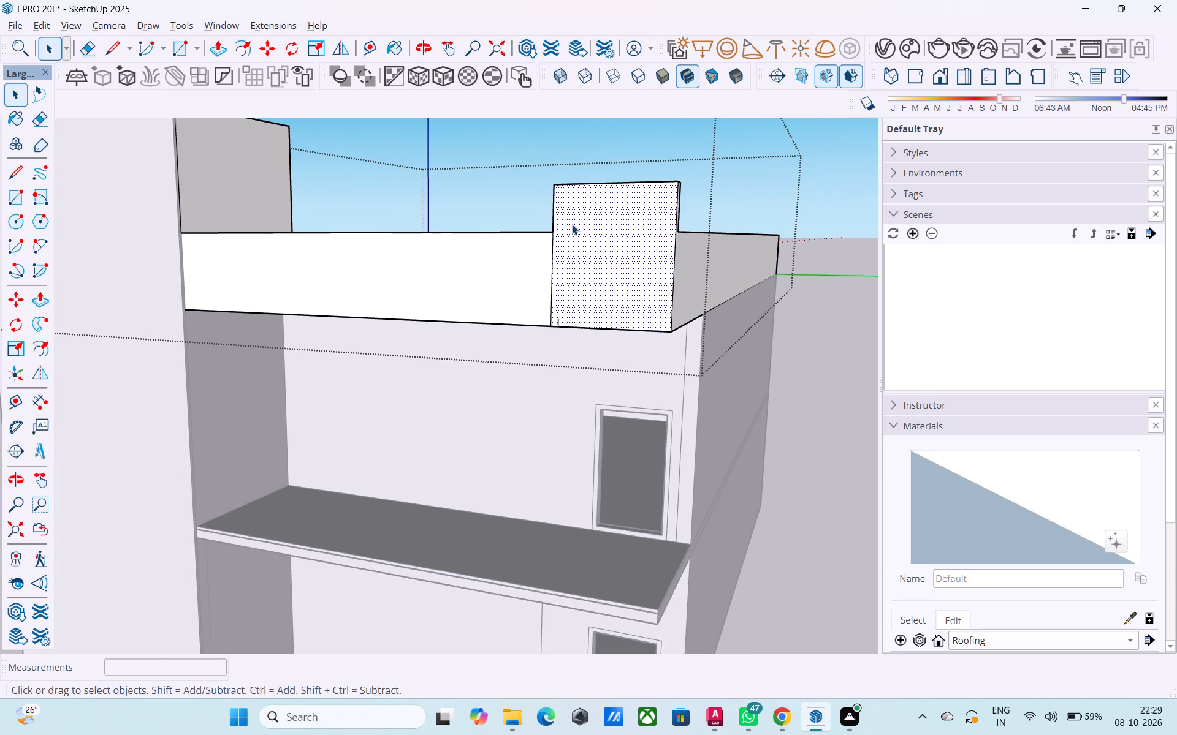
{"action": "key", "text": "f"}
{"action": "left_click", "coordinate": [572, 224]}
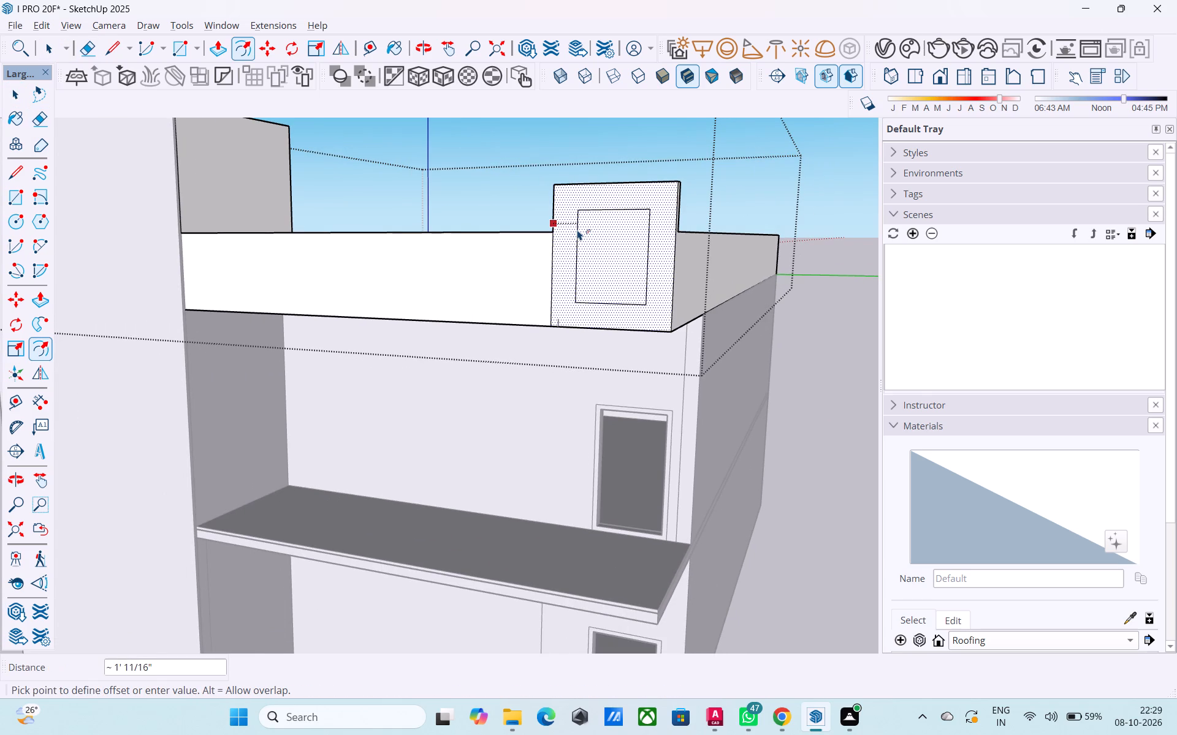
{"action": "type", "text": "6\""}
{"action": "key", "text": "Return"}
{"action": "key", "text": "space"}
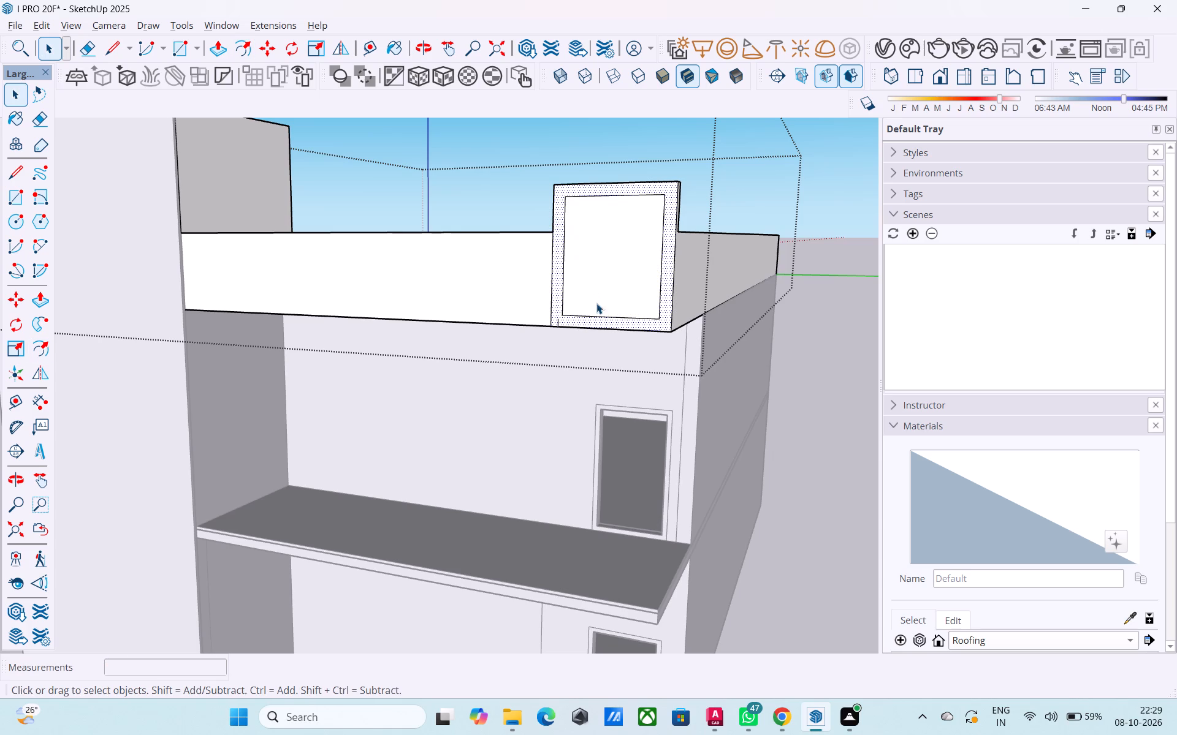
Draw a short line from the inset outline's lower outer corner across to the parapet's outer corner edge.
{"action": "key", "text": "l"}
{"action": "left_click", "coordinate": [657, 318]}
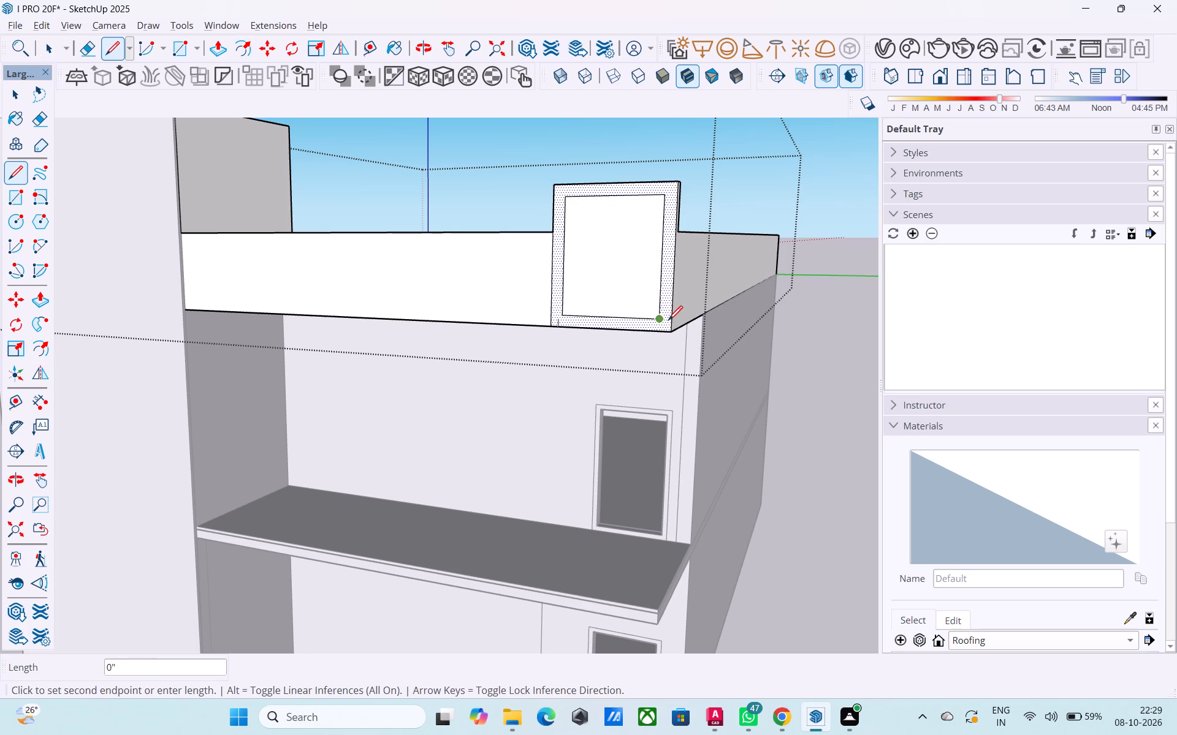
{"action": "left_click", "coordinate": [671, 322]}
Draw a 60' line along the adjoining side parapet's outer face, from the short line's end to the rear corner edge.
{"action": "middle_click_drag", "start_coordinate": [672, 322], "coordinate": [393, 338]}
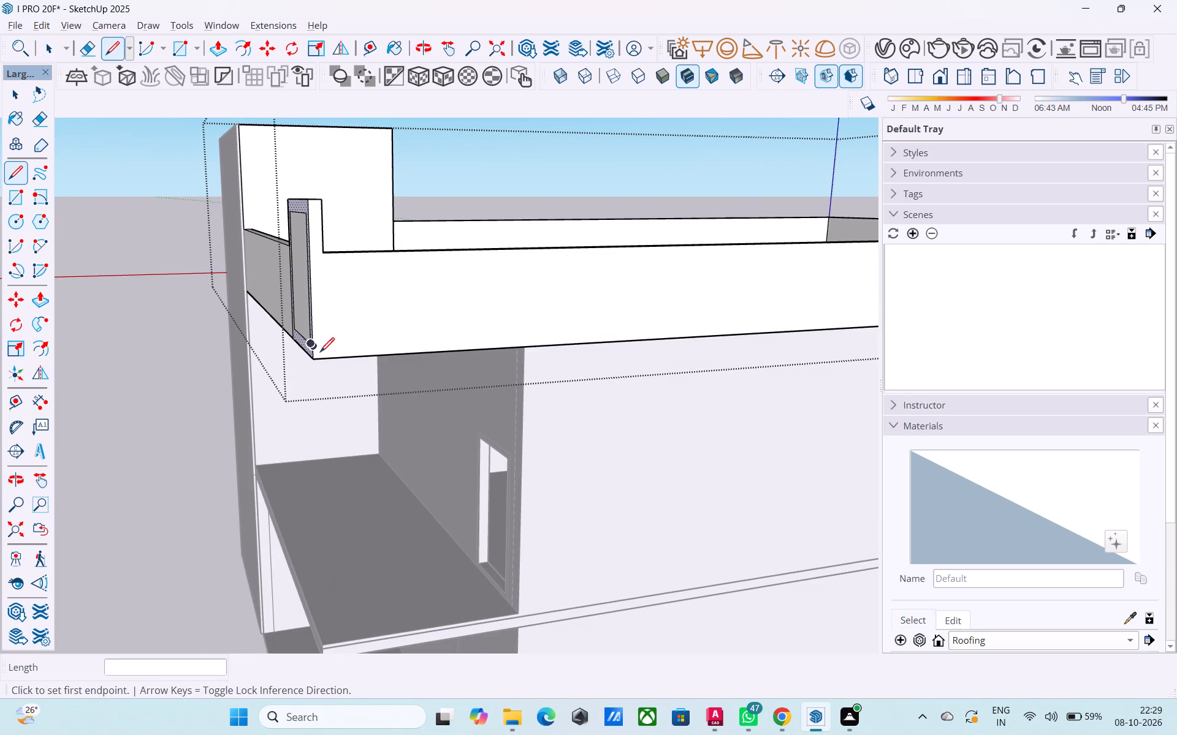
{"action": "left_click", "coordinate": [314, 350]}
{"action": "scroll", "coordinate": [433, 327], "scroll_direction": "down", "scroll_amount": 9}
{"action": "scroll", "coordinate": [732, 324], "scroll_direction": "down", "scroll_amount": 1}
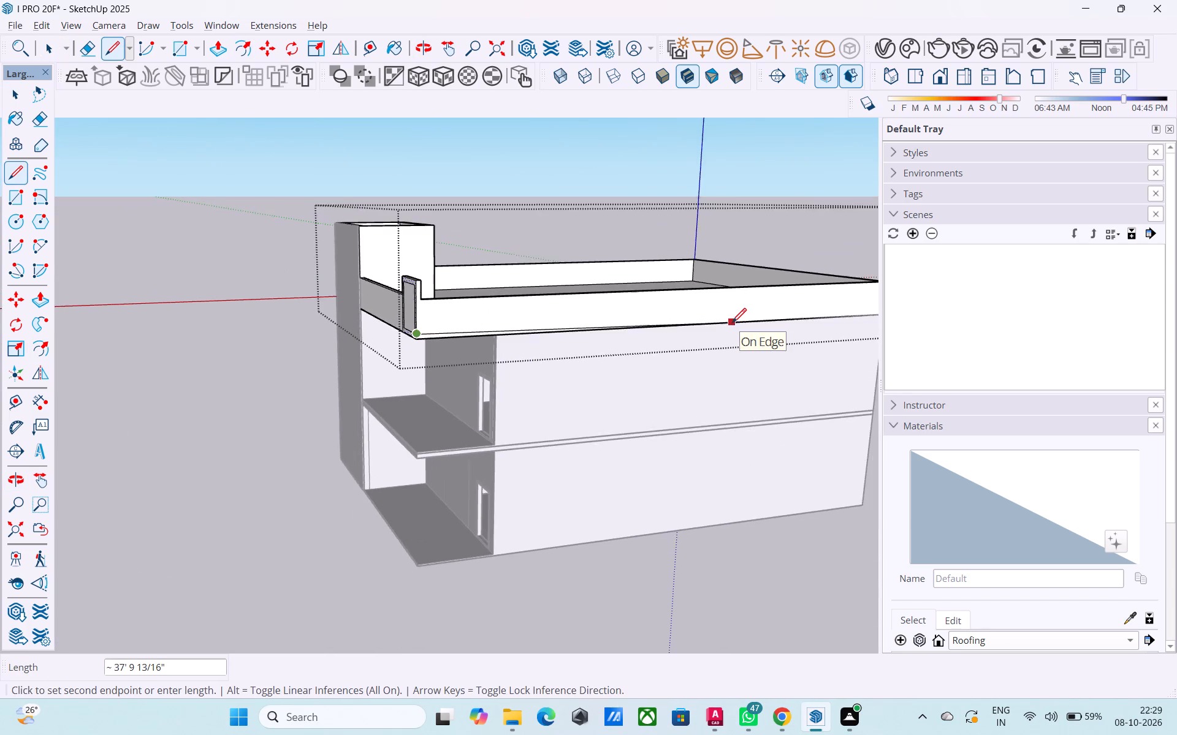
{"action": "middle_click_drag", "start_coordinate": [732, 324], "coordinate": [386, 341], "text": "shift"}
{"action": "scroll", "coordinate": [499, 312], "scroll_direction": "up", "scroll_amount": 3}
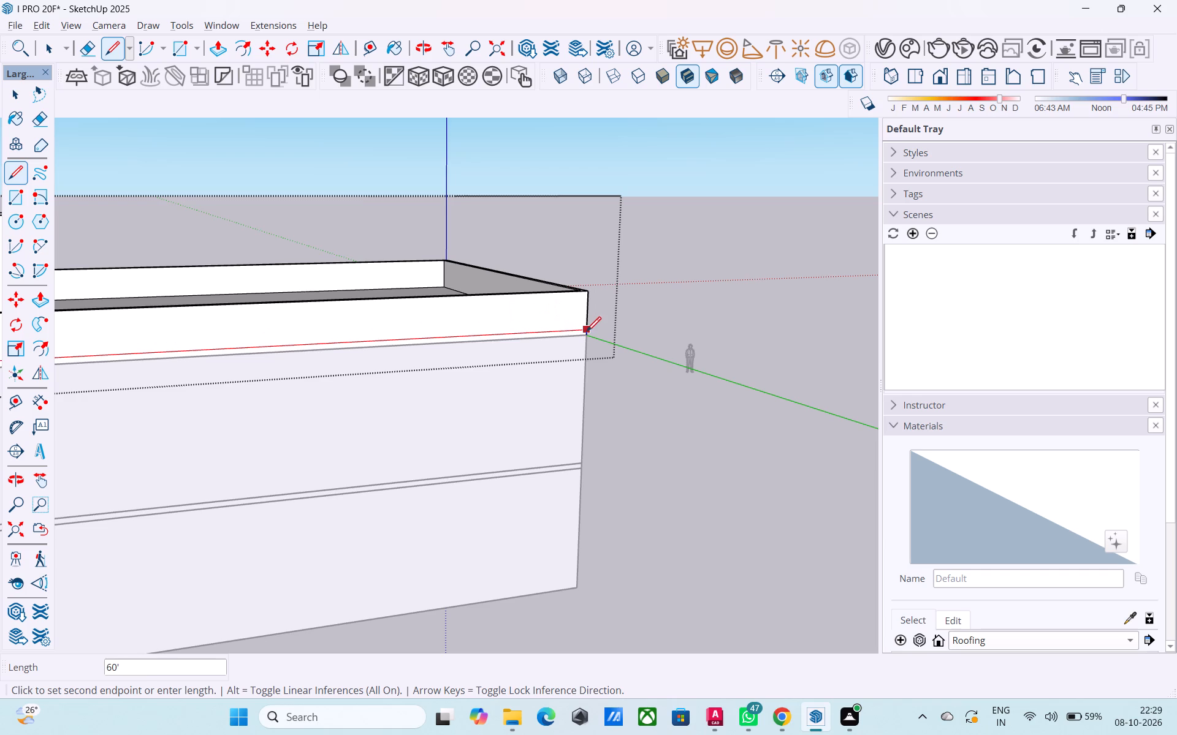
{"action": "scroll", "coordinate": [587, 333], "scroll_direction": "up", "scroll_amount": 5}
{"action": "left_click", "coordinate": [585, 326]}
Continue the line 40' along the rear parapet's outer face, just above its bottom edge, to the opposite corner.
{"action": "scroll", "coordinate": [585, 326], "scroll_direction": "down", "scroll_amount": 1}
{"action": "middle_click_drag", "start_coordinate": [585, 326], "coordinate": [211, 337]}
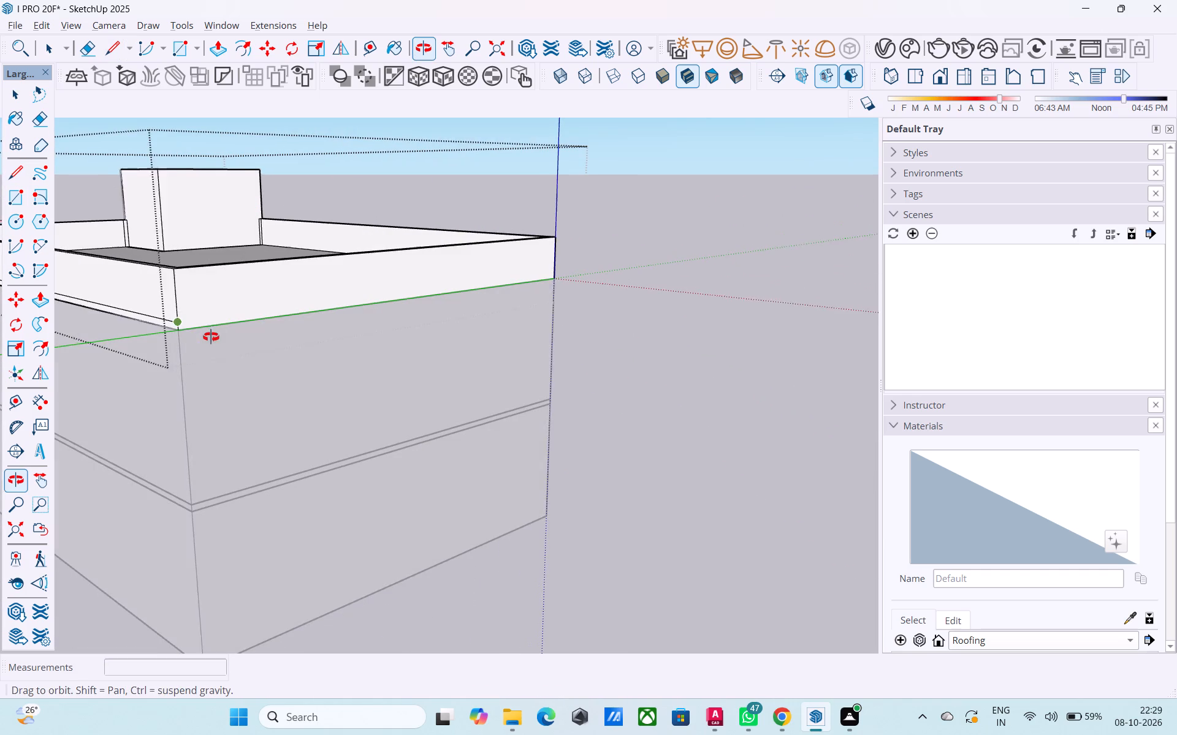
{"action": "middle_click_drag", "start_coordinate": [211, 337], "coordinate": [208, 336]}
{"action": "left_click", "coordinate": [181, 324]}
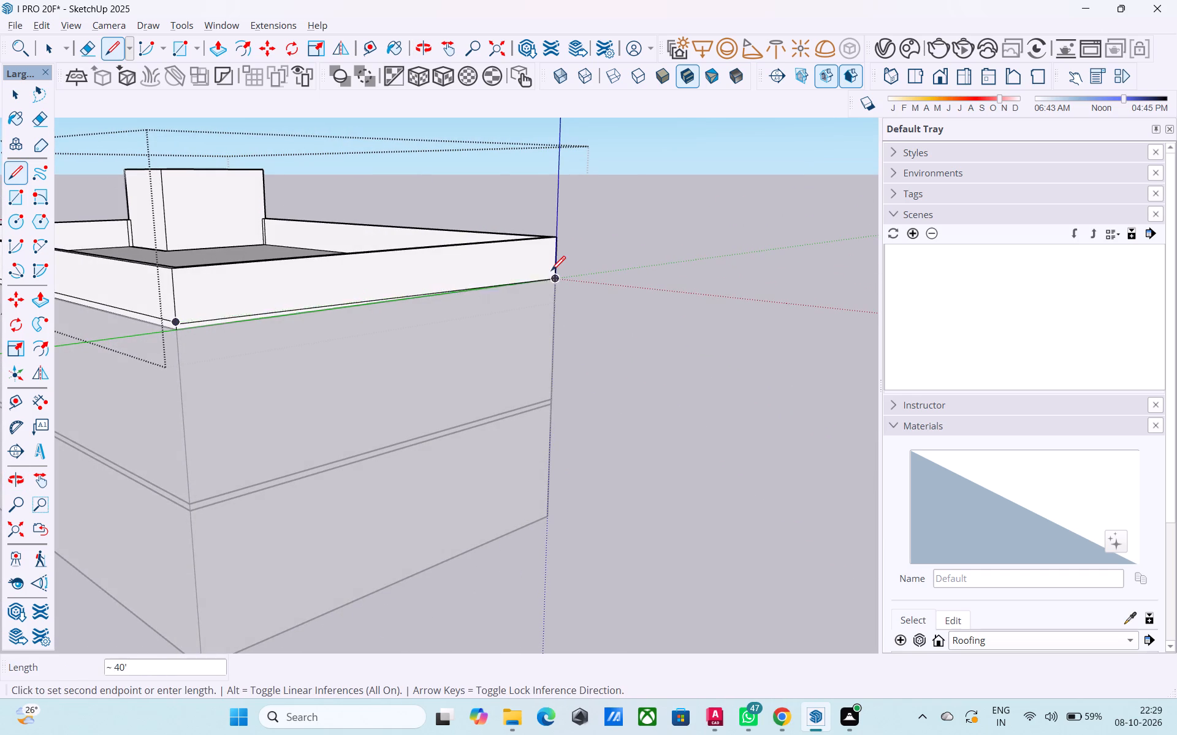
{"action": "middle_click_drag", "start_coordinate": [554, 271], "coordinate": [443, 285]}
{"action": "scroll", "coordinate": [471, 297], "scroll_direction": "up", "scroll_amount": 3}
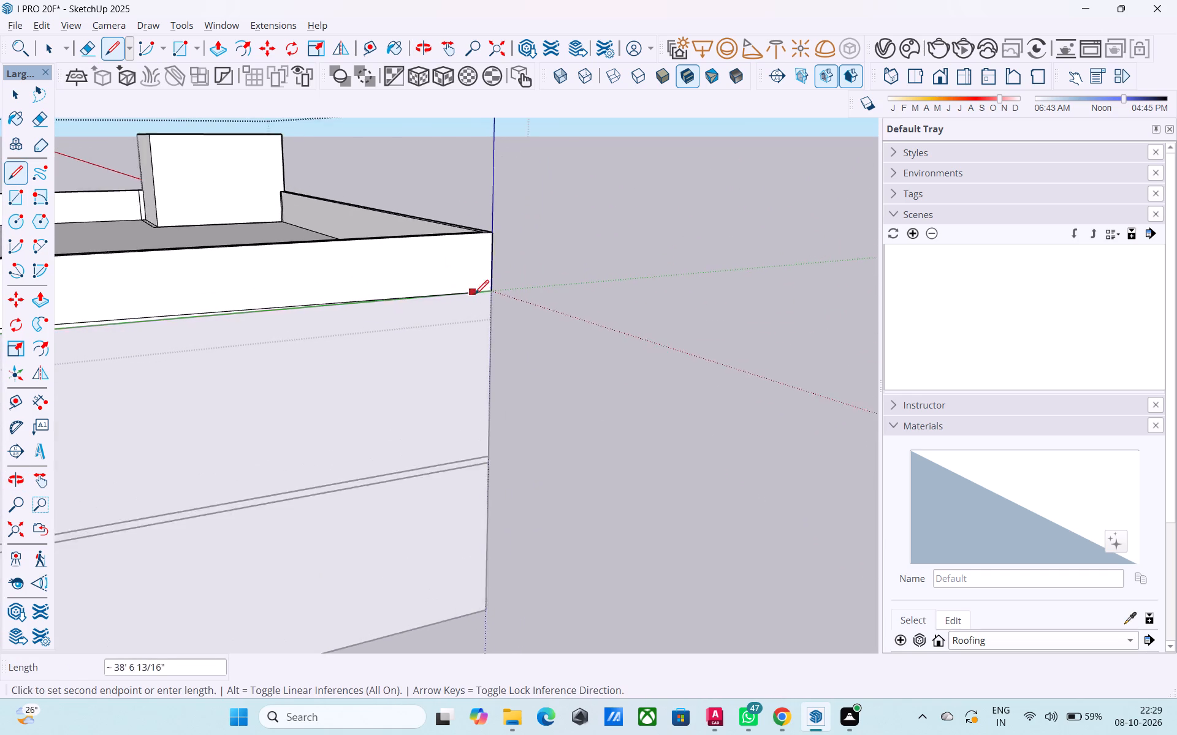
{"action": "scroll", "coordinate": [474, 296], "scroll_direction": "up", "scroll_amount": 5}
{"action": "left_click", "coordinate": [497, 281]}
Draw a 60' line along the remaining side parapet's outer face, from the rear line's end to the front corner edge.
{"action": "scroll", "coordinate": [583, 265], "scroll_direction": "down", "scroll_amount": 4}
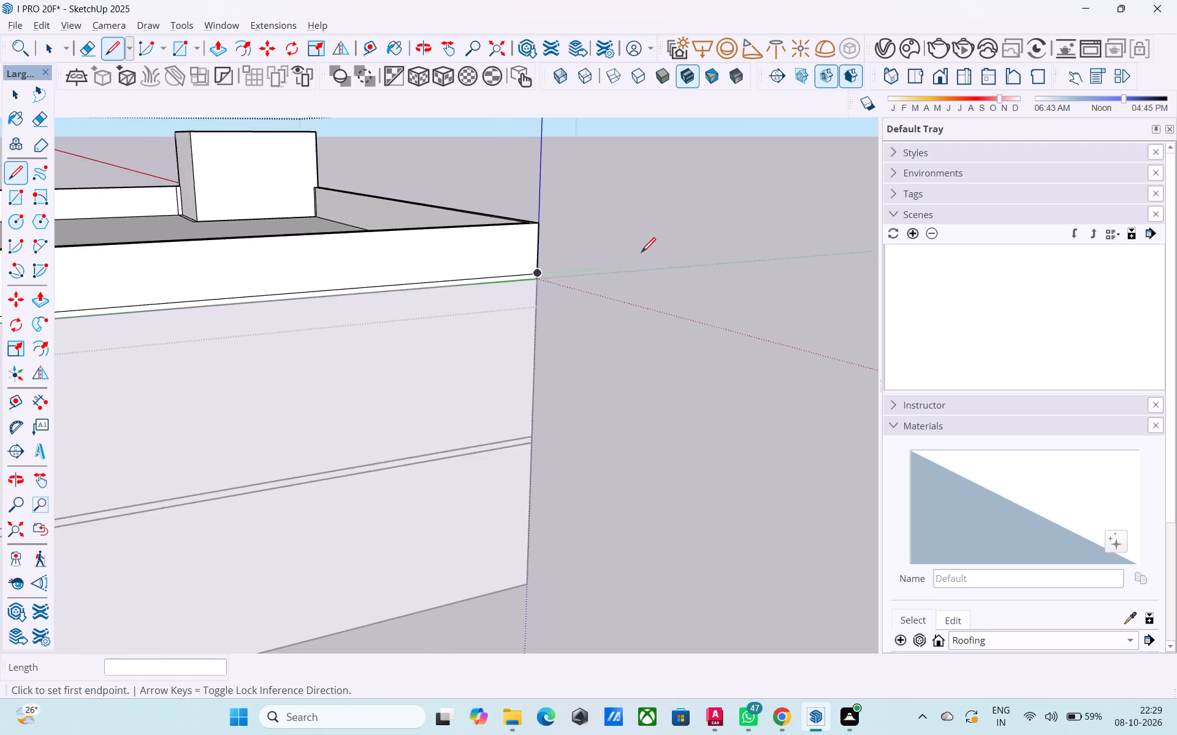
{"action": "scroll", "coordinate": [641, 254], "scroll_direction": "down", "scroll_amount": 6}
{"action": "middle_click_drag", "start_coordinate": [642, 254], "coordinate": [237, 274]}
{"action": "scroll", "coordinate": [245, 269], "scroll_direction": "up", "scroll_amount": 13}
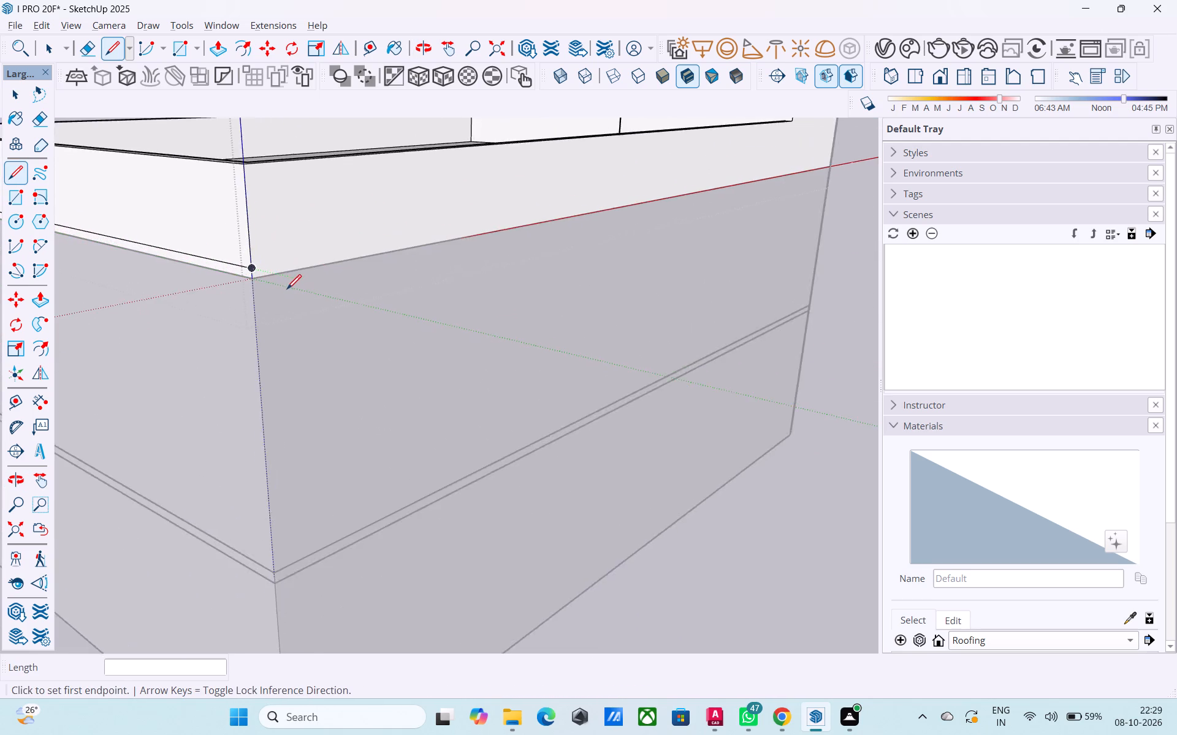
{"action": "scroll", "coordinate": [287, 290], "scroll_direction": "up", "scroll_amount": 2}
{"action": "left_click", "coordinate": [241, 259]}
{"action": "scroll", "coordinate": [254, 254], "scroll_direction": "down", "scroll_amount": 10}
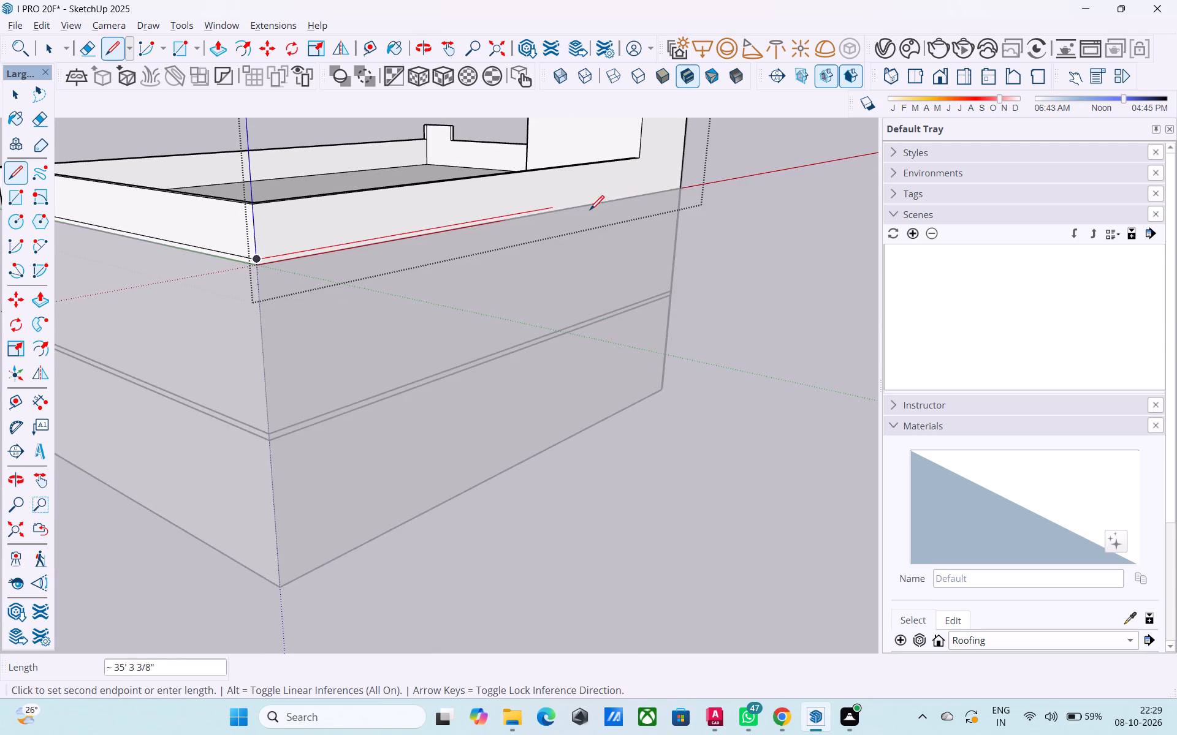
{"action": "middle_click_drag", "start_coordinate": [694, 193], "coordinate": [469, 220]}
{"action": "scroll", "coordinate": [718, 215], "scroll_direction": "up", "scroll_amount": 6}
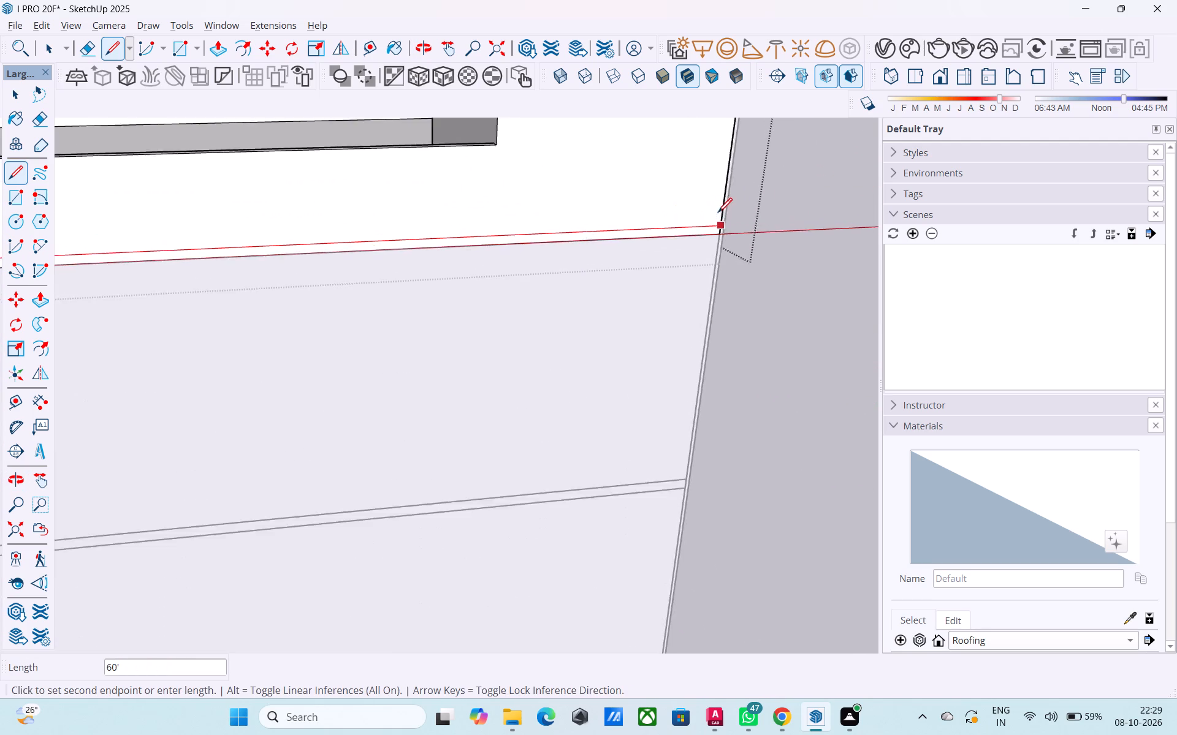
{"action": "scroll", "coordinate": [718, 214], "scroll_direction": "up", "scroll_amount": 7}
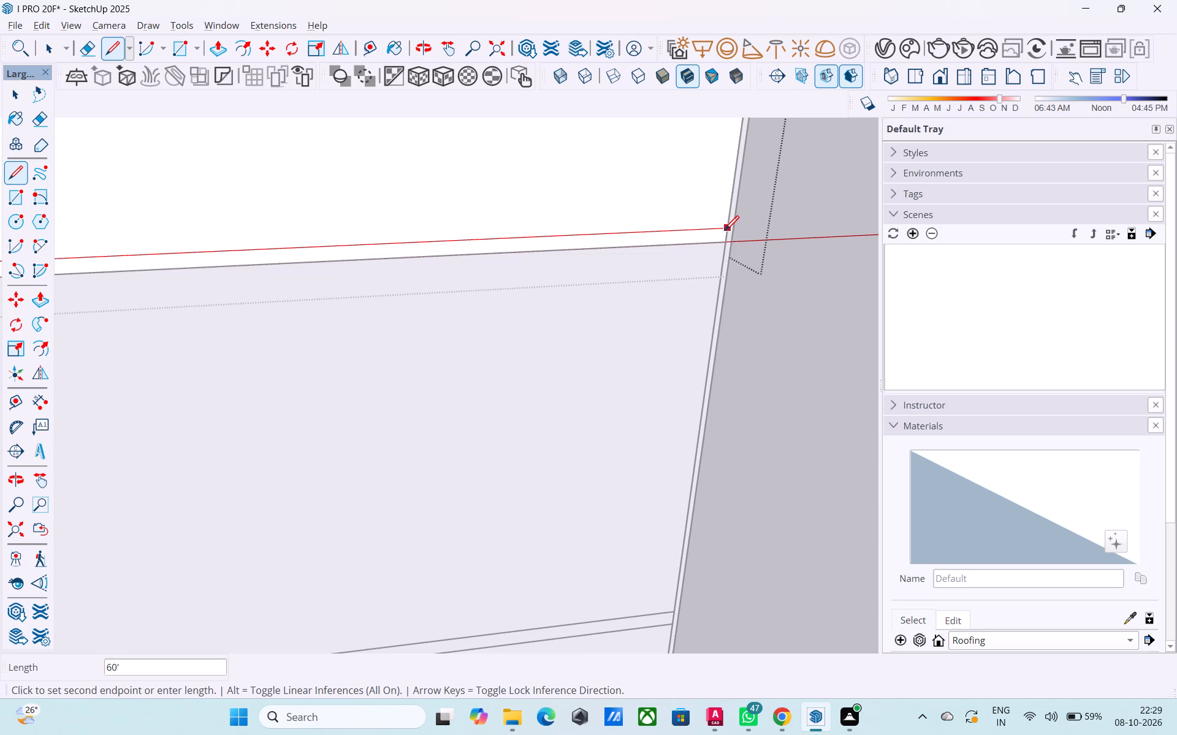
{"action": "left_click", "coordinate": [725, 232]}
{"action": "middle_click_drag", "start_coordinate": [777, 217], "coordinate": [543, 227]}
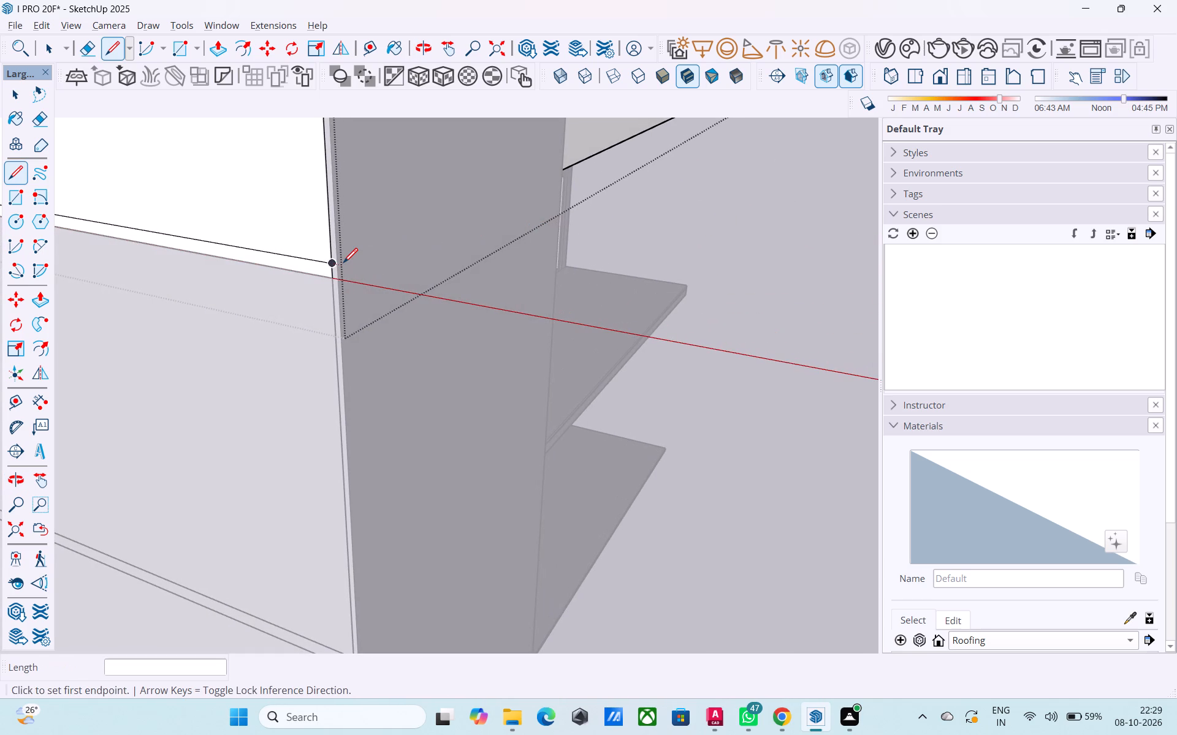
{"action": "key", "text": "space"}
Draw a square about 1 7/8" wide near the top of the raised corner panel's side face, above the front parapet.
{"action": "scroll", "coordinate": [343, 264], "scroll_direction": "down", "scroll_amount": 12}
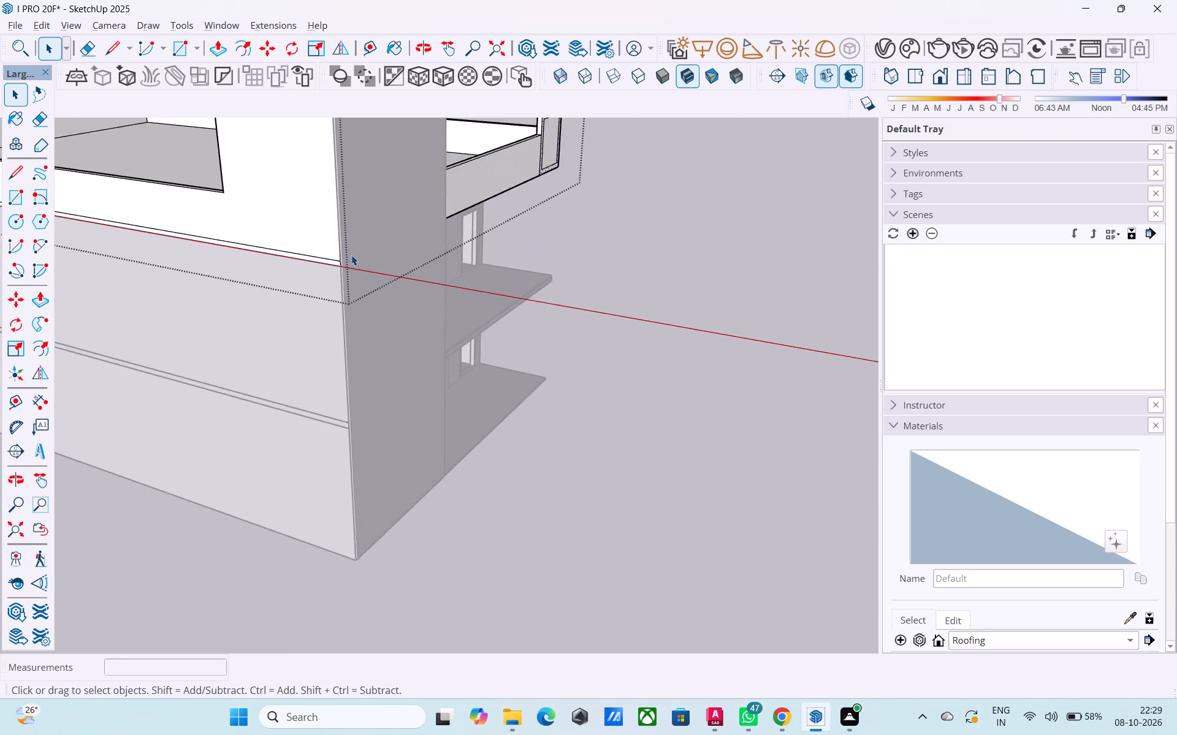
{"action": "scroll", "coordinate": [351, 255], "scroll_direction": "down", "scroll_amount": 8}
{"action": "middle_click_drag", "start_coordinate": [502, 233], "coordinate": [210, 244]}
{"action": "middle_click_drag", "start_coordinate": [234, 233], "coordinate": [272, 249], "text": "shift"}
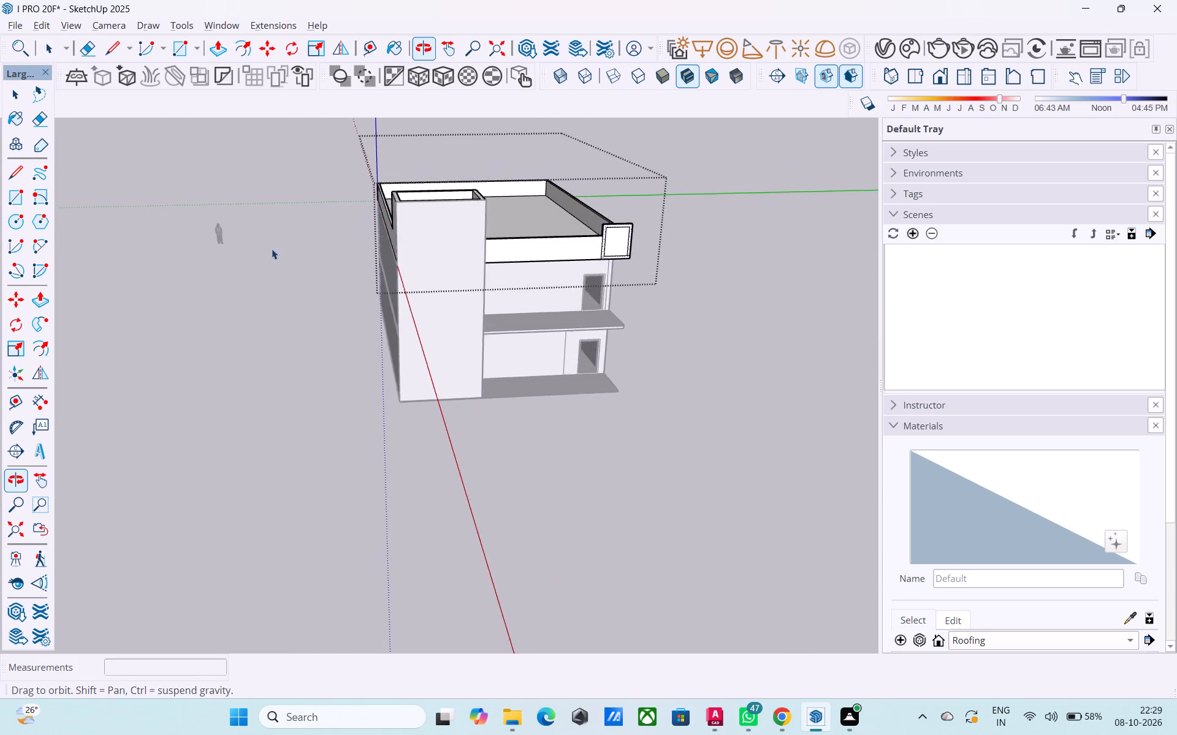
{"action": "middle_click_drag", "start_coordinate": [272, 249], "coordinate": [272, 249], "text": "shift"}
{"action": "middle_click_drag", "start_coordinate": [652, 248], "coordinate": [511, 227]}
{"action": "middle_click_drag", "start_coordinate": [511, 231], "coordinate": [510, 233], "text": "shift"}
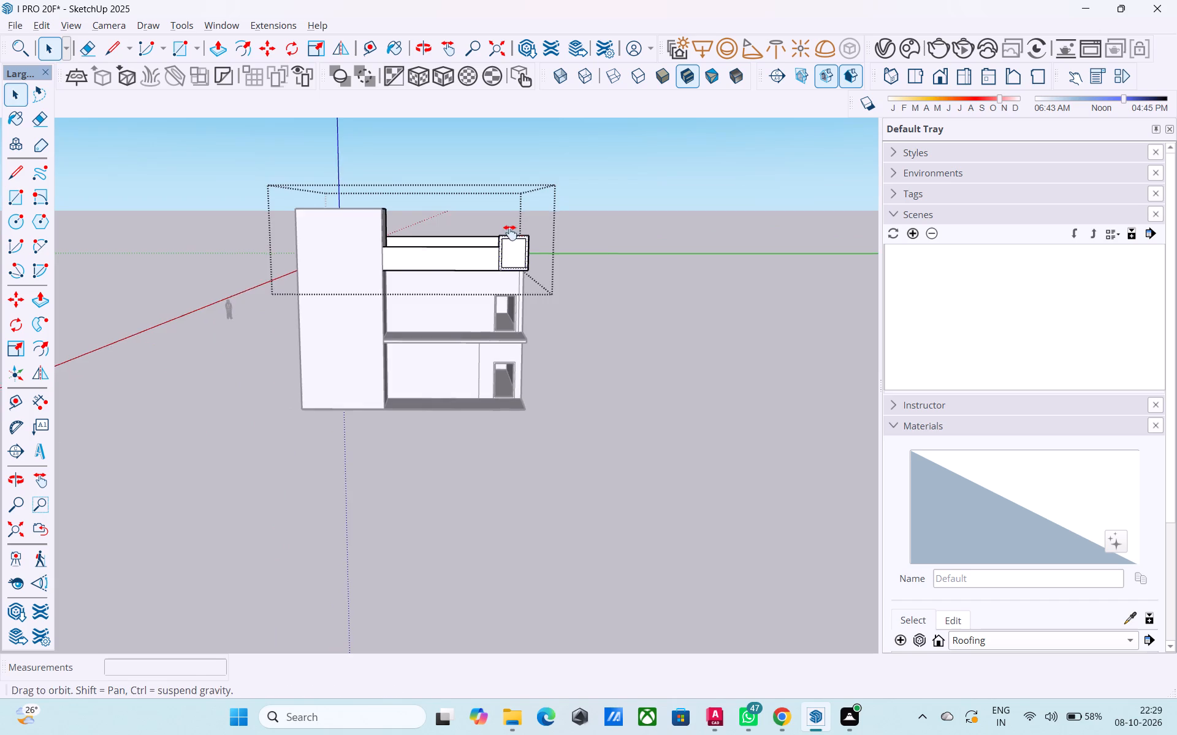
{"action": "middle_click_drag", "start_coordinate": [510, 233], "coordinate": [497, 252], "text": "shift"}
{"action": "scroll", "coordinate": [438, 251], "scroll_direction": "up", "scroll_amount": 10}
{"action": "middle_click_drag", "start_coordinate": [448, 253], "coordinate": [499, 252]}
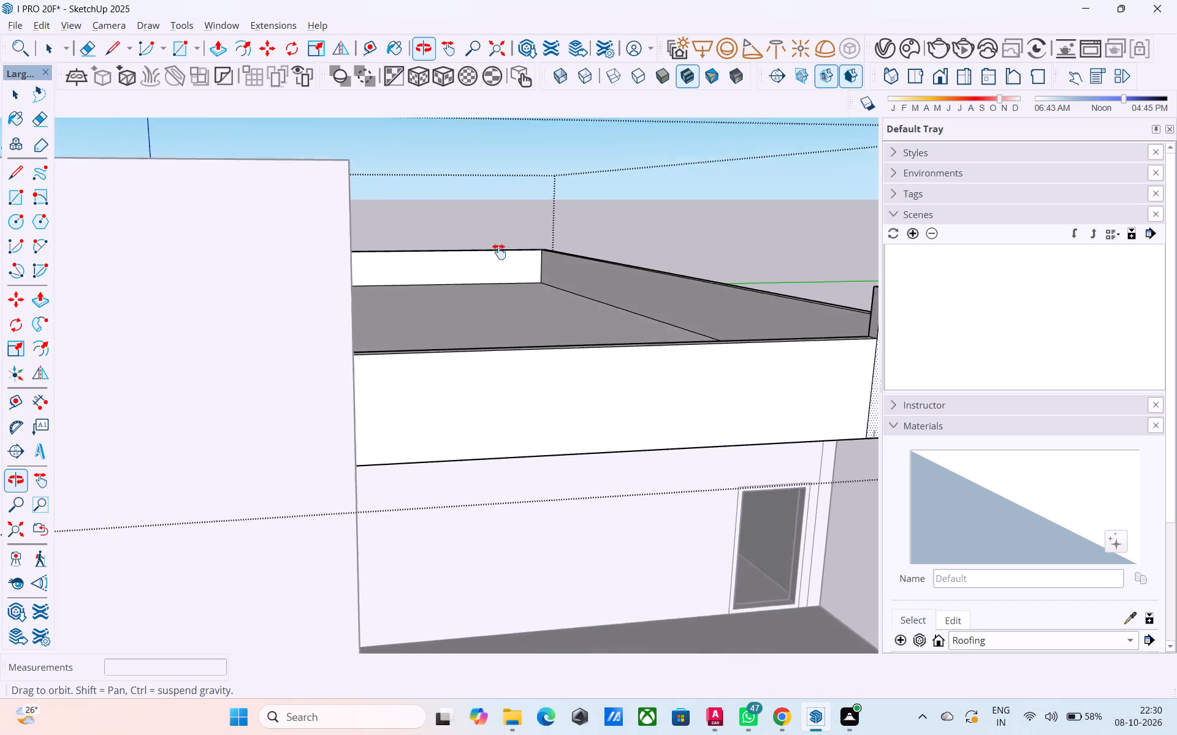
{"action": "middle_click_drag", "start_coordinate": [499, 252], "coordinate": [413, 236]}
{"action": "middle_click_drag", "start_coordinate": [484, 251], "coordinate": [503, 256]}
{"action": "scroll", "coordinate": [538, 270], "scroll_direction": "up", "scroll_amount": 2}
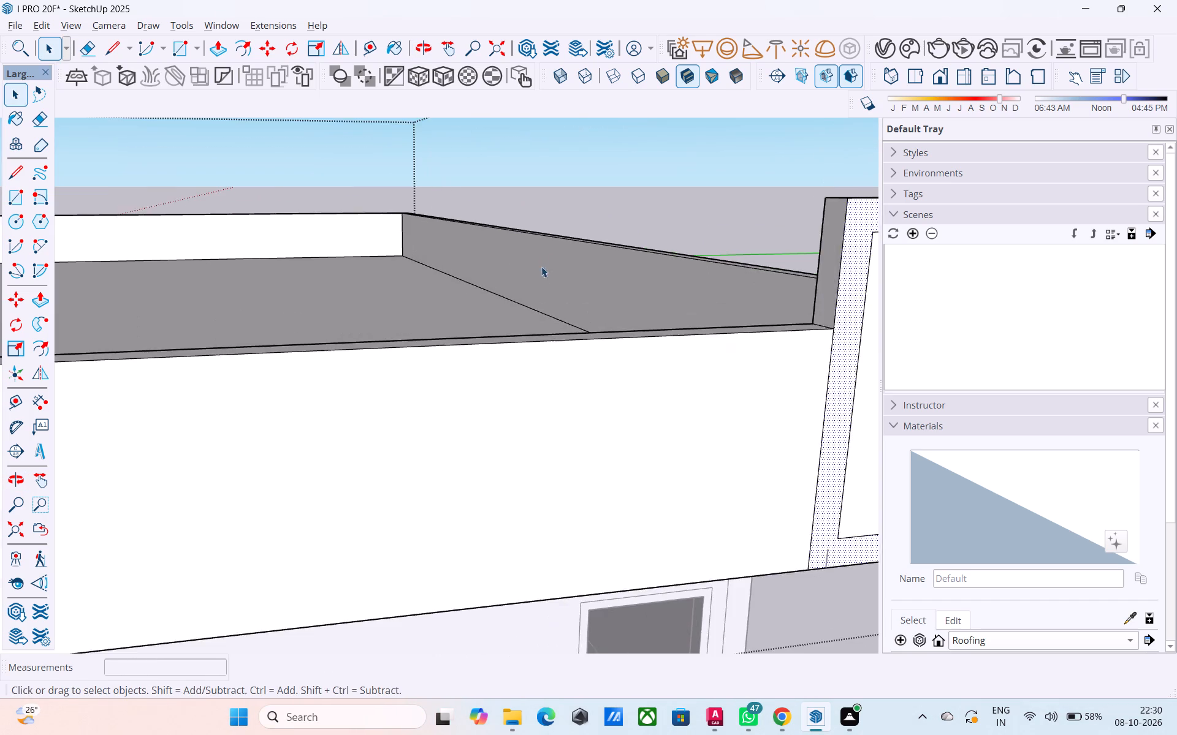
{"action": "scroll", "coordinate": [541, 266], "scroll_direction": "up", "scroll_amount": 3}
{"action": "middle_click_drag", "start_coordinate": [764, 344], "coordinate": [753, 332]}
{"action": "middle_click_drag", "start_coordinate": [638, 300], "coordinate": [641, 324], "text": "shift"}
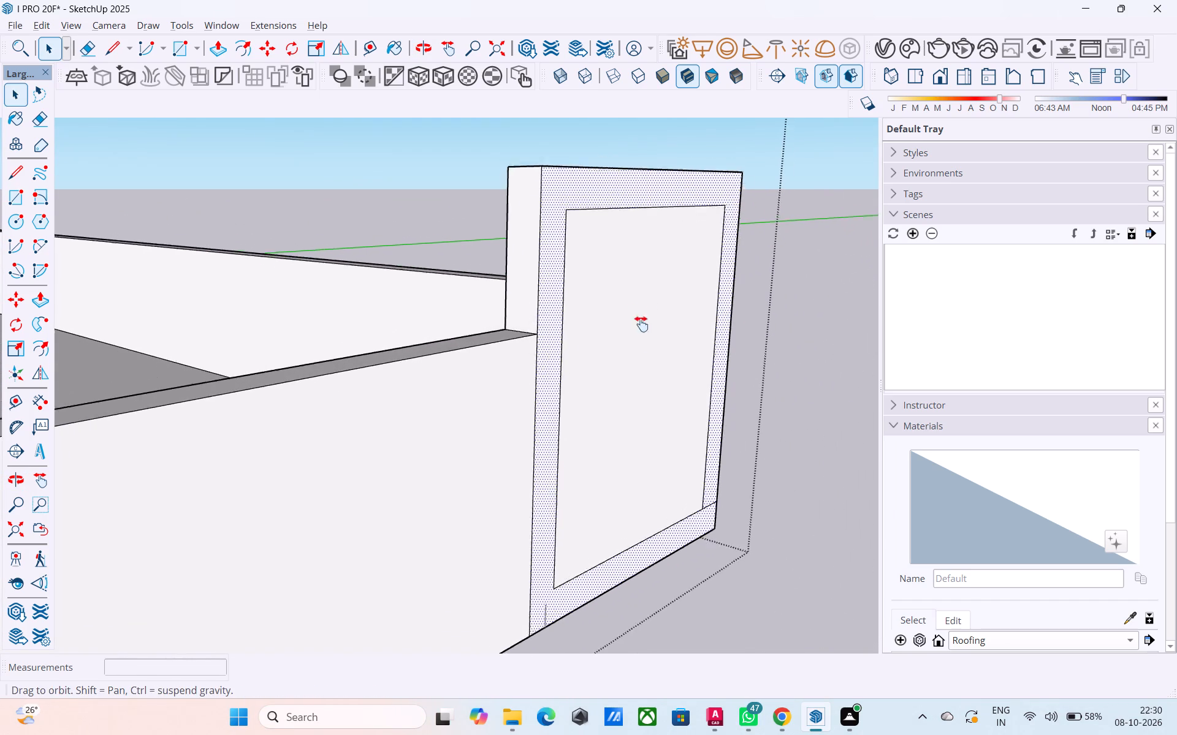
{"action": "middle_click_drag", "start_coordinate": [641, 324], "coordinate": [722, 344], "text": "shift"}
{"action": "key", "text": "r"}
{"action": "middle_click_drag", "start_coordinate": [579, 336], "coordinate": [585, 339]}
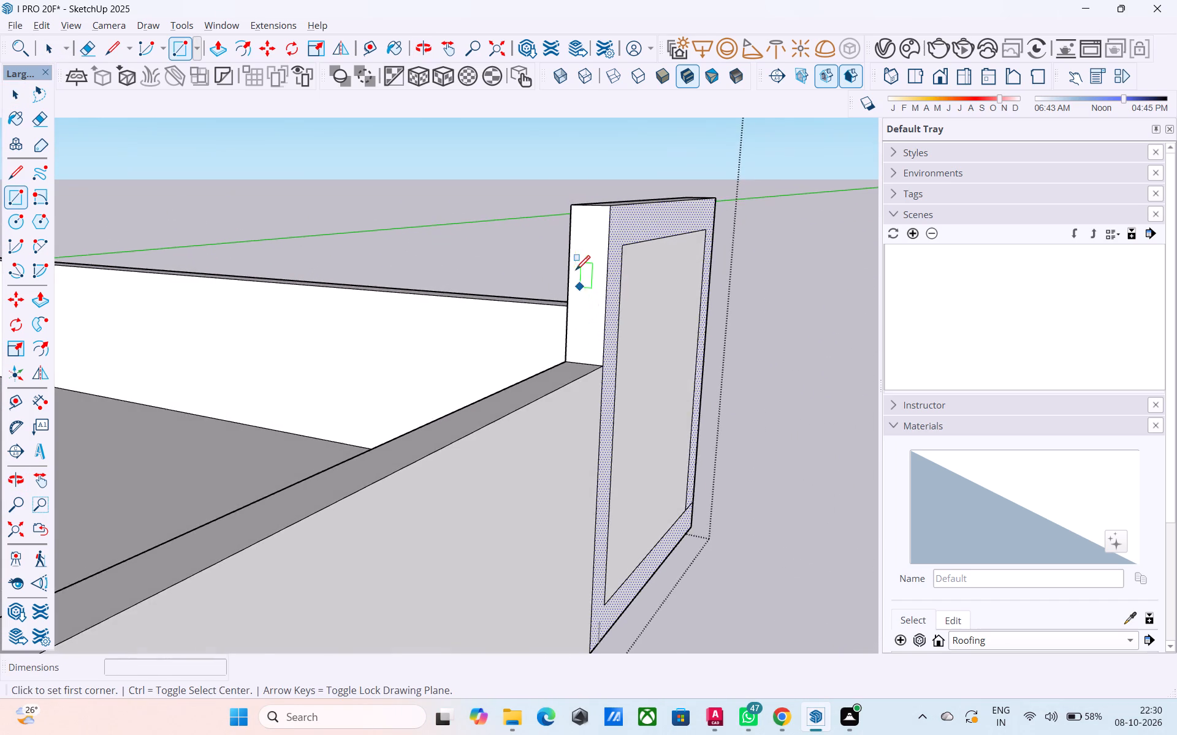
{"action": "scroll", "coordinate": [576, 271], "scroll_direction": "up", "scroll_amount": 4}
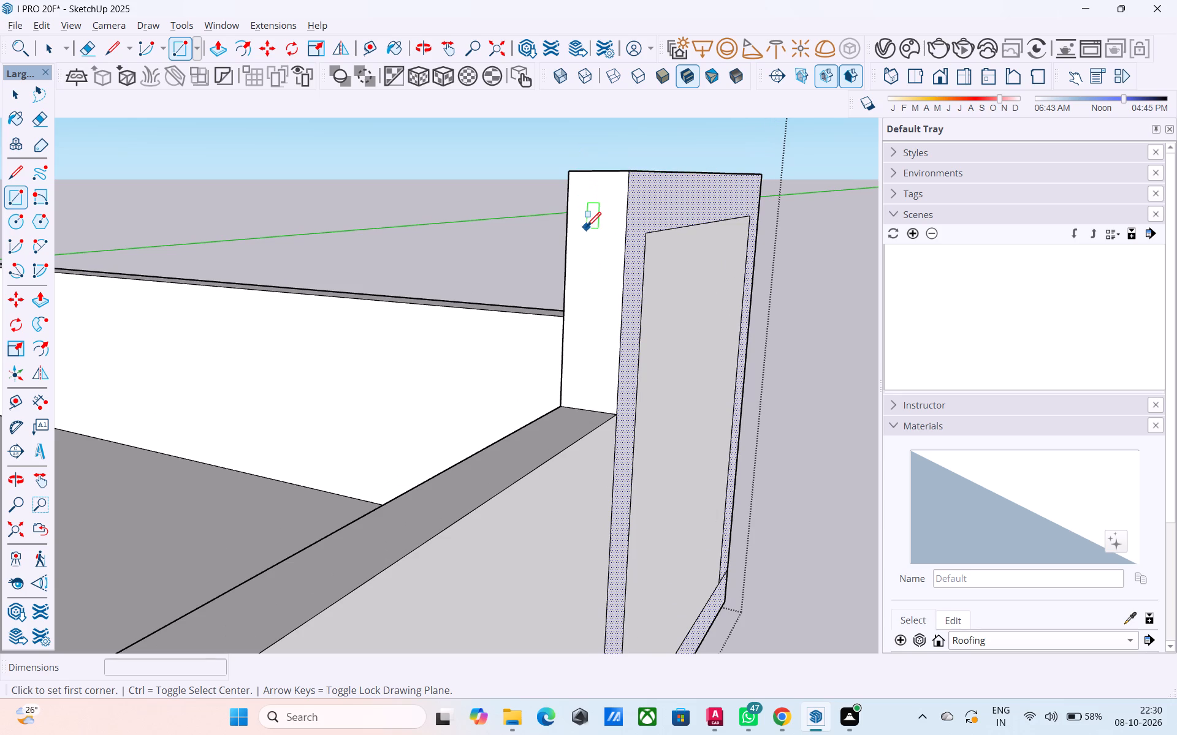
{"action": "middle_click_drag", "start_coordinate": [579, 249], "coordinate": [649, 268], "text": "shift"}
{"action": "scroll", "coordinate": [682, 236], "scroll_direction": "up", "scroll_amount": 5}
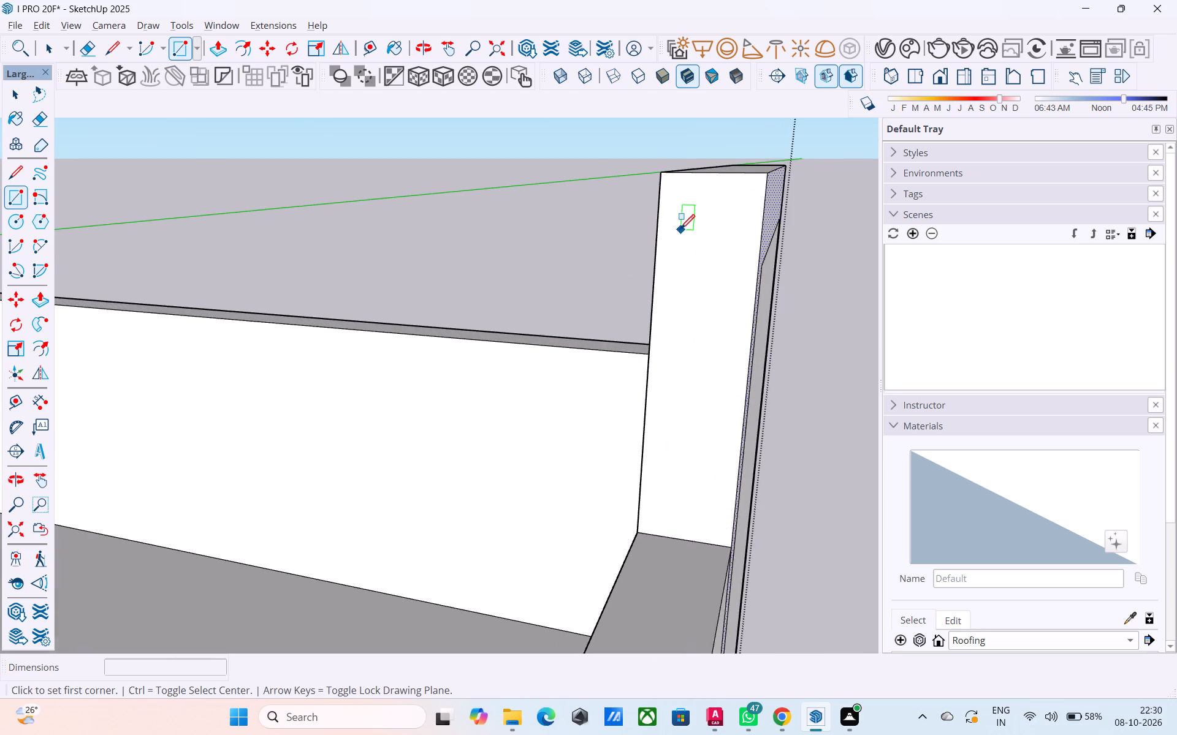
{"action": "middle_click_drag", "start_coordinate": [680, 230], "coordinate": [718, 240]}
{"action": "left_click", "coordinate": [685, 194]}
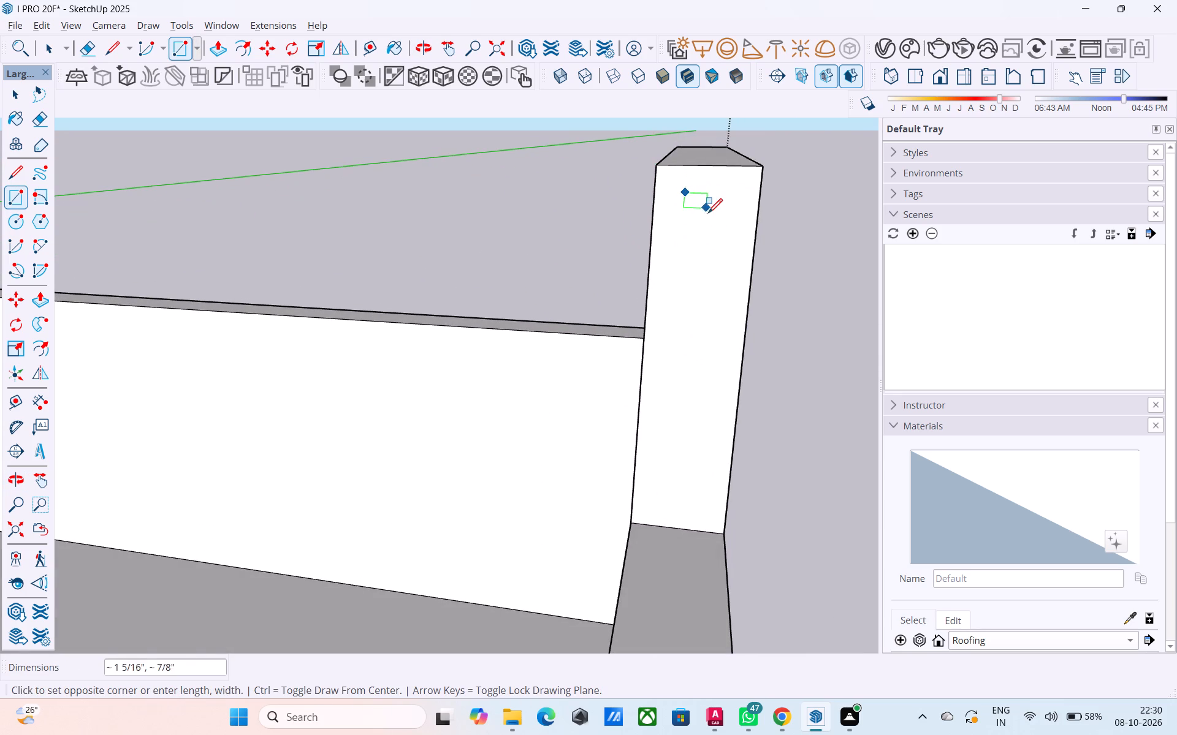
{"action": "left_click", "coordinate": [714, 227]}
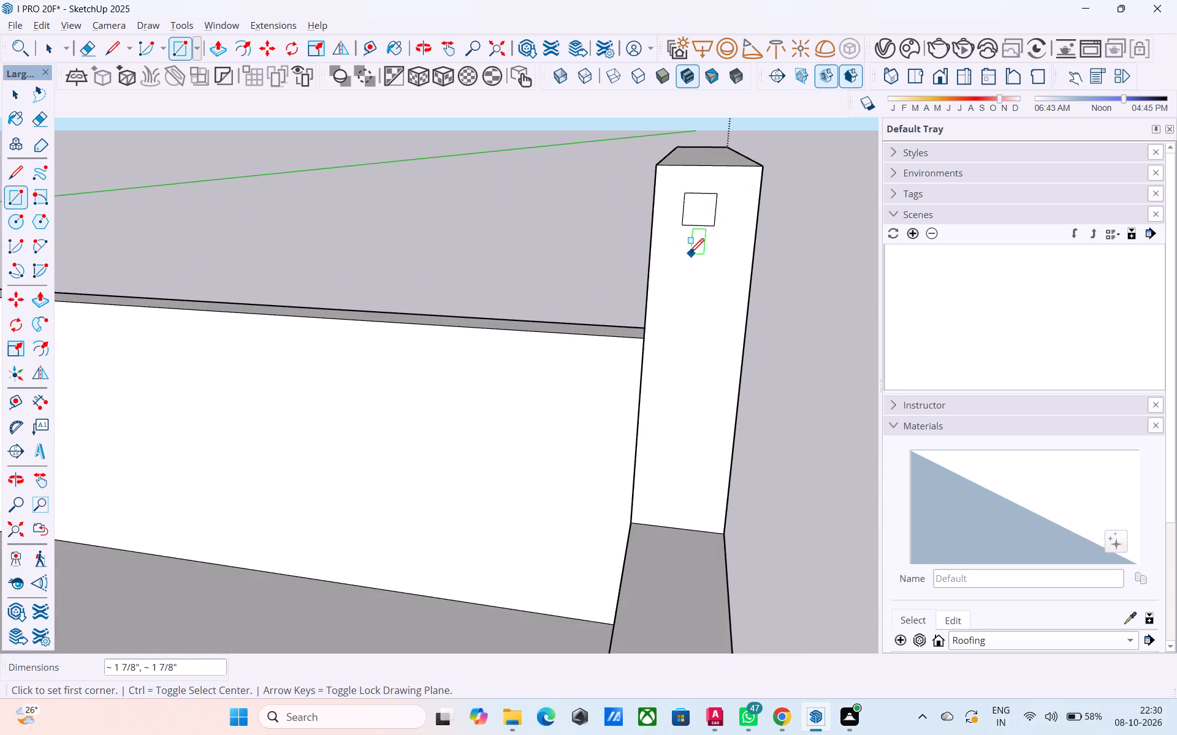
Copy the small square straight down the panel's side face four times, spaced roughly evenly, the last about 1' 2" below the original.
{"action": "key", "text": "space"}
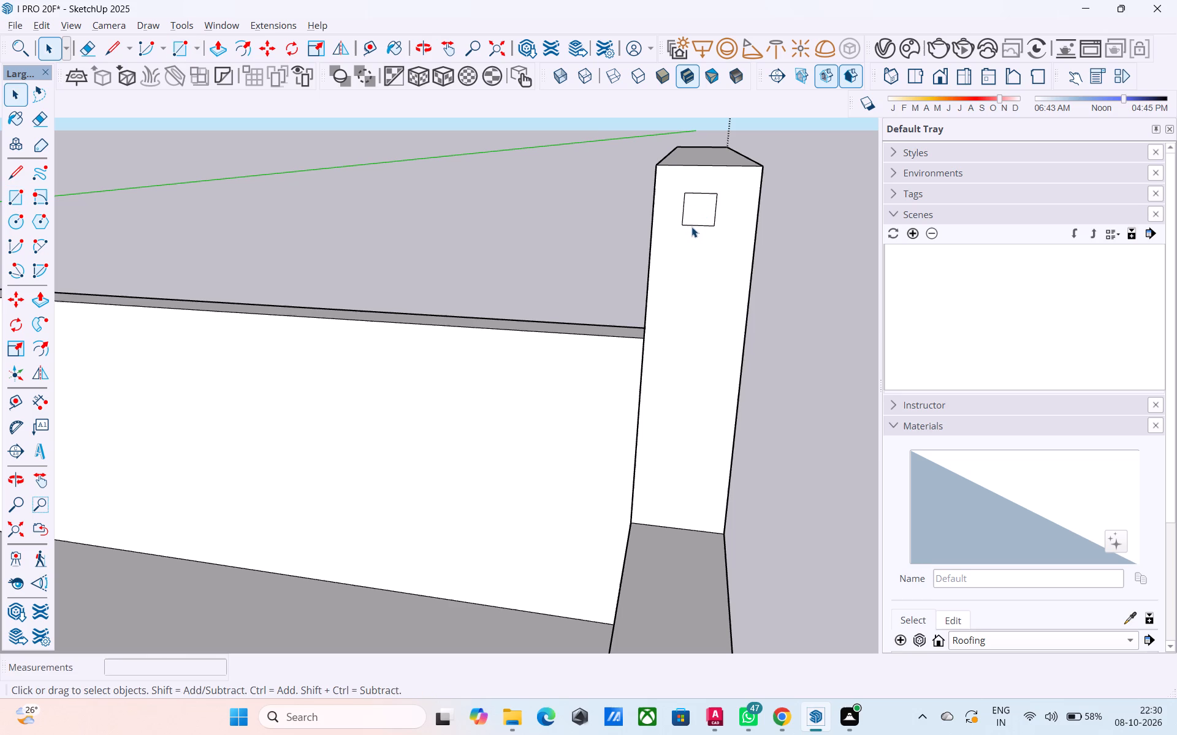
{"action": "left_click", "coordinate": [690, 224]}
{"action": "key", "text": "m"}
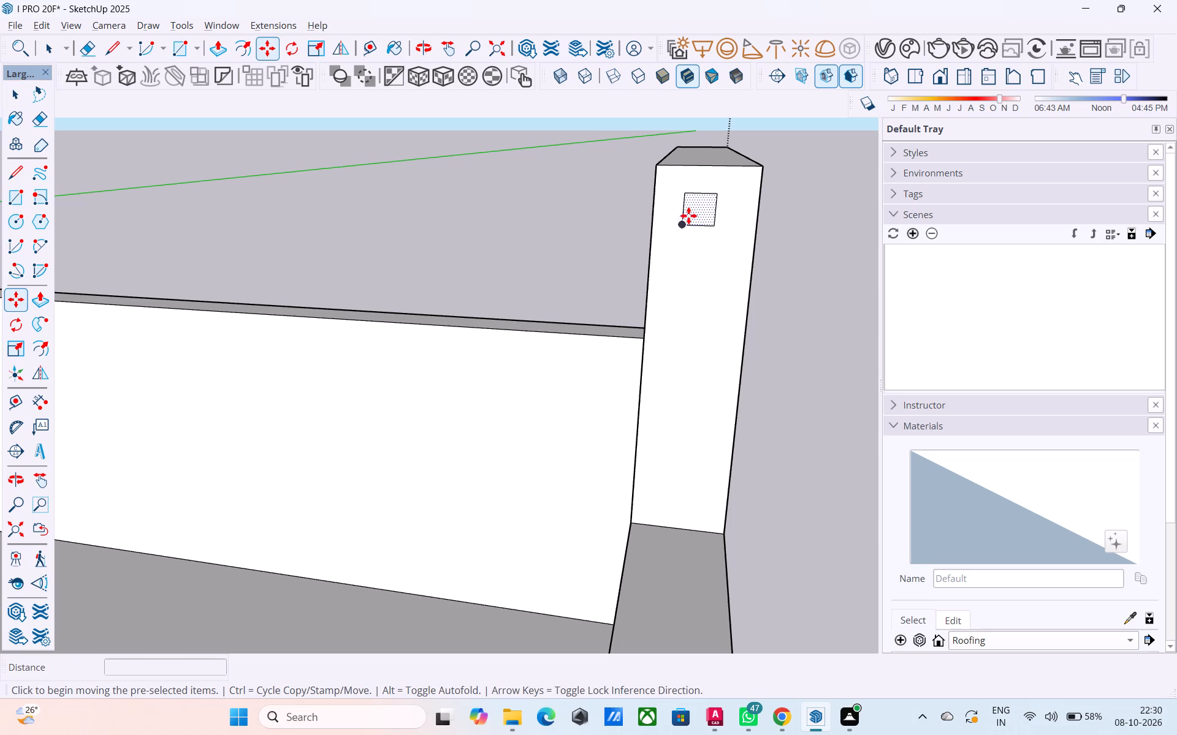
{"action": "left_click", "coordinate": [687, 193]}
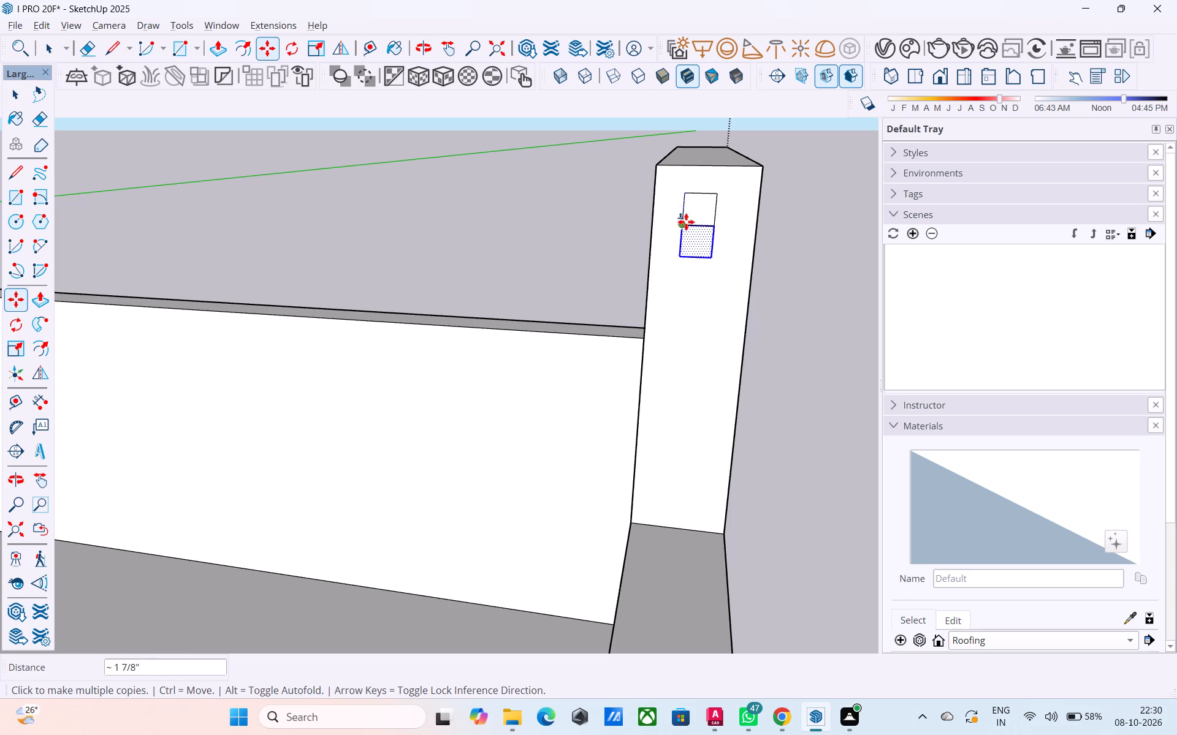
{"action": "left_click", "coordinate": [684, 247]}
{"action": "left_click", "coordinate": [684, 306]}
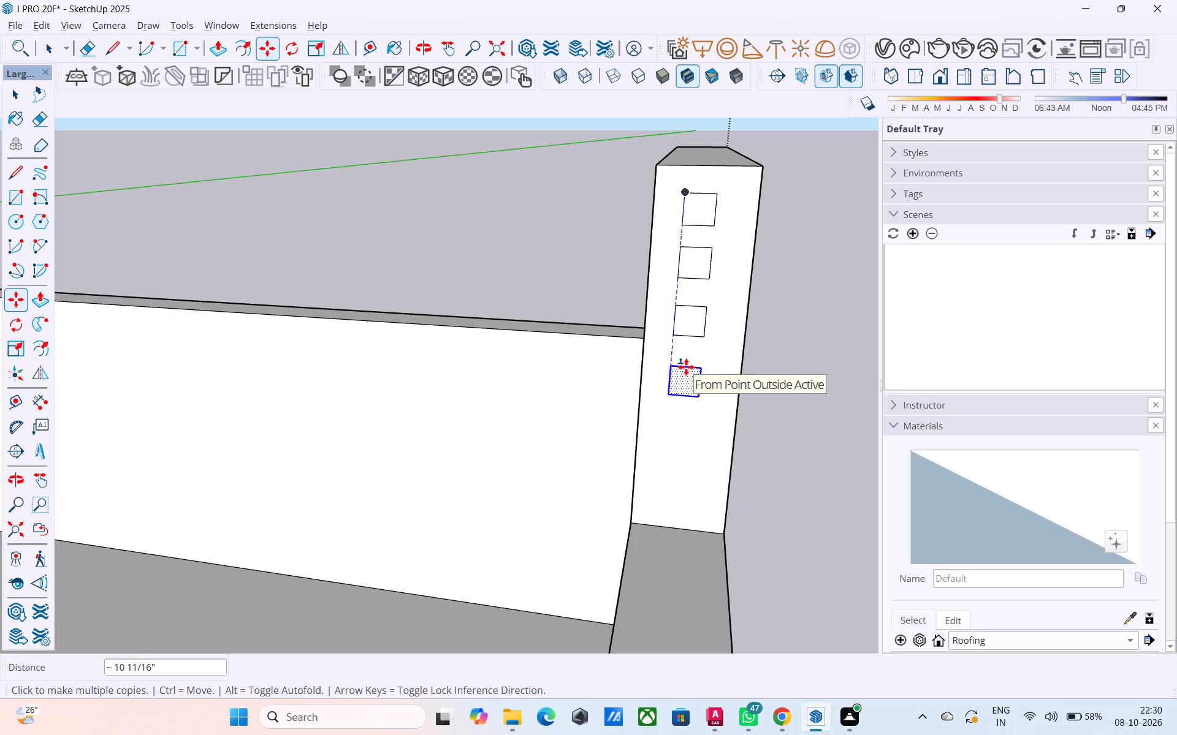
{"action": "left_click", "coordinate": [685, 362]}
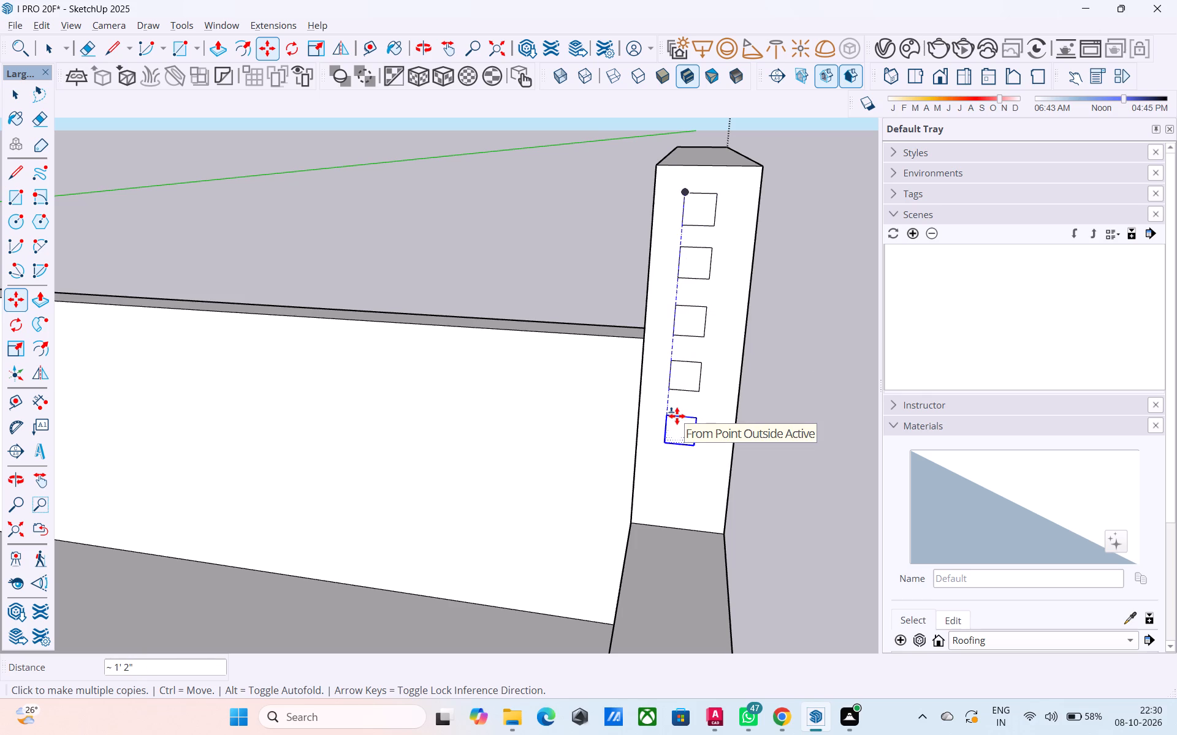
{"action": "left_click", "coordinate": [677, 416]}
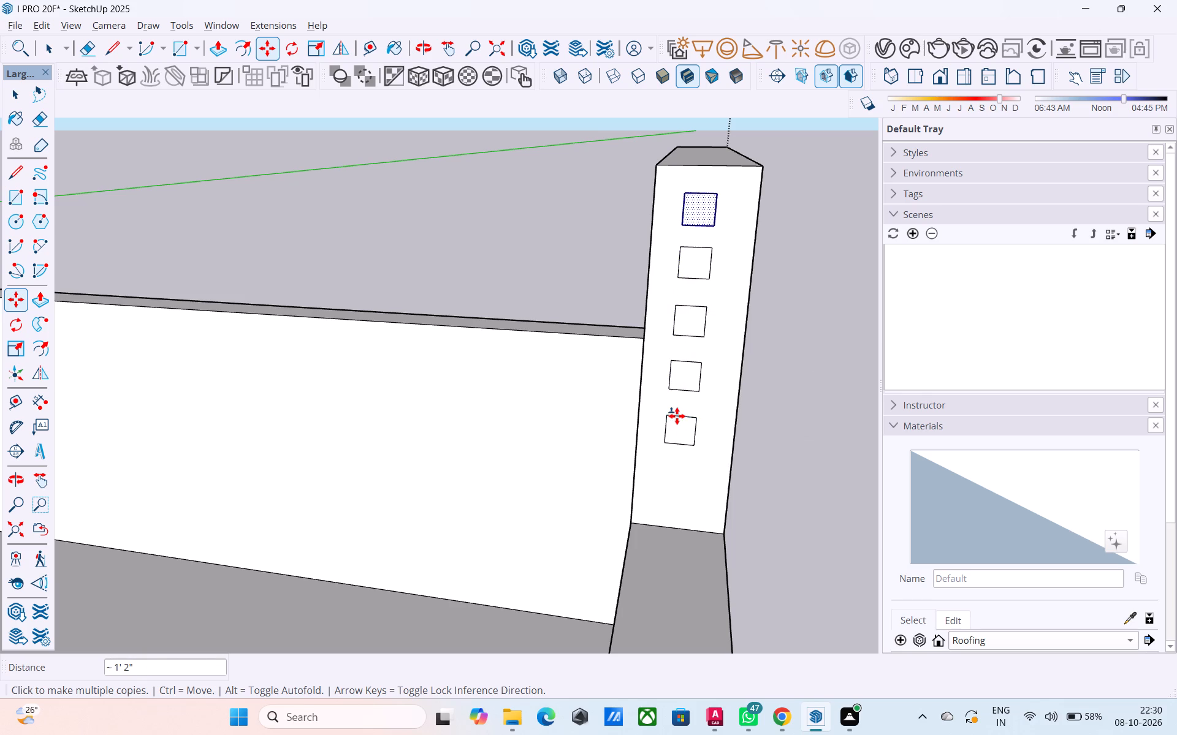
{"action": "scroll", "coordinate": [660, 367], "scroll_direction": "down", "scroll_amount": 4}
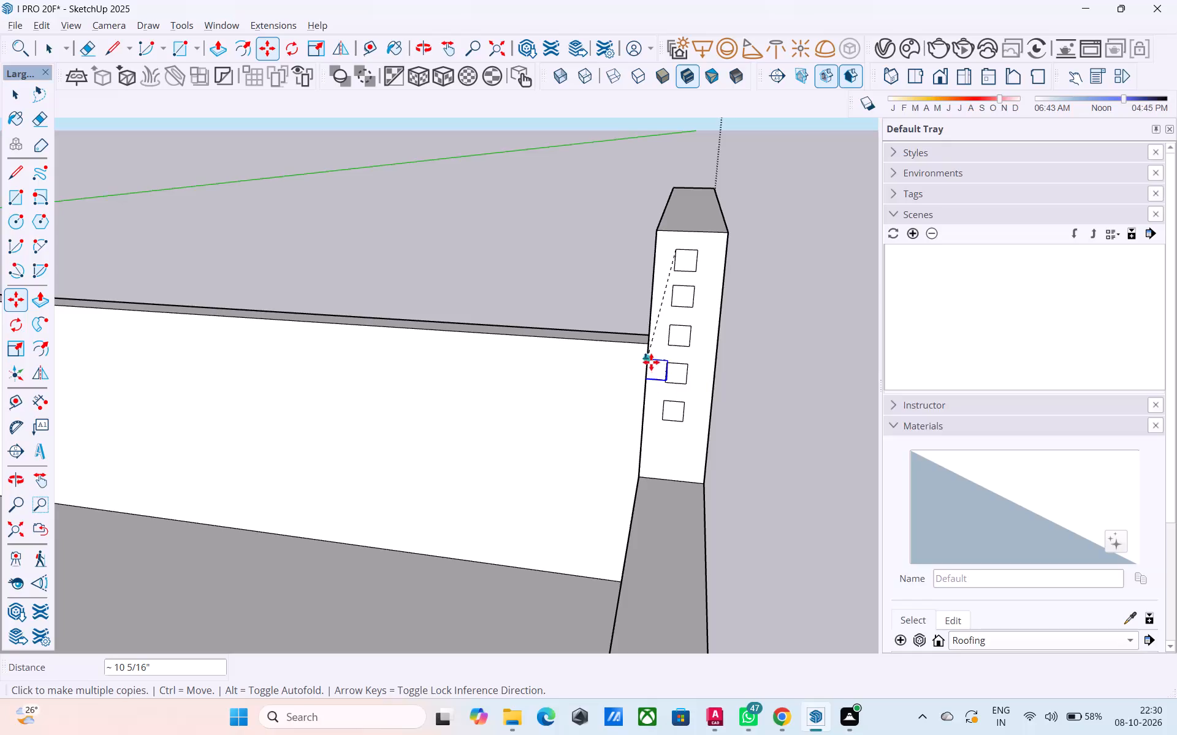
{"action": "key", "text": "space"}
Push the front parapet's top face down about 1' 9 7/8" between the rooftop enclosure and the raised corner panel.
{"action": "middle_click_drag", "start_coordinate": [717, 374], "coordinate": [502, 339]}
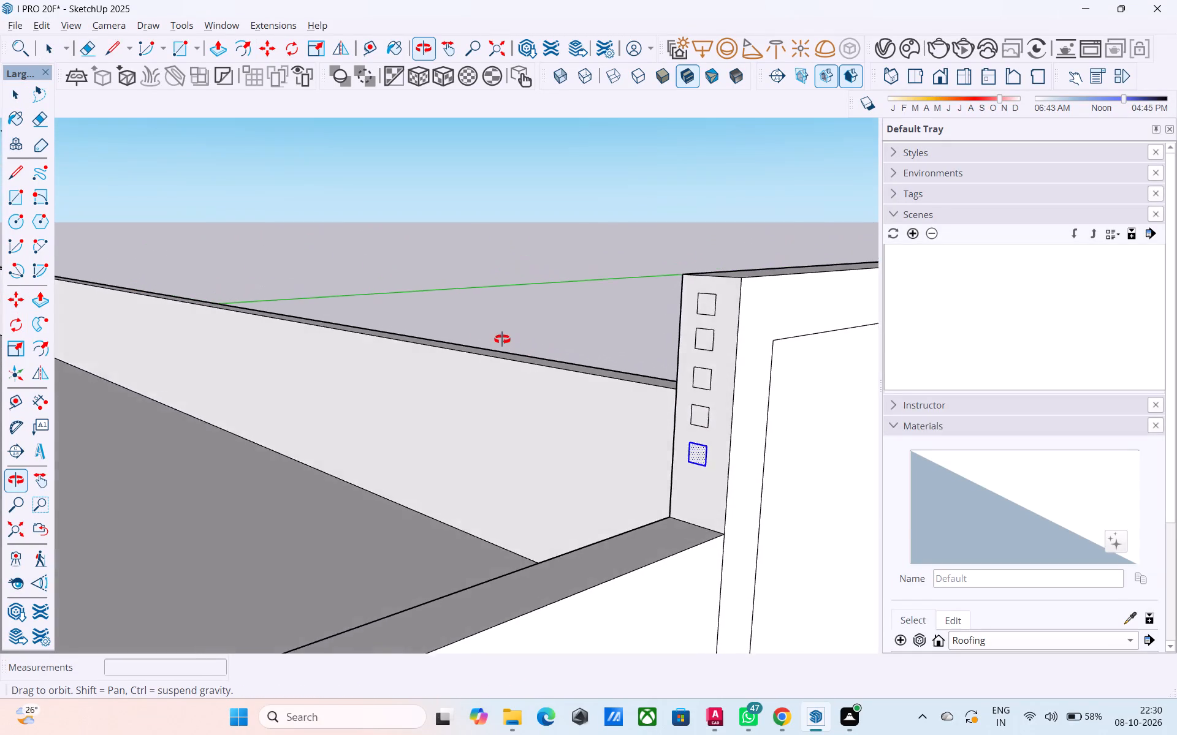
{"action": "middle_click_drag", "start_coordinate": [502, 339], "coordinate": [448, 231]}
{"action": "scroll", "coordinate": [454, 262], "scroll_direction": "down", "scroll_amount": 6}
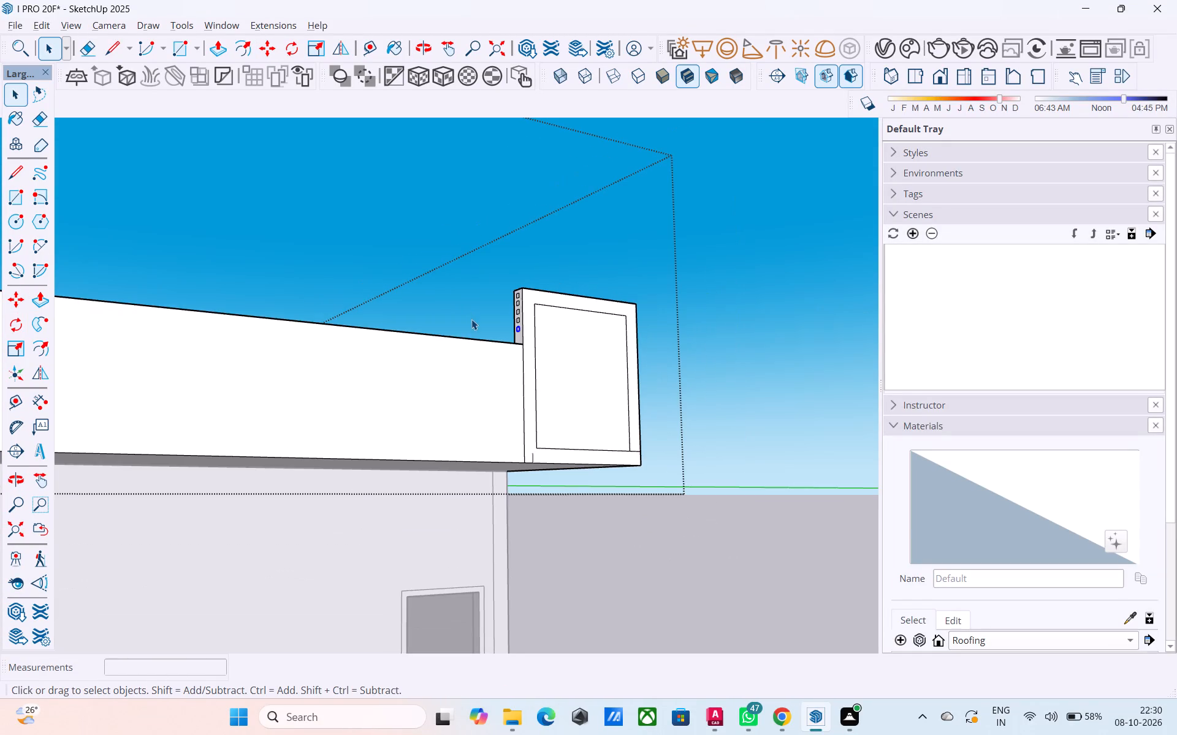
{"action": "middle_click_drag", "start_coordinate": [470, 320], "coordinate": [384, 382]}
{"action": "scroll", "coordinate": [384, 382], "scroll_direction": "down", "scroll_amount": 4}
{"action": "middle_click_drag", "start_coordinate": [393, 382], "coordinate": [400, 391]}
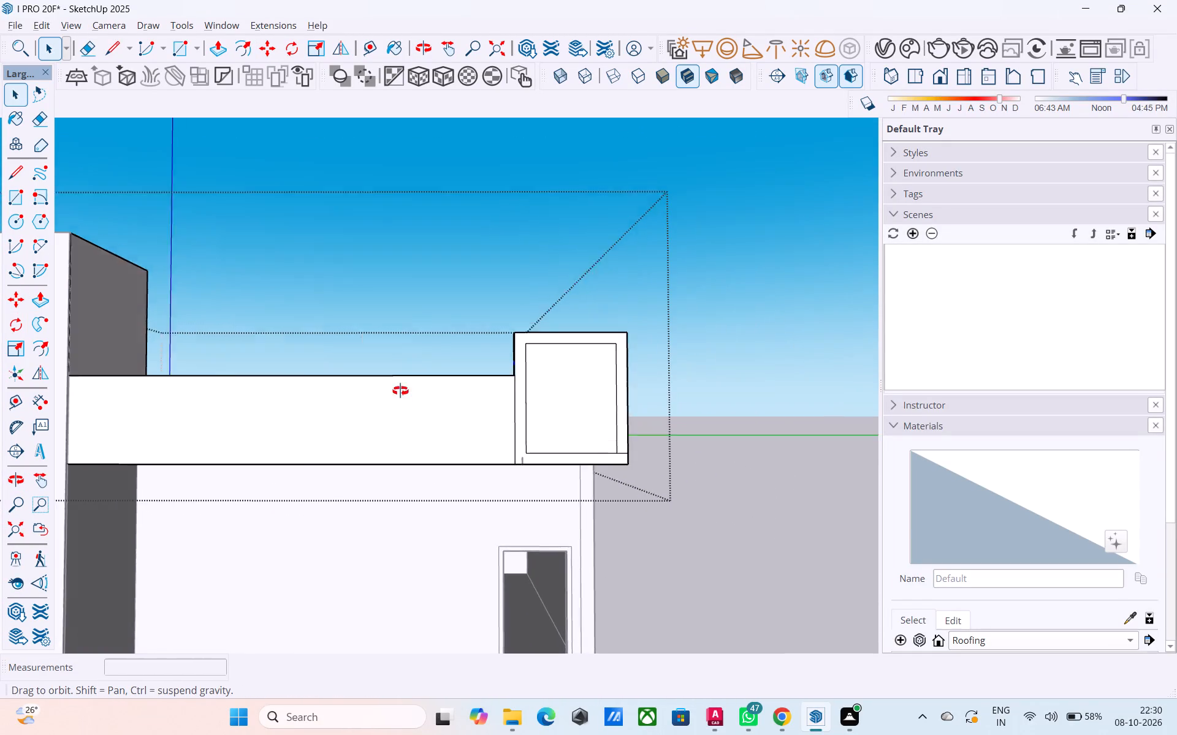
{"action": "middle_click_drag", "start_coordinate": [400, 391], "coordinate": [349, 457]}
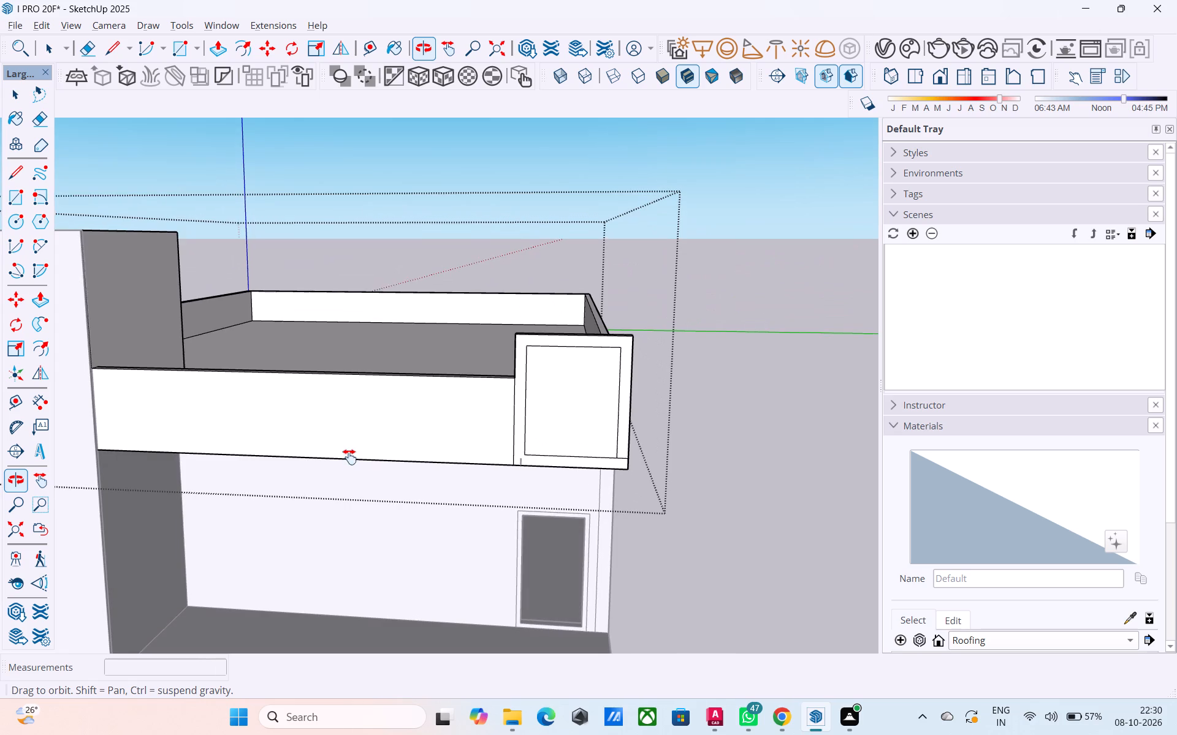
{"action": "middle_click_drag", "start_coordinate": [349, 457], "coordinate": [197, 533]}
{"action": "middle_click_drag", "start_coordinate": [230, 435], "coordinate": [422, 565]}
{"action": "scroll", "coordinate": [427, 569], "scroll_direction": "up", "scroll_amount": 5}
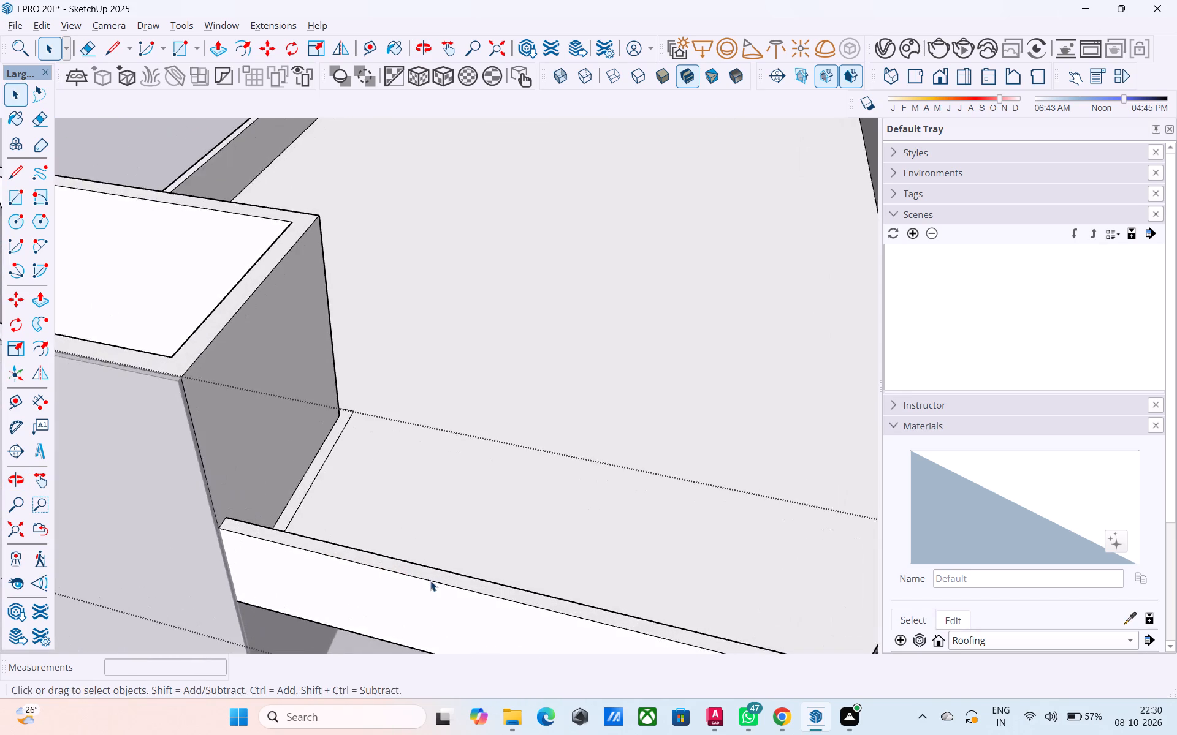
{"action": "middle_click_drag", "start_coordinate": [430, 581], "coordinate": [390, 454], "text": "shift"}
{"action": "left_click", "coordinate": [391, 447]}
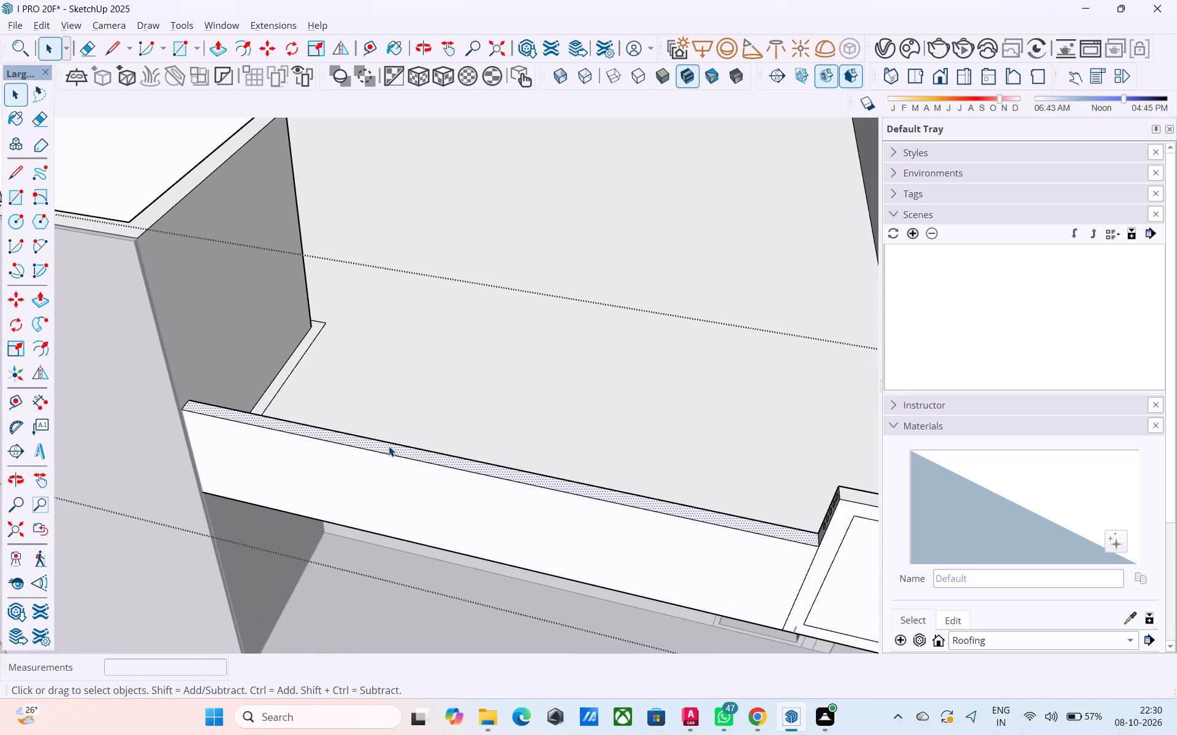
{"action": "key", "text": "p"}
{"action": "left_click", "coordinate": [389, 439]}
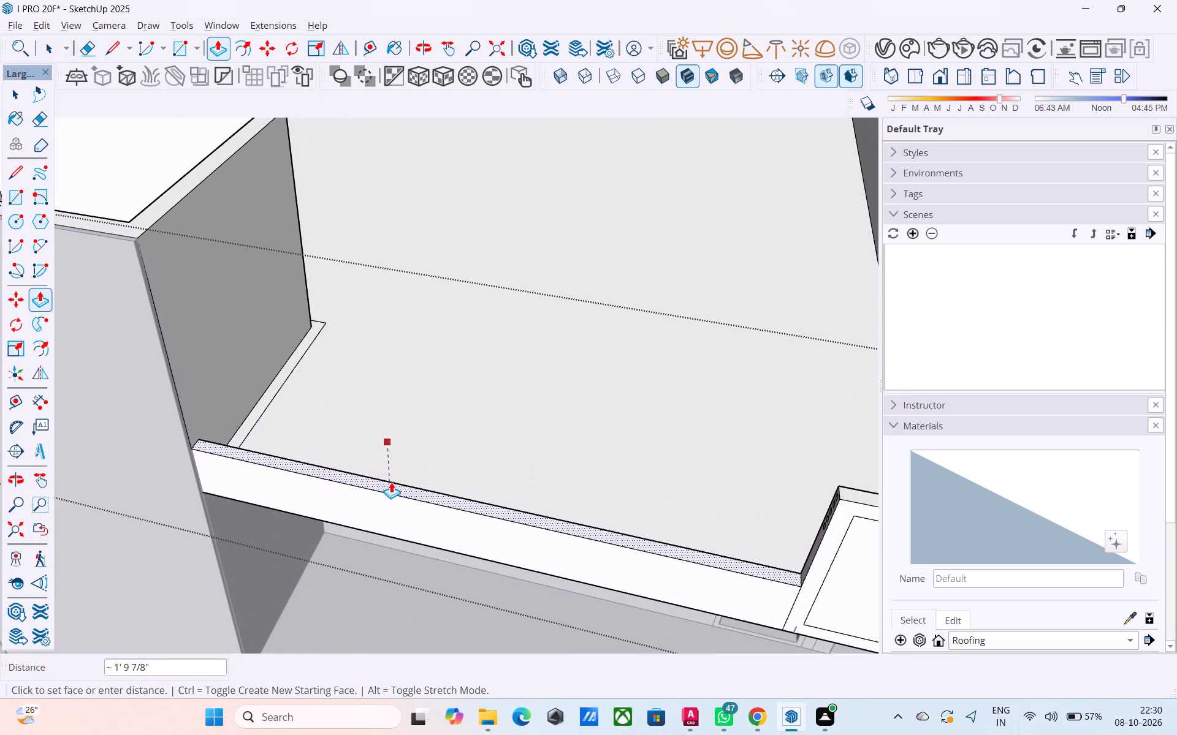
{"action": "left_click", "coordinate": [391, 482]}
Erase all five small squares from the raised corner panel's side face above the lowered front parapet.
{"action": "middle_click_drag", "start_coordinate": [481, 467], "coordinate": [463, 415]}
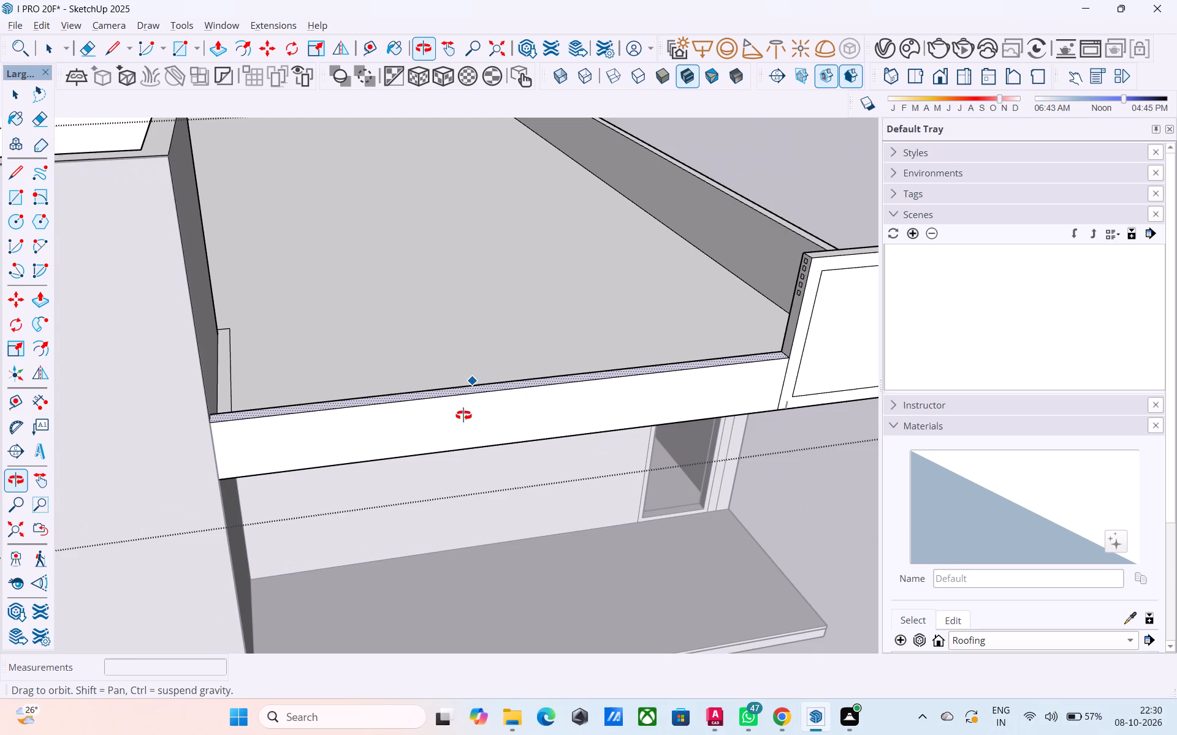
{"action": "middle_click_drag", "start_coordinate": [463, 415], "coordinate": [467, 415]}
{"action": "middle_click_drag", "start_coordinate": [698, 360], "coordinate": [709, 398]}
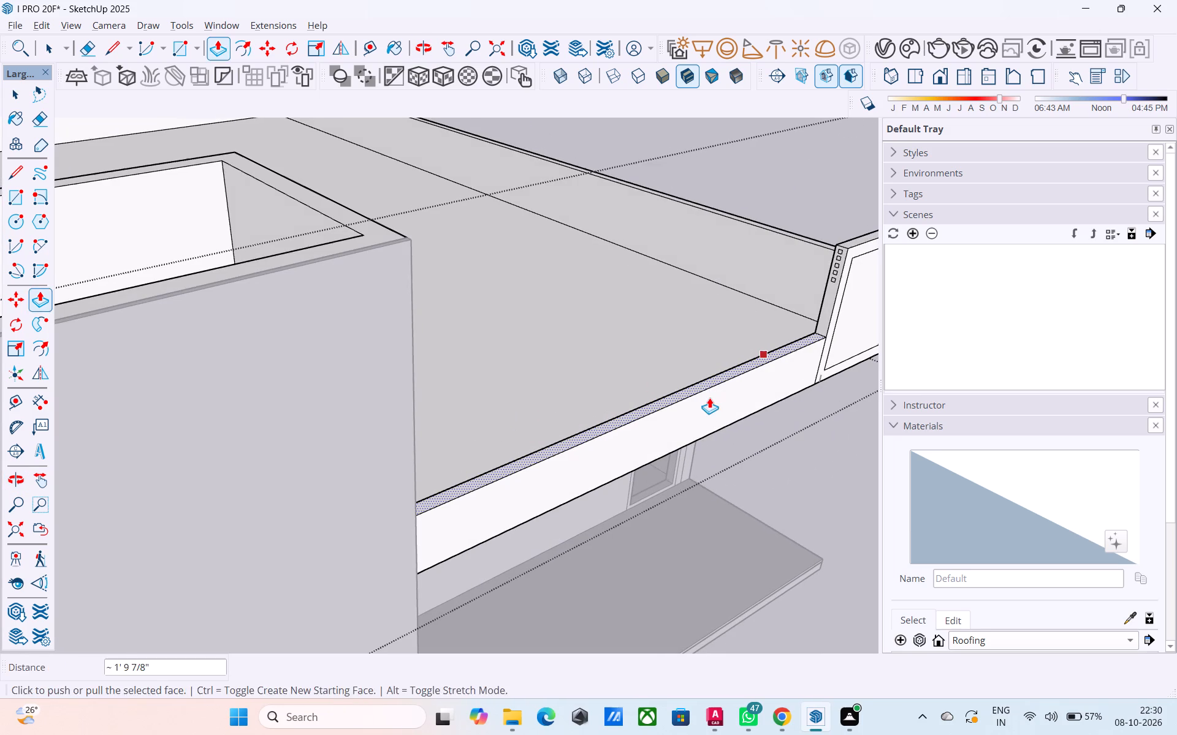
{"action": "middle_click_drag", "start_coordinate": [709, 398], "coordinate": [722, 399]}
{"action": "scroll", "coordinate": [782, 268], "scroll_direction": "up", "scroll_amount": 12}
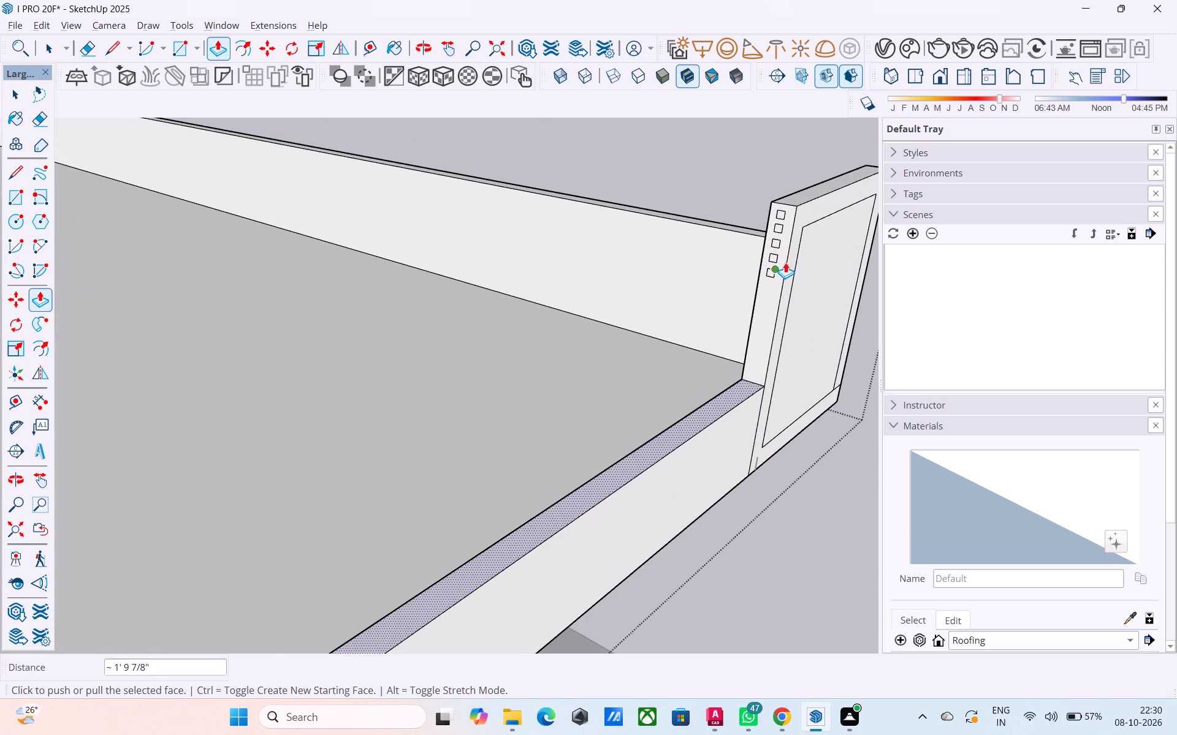
{"action": "key", "text": "e"}
{"action": "left_click_drag", "start_coordinate": [781, 215], "coordinate": [775, 277]}
{"action": "left_click_drag", "start_coordinate": [777, 213], "coordinate": [780, 239]}
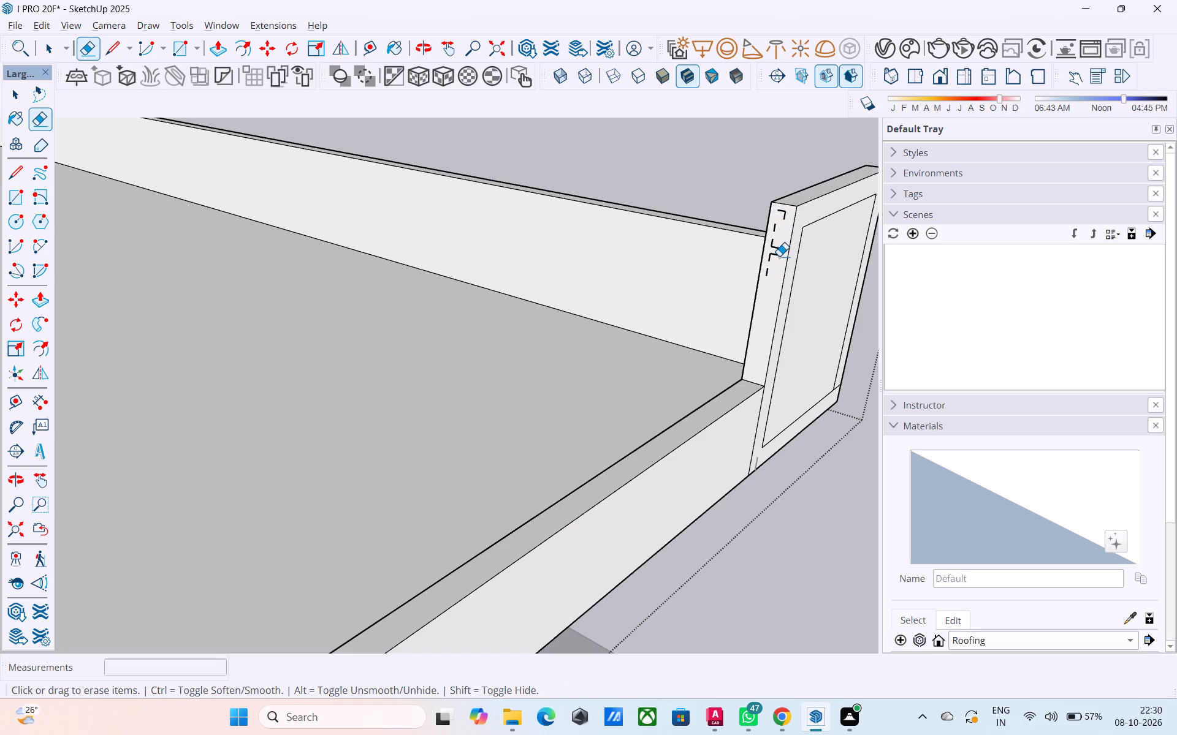
{"action": "left_click_drag", "start_coordinate": [780, 235], "coordinate": [774, 273]}
{"action": "left_click_drag", "start_coordinate": [772, 227], "coordinate": [772, 255]}
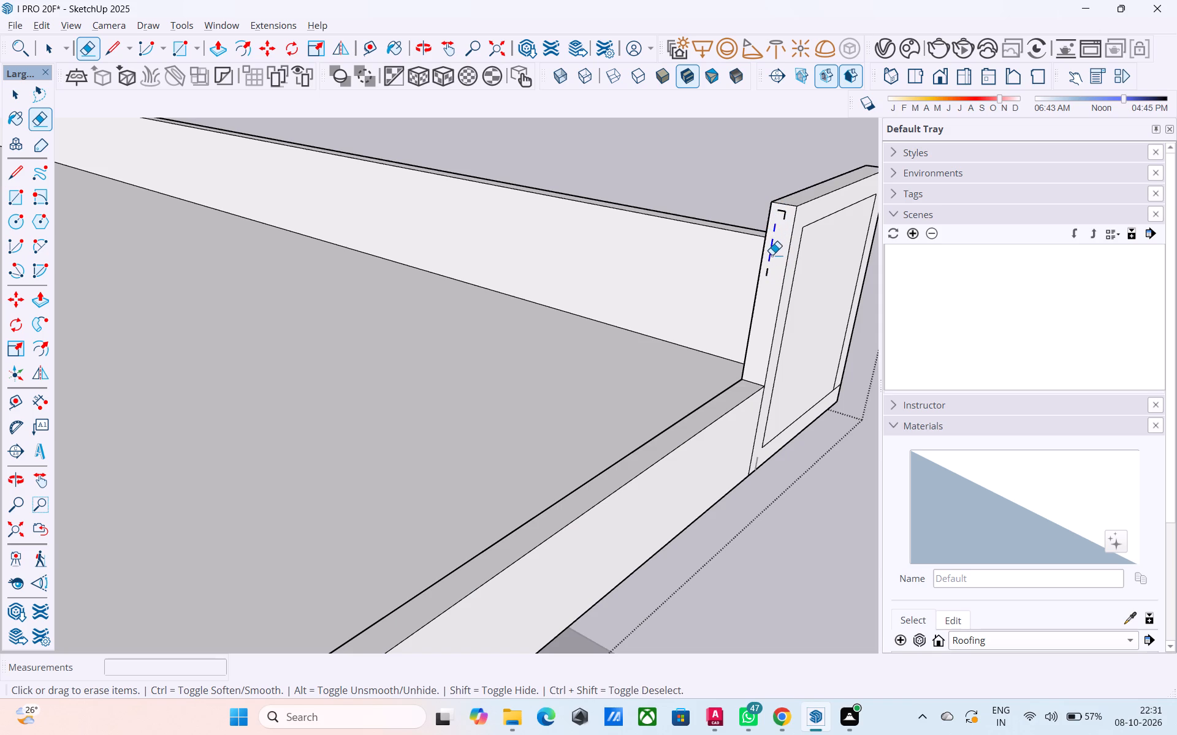
{"action": "left_click_drag", "start_coordinate": [772, 255], "coordinate": [768, 281]}
{"action": "left_click_drag", "start_coordinate": [783, 213], "coordinate": [783, 225]}
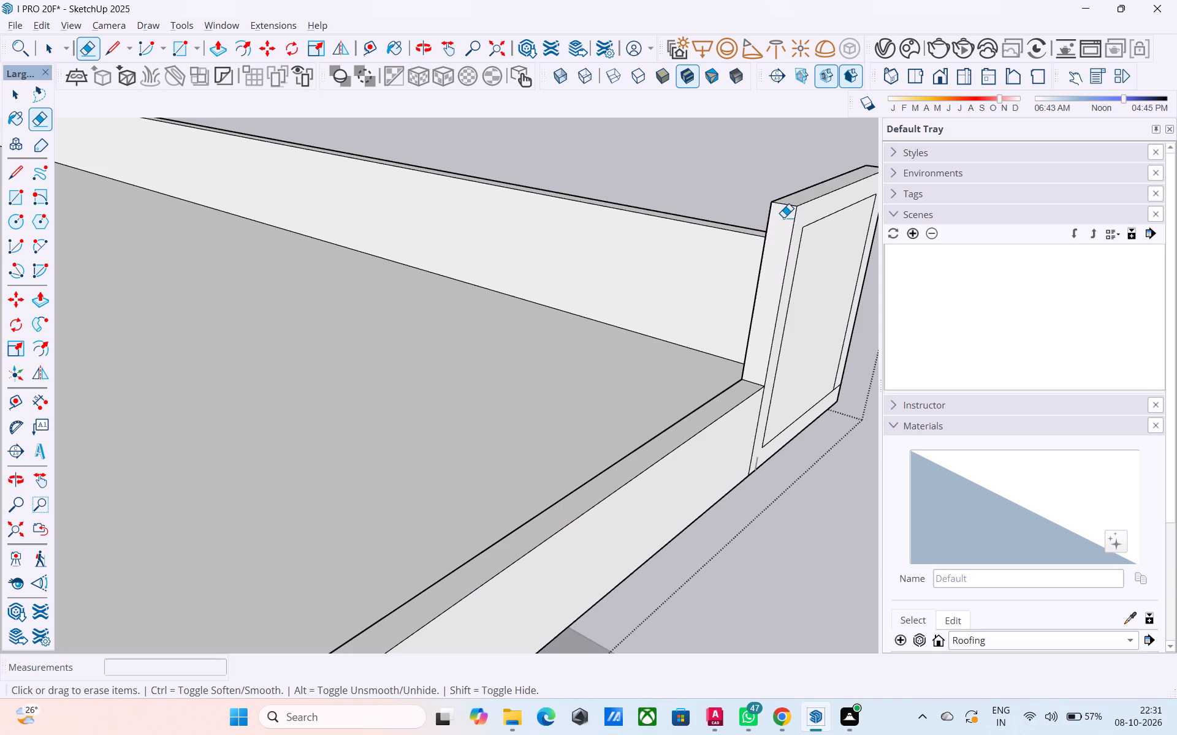
Draw a rectangle about 2 15/16" by 3 9/16" near the top of the raised corner panel's side face.
{"action": "key", "text": "space"}
{"action": "key", "text": "r"}
{"action": "middle_click_drag", "start_coordinate": [778, 231], "coordinate": [806, 227]}
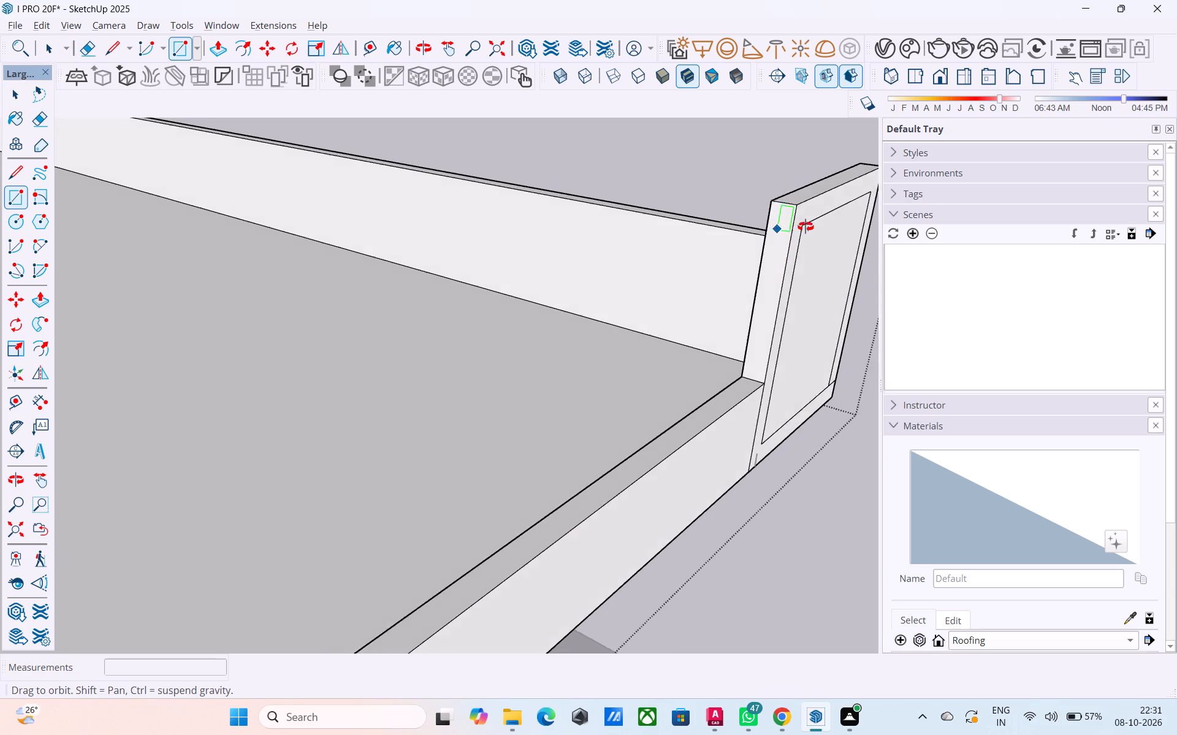
{"action": "middle_click_drag", "start_coordinate": [806, 227], "coordinate": [826, 273]}
{"action": "scroll", "coordinate": [725, 275], "scroll_direction": "up", "scroll_amount": 4}
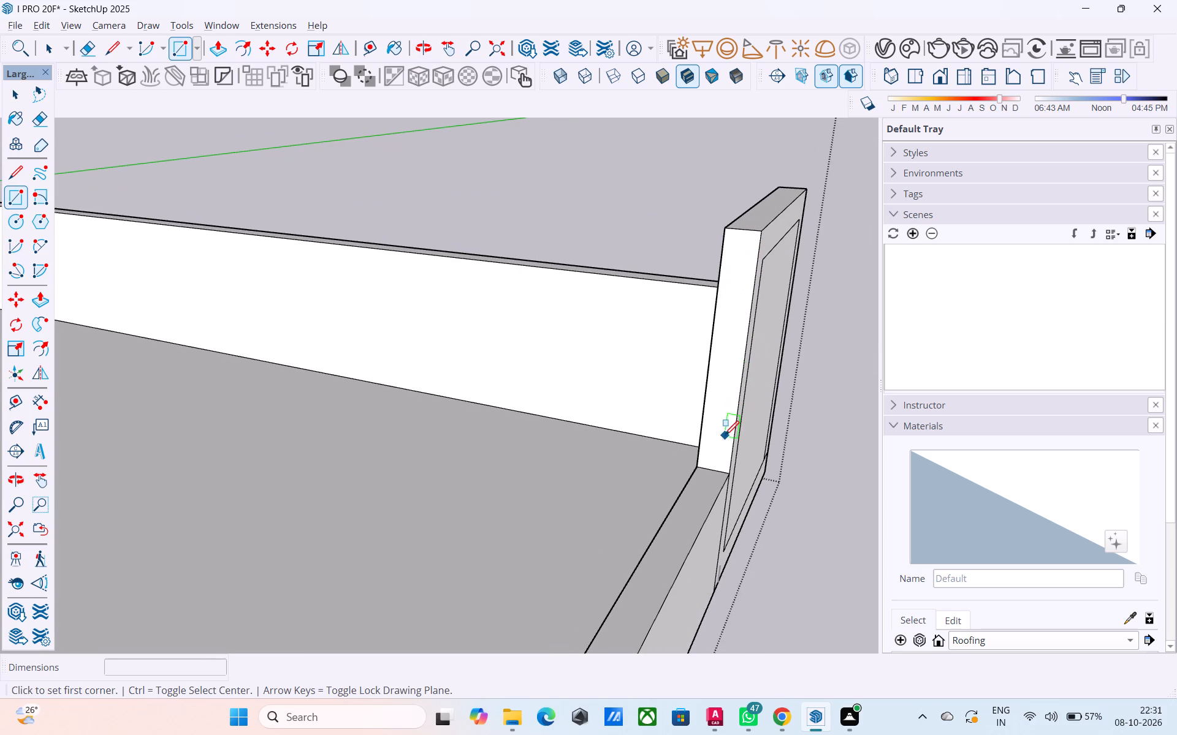
{"action": "left_click", "coordinate": [733, 250]}
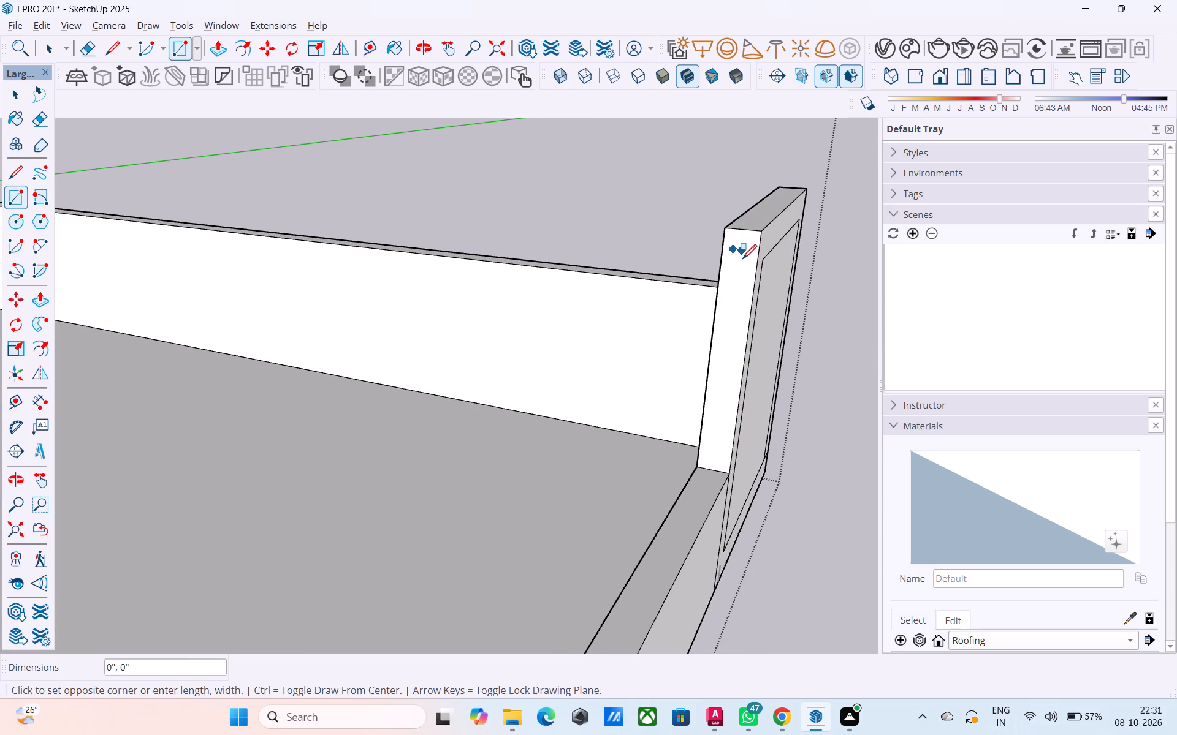
{"action": "left_click", "coordinate": [748, 272]}
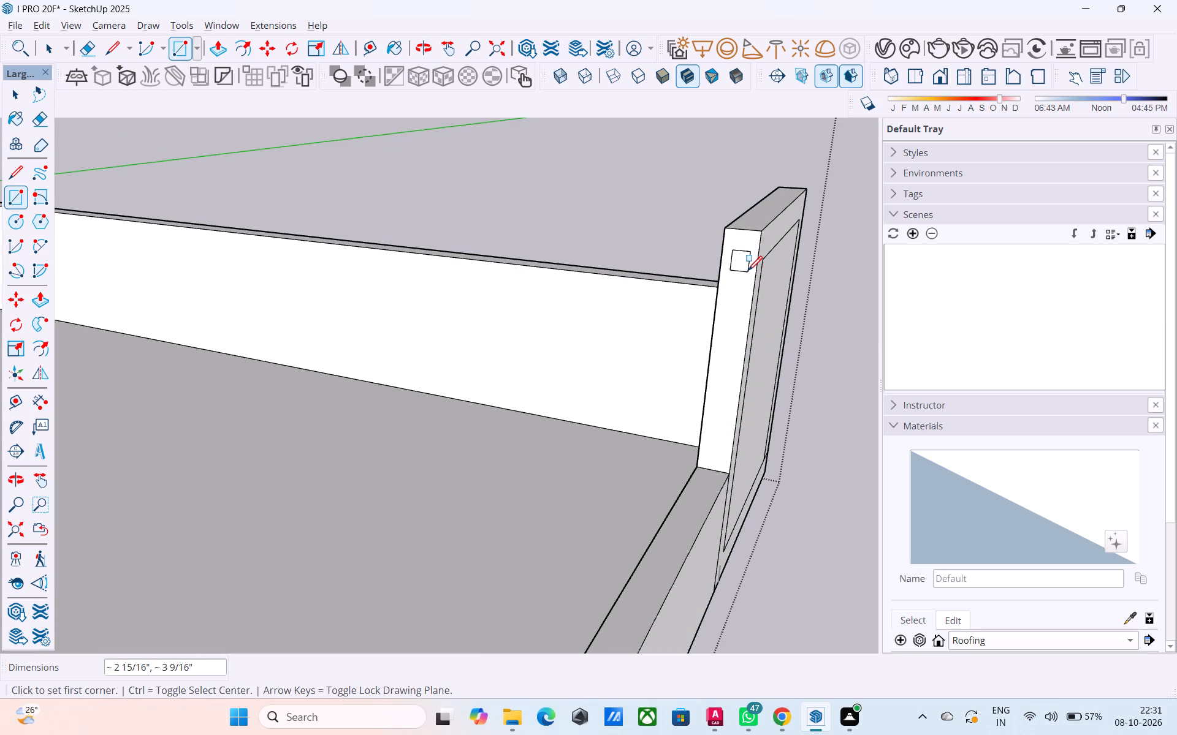
Copy the small rectangle straight down the panel's side face four times, spaced roughly evenly, the last about 2' 7" below the original.
{"action": "key", "text": "space"}
{"action": "left_click", "coordinate": [748, 271]}
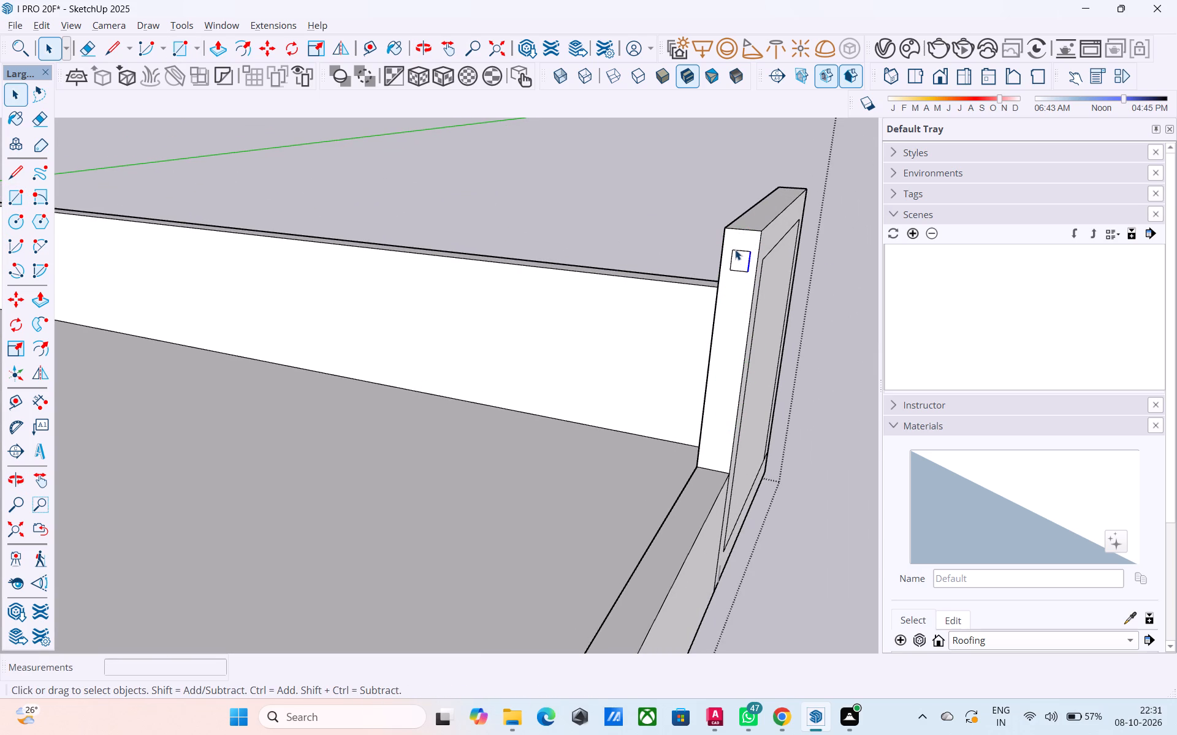
{"action": "left_click", "coordinate": [735, 249]}
{"action": "left_click", "coordinate": [731, 257]}
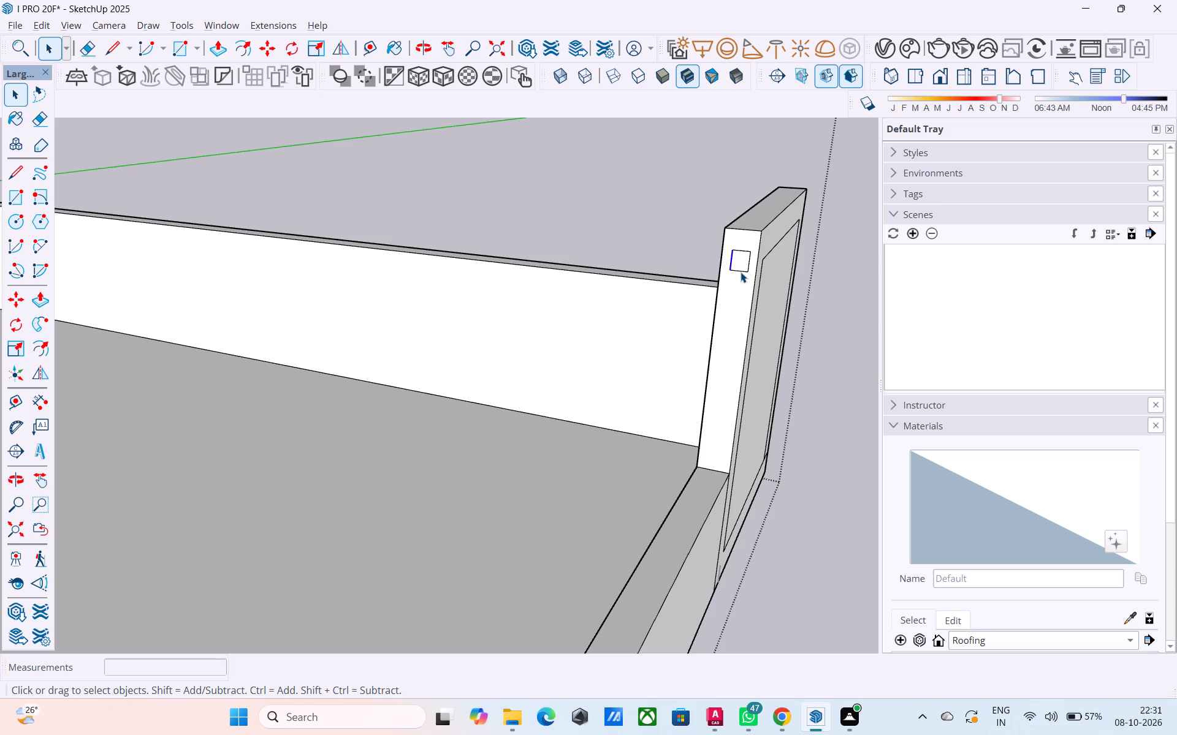
{"action": "left_click", "coordinate": [741, 271]}
{"action": "left_click_drag", "start_coordinate": [747, 283], "coordinate": [747, 266]}
{"action": "left_click_drag", "start_coordinate": [747, 266], "coordinate": [728, 244]}
{"action": "left_click", "coordinate": [639, 249]}
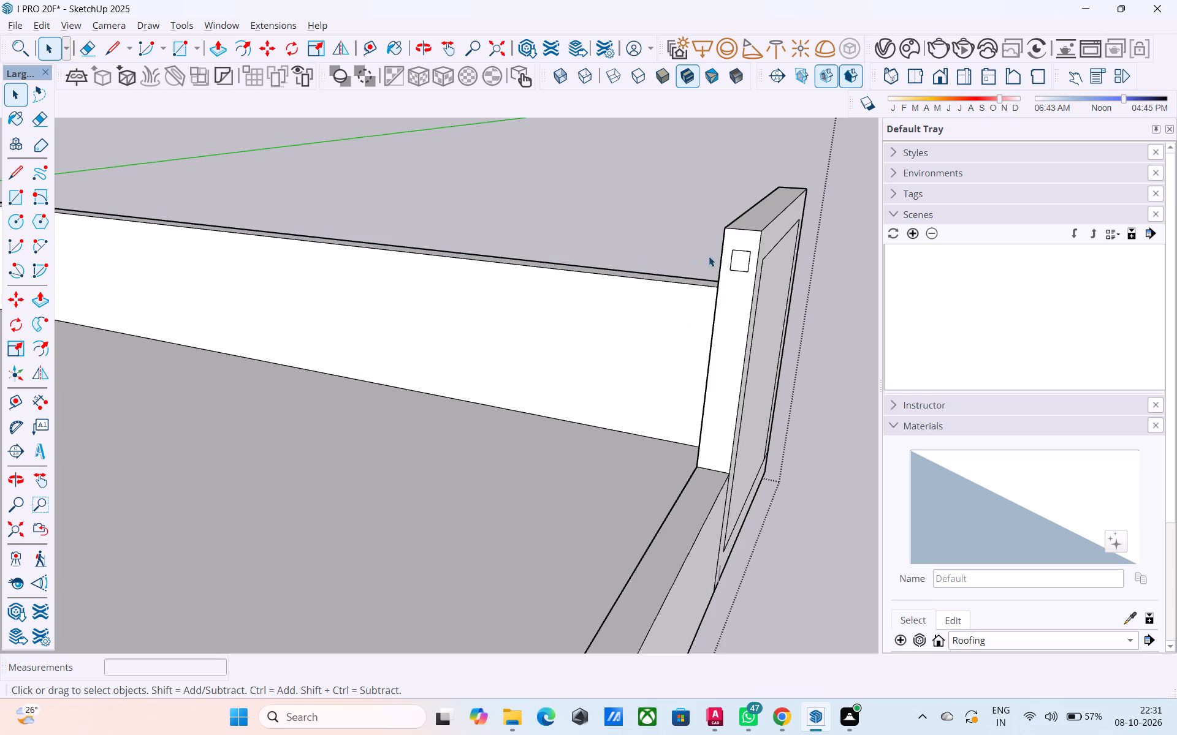
{"action": "left_click_drag", "start_coordinate": [731, 244], "coordinate": [752, 279]}
{"action": "left_click_drag", "start_coordinate": [752, 279], "coordinate": [753, 281]}
{"action": "scroll", "coordinate": [720, 247], "scroll_direction": "up", "scroll_amount": 6}
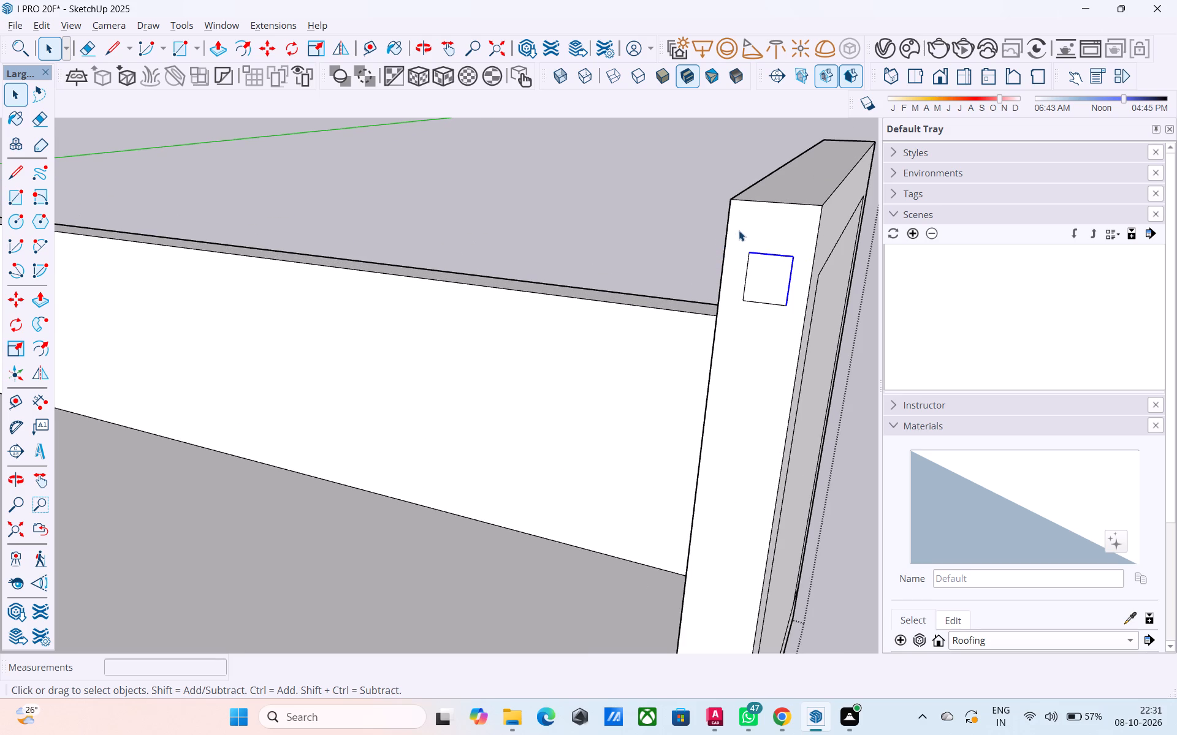
{"action": "left_click_drag", "start_coordinate": [734, 233], "coordinate": [798, 327]}
{"action": "scroll", "coordinate": [573, 327], "scroll_direction": "down", "scroll_amount": 4}
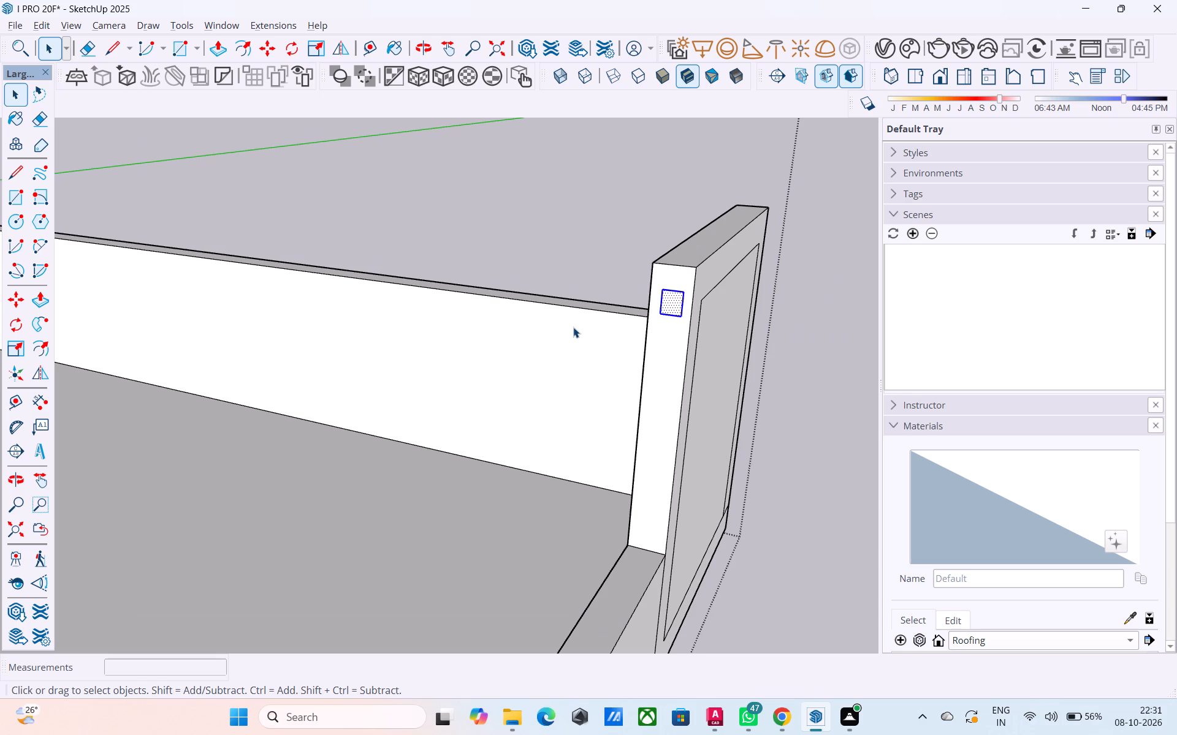
{"action": "key", "text": "m"}
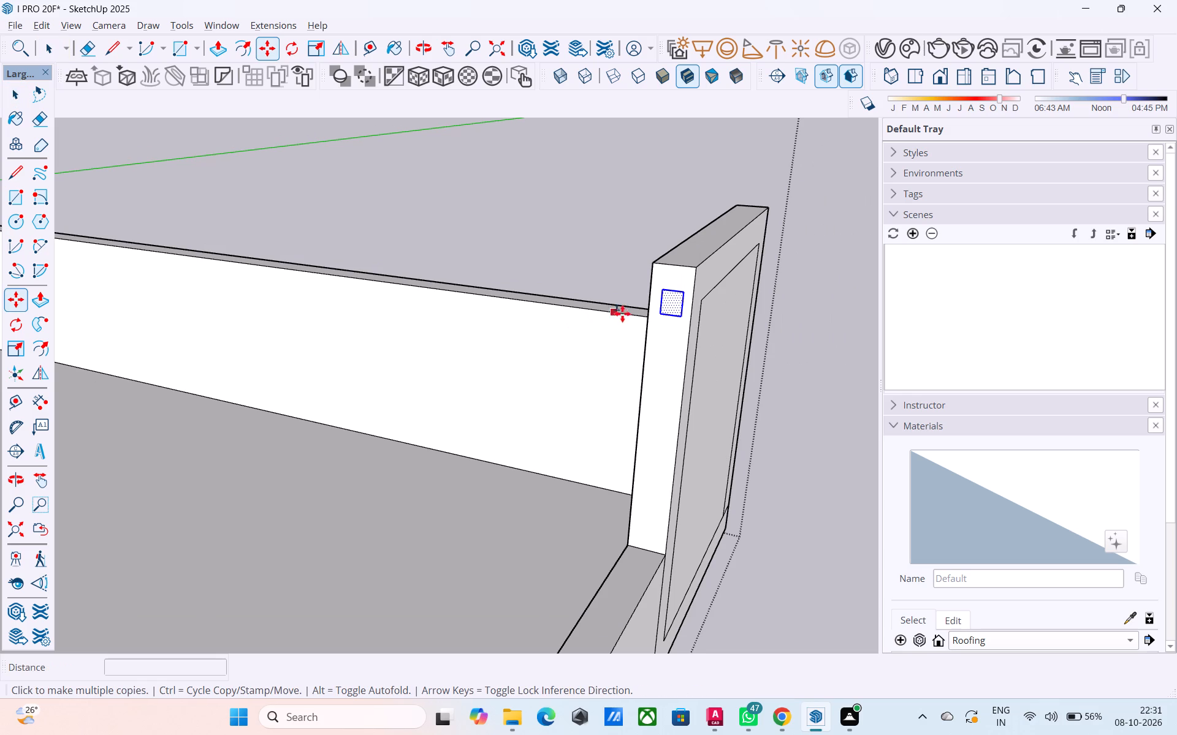
{"action": "left_click", "coordinate": [668, 289]}
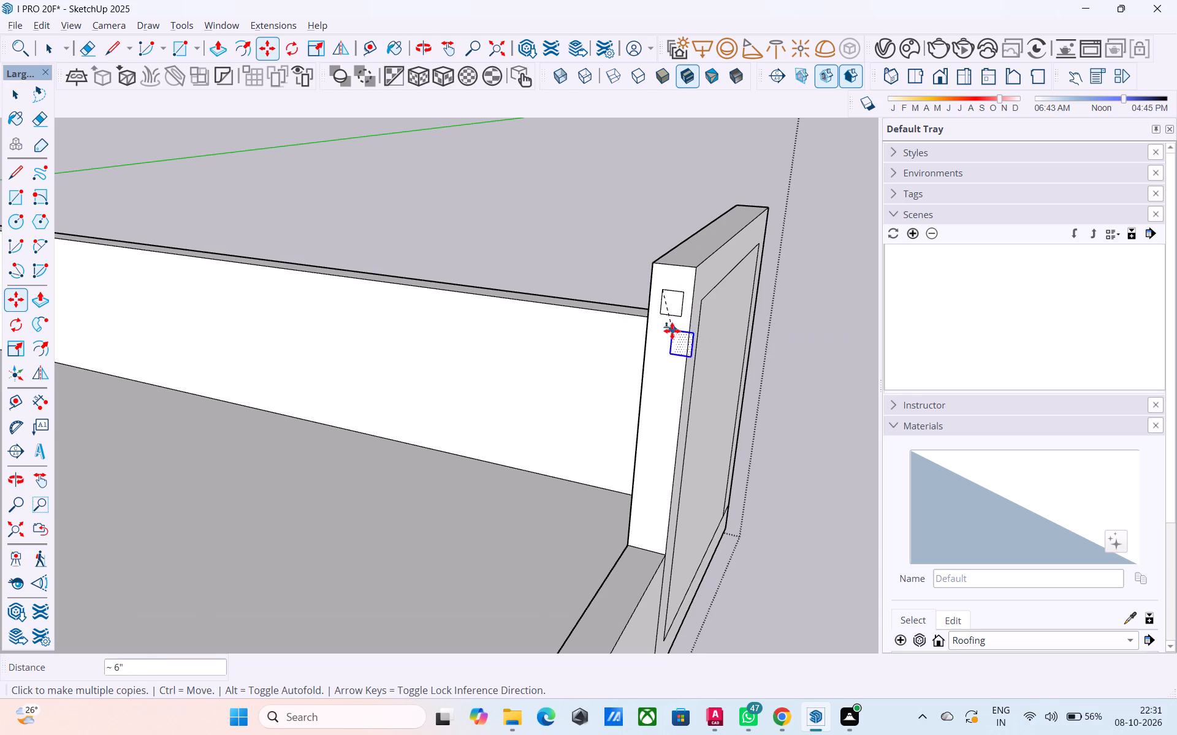
{"action": "left_click", "coordinate": [662, 344]}
{"action": "left_click", "coordinate": [661, 394]}
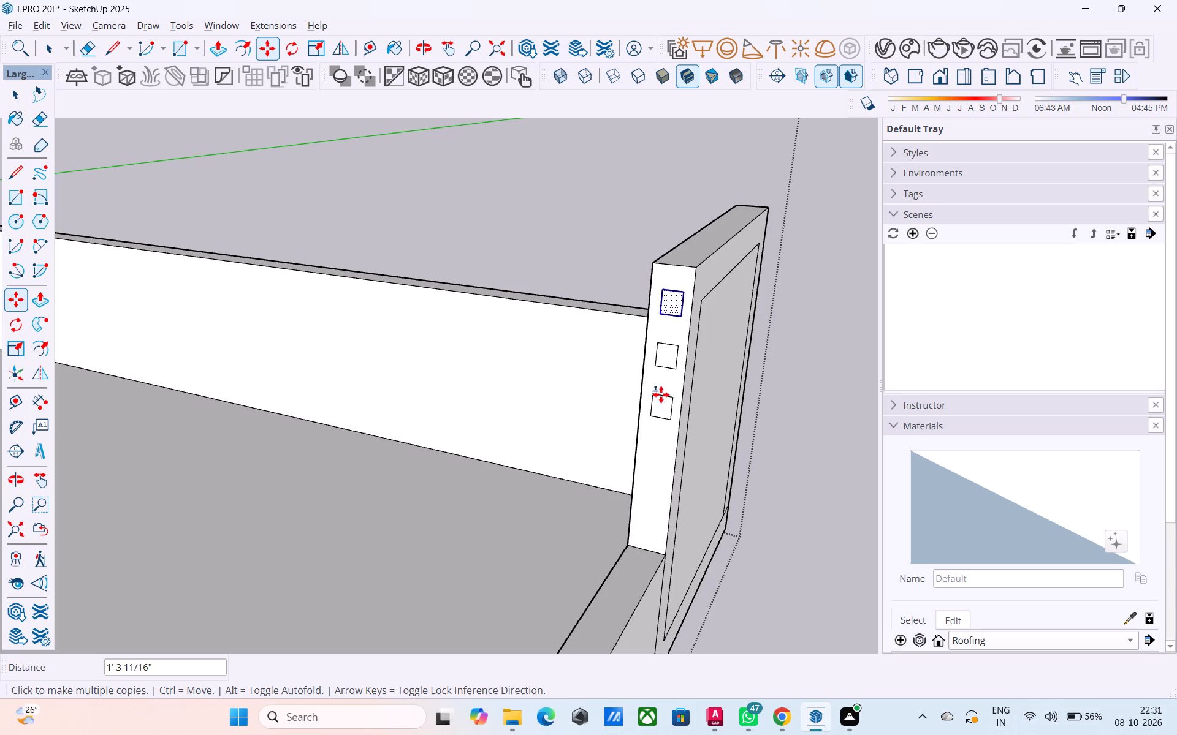
{"action": "left_click", "coordinate": [652, 446]}
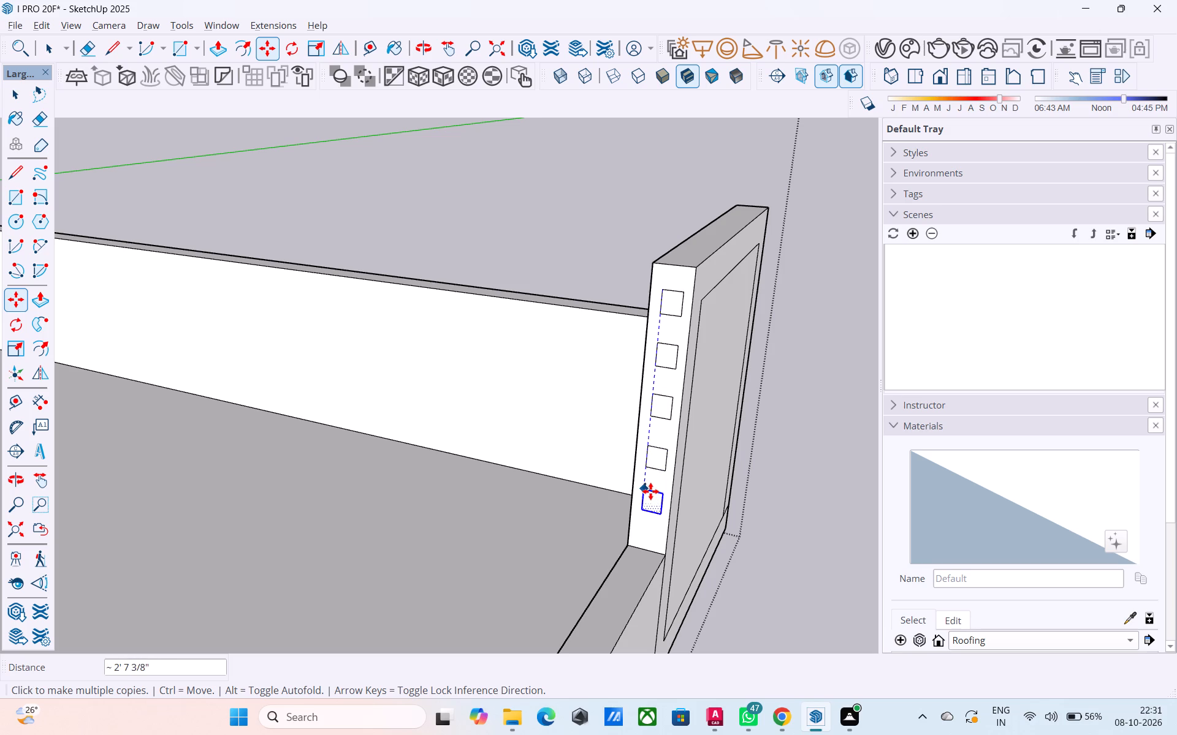
{"action": "left_click", "coordinate": [650, 494]}
{"action": "key", "text": "space"}
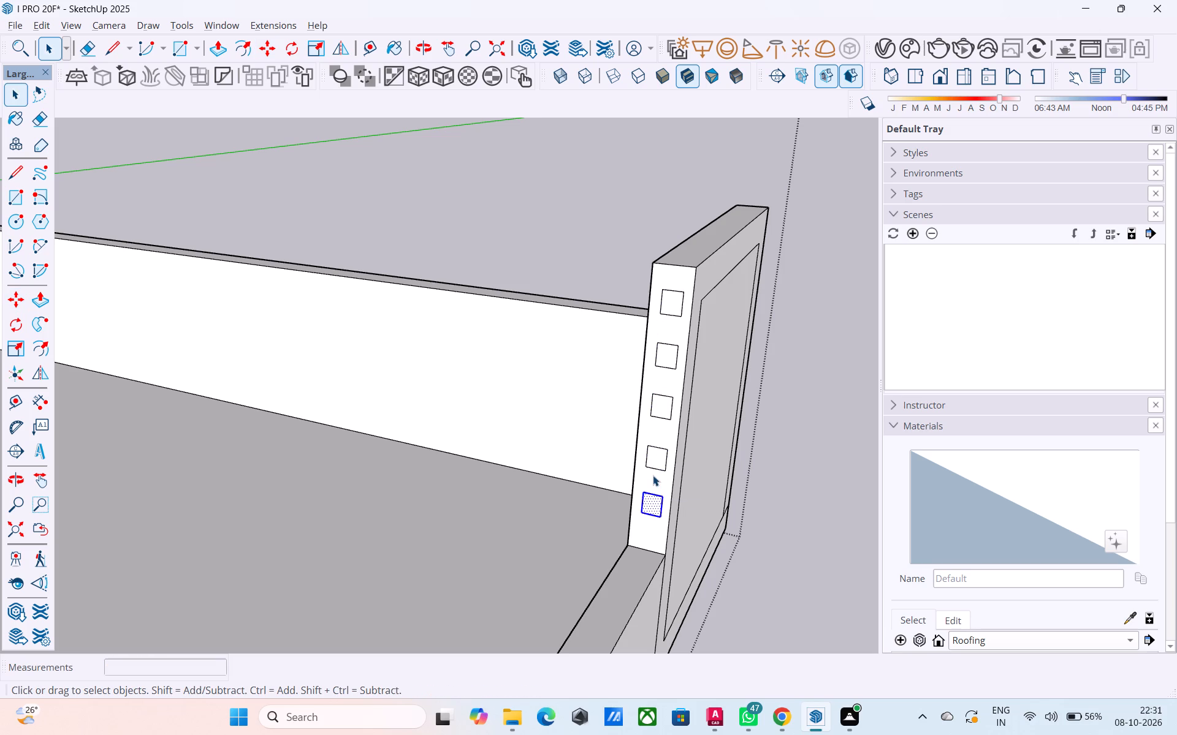
Push/Pull the topmost rectangle about 20' 8 1/8" across to the rooftop enclosure's side wall as a horizontal bar.
{"action": "key", "text": "p"}
{"action": "left_click", "coordinate": [668, 300]}
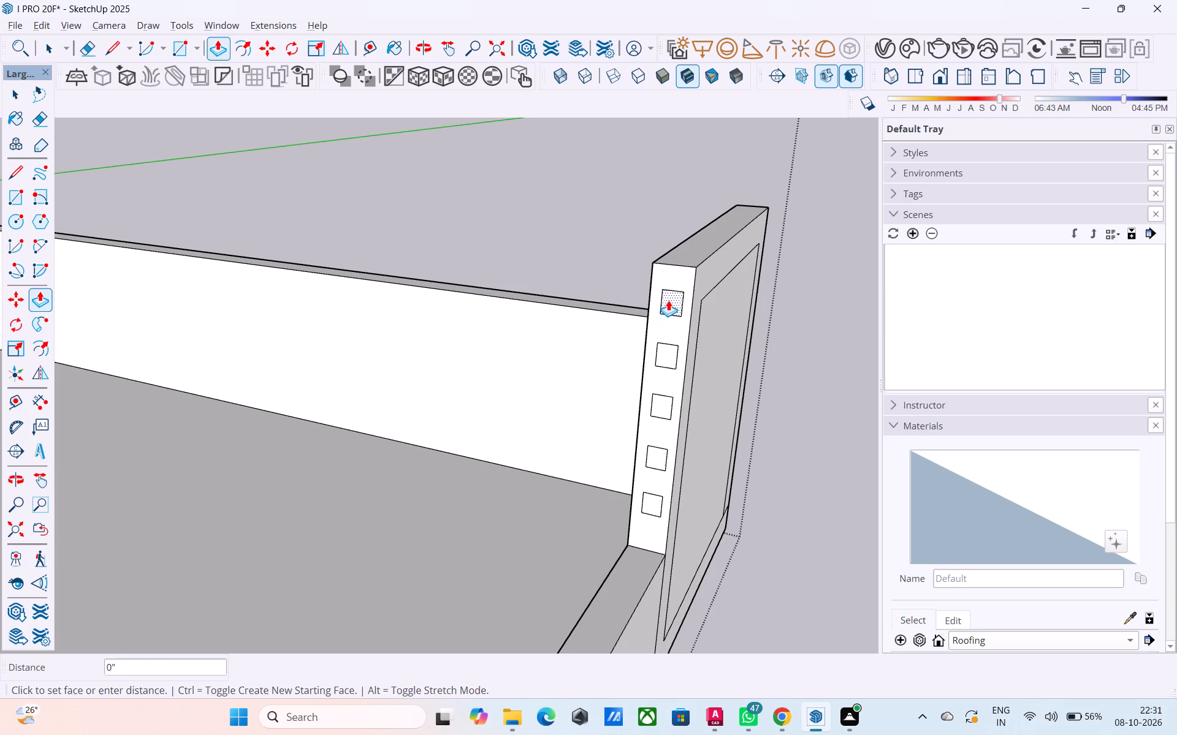
{"action": "scroll", "coordinate": [669, 317], "scroll_direction": "down", "scroll_amount": 5}
{"action": "middle_click_drag", "start_coordinate": [653, 392], "coordinate": [601, 343]}
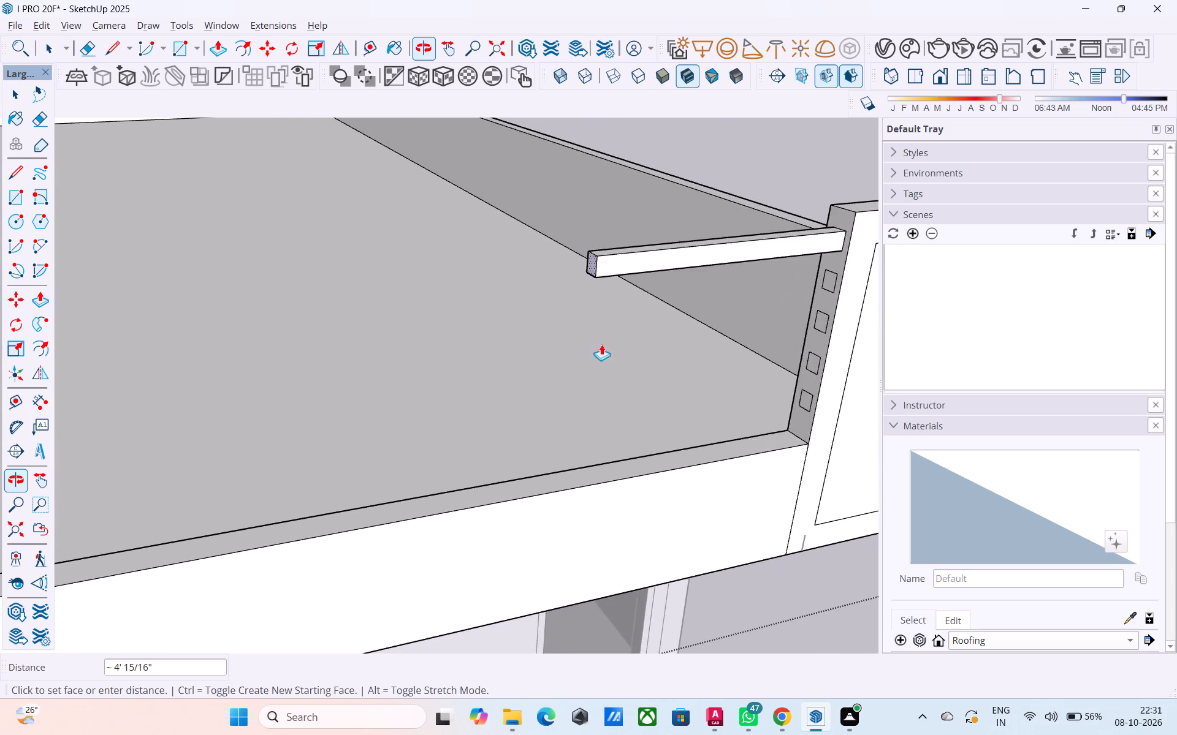
{"action": "scroll", "coordinate": [601, 345], "scroll_direction": "down", "scroll_amount": 9}
{"action": "middle_click_drag", "start_coordinate": [585, 376], "coordinate": [460, 426], "text": "shift"}
{"action": "middle_click_drag", "start_coordinate": [393, 428], "coordinate": [510, 383], "text": "shift"}
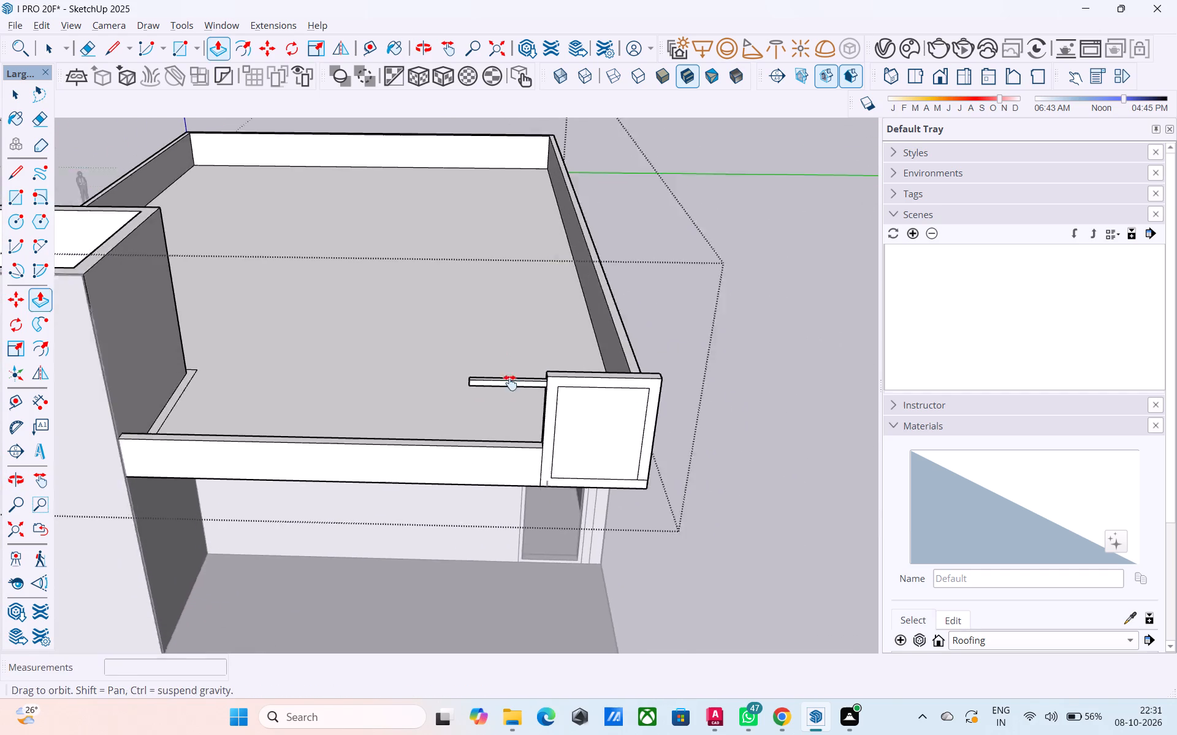
{"action": "middle_click_drag", "start_coordinate": [510, 383], "coordinate": [520, 380], "text": "shift"}
{"action": "left_click", "coordinate": [174, 386]}
Push/Pull the four remaining rectangles by the same 20' 8 1/8" distance, forming parallel bars above the front parapet.
{"action": "middle_click_drag", "start_coordinate": [351, 368], "coordinate": [613, 357]}
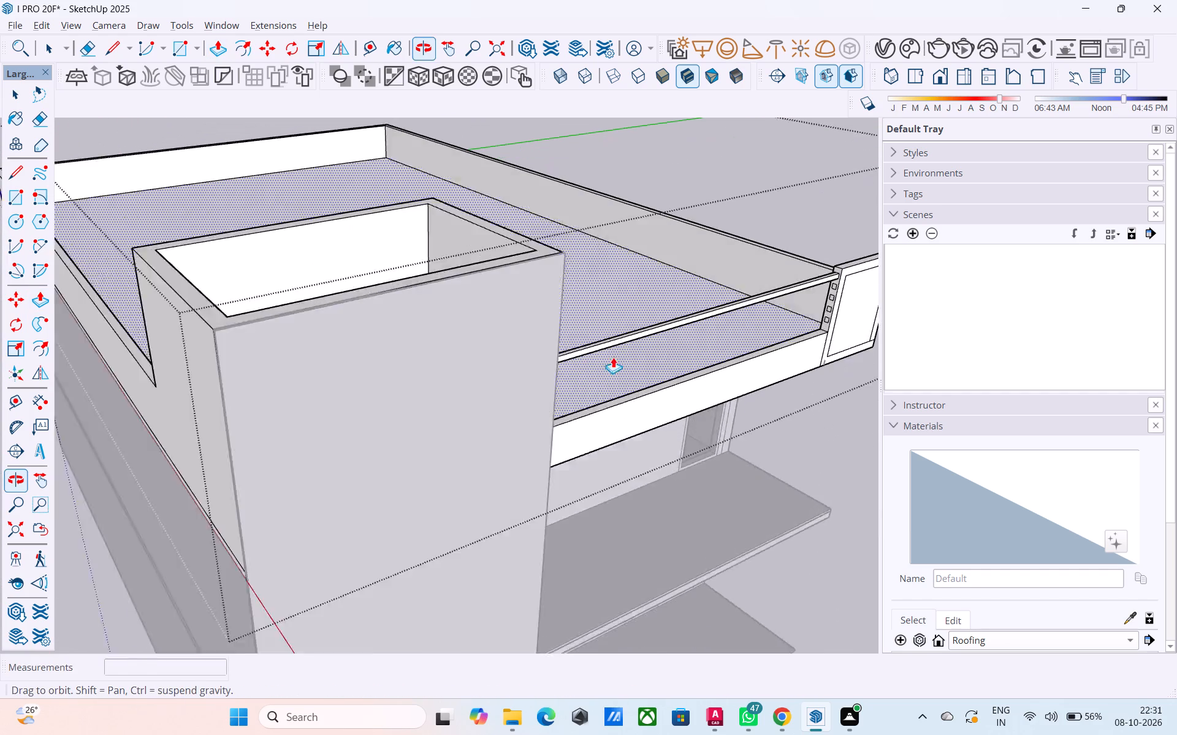
{"action": "middle_click_drag", "start_coordinate": [613, 357], "coordinate": [603, 359]}
{"action": "middle_click_drag", "start_coordinate": [860, 278], "coordinate": [747, 332], "text": "shift"}
{"action": "scroll", "coordinate": [745, 331], "scroll_direction": "up", "scroll_amount": 13}
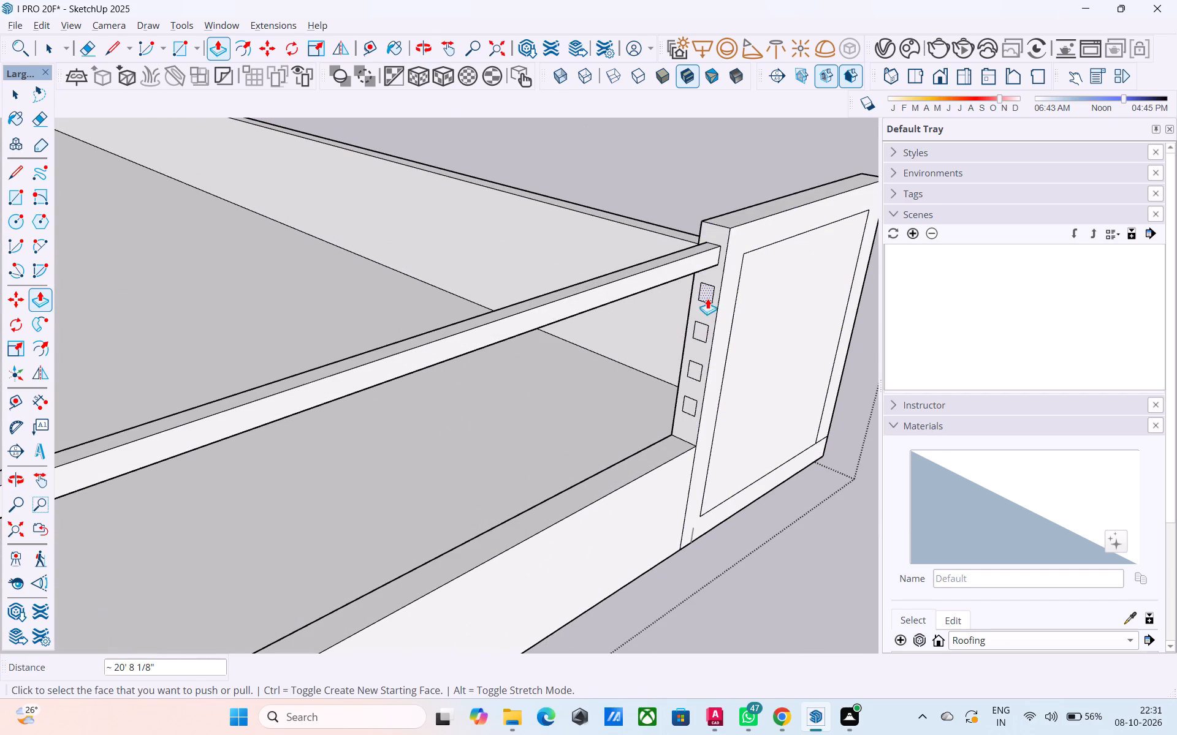
{"action": "left_click", "coordinate": [706, 295]}
{"action": "scroll", "coordinate": [705, 295], "scroll_direction": "down", "scroll_amount": 5}
{"action": "double_click", "coordinate": [705, 295]}
{"action": "scroll", "coordinate": [705, 295], "scroll_direction": "down", "scroll_amount": 5}
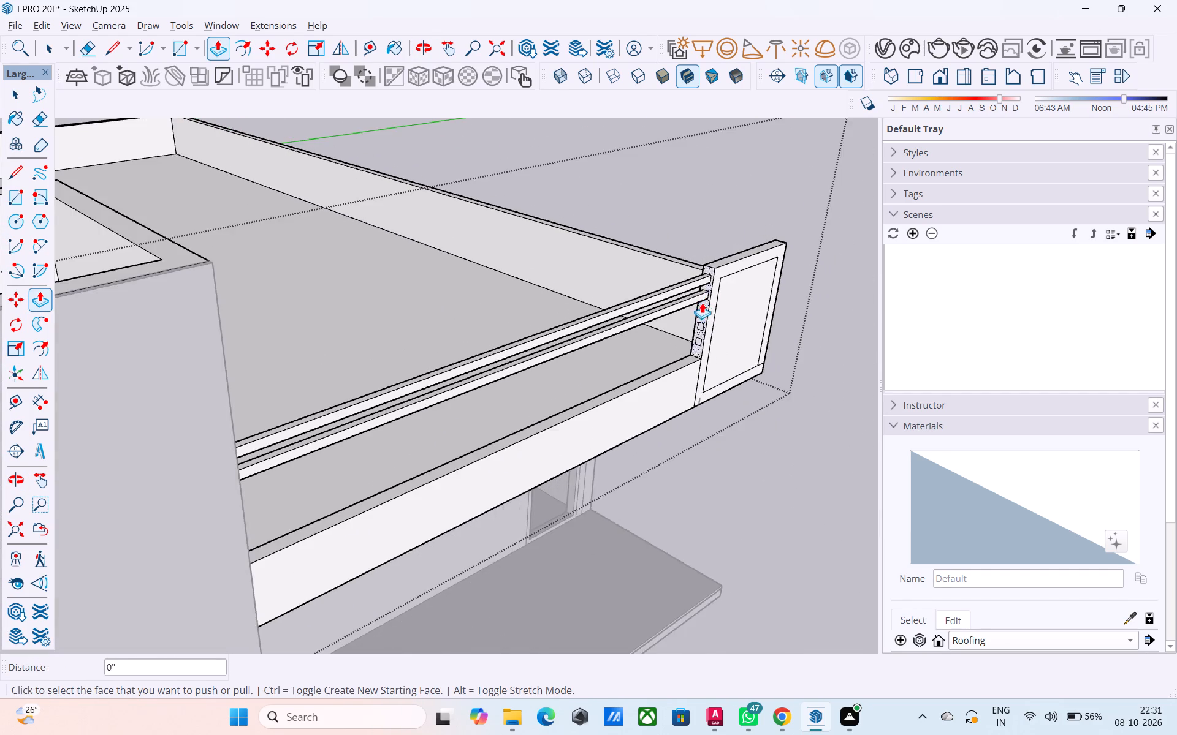
{"action": "scroll", "coordinate": [701, 306], "scroll_direction": "up", "scroll_amount": 4}
{"action": "scroll", "coordinate": [701, 307], "scroll_direction": "down", "scroll_amount": 1}
{"action": "scroll", "coordinate": [701, 307], "scroll_direction": "up", "scroll_amount": 9}
{"action": "double_click", "coordinate": [708, 309]}
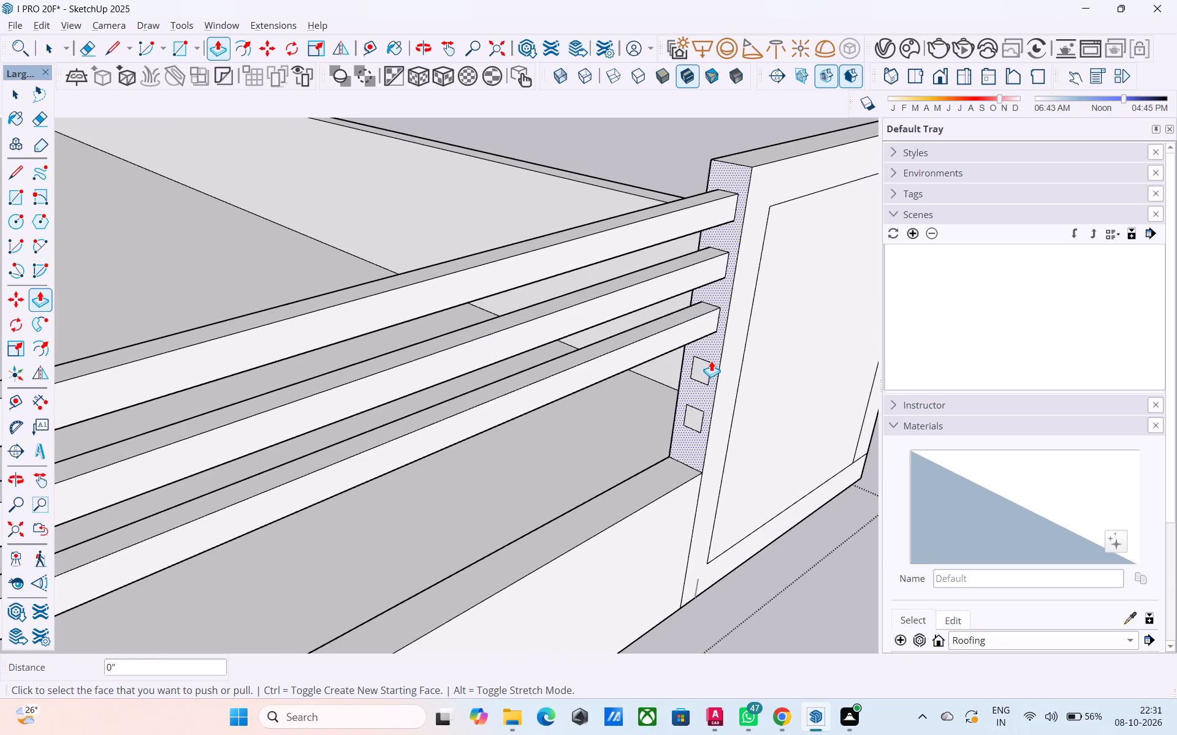
{"action": "double_click", "coordinate": [703, 366]}
{"action": "double_click", "coordinate": [698, 420]}
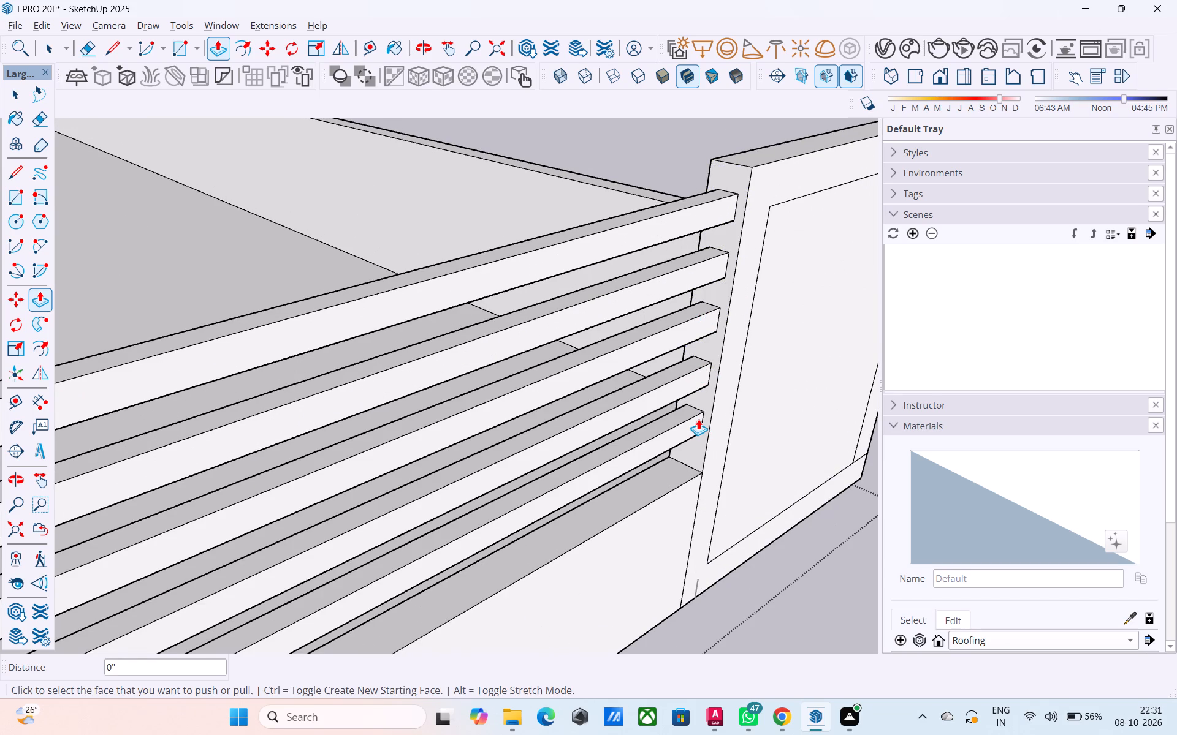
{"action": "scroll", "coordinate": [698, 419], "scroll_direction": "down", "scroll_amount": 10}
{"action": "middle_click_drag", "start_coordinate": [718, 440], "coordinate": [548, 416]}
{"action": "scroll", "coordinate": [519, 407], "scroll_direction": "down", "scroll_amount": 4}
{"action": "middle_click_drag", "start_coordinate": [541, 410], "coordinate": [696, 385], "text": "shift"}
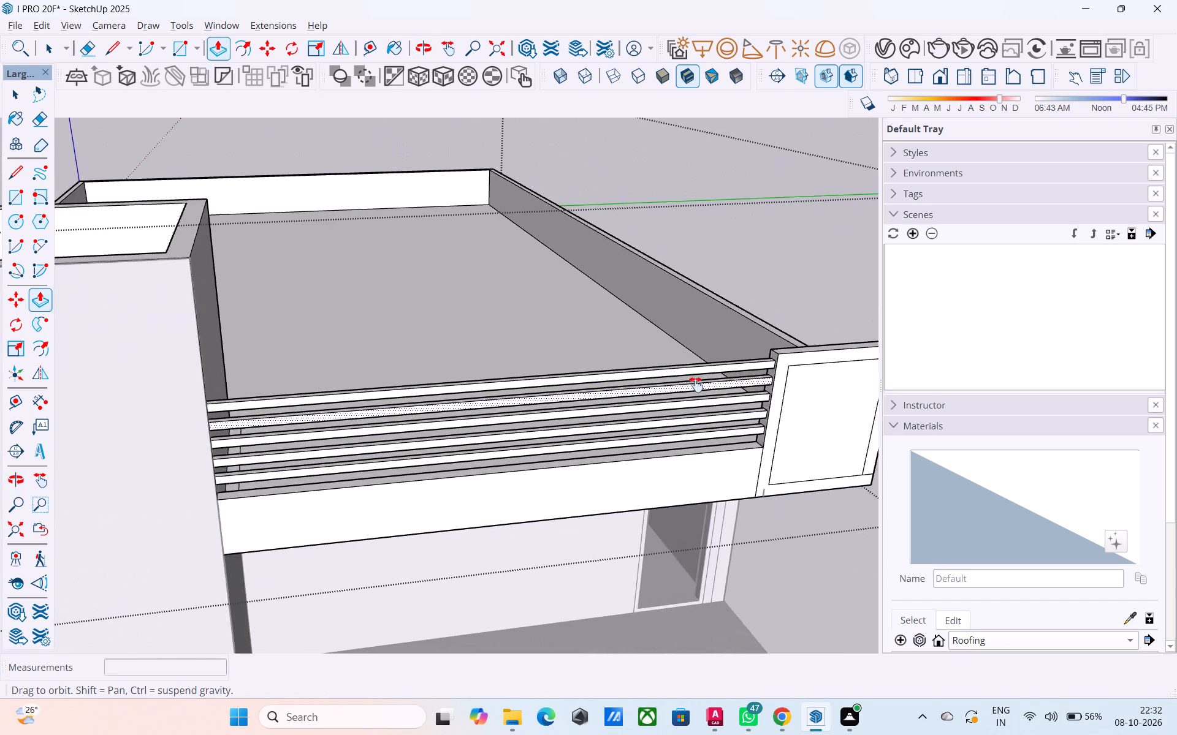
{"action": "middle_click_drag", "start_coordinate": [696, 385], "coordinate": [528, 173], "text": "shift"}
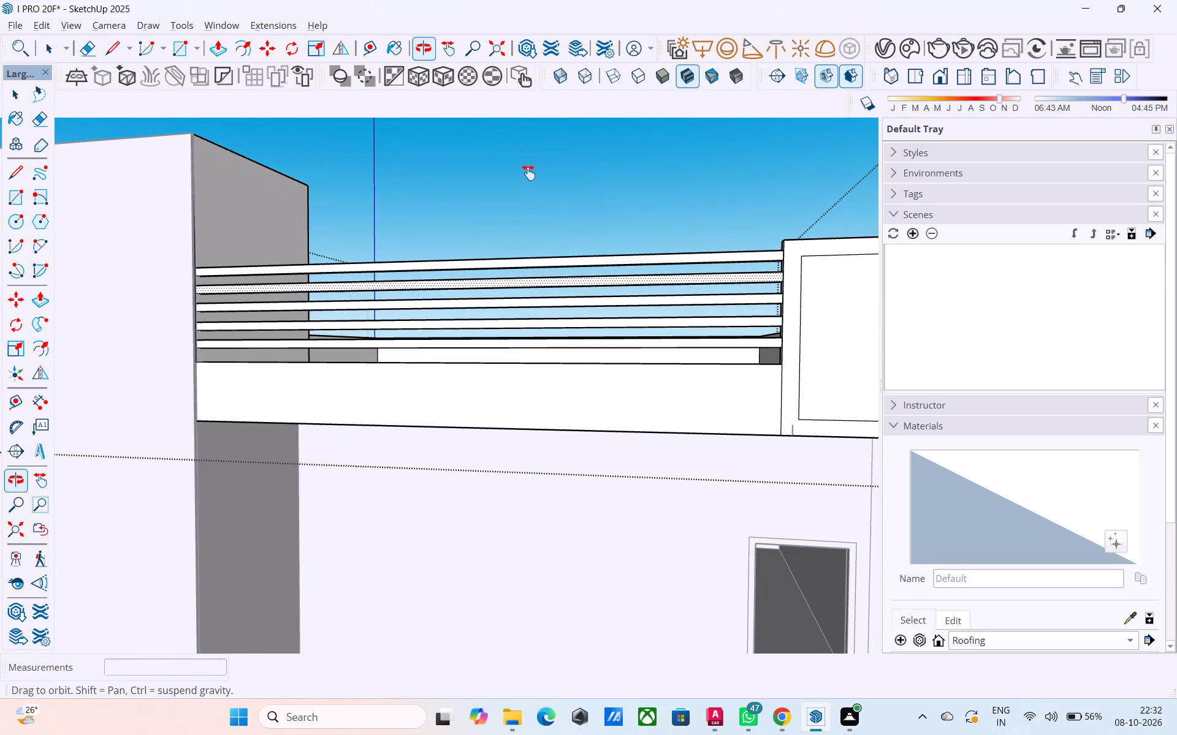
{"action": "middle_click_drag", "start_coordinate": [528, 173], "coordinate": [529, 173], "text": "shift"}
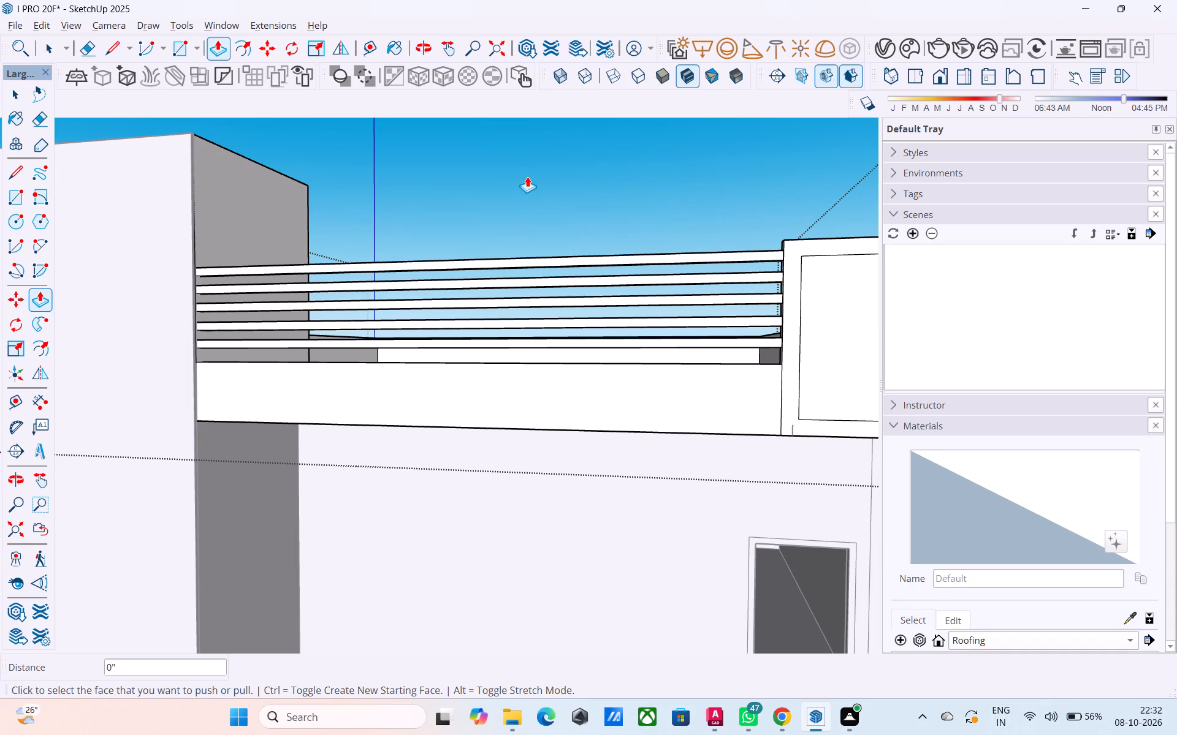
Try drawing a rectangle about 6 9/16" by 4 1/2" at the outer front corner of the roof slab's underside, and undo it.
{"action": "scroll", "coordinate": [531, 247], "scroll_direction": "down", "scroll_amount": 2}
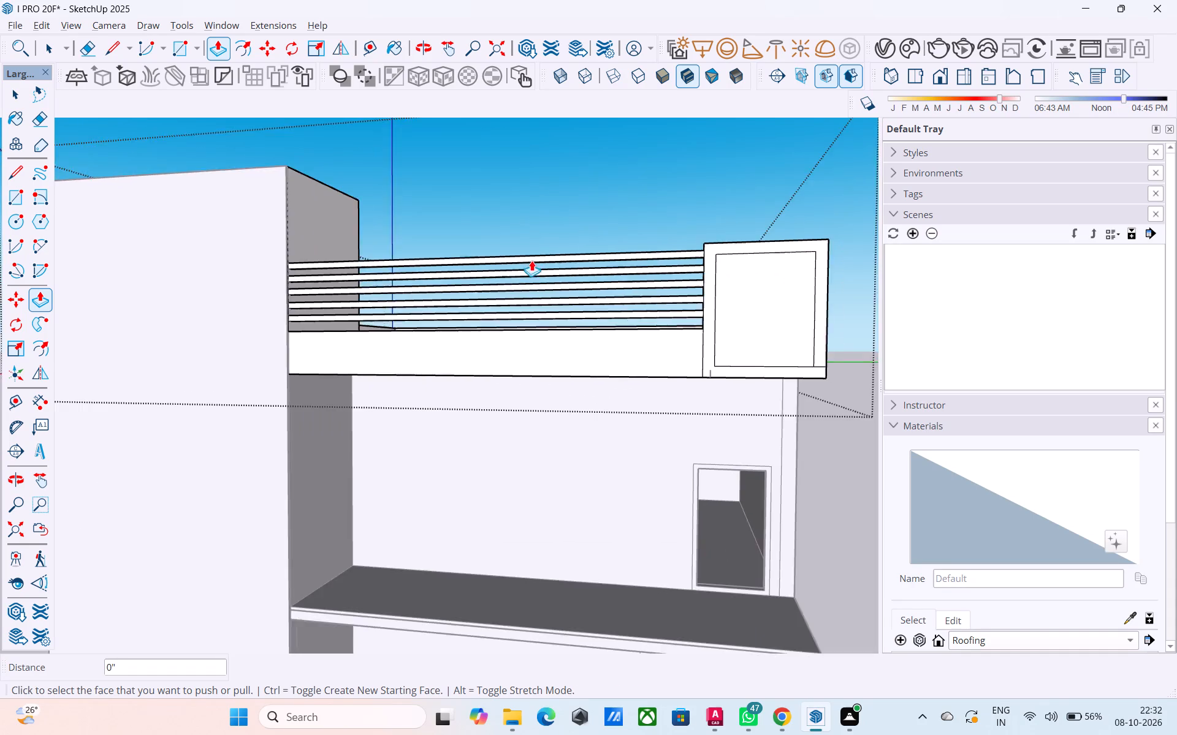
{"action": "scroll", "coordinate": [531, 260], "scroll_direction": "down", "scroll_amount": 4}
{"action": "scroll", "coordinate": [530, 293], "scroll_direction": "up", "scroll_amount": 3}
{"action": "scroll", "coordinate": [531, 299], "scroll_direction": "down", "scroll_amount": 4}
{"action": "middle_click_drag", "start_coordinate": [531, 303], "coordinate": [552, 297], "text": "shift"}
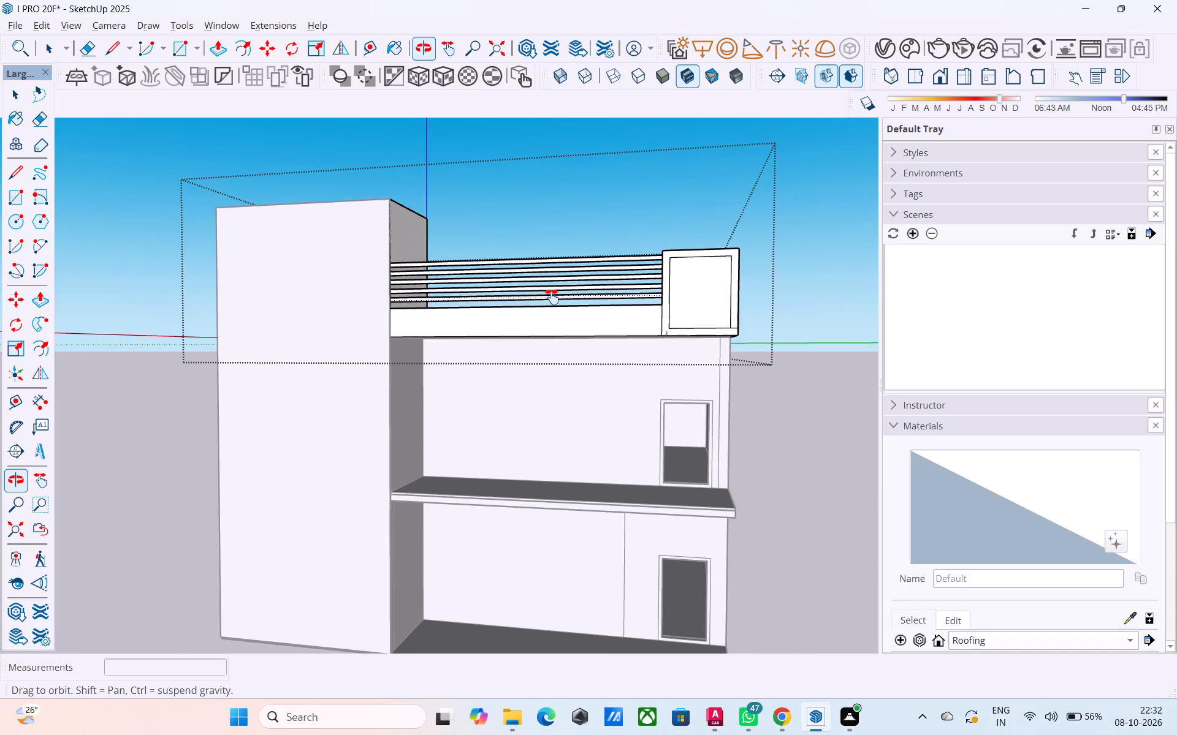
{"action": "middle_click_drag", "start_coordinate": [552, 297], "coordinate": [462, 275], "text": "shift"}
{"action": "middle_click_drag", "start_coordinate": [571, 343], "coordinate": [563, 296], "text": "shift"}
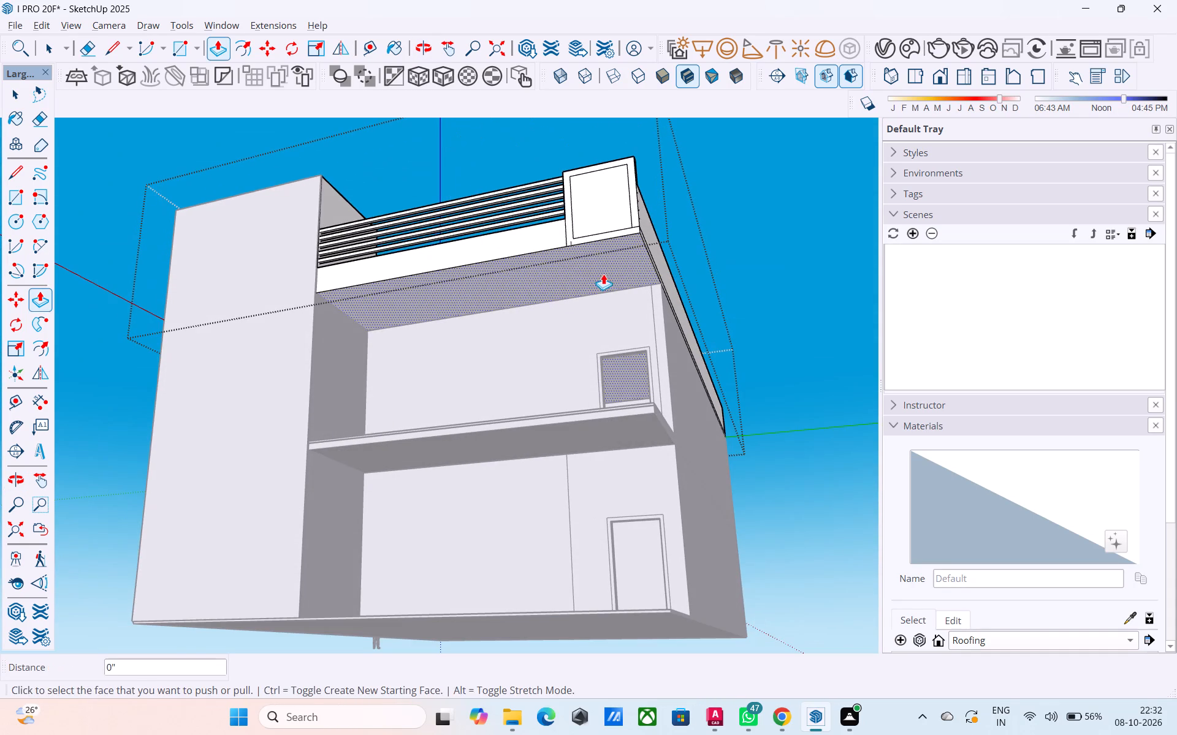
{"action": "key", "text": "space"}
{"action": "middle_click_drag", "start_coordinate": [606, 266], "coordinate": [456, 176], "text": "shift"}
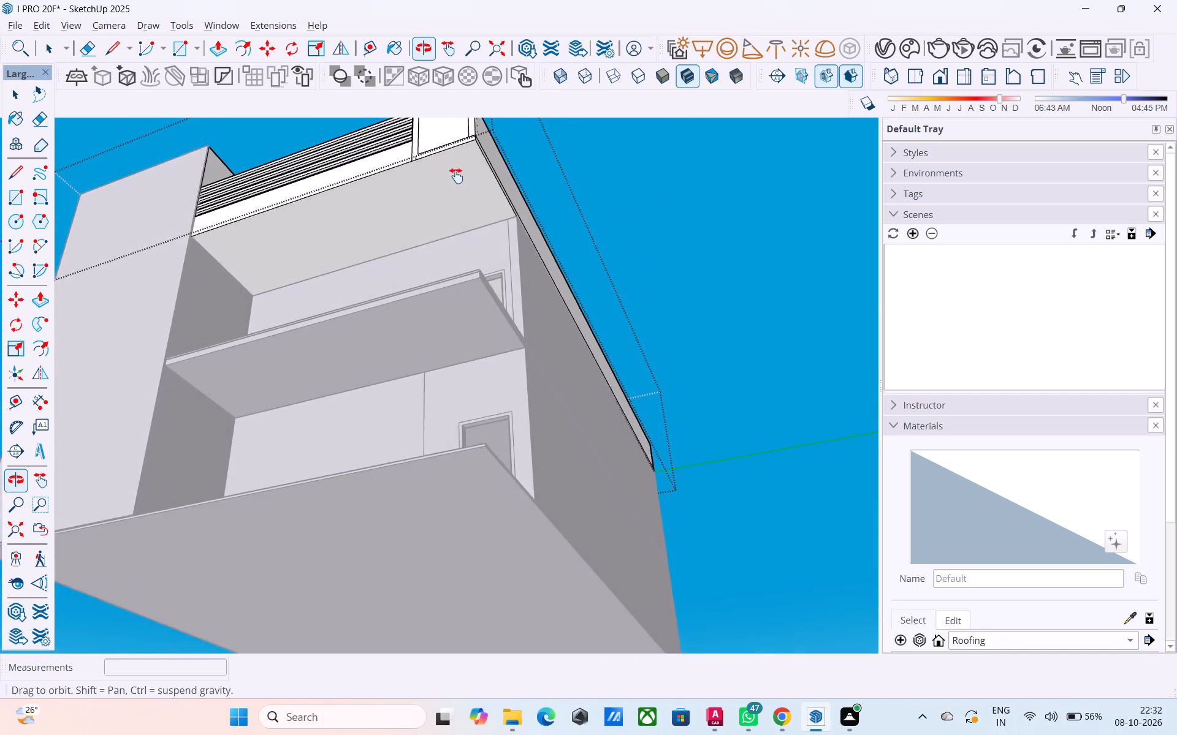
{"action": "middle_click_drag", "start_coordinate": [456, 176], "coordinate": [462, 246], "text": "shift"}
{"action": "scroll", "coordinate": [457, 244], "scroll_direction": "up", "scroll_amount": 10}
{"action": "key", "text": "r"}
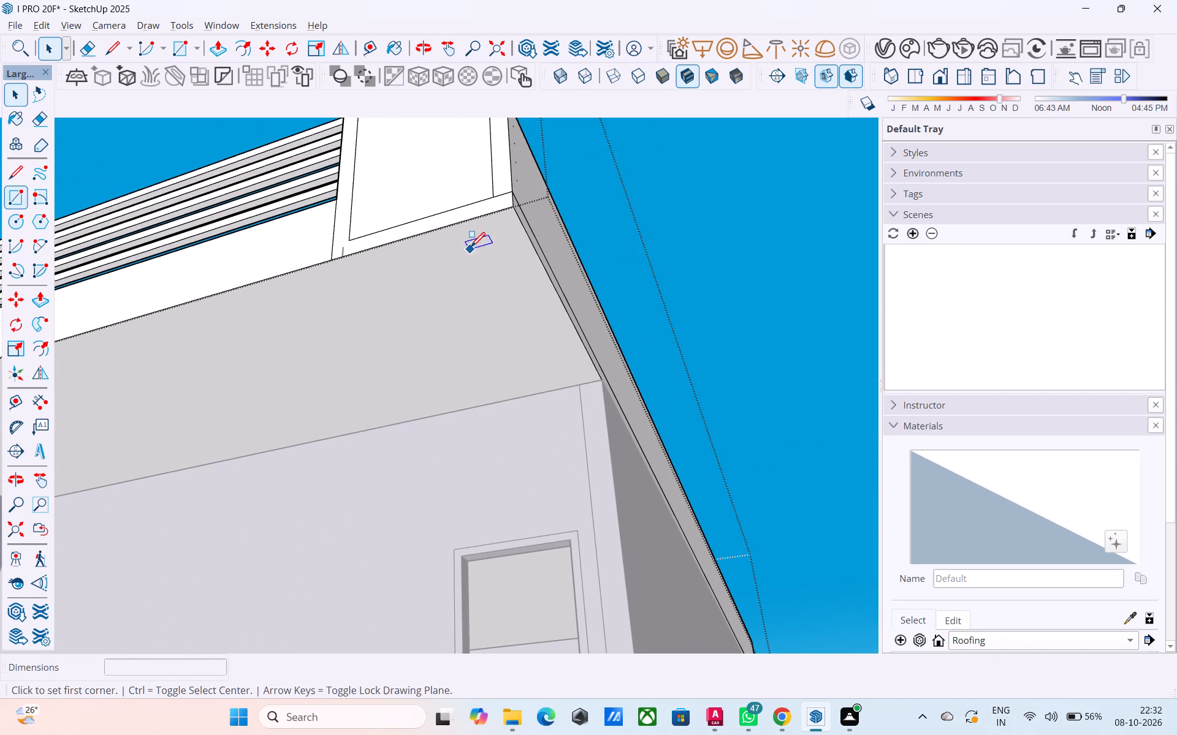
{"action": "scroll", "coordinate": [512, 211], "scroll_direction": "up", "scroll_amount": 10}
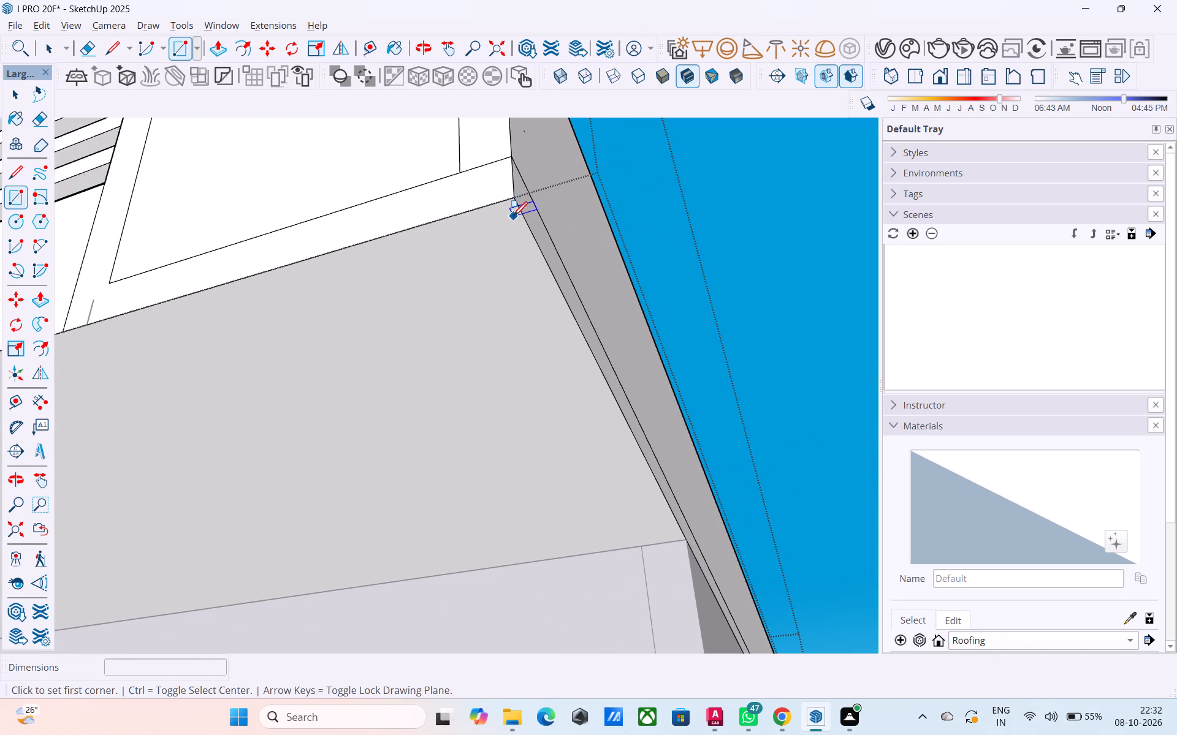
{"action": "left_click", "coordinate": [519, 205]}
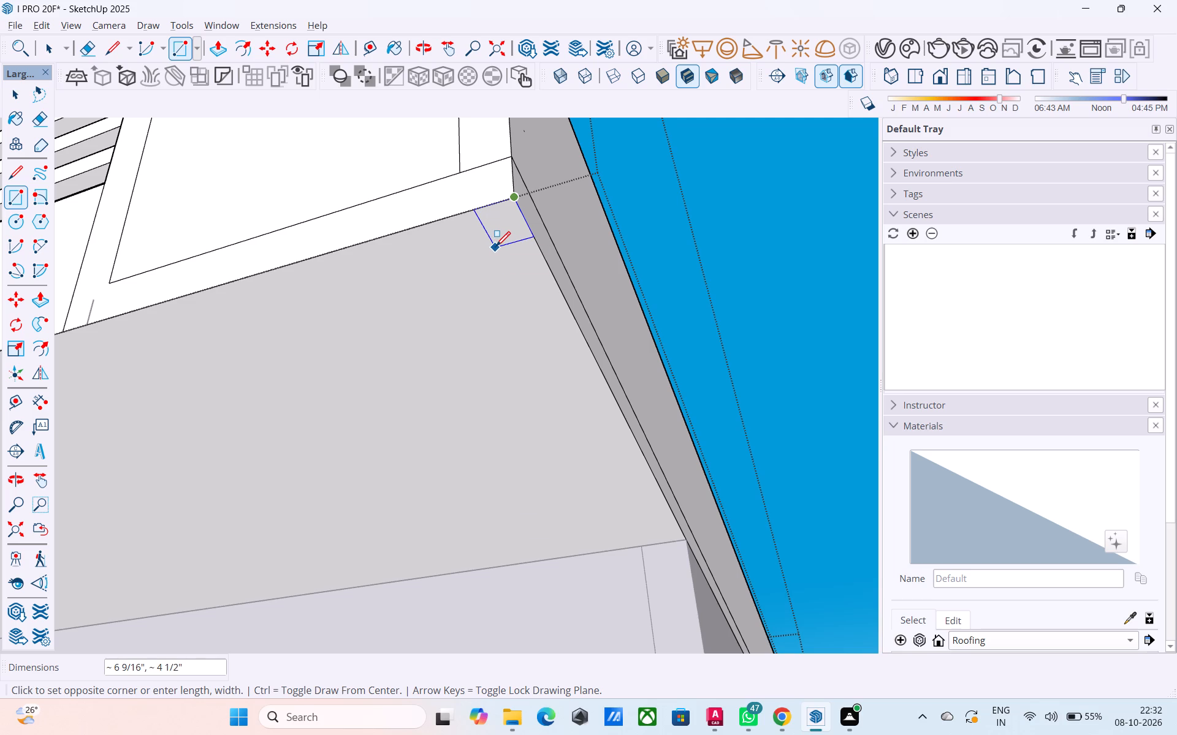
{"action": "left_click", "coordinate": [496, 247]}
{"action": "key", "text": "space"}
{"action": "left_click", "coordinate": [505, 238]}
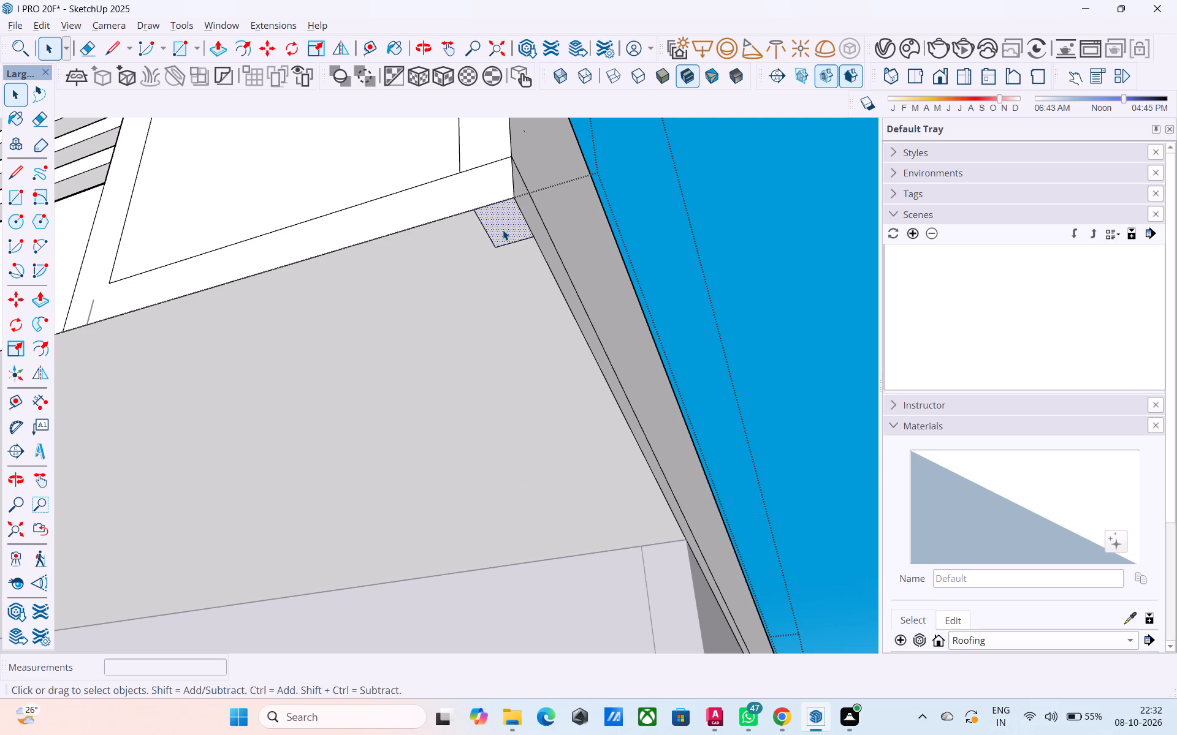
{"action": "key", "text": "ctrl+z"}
Draw a 12" by 9" rectangle at the outer front corner of the roof slab's underside, below the raised corner panel.
{"action": "key", "text": "r"}
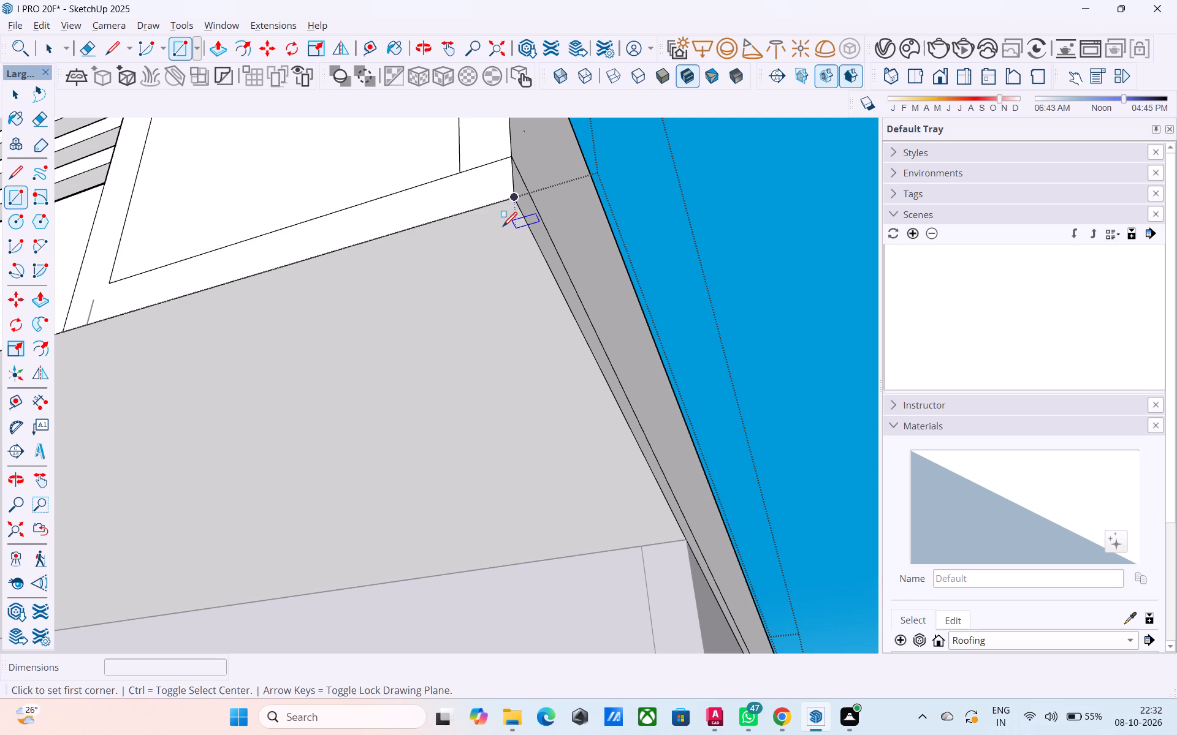
{"action": "left_click", "coordinate": [507, 202]}
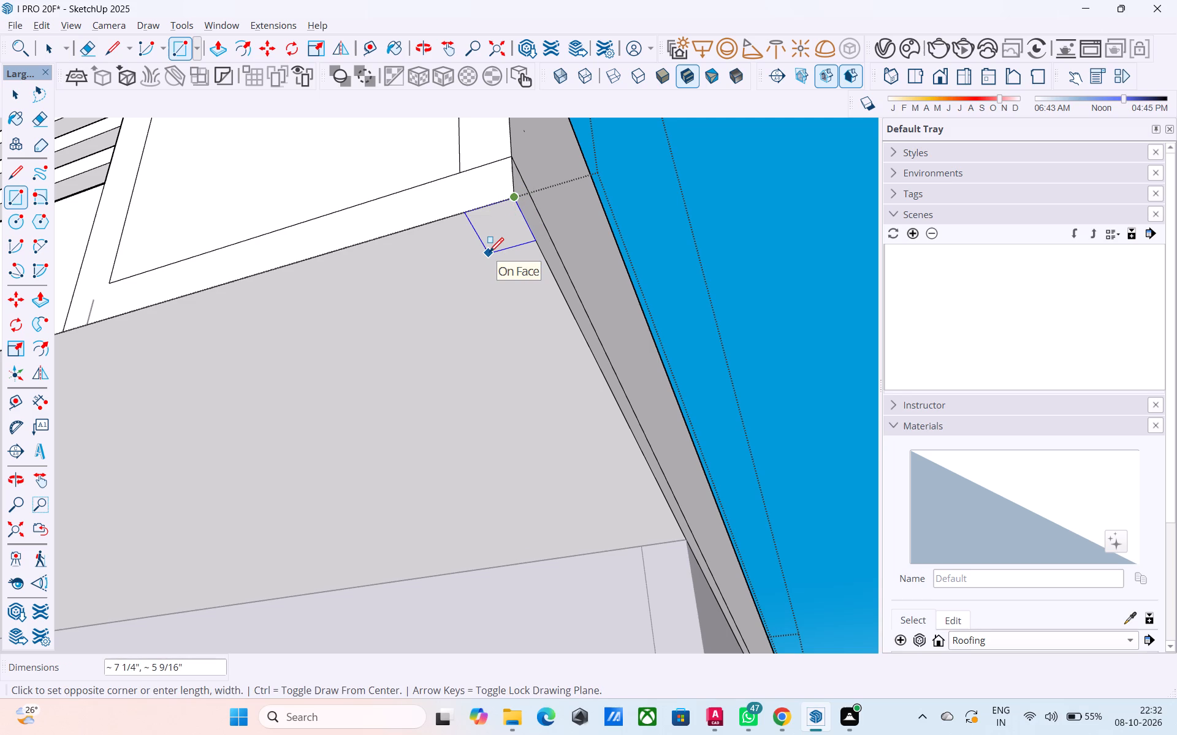
{"action": "type", "text": "12\",9"}
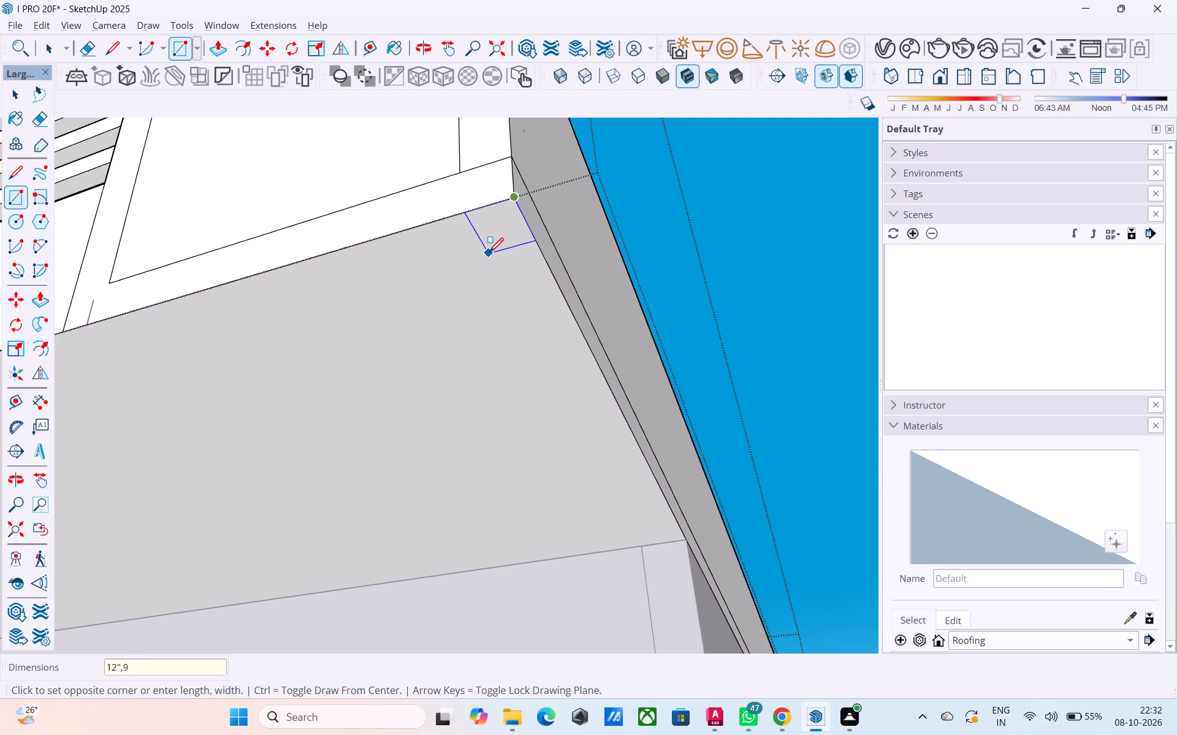
{"action": "key", "text": "shift+quotedbl"}
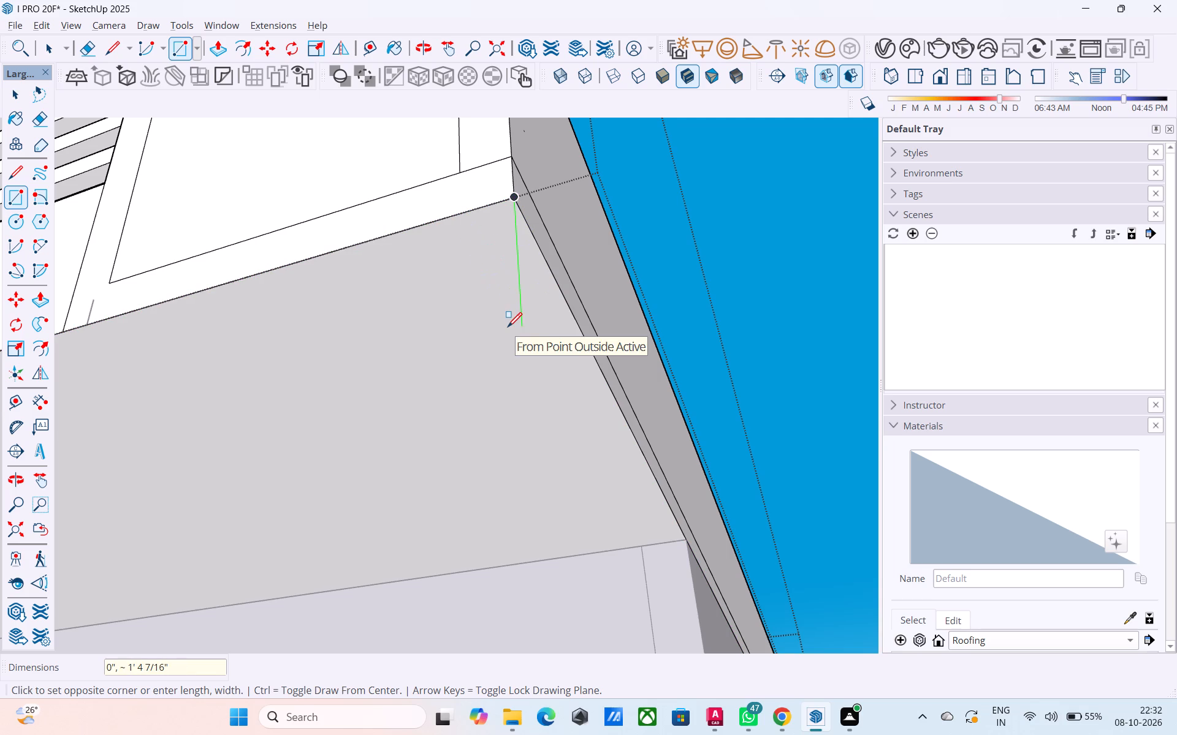
{"action": "type", "text": "9\""}
{"action": "type", "text": ",12"}
{"action": "key", "text": "shift+quotedbl"}
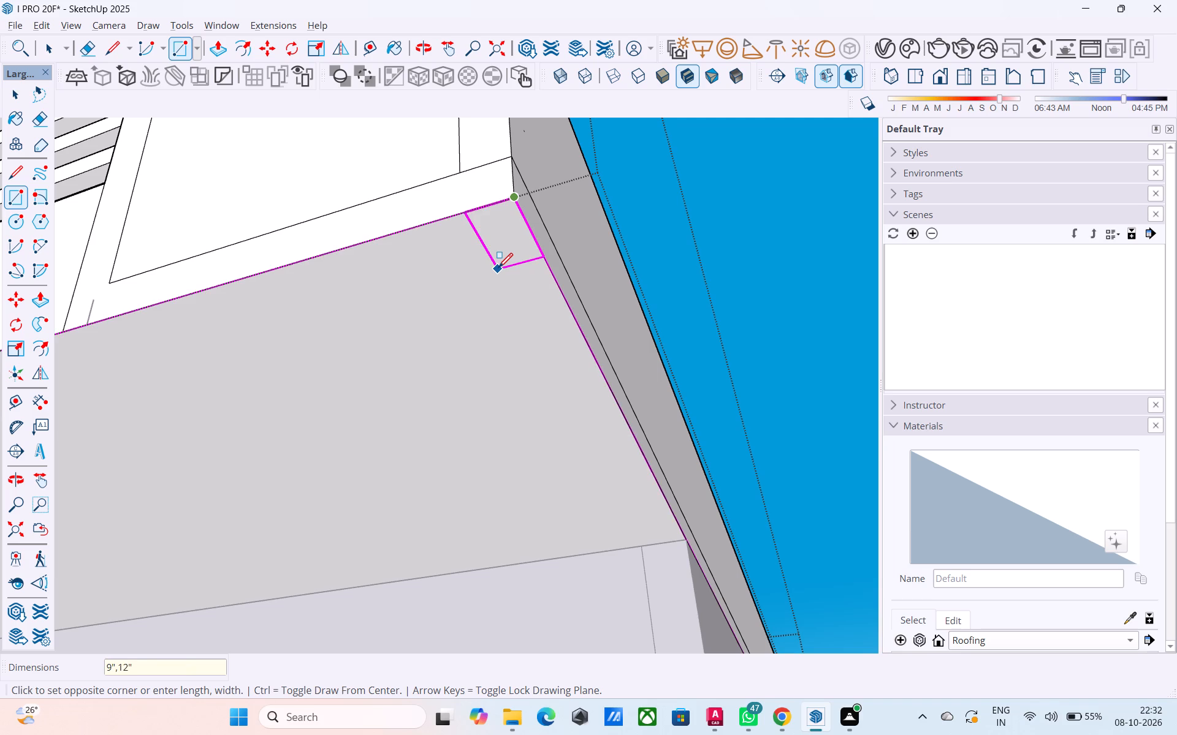
{"action": "key", "text": "Return"}
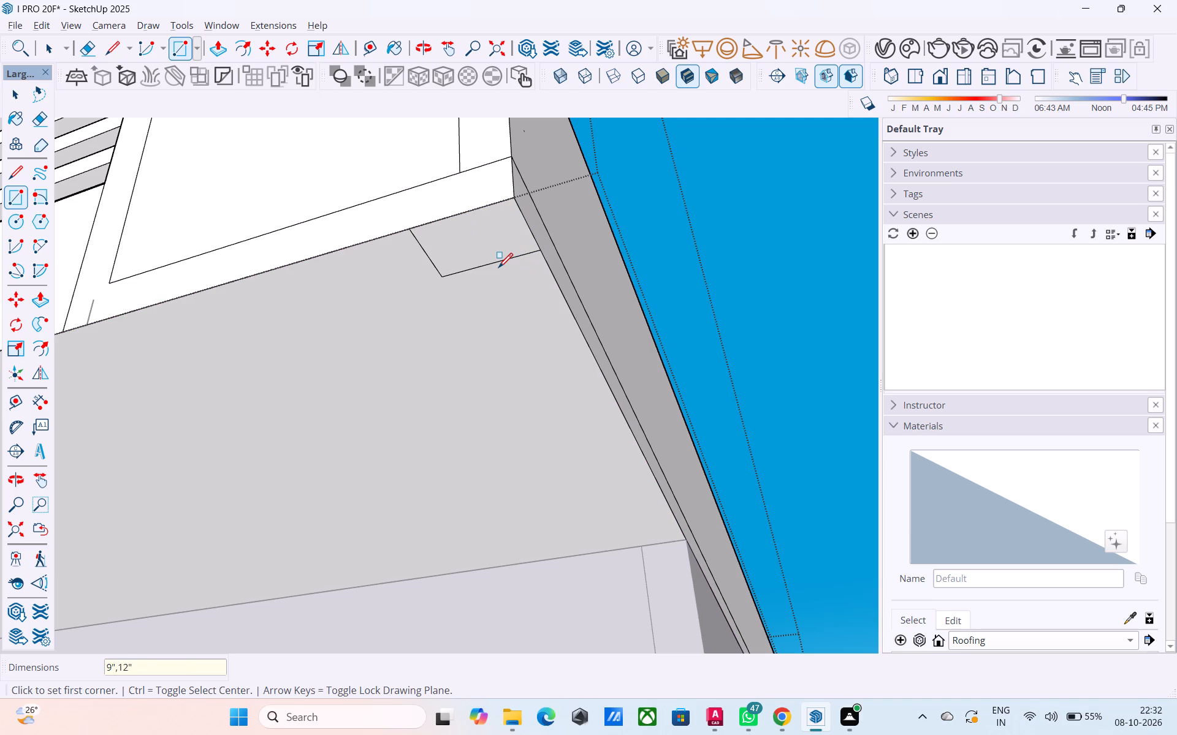
{"action": "type", "text": "12\""}
{"action": "type", "text": ",9\""}
{"action": "key", "text": "Return"}
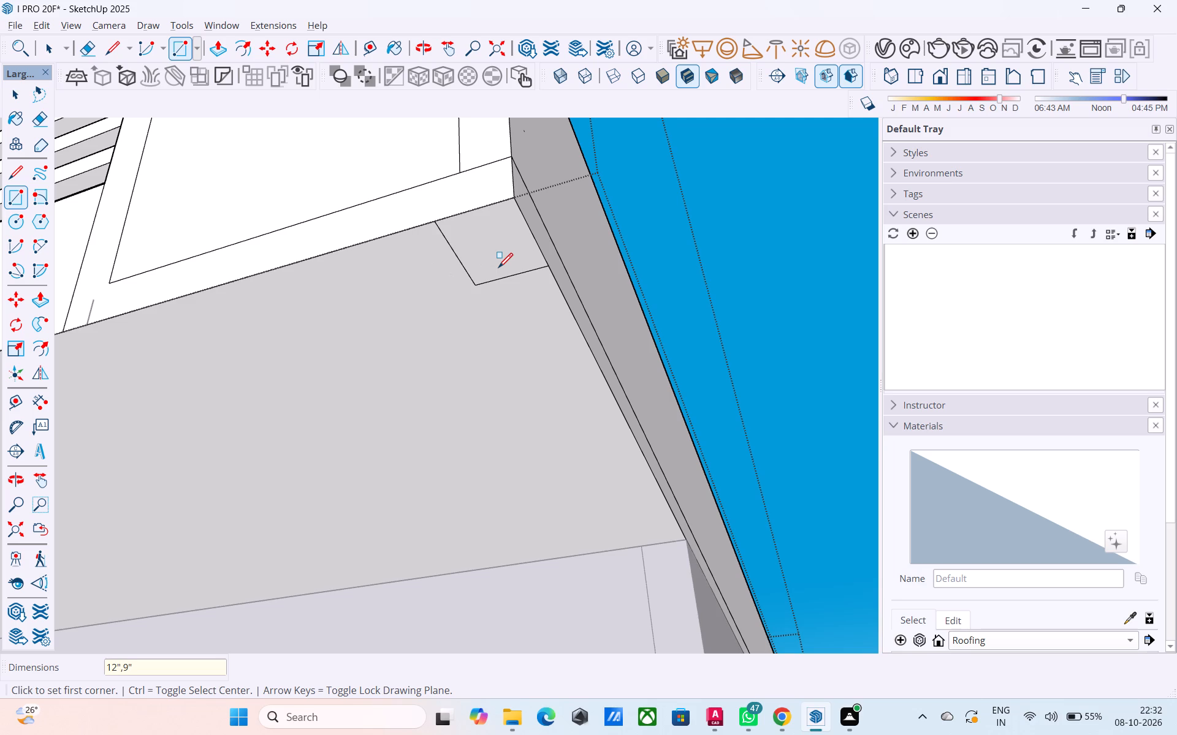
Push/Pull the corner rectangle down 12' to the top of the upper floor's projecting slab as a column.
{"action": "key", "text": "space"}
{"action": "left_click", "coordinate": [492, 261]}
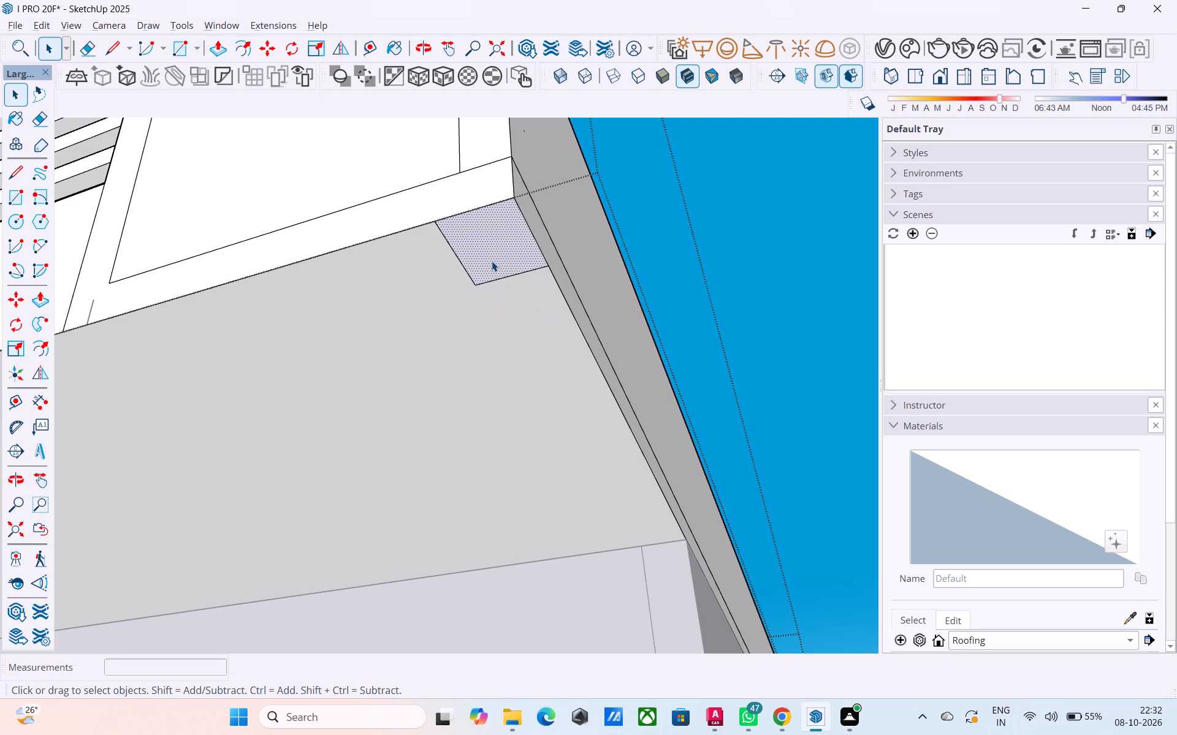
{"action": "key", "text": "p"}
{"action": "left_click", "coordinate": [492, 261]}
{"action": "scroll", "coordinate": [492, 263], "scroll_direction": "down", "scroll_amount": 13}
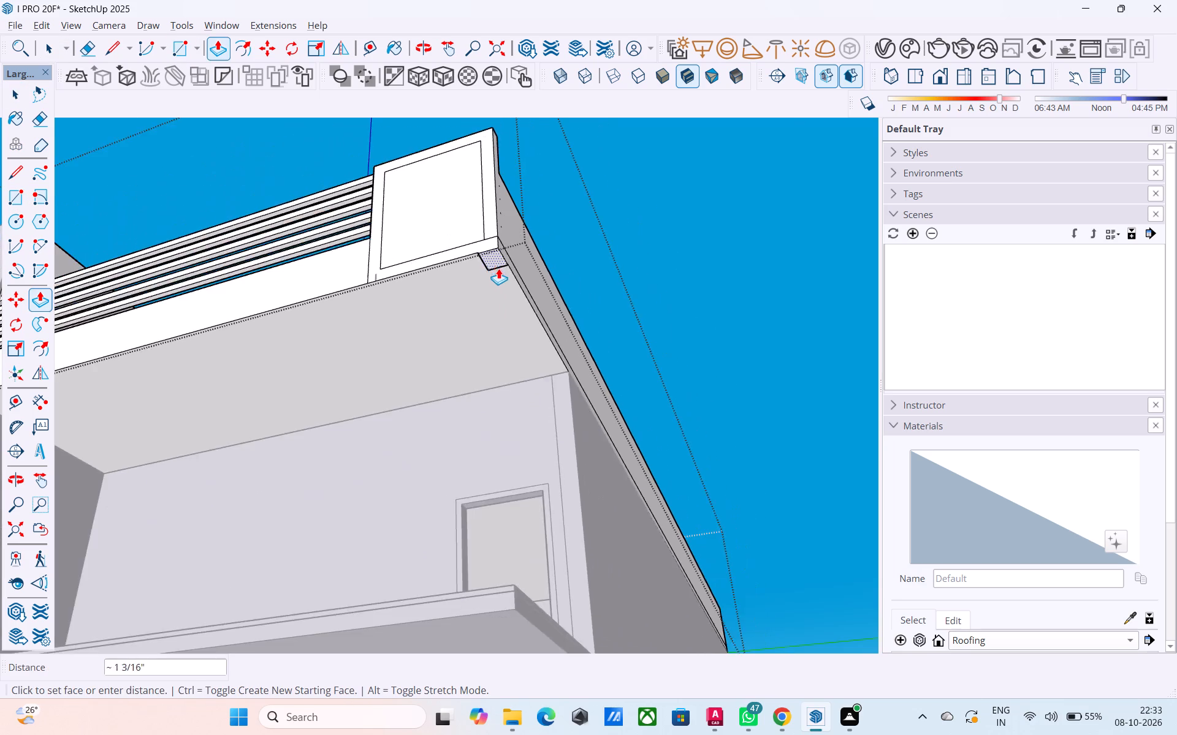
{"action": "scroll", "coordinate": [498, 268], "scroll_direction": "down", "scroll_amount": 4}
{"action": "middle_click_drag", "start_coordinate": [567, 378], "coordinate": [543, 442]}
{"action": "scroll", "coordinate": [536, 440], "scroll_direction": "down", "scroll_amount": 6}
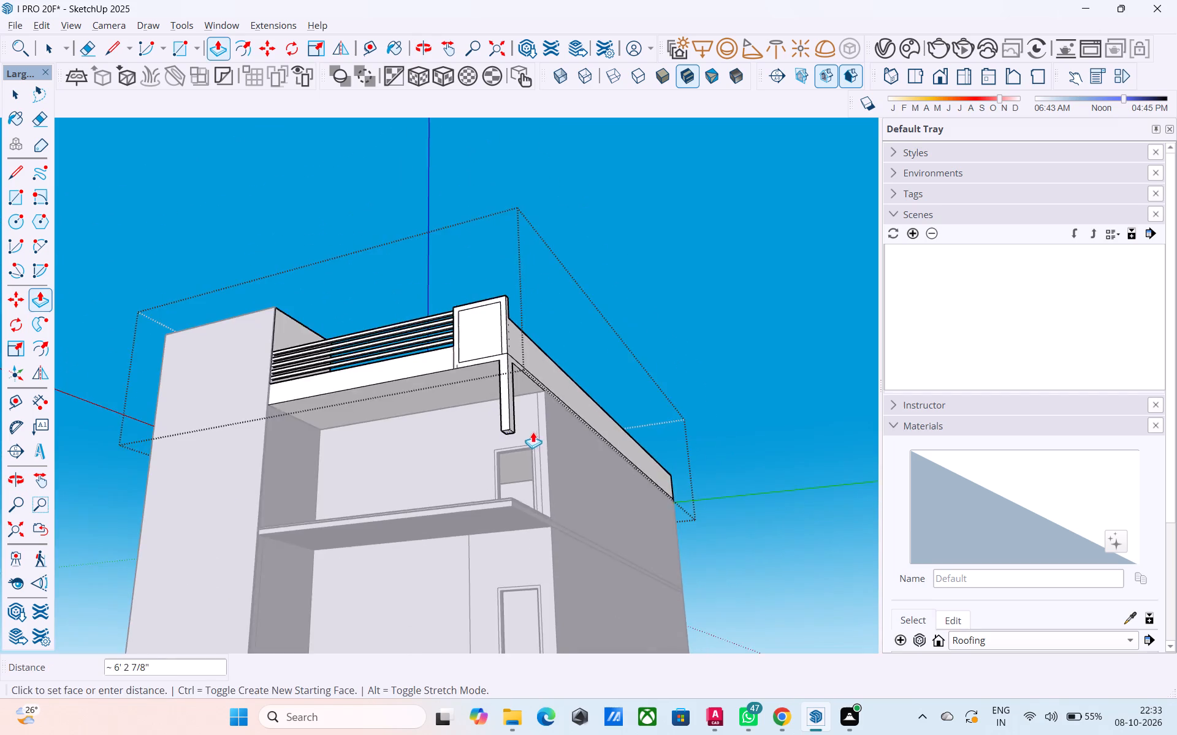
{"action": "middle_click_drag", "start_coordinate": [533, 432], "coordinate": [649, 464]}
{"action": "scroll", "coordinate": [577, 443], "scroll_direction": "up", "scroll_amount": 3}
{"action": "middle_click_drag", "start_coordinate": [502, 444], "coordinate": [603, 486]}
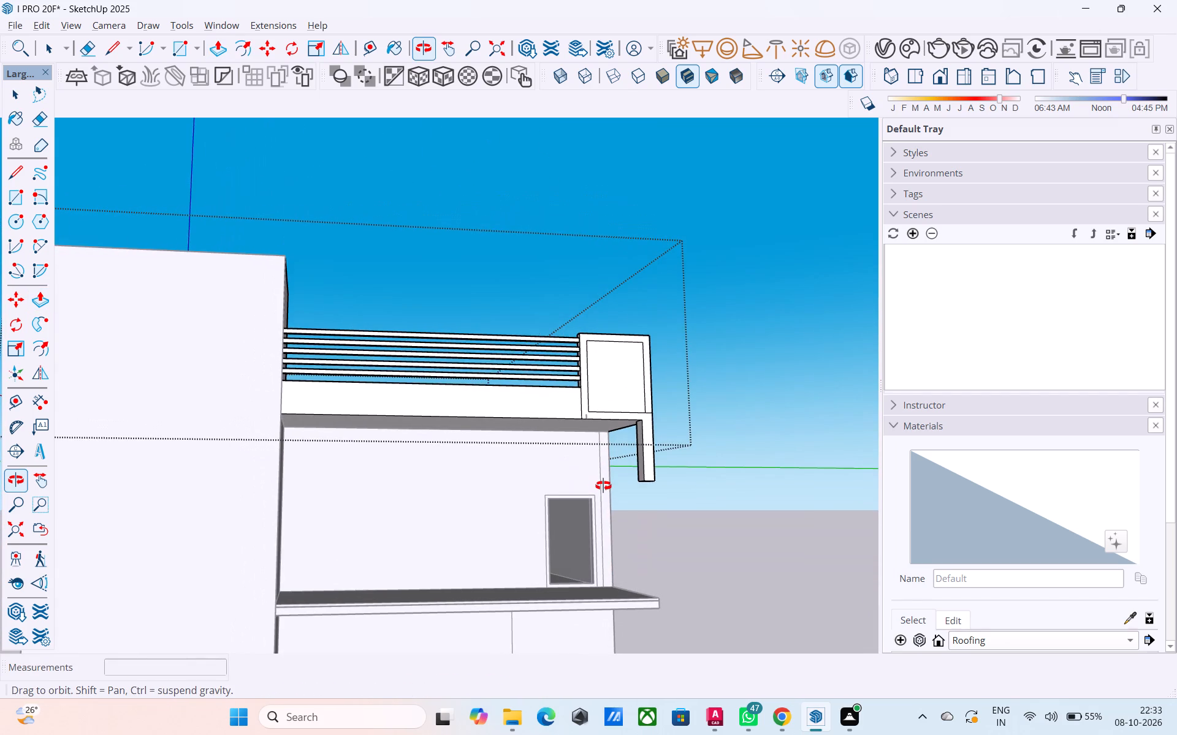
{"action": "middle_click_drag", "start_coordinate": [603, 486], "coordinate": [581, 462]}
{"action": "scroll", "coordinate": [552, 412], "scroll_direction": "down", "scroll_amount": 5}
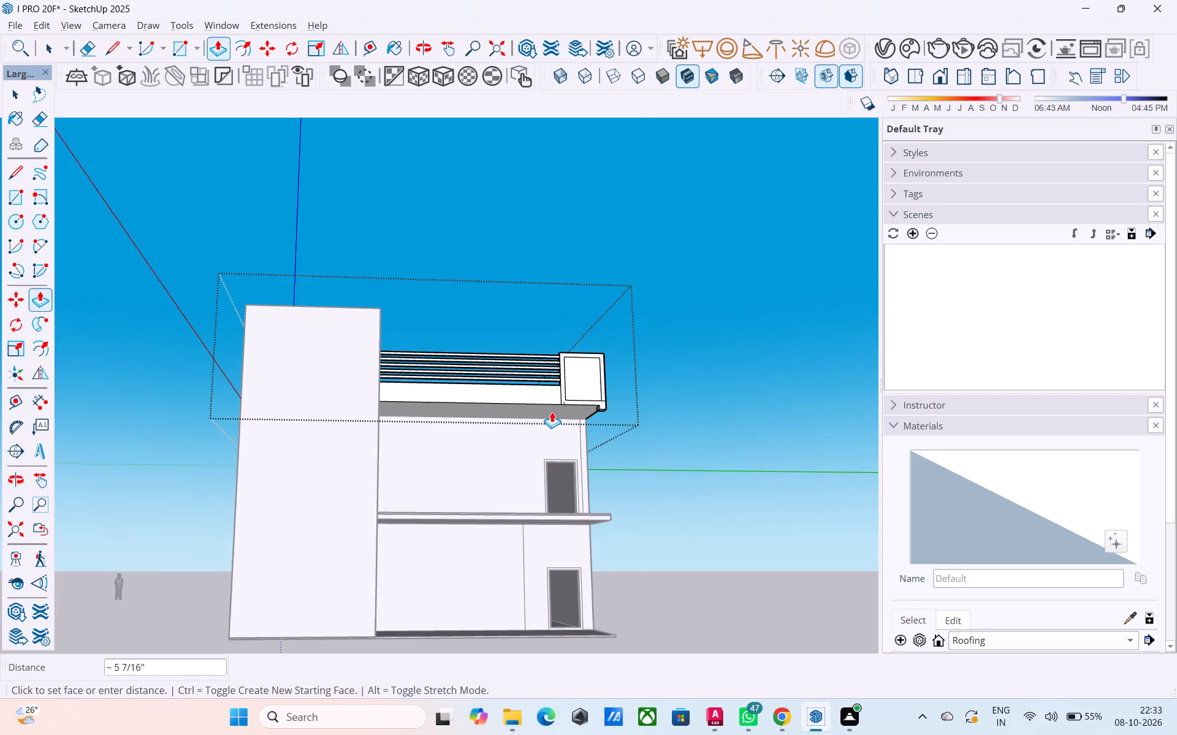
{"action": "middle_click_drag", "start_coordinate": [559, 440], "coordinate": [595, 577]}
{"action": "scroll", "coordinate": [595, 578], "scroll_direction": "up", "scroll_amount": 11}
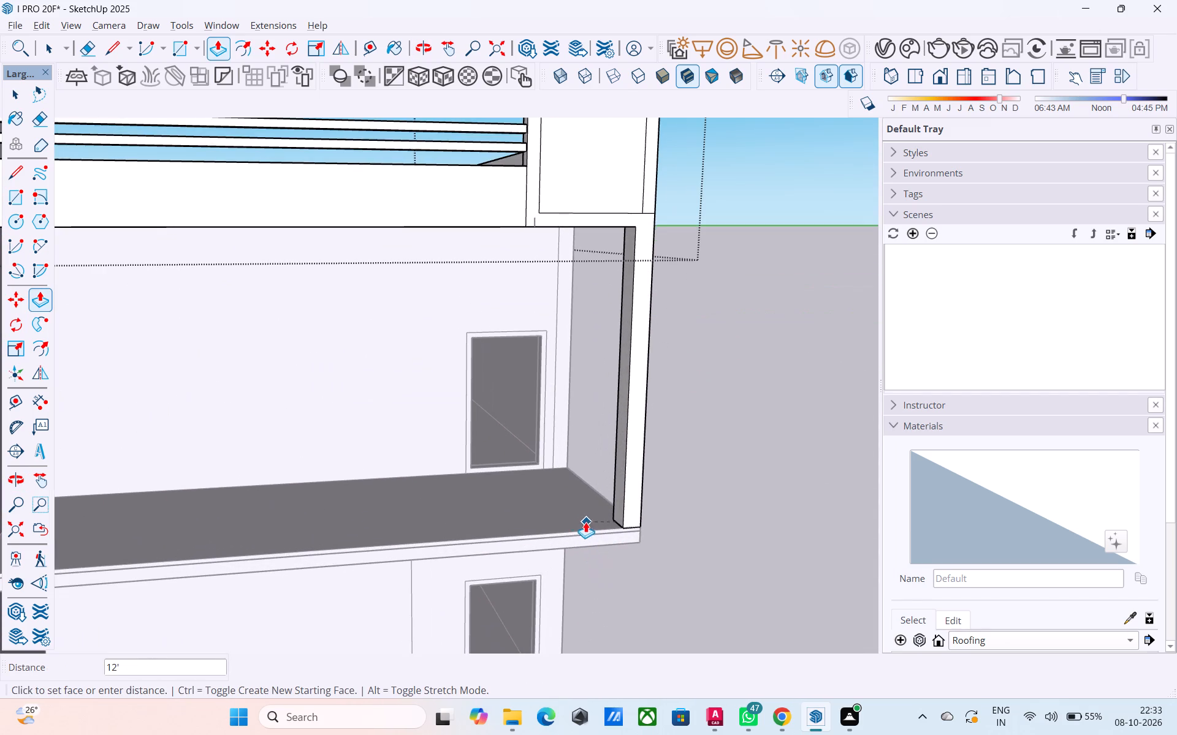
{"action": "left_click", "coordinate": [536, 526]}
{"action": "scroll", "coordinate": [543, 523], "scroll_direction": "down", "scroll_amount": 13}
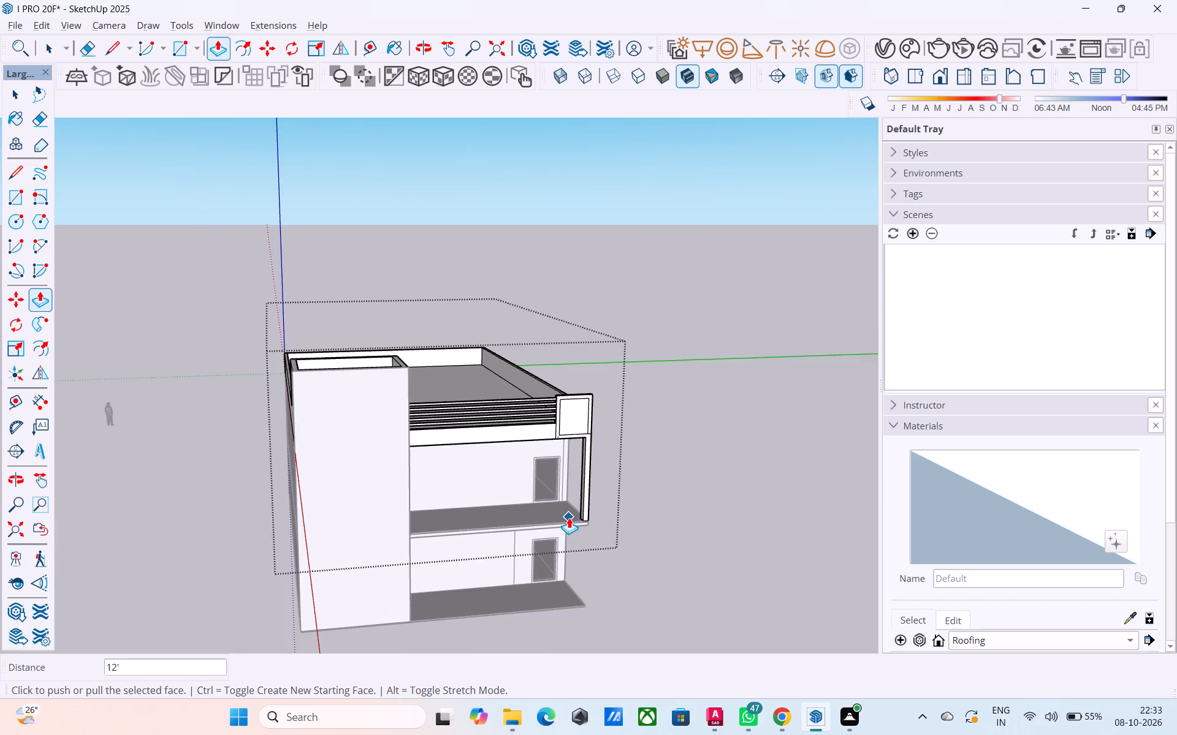
Close the group and examine the front facade, checking how the corner column meets the projecting slab and the storey below.
{"action": "middle_click_drag", "start_coordinate": [569, 518], "coordinate": [443, 450]}
{"action": "key", "text": "space"}
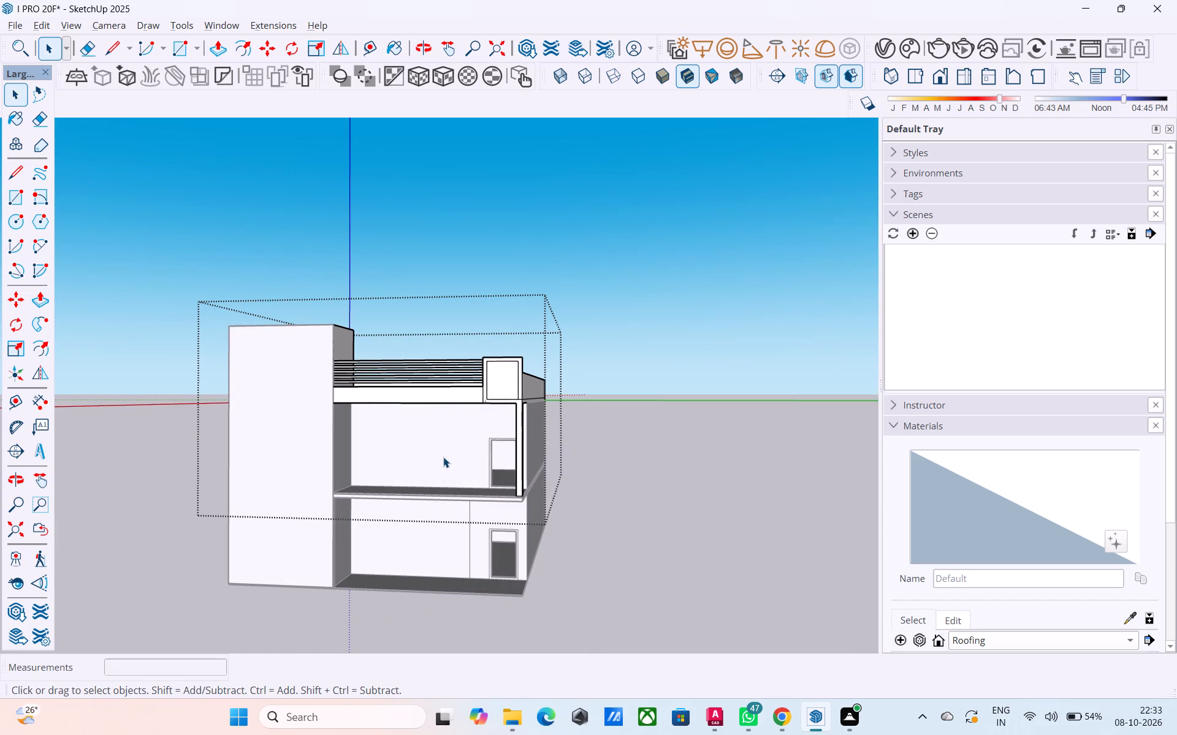
{"action": "middle_click_drag", "start_coordinate": [435, 458], "coordinate": [435, 453], "text": "shift"}
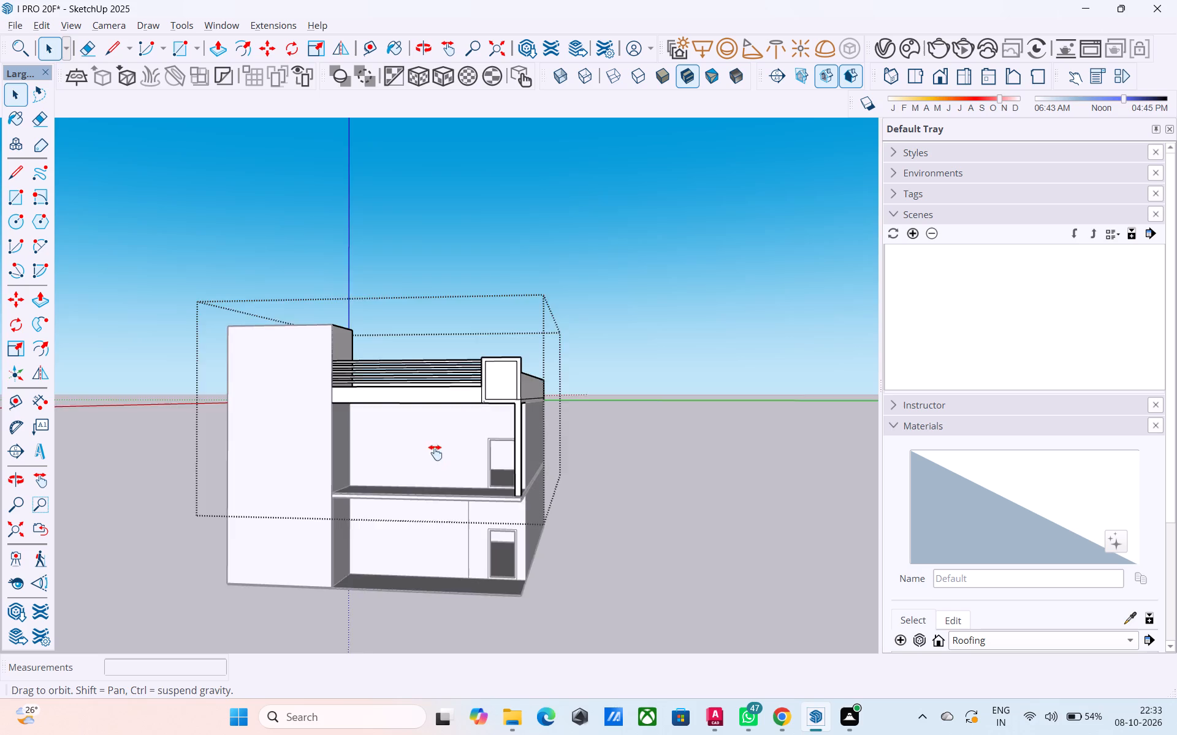
{"action": "middle_click_drag", "start_coordinate": [435, 453], "coordinate": [516, 447], "text": "shift"}
{"action": "left_click", "coordinate": [649, 477]}
{"action": "middle_click_drag", "start_coordinate": [430, 476], "coordinate": [696, 535]}
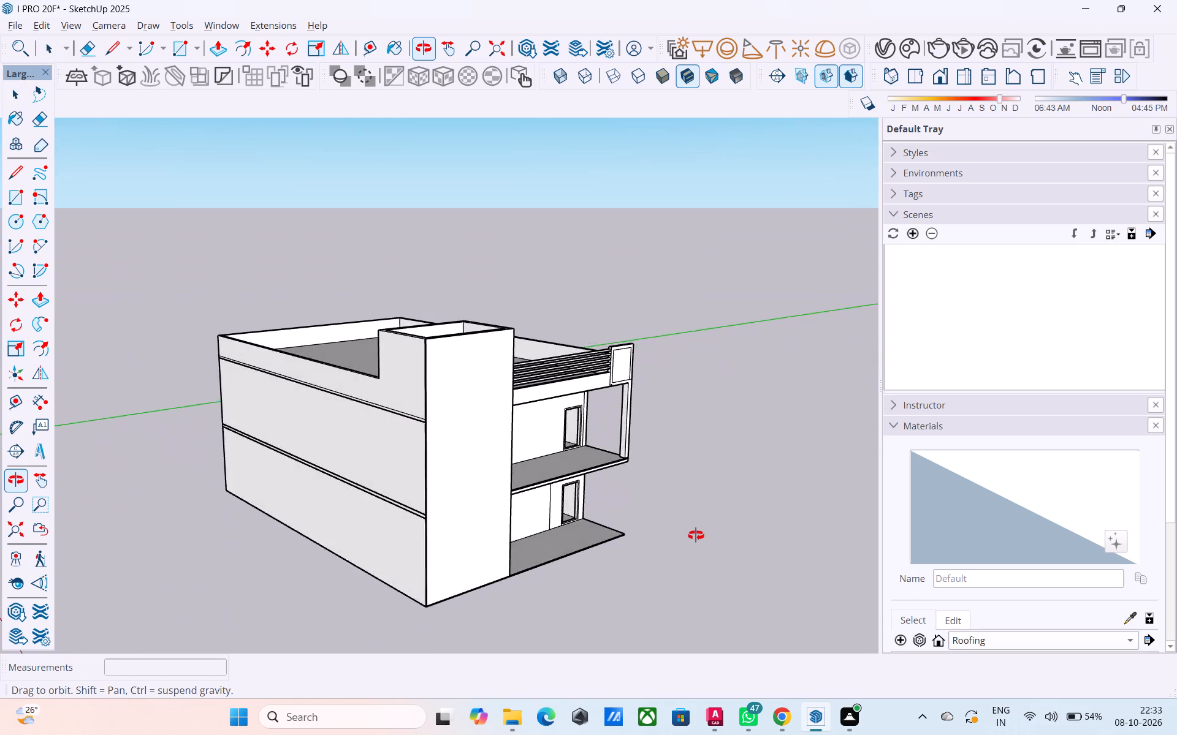
{"action": "middle_click_drag", "start_coordinate": [696, 535], "coordinate": [378, 454]}
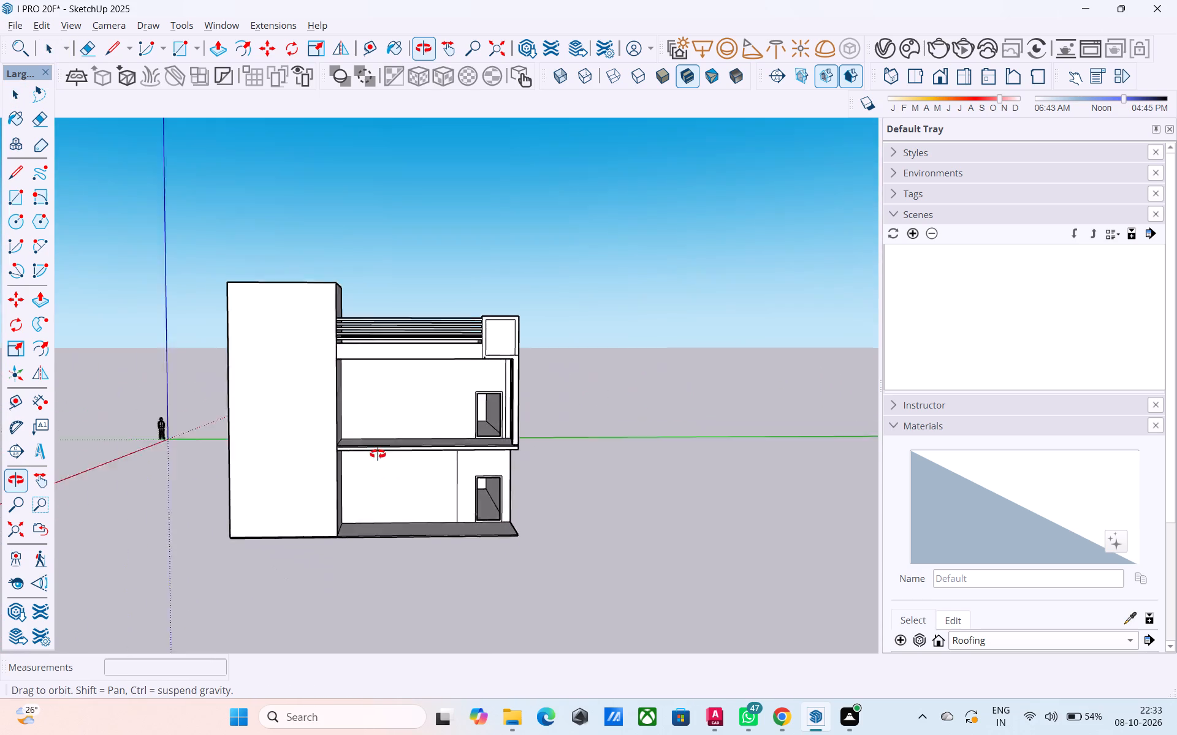
{"action": "middle_click_drag", "start_coordinate": [378, 454], "coordinate": [376, 454]}
{"action": "scroll", "coordinate": [467, 451], "scroll_direction": "up", "scroll_amount": 3}
{"action": "scroll", "coordinate": [505, 488], "scroll_direction": "up", "scroll_amount": 1}
{"action": "middle_click_drag", "start_coordinate": [505, 480], "coordinate": [504, 447]}
{"action": "scroll", "coordinate": [508, 433], "scroll_direction": "up", "scroll_amount": 5}
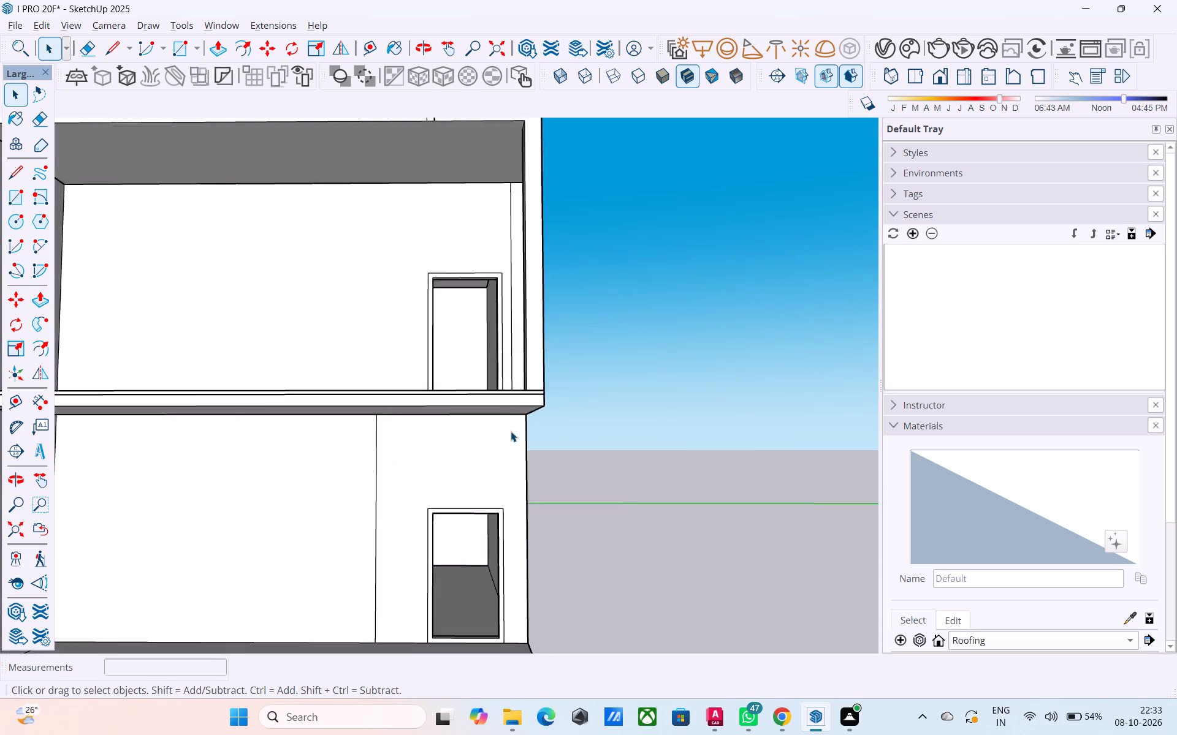
{"action": "scroll", "coordinate": [511, 431], "scroll_direction": "up", "scroll_amount": 4}
{"action": "middle_click_drag", "start_coordinate": [520, 422], "coordinate": [510, 384]}
{"action": "scroll", "coordinate": [510, 384], "scroll_direction": "down", "scroll_amount": 4}
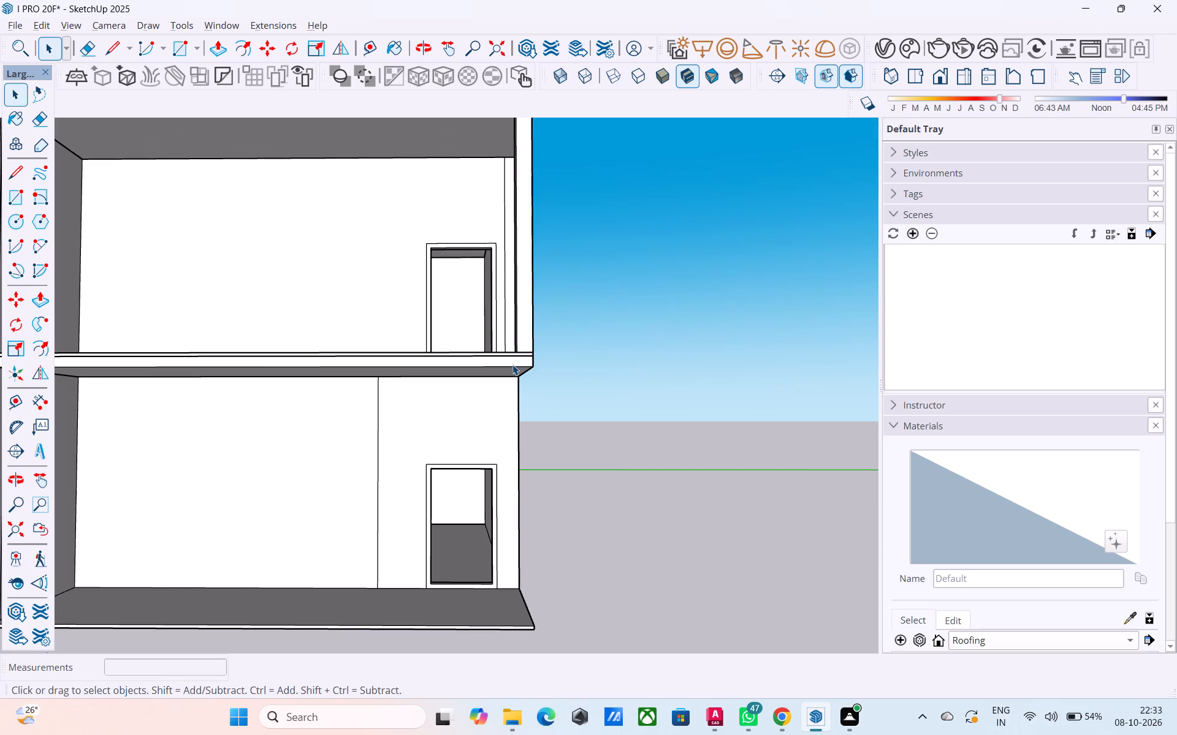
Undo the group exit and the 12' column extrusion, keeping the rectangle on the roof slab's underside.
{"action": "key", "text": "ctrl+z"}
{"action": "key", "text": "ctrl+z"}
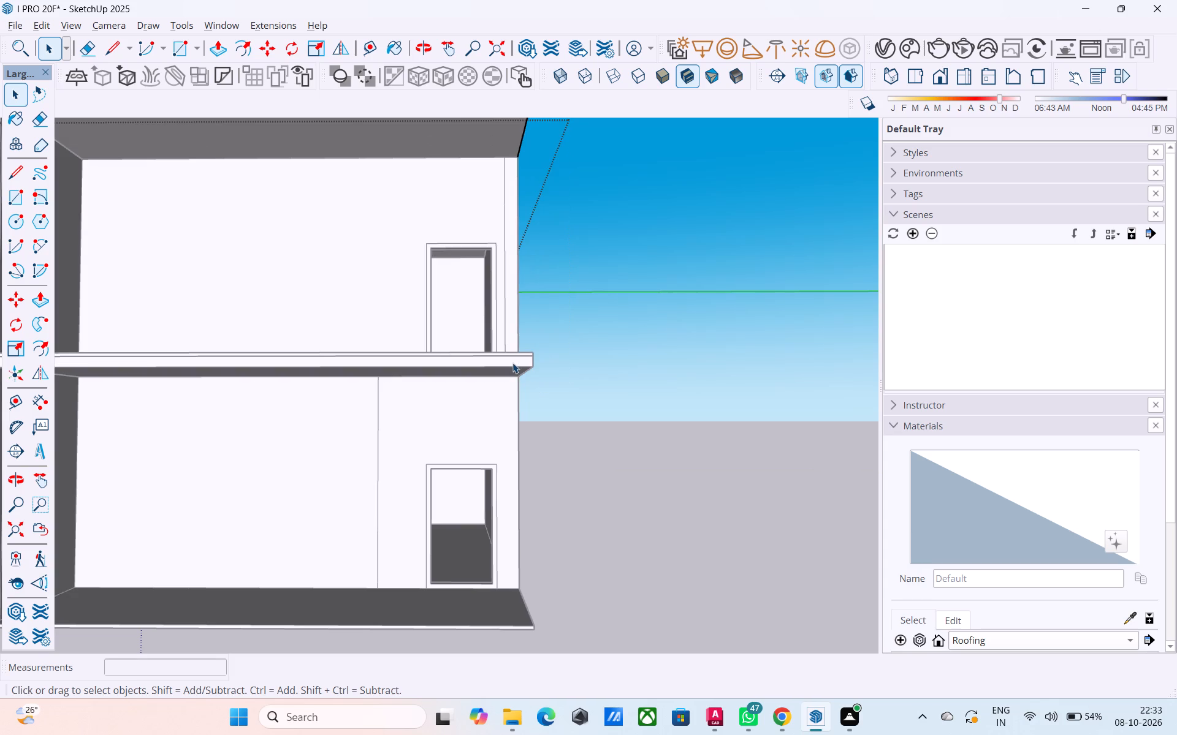
Push/Pull the corner rectangle down 24' 8" to the top of the ground-level slab, forming a full-height front corner column.
{"action": "middle_click_drag", "start_coordinate": [508, 347], "coordinate": [504, 483], "text": "shift"}
{"action": "middle_click_drag", "start_coordinate": [486, 404], "coordinate": [482, 380]}
{"action": "scroll", "coordinate": [485, 244], "scroll_direction": "up", "scroll_amount": 6}
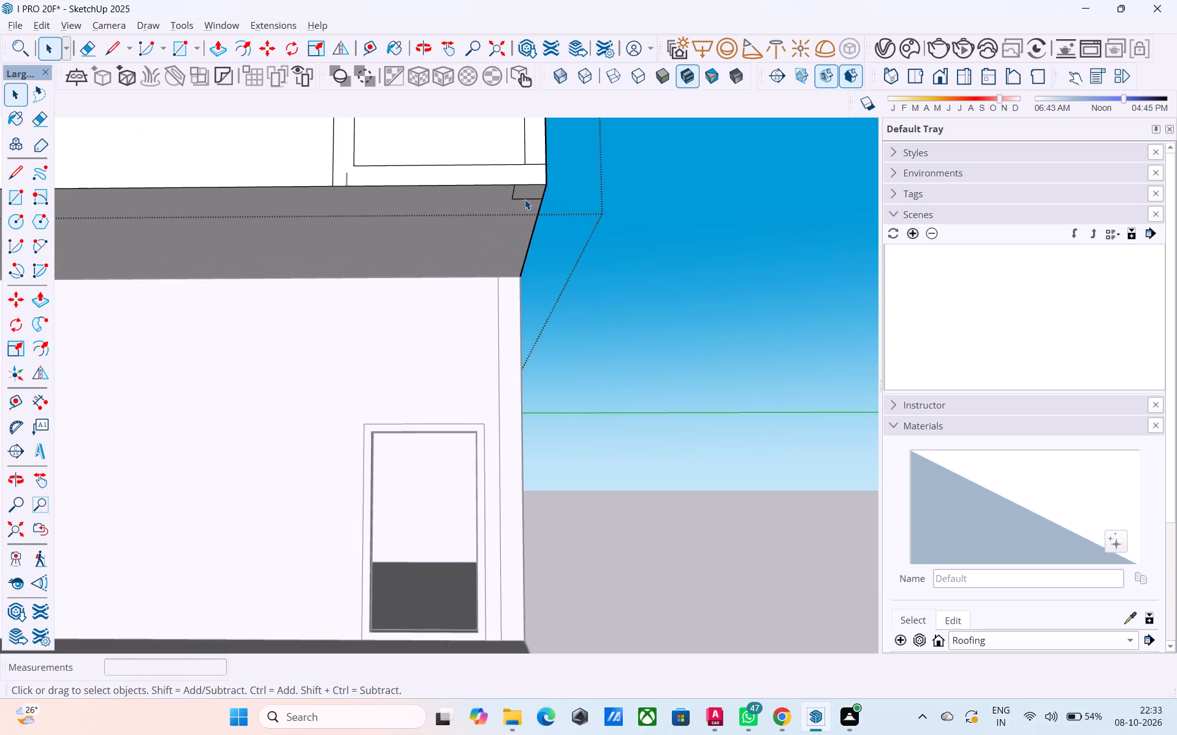
{"action": "left_click", "coordinate": [525, 197]}
{"action": "scroll", "coordinate": [525, 195], "scroll_direction": "up", "scroll_amount": 2}
{"action": "left_click", "coordinate": [525, 183]}
{"action": "left_click", "coordinate": [527, 194]}
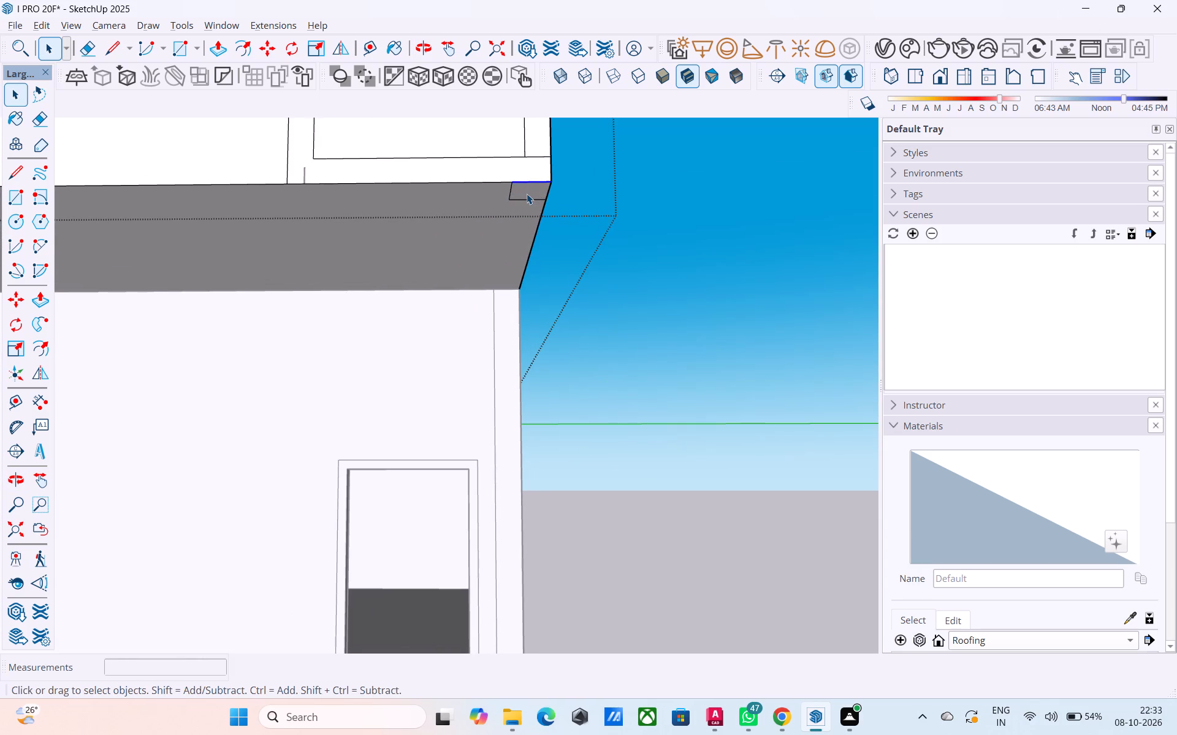
{"action": "key", "text": "p"}
{"action": "left_click", "coordinate": [528, 192]}
{"action": "scroll", "coordinate": [539, 281], "scroll_direction": "down", "scroll_amount": 11}
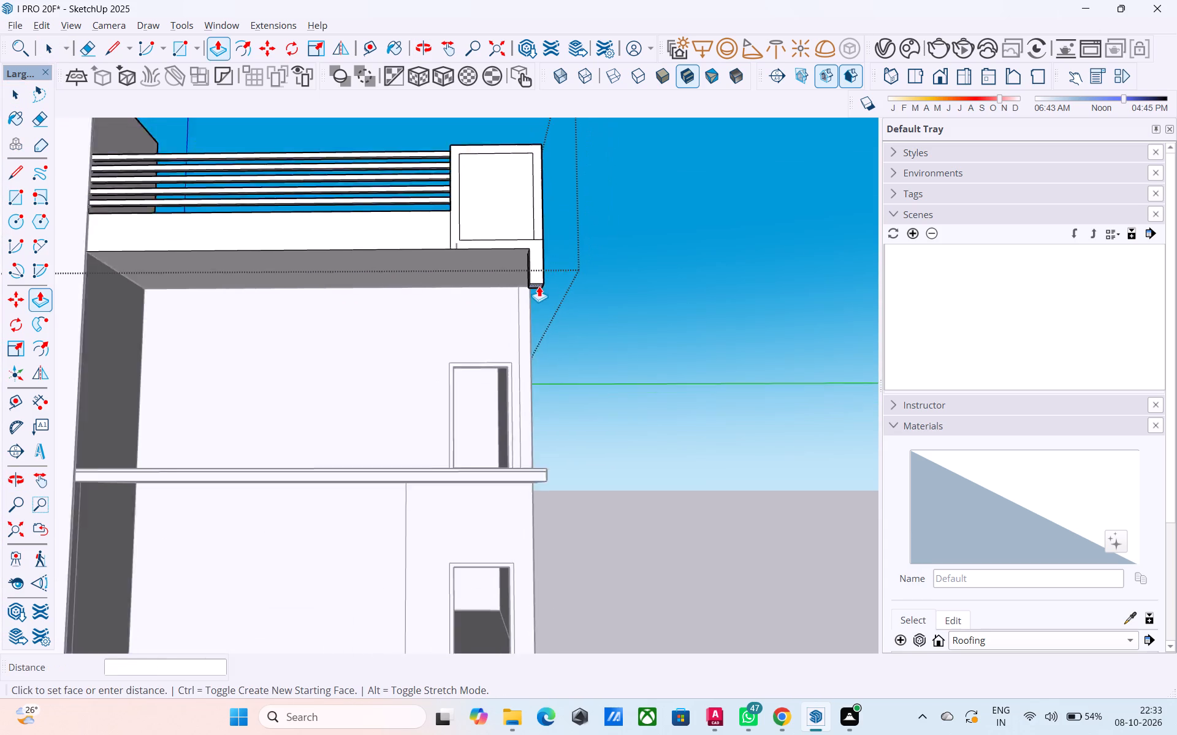
{"action": "scroll", "coordinate": [539, 286], "scroll_direction": "down", "scroll_amount": 1}
{"action": "middle_click_drag", "start_coordinate": [566, 538], "coordinate": [524, 475], "text": "shift"}
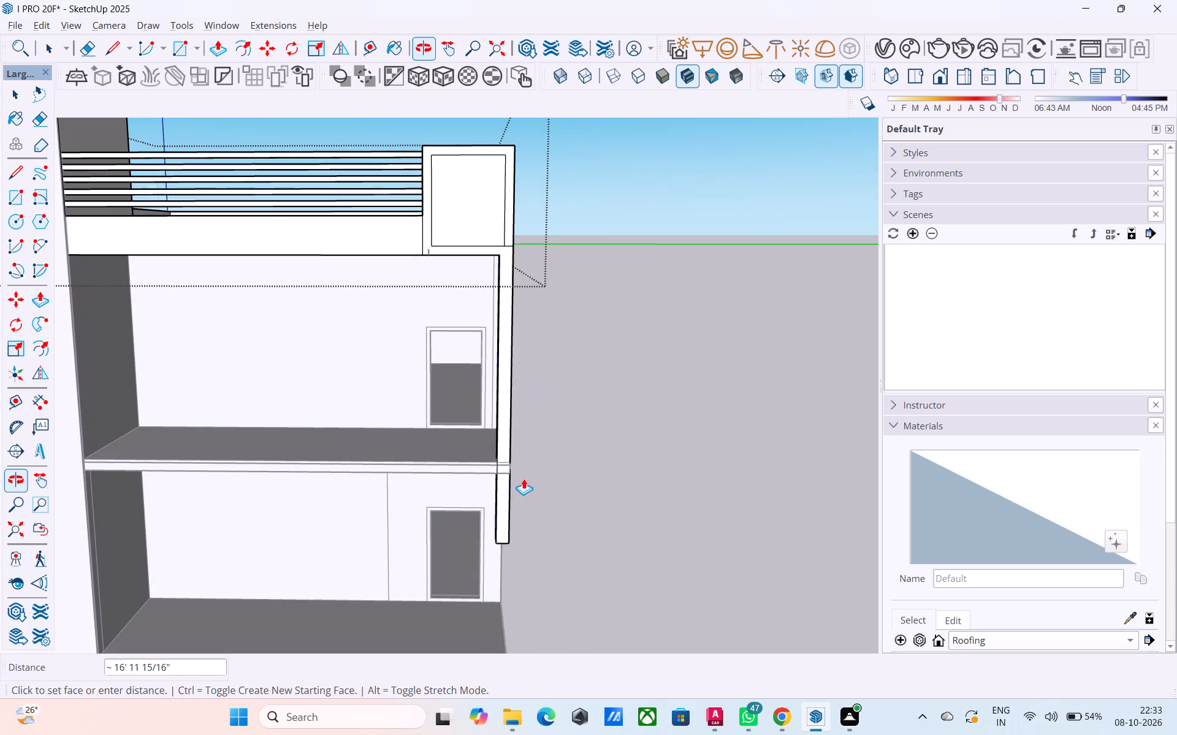
{"action": "middle_click_drag", "start_coordinate": [457, 603], "coordinate": [490, 428]}
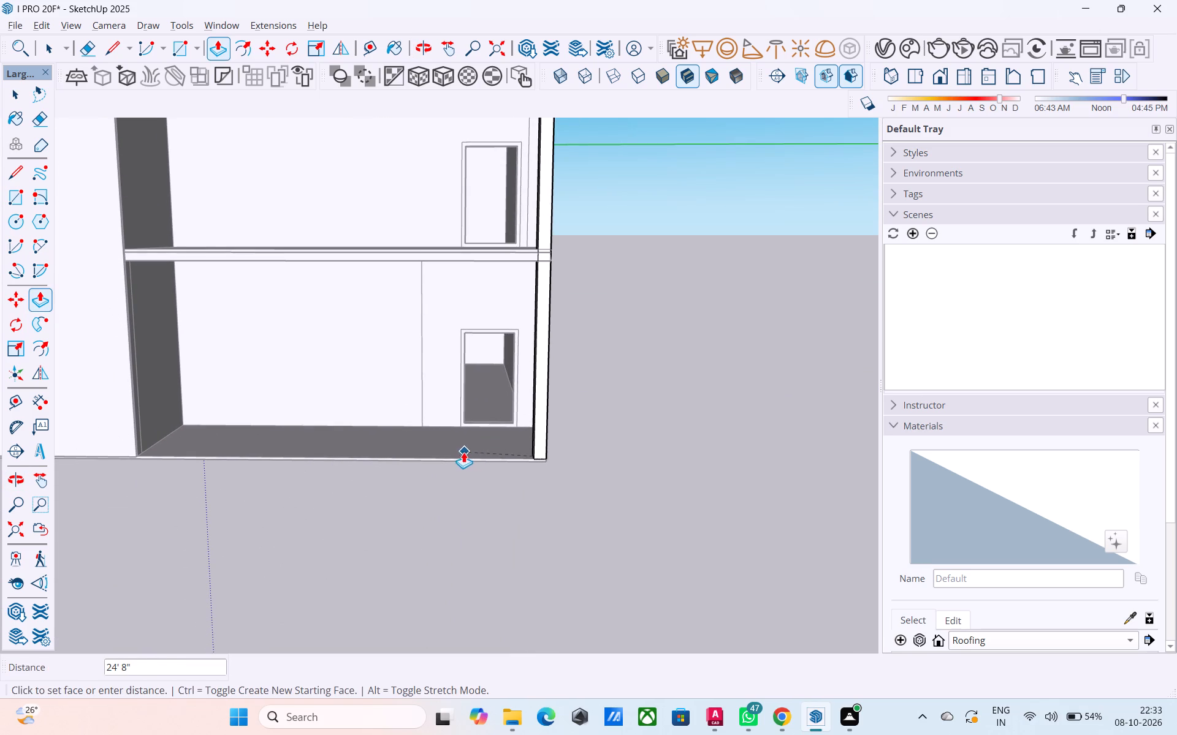
{"action": "middle_click_drag", "start_coordinate": [444, 458], "coordinate": [451, 577]}
{"action": "left_click", "coordinate": [402, 533]}
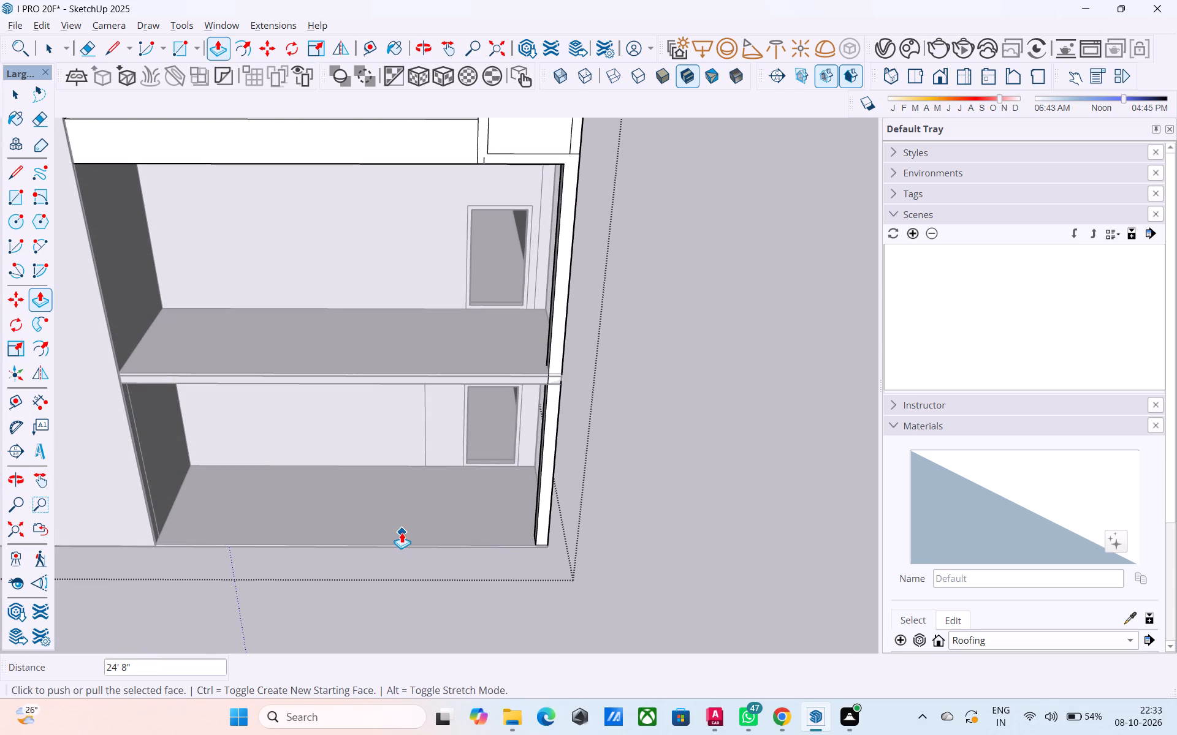
Close the group and examine the full-height front corner column where it meets the upper floor's projecting slab.
{"action": "key", "text": "space"}
{"action": "left_click", "coordinate": [625, 493]}
{"action": "middle_click_drag", "start_coordinate": [575, 496], "coordinate": [603, 421]}
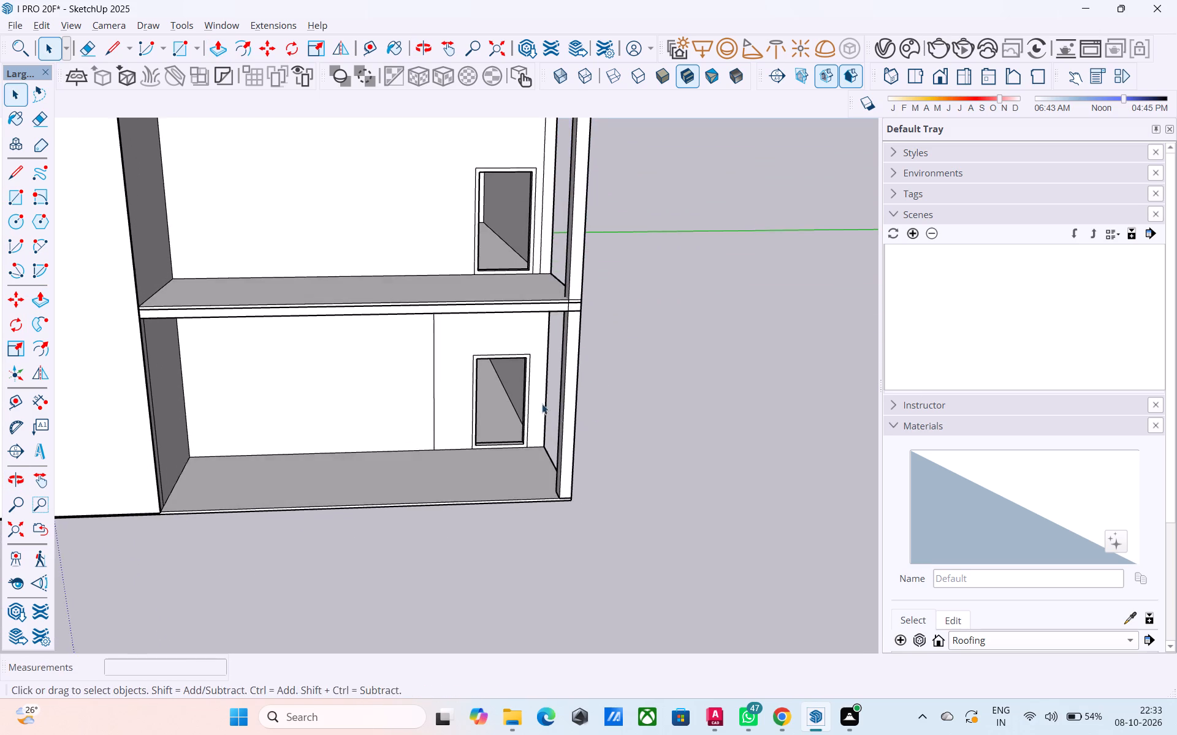
{"action": "middle_click_drag", "start_coordinate": [538, 401], "coordinate": [569, 466]}
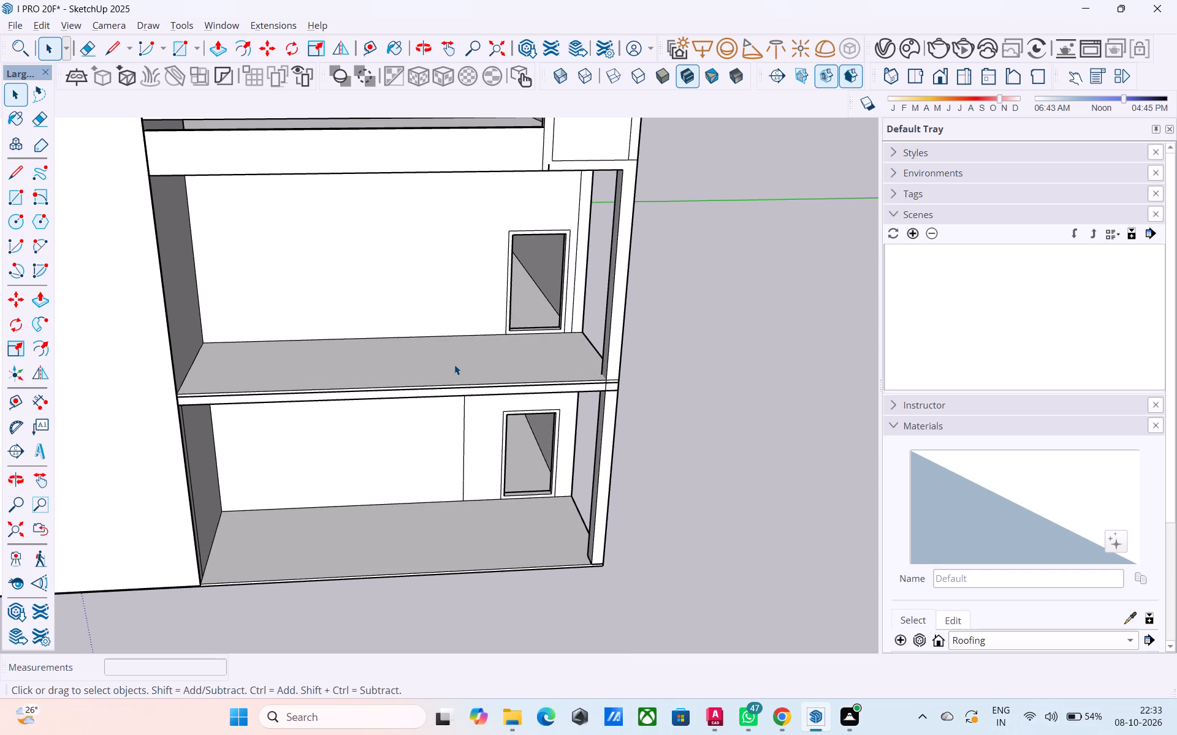
{"action": "middle_click_drag", "start_coordinate": [420, 300], "coordinate": [479, 322]}
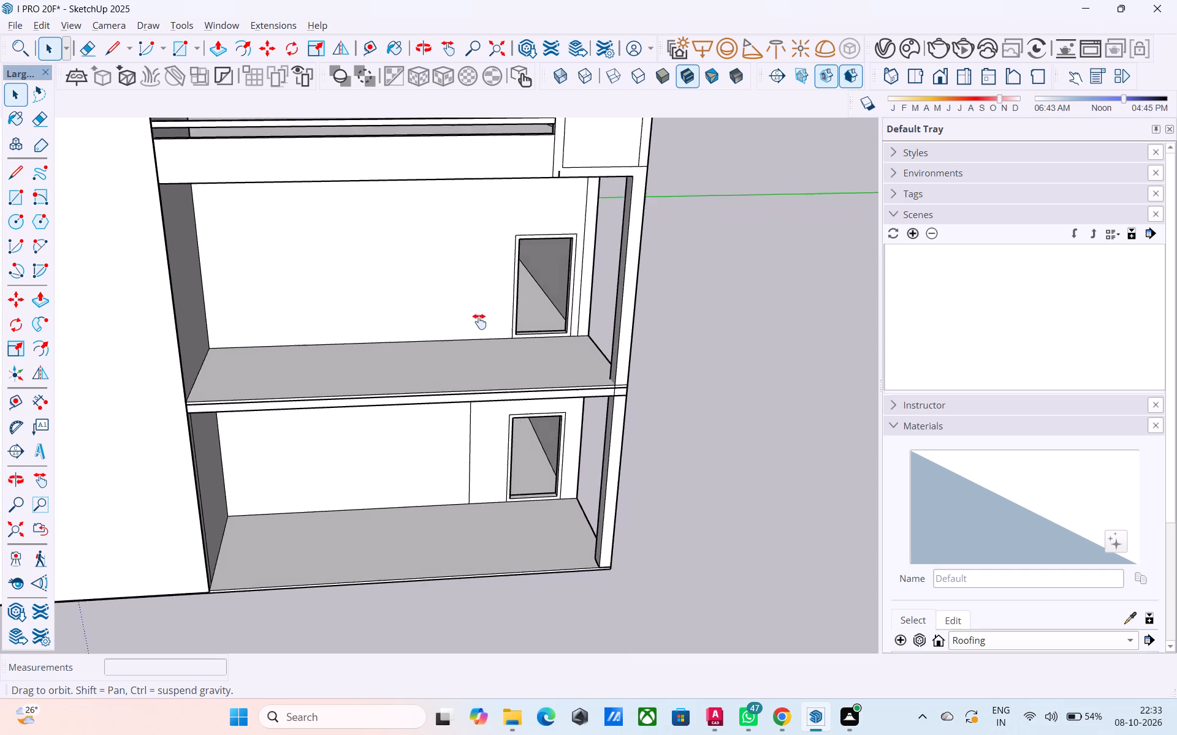
{"action": "middle_click_drag", "start_coordinate": [479, 322], "coordinate": [438, 331]}
{"action": "scroll", "coordinate": [414, 326], "scroll_direction": "down", "scroll_amount": 5}
{"action": "middle_click_drag", "start_coordinate": [496, 366], "coordinate": [265, 363]}
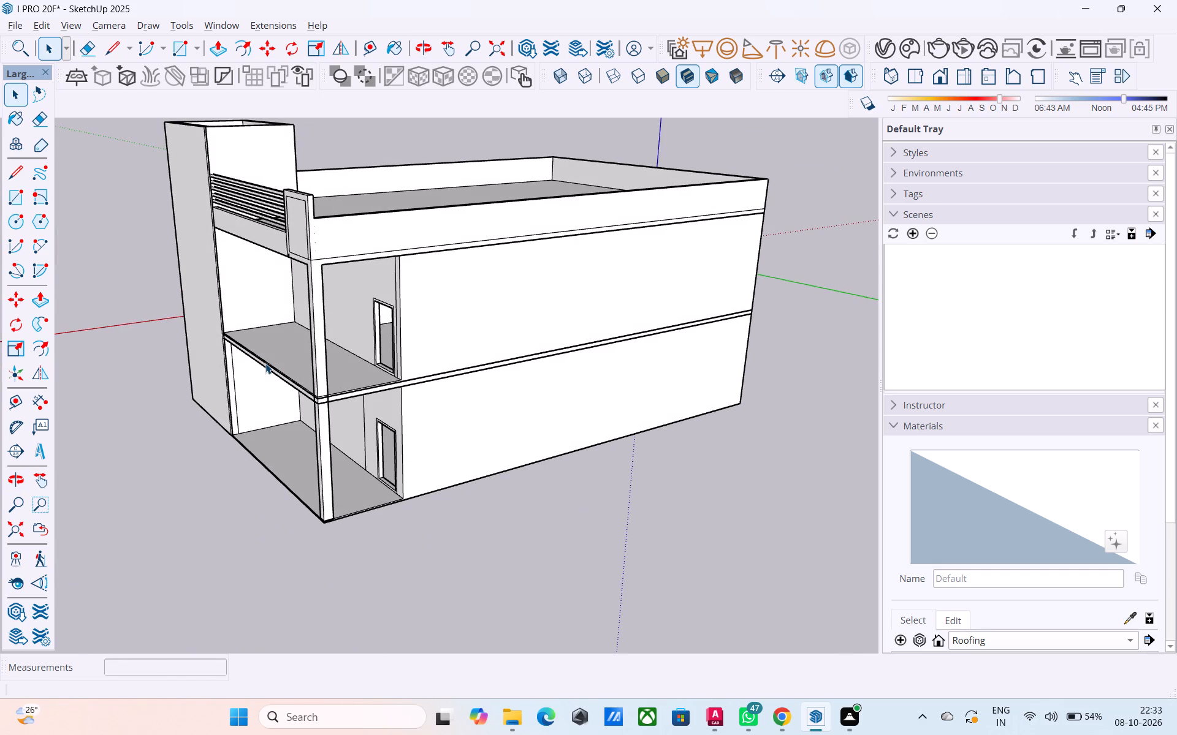
{"action": "scroll", "coordinate": [314, 395], "scroll_direction": "up", "scroll_amount": 9}
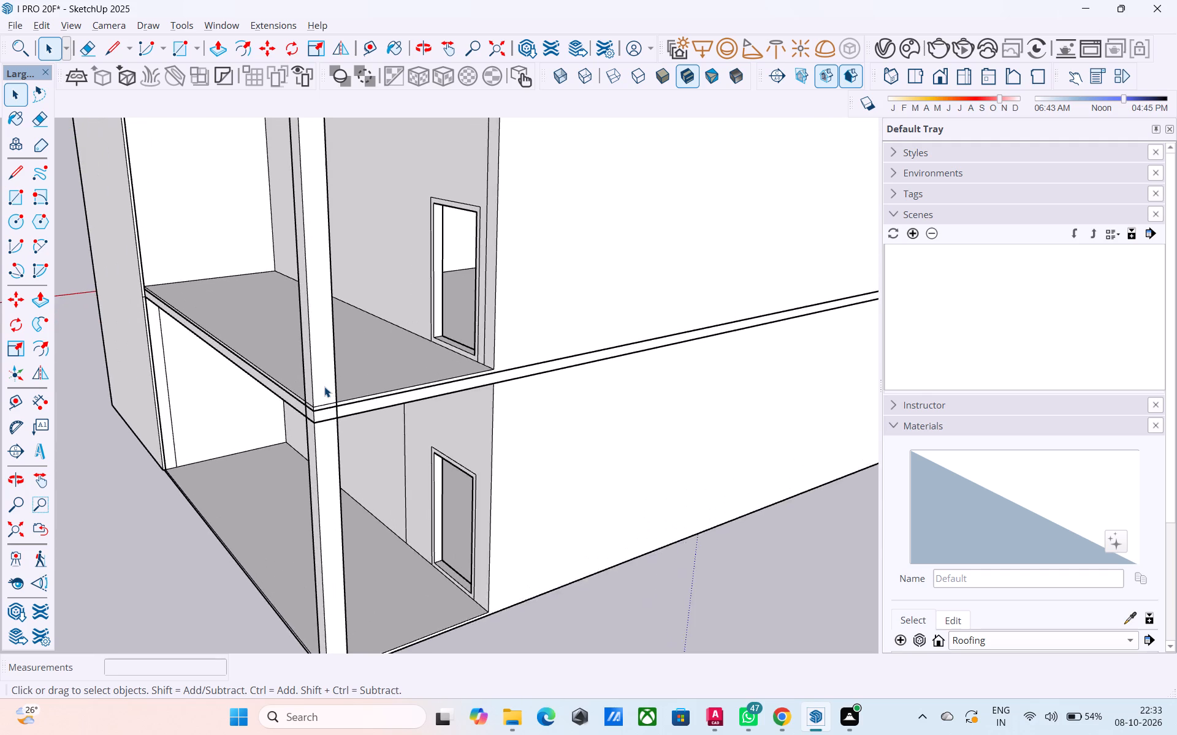
{"action": "scroll", "coordinate": [324, 386], "scroll_direction": "up", "scroll_amount": 3}
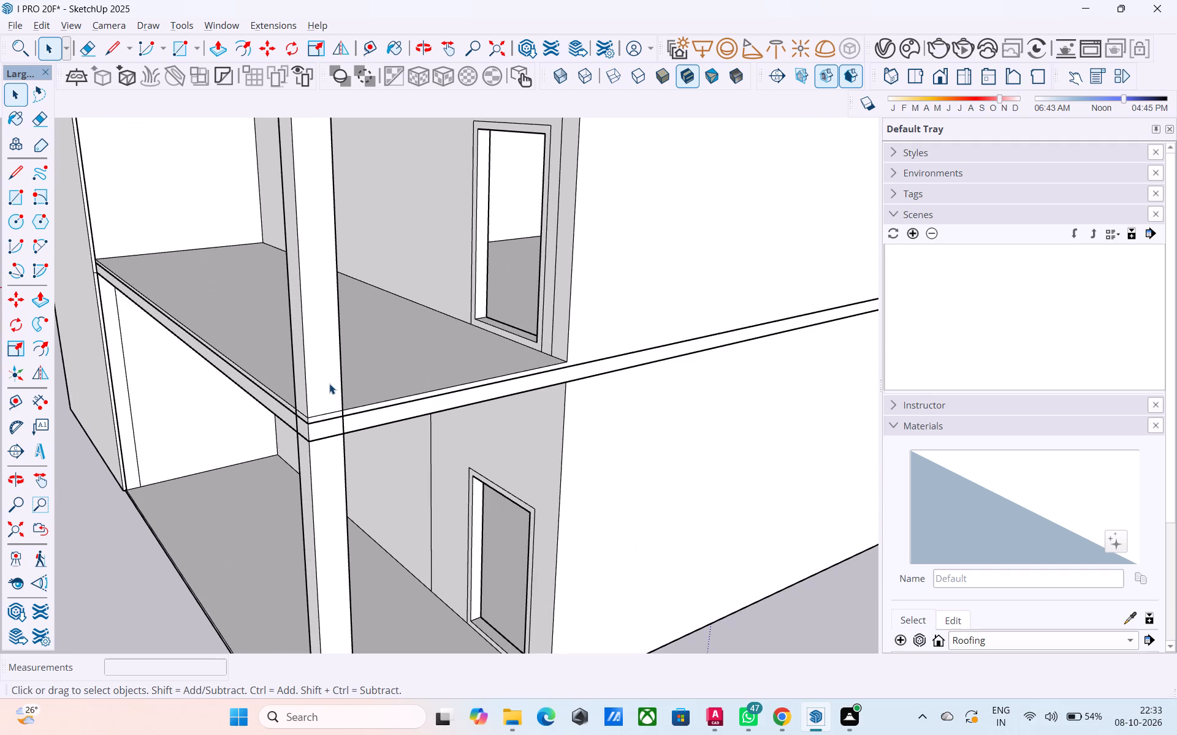
{"action": "middle_click_drag", "start_coordinate": [338, 393], "coordinate": [300, 390]}
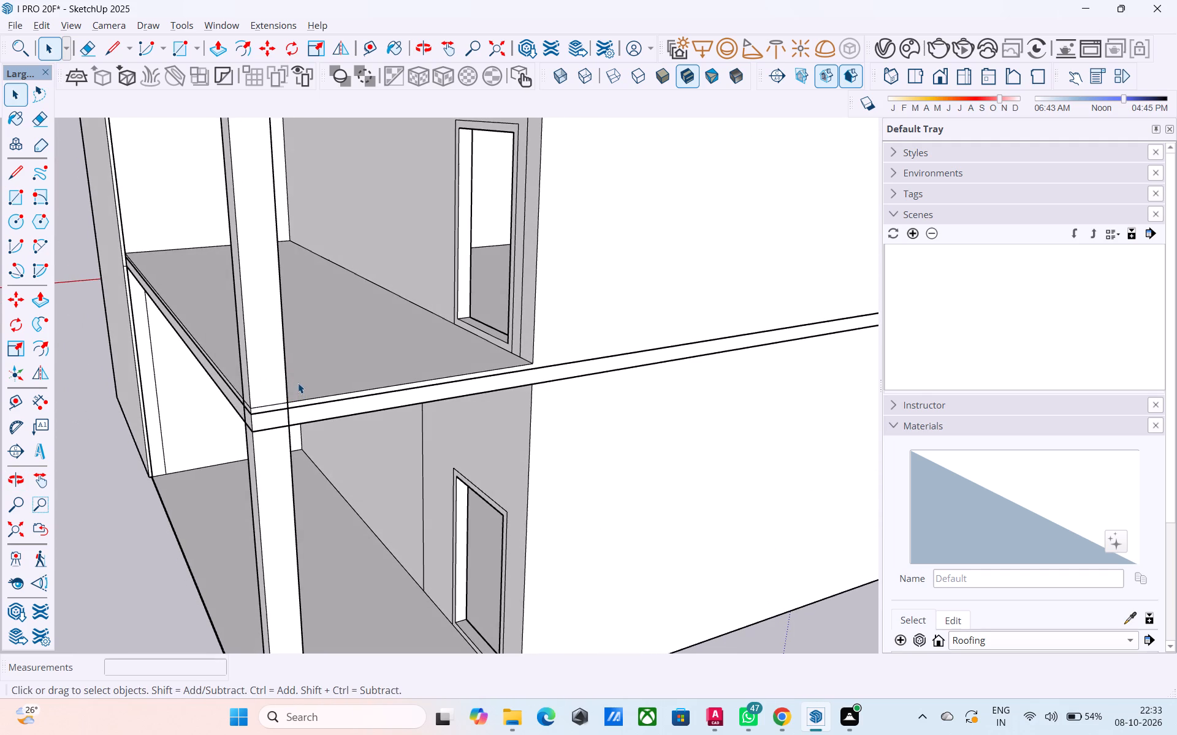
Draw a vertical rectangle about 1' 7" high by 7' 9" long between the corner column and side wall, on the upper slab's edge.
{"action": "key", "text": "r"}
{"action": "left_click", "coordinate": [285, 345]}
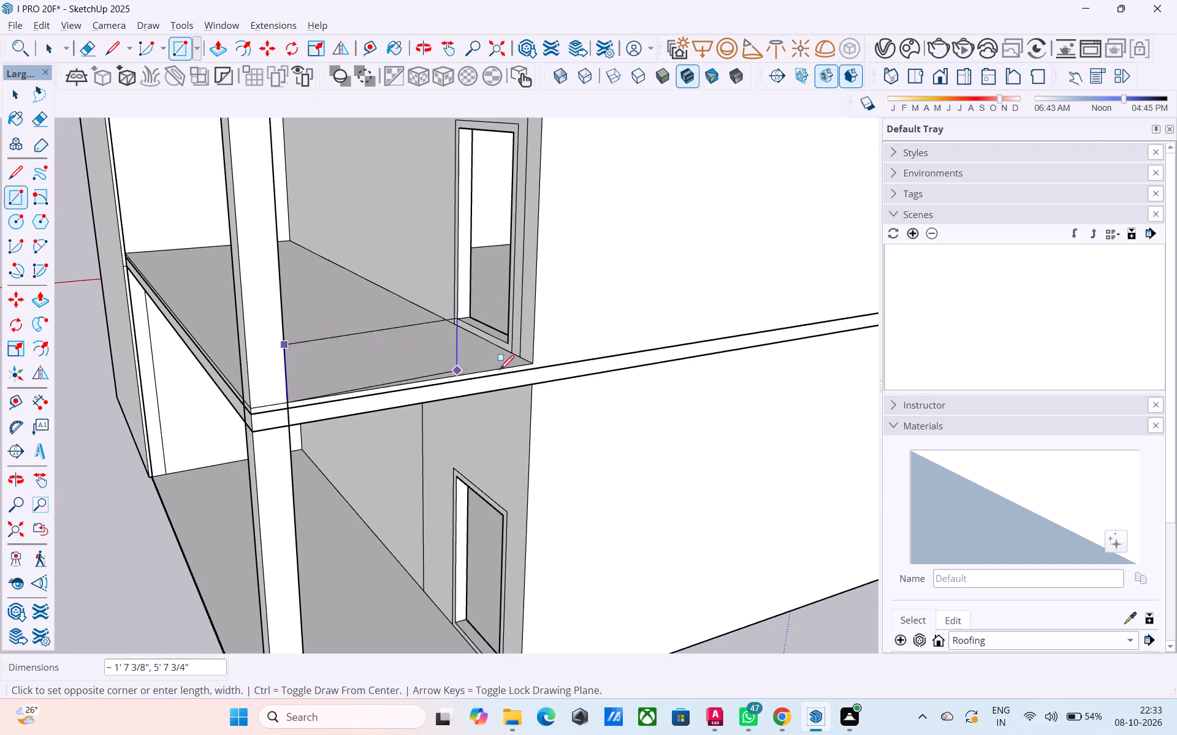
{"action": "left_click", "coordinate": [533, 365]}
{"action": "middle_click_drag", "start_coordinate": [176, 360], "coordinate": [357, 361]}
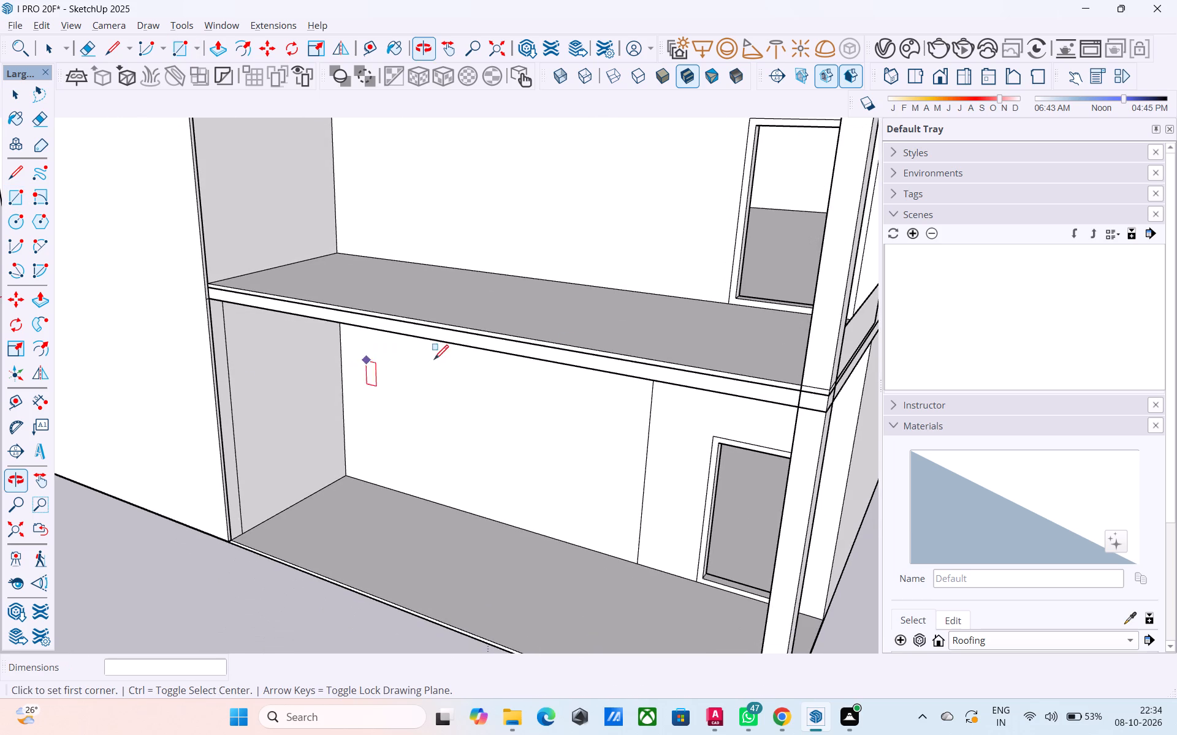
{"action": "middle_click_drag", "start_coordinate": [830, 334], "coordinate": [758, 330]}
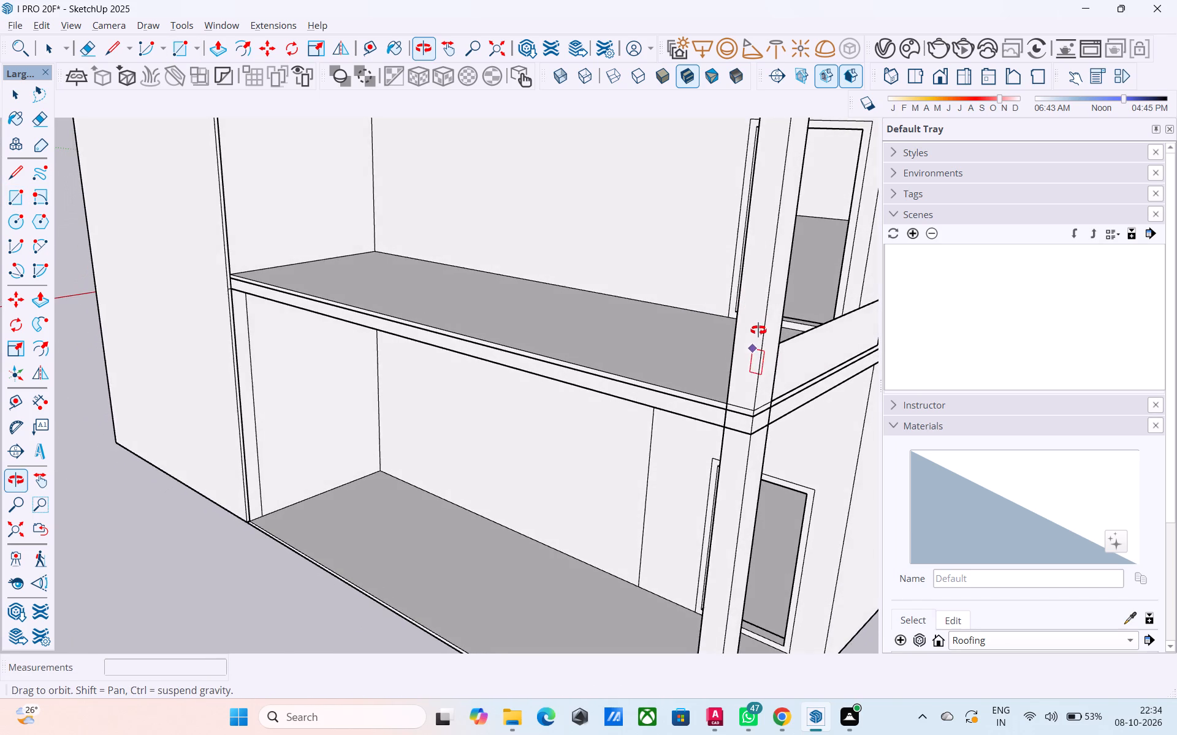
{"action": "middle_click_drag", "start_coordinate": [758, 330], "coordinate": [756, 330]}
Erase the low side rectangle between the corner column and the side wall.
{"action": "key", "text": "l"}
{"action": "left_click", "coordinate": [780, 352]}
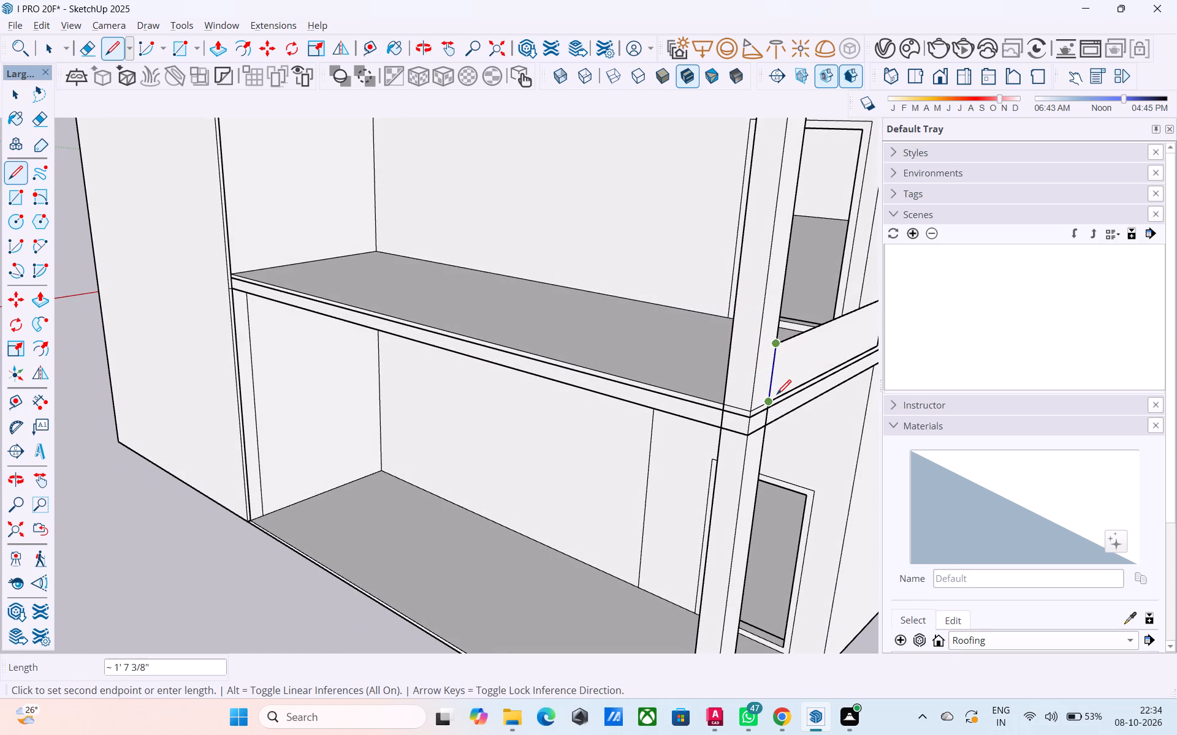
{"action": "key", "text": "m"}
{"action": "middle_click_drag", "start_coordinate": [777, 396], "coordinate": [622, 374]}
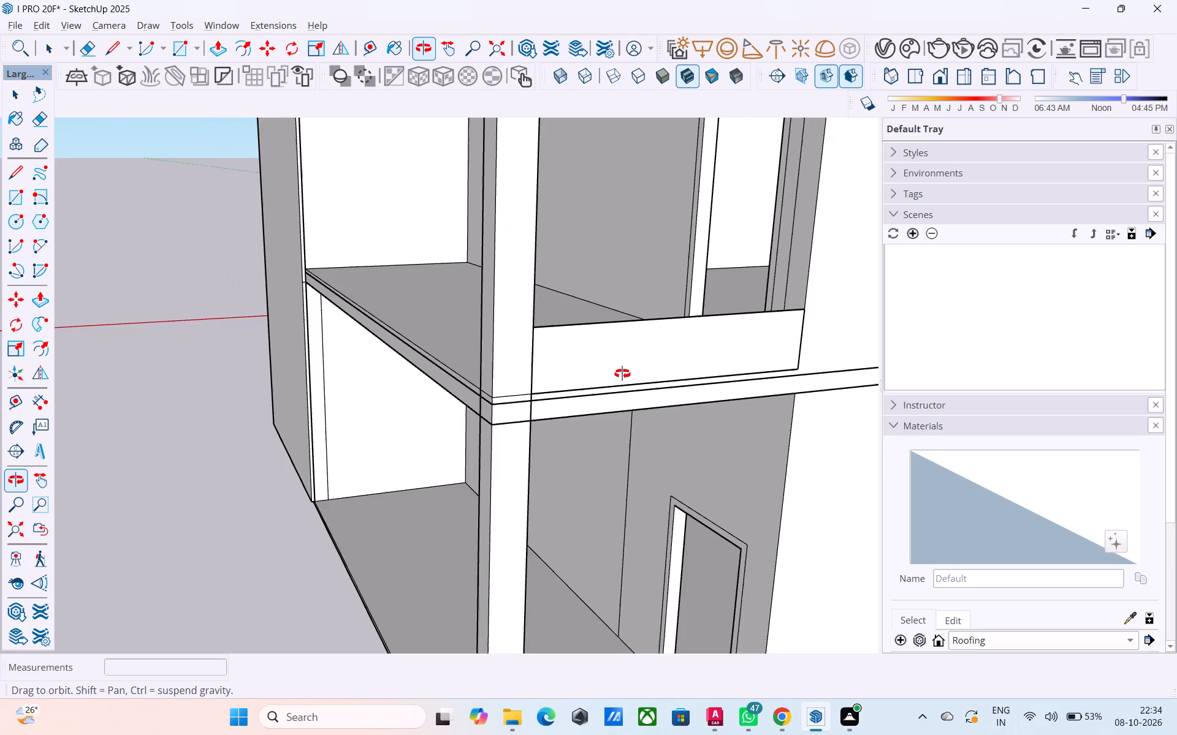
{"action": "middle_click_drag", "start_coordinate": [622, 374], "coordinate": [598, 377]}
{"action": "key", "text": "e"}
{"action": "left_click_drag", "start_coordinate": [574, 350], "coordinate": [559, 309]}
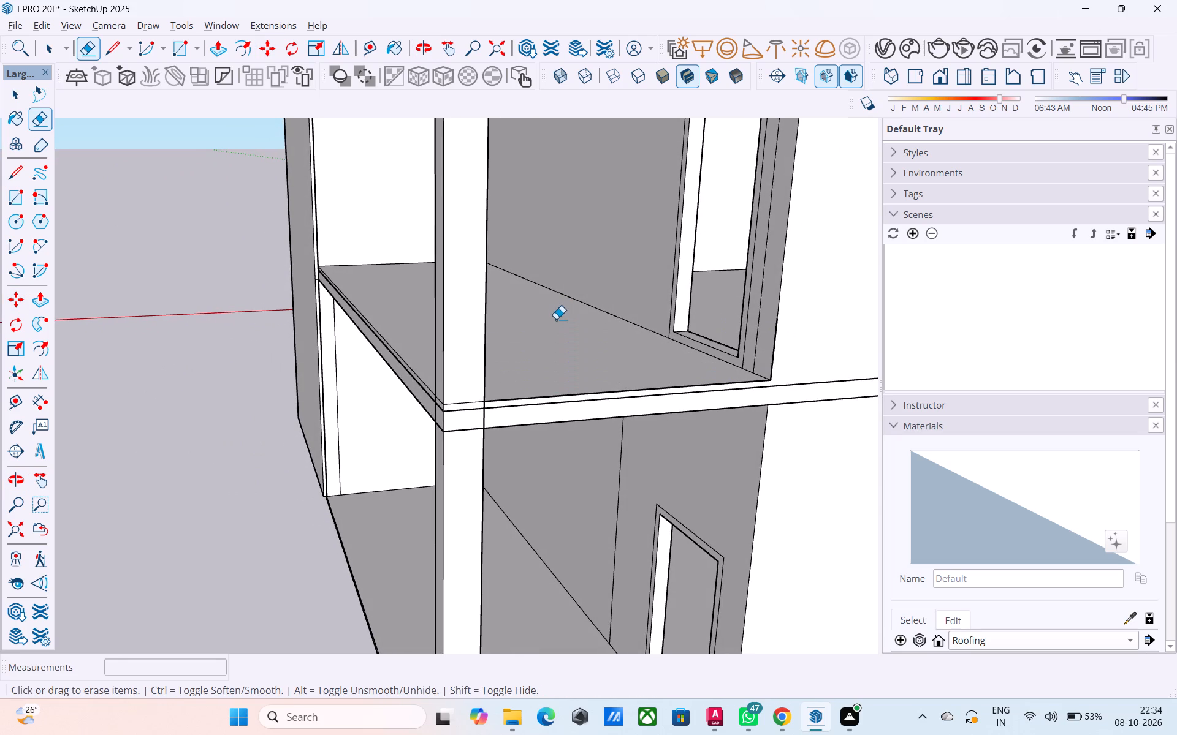
Mark 3' up the corner column from the upper slab and draw a 7' 9" by 3' side parapet rectangle to the wall.
{"action": "key", "text": "space"}
{"action": "key", "text": "l"}
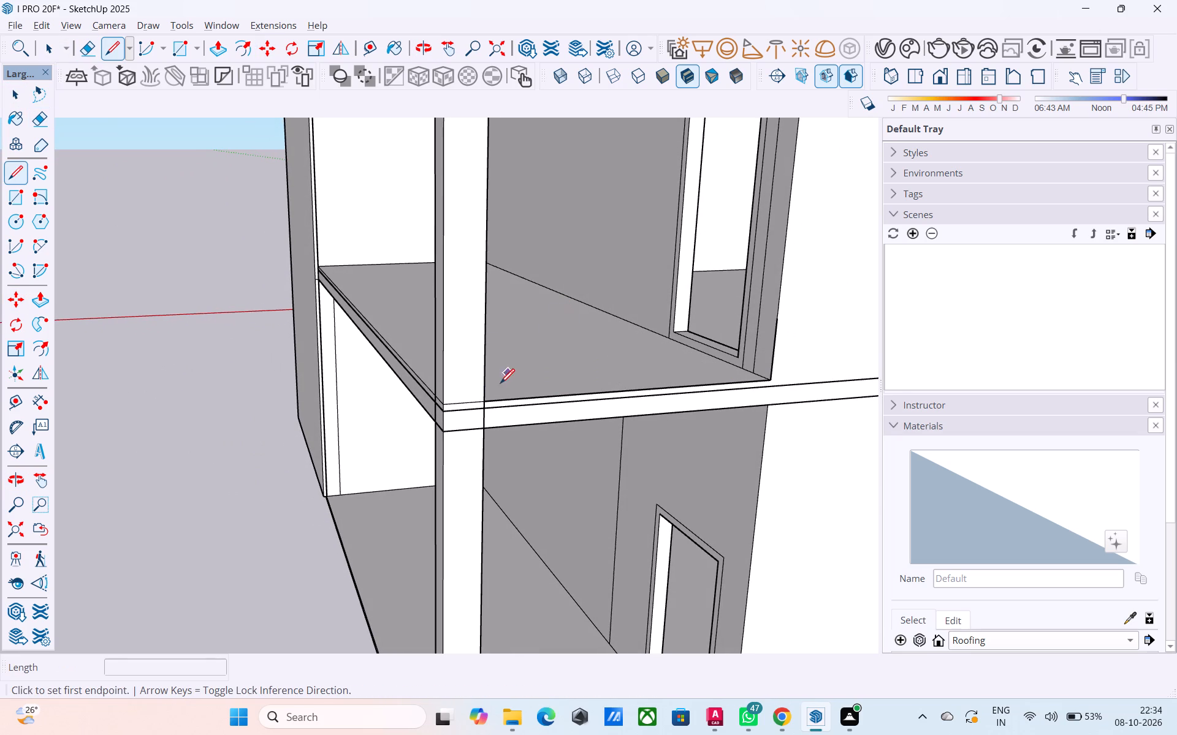
{"action": "left_click", "coordinate": [490, 395]}
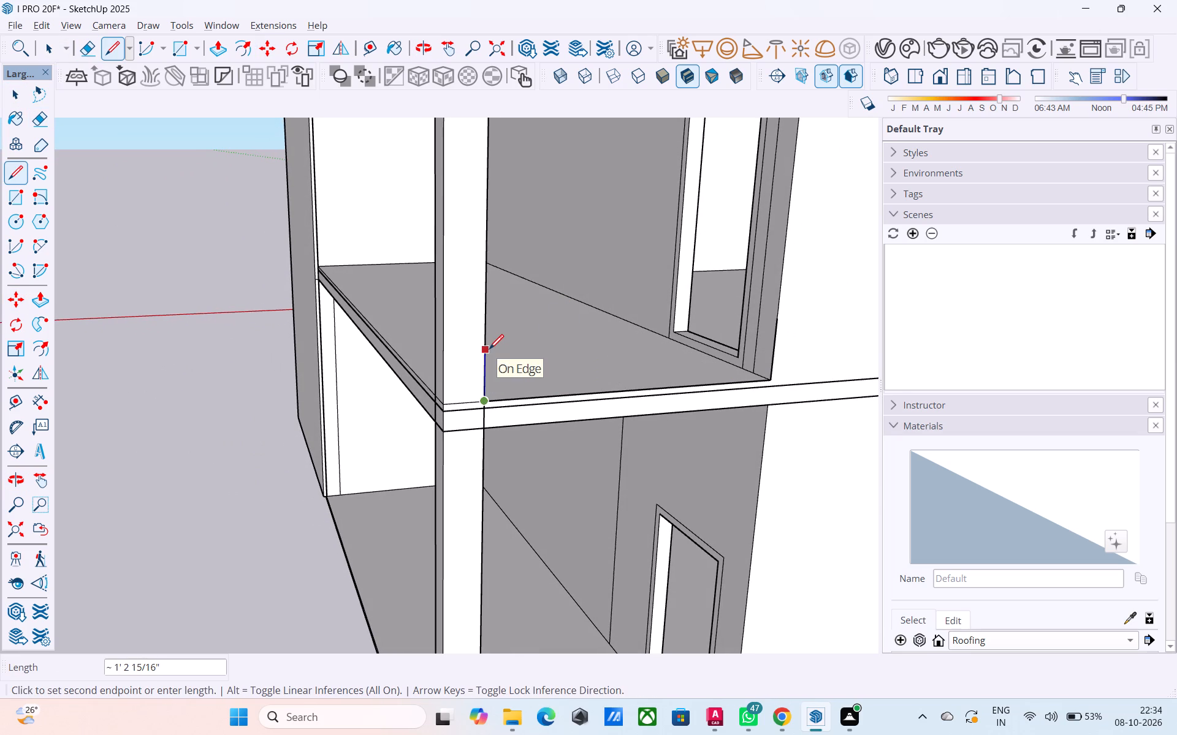
{"action": "type", "text": "3'"}
{"action": "key", "text": "Return"}
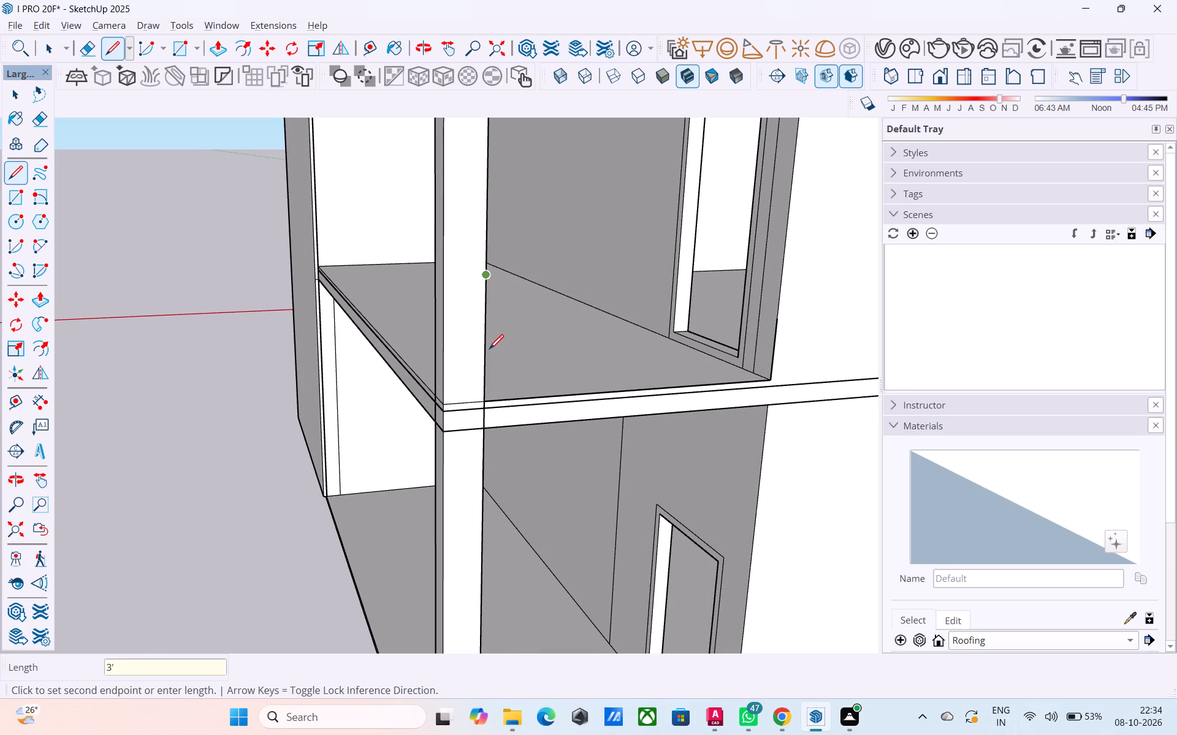
{"action": "key", "text": "r"}
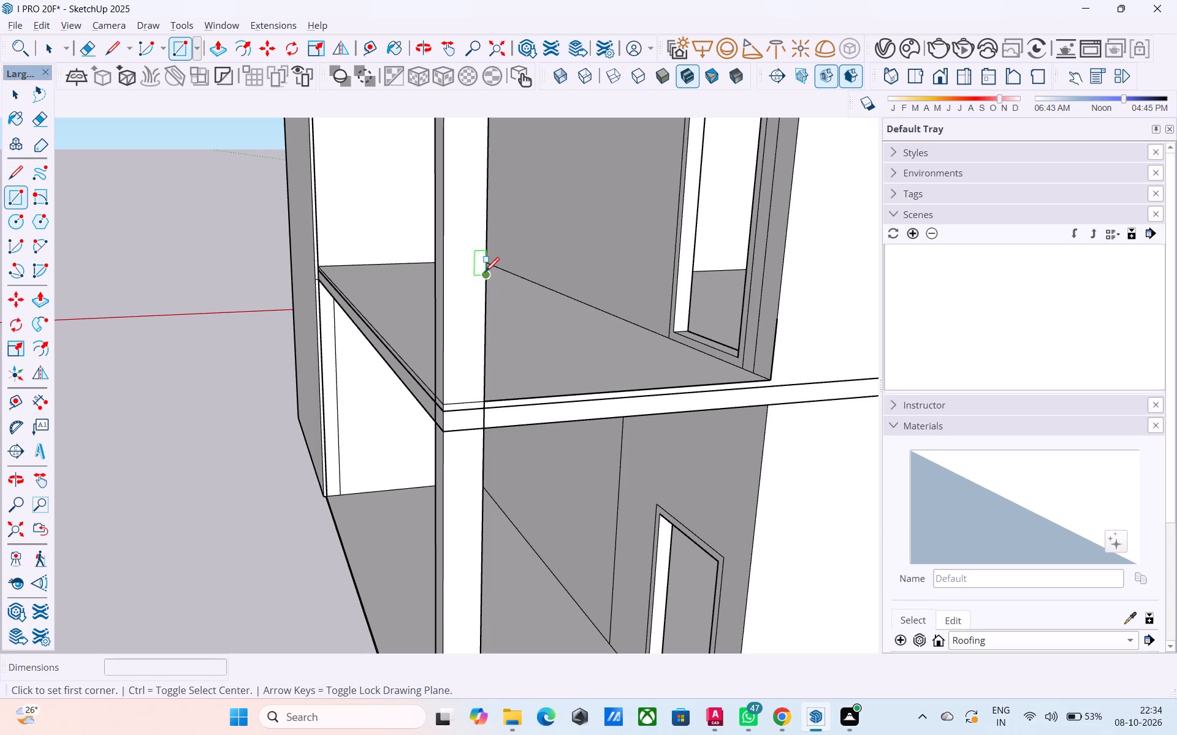
{"action": "left_click", "coordinate": [485, 273]}
{"action": "left_click", "coordinate": [772, 378]}
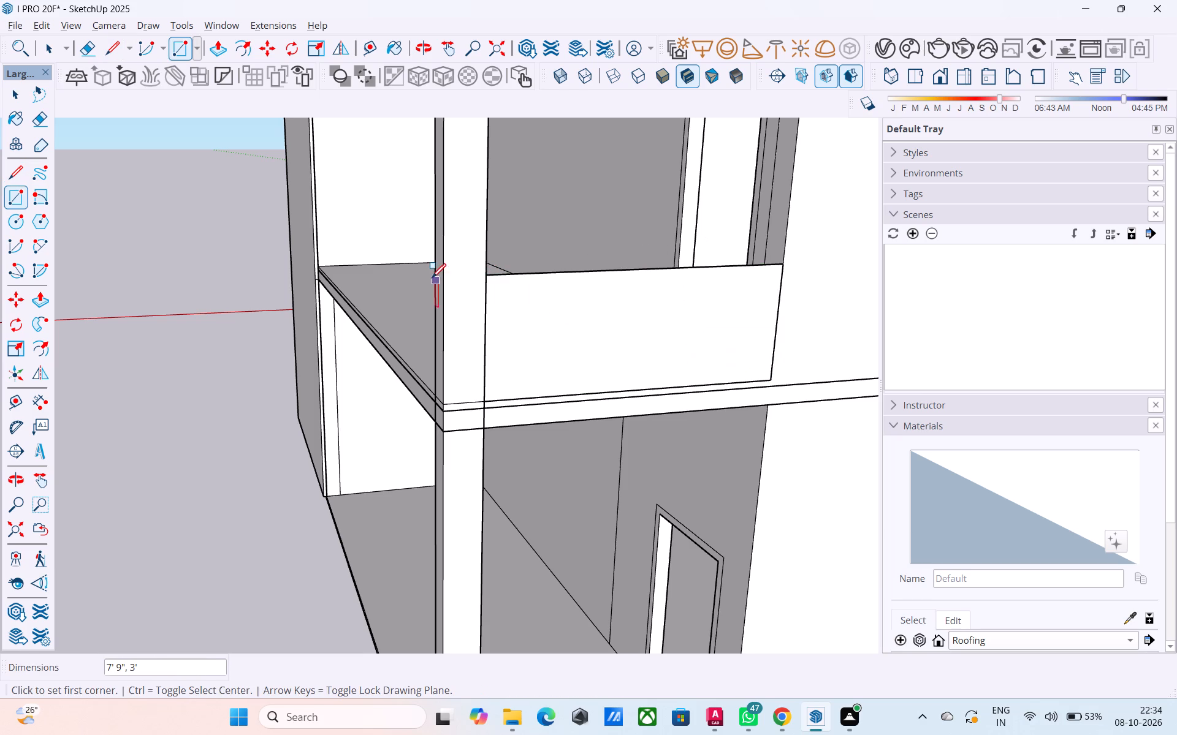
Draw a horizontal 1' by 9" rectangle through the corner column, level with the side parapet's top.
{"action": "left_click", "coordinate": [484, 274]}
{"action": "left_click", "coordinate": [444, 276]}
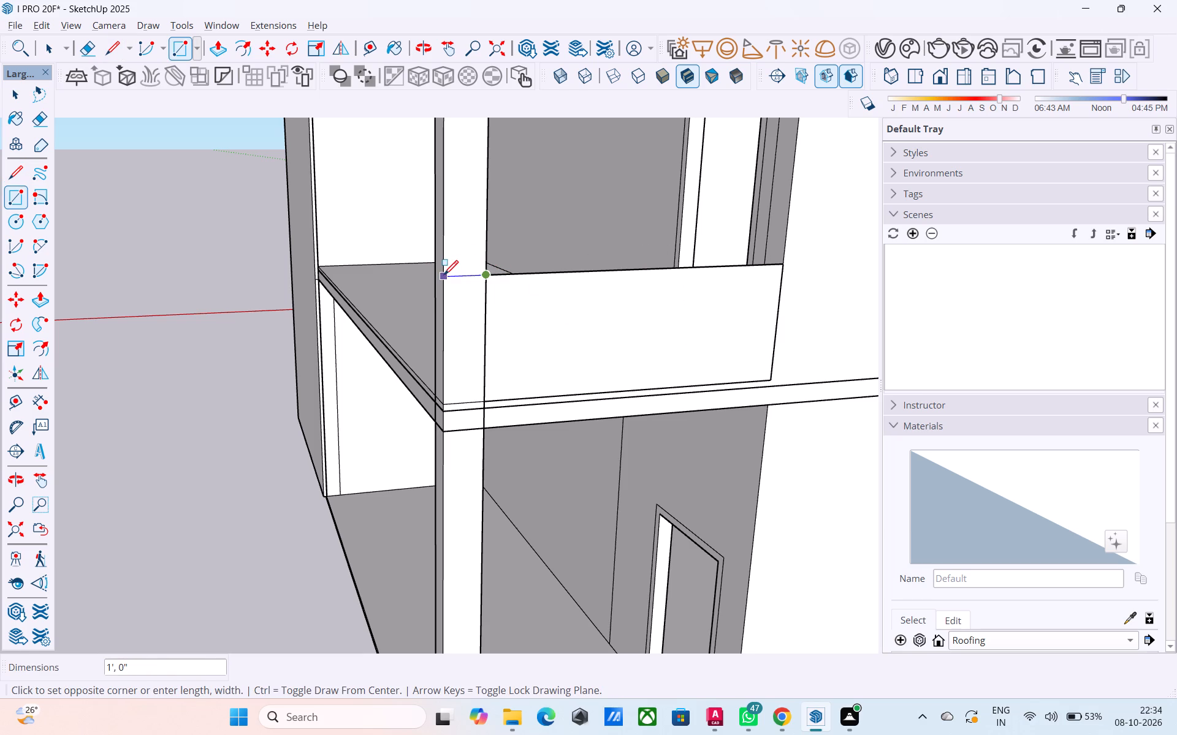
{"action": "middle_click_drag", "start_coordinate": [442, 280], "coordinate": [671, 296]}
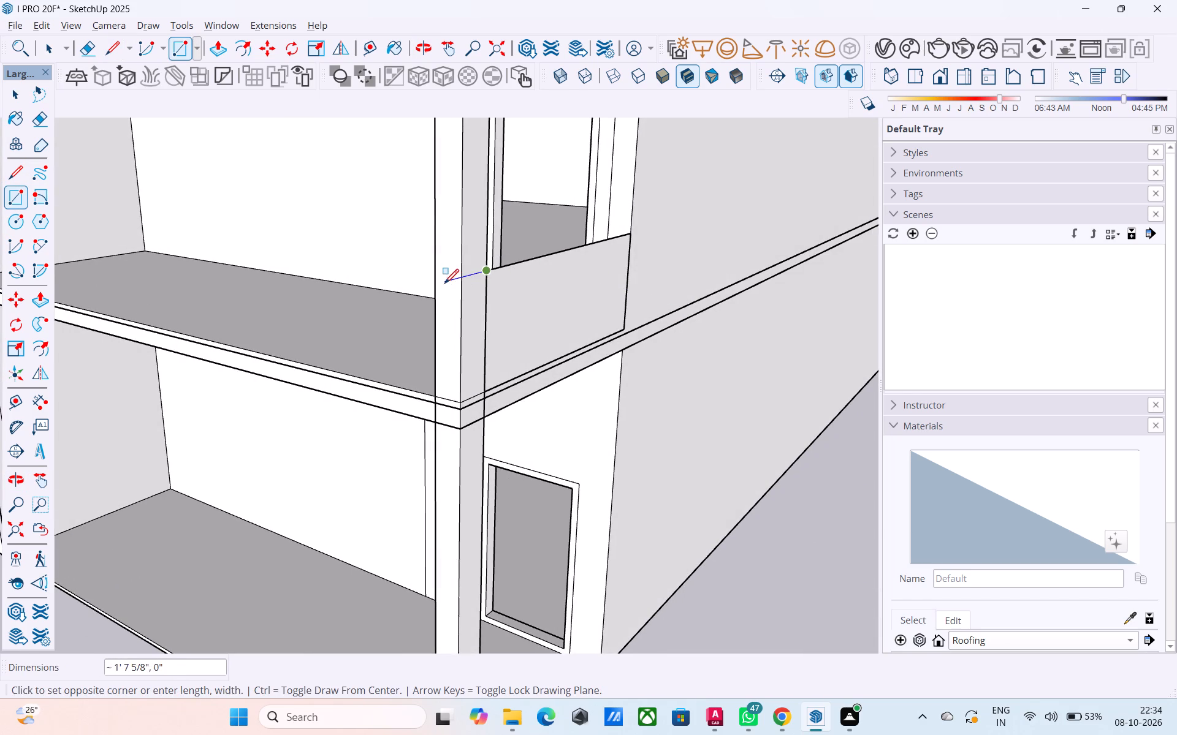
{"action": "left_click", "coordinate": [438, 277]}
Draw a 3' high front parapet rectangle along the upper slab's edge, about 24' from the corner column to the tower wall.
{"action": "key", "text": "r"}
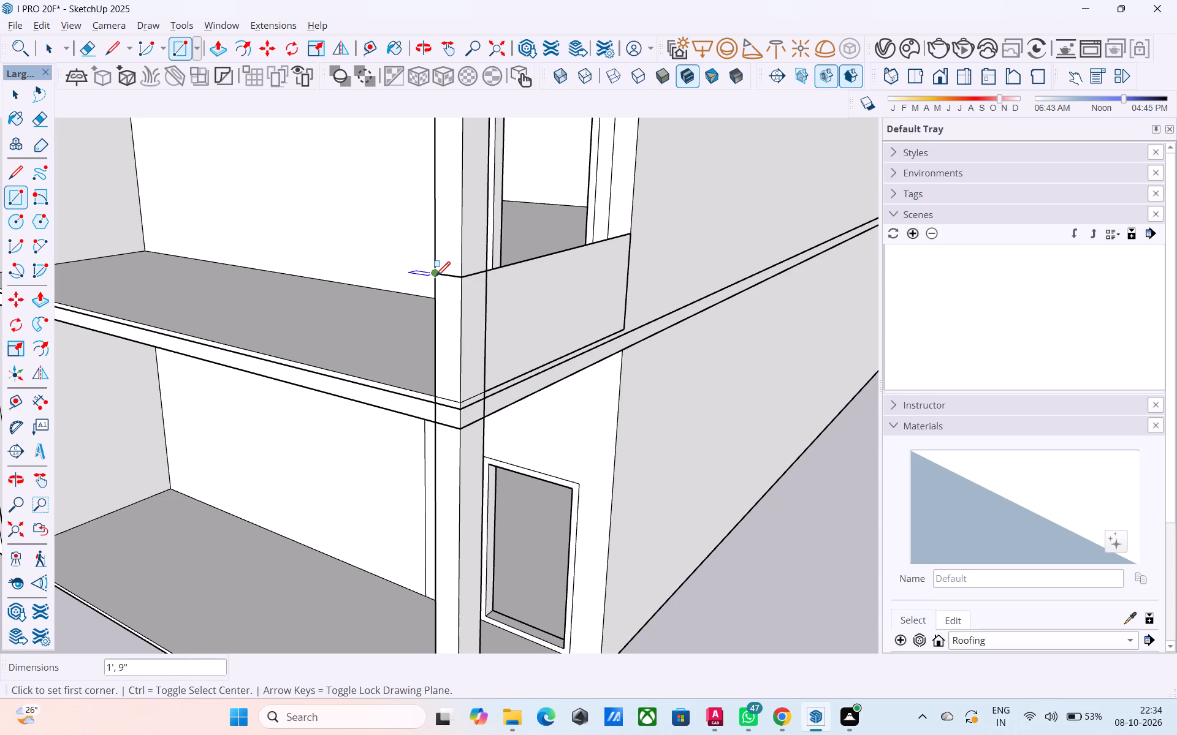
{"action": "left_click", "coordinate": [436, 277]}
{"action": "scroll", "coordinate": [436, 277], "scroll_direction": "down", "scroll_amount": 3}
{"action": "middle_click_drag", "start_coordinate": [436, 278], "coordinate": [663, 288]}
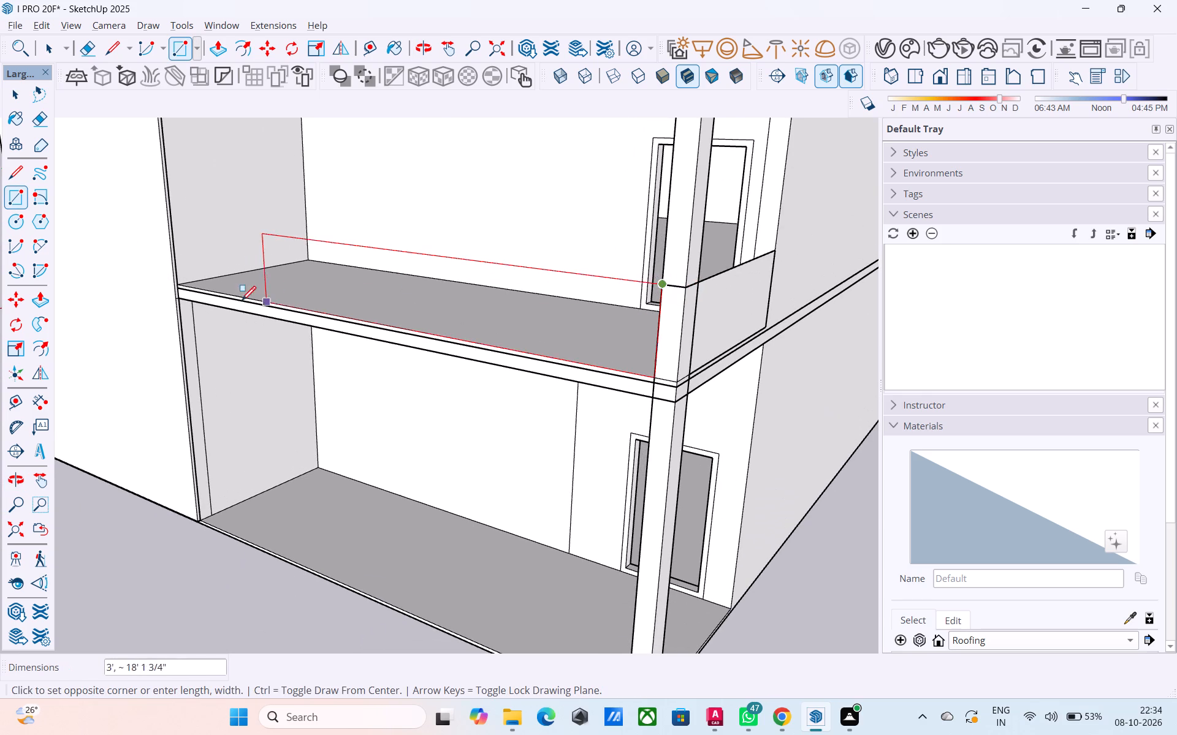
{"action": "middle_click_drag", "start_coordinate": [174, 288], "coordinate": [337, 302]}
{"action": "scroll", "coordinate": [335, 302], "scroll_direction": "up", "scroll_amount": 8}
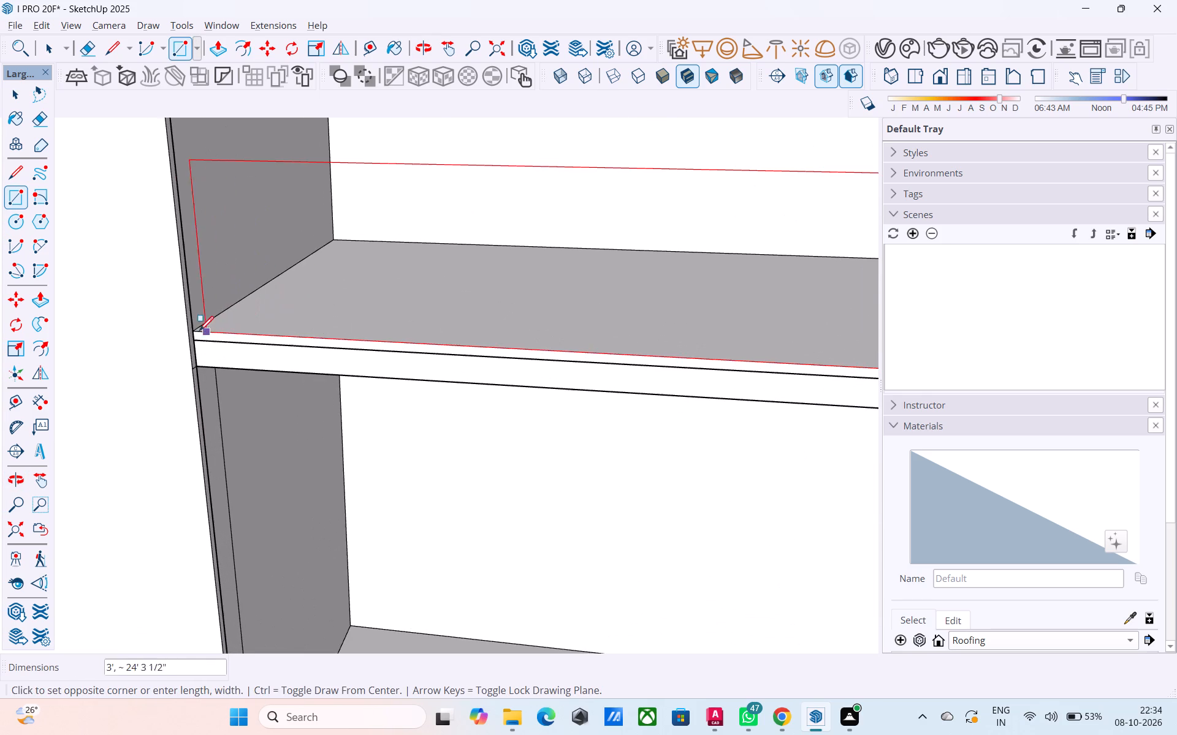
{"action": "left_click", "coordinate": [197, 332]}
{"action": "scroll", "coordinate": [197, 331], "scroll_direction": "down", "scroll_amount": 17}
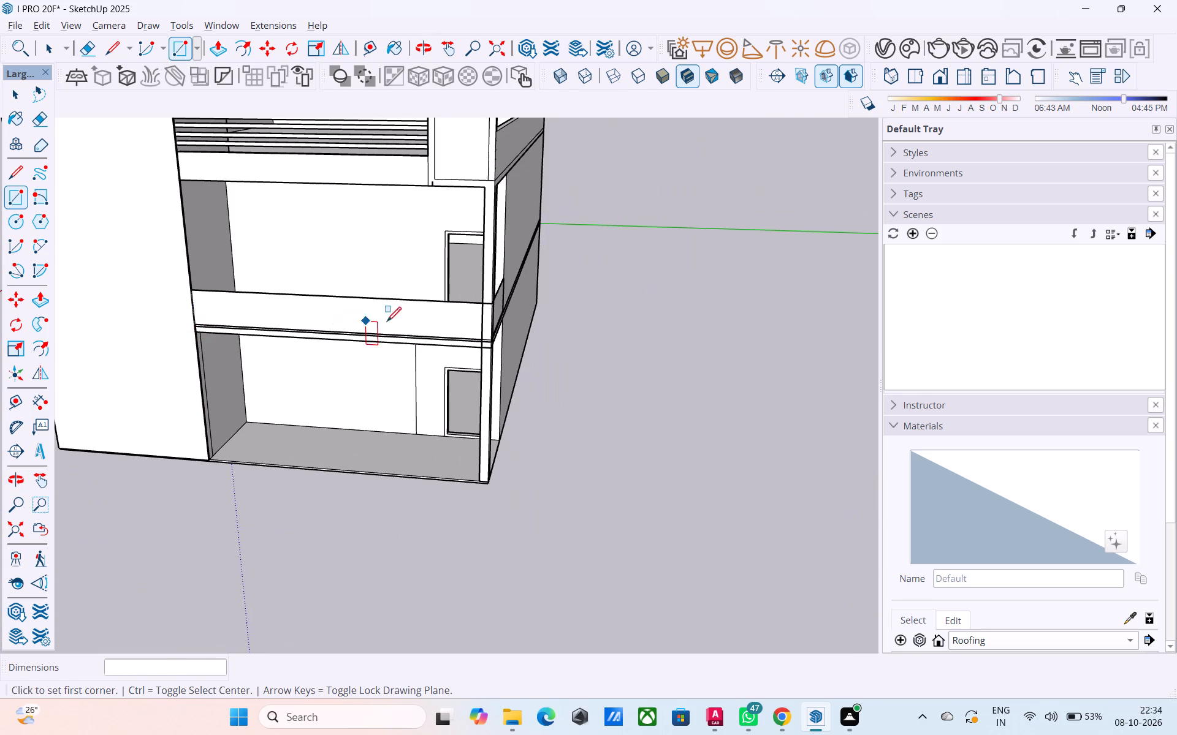
Examine the side and front parapet faces around the corner column from outside and inside the balcony.
{"action": "key", "text": "space"}
{"action": "middle_click_drag", "start_coordinate": [500, 332], "coordinate": [226, 326]}
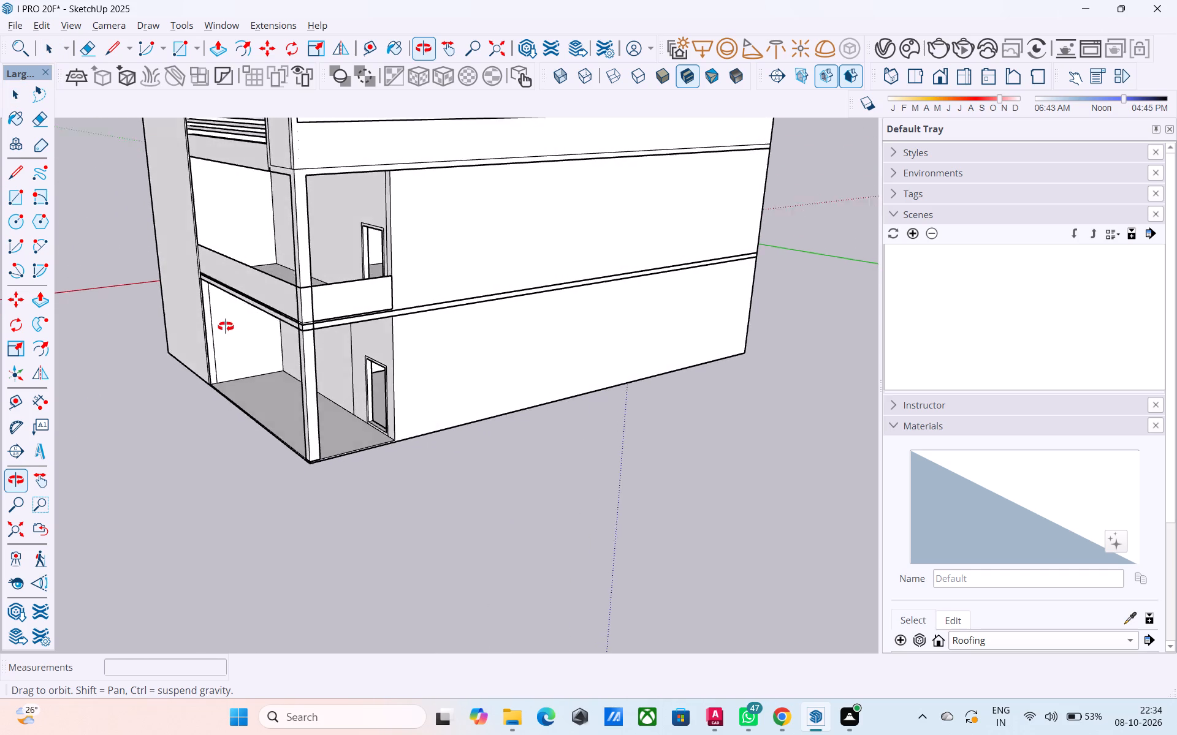
{"action": "middle_click_drag", "start_coordinate": [226, 326], "coordinate": [197, 393]}
{"action": "middle_click_drag", "start_coordinate": [223, 319], "coordinate": [225, 371]}
{"action": "scroll", "coordinate": [278, 375], "scroll_direction": "up", "scroll_amount": 19}
{"action": "scroll", "coordinate": [286, 385], "scroll_direction": "up", "scroll_amount": 5}
{"action": "middle_click_drag", "start_coordinate": [224, 410], "coordinate": [297, 347]}
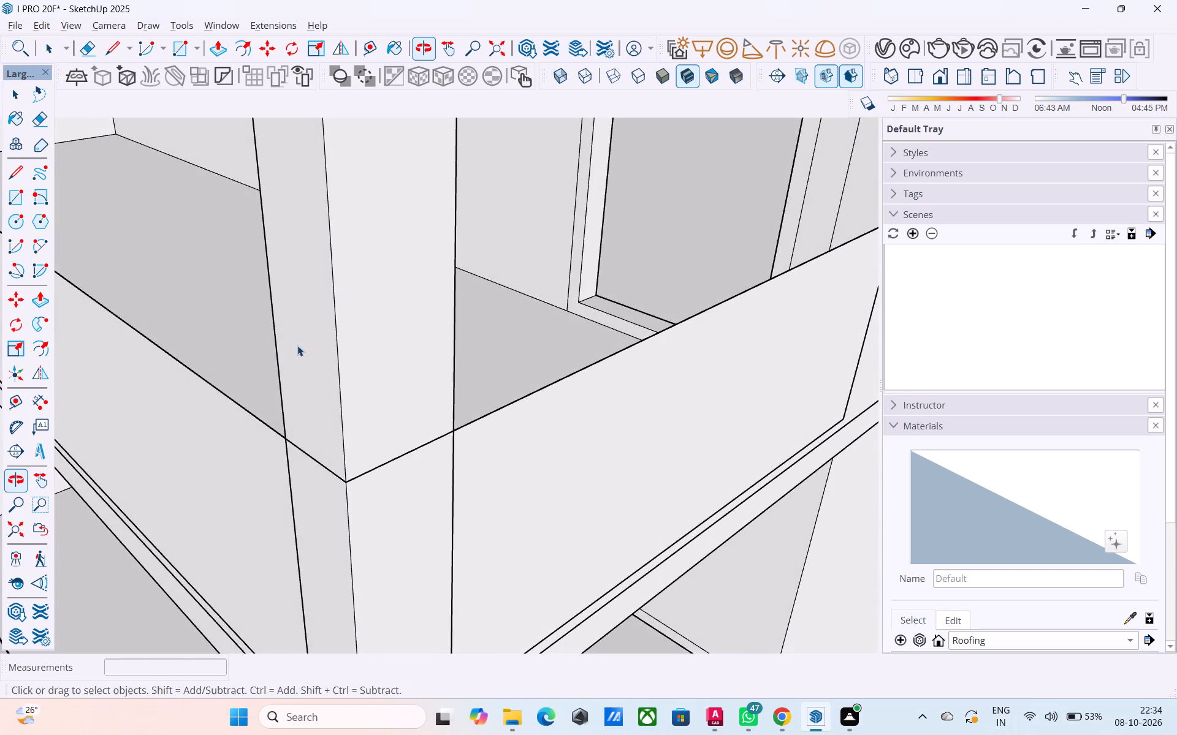
{"action": "scroll", "coordinate": [297, 344], "scroll_direction": "down", "scroll_amount": 8}
{"action": "middle_click_drag", "start_coordinate": [363, 363], "coordinate": [78, 421]}
{"action": "scroll", "coordinate": [322, 344], "scroll_direction": "up", "scroll_amount": 1}
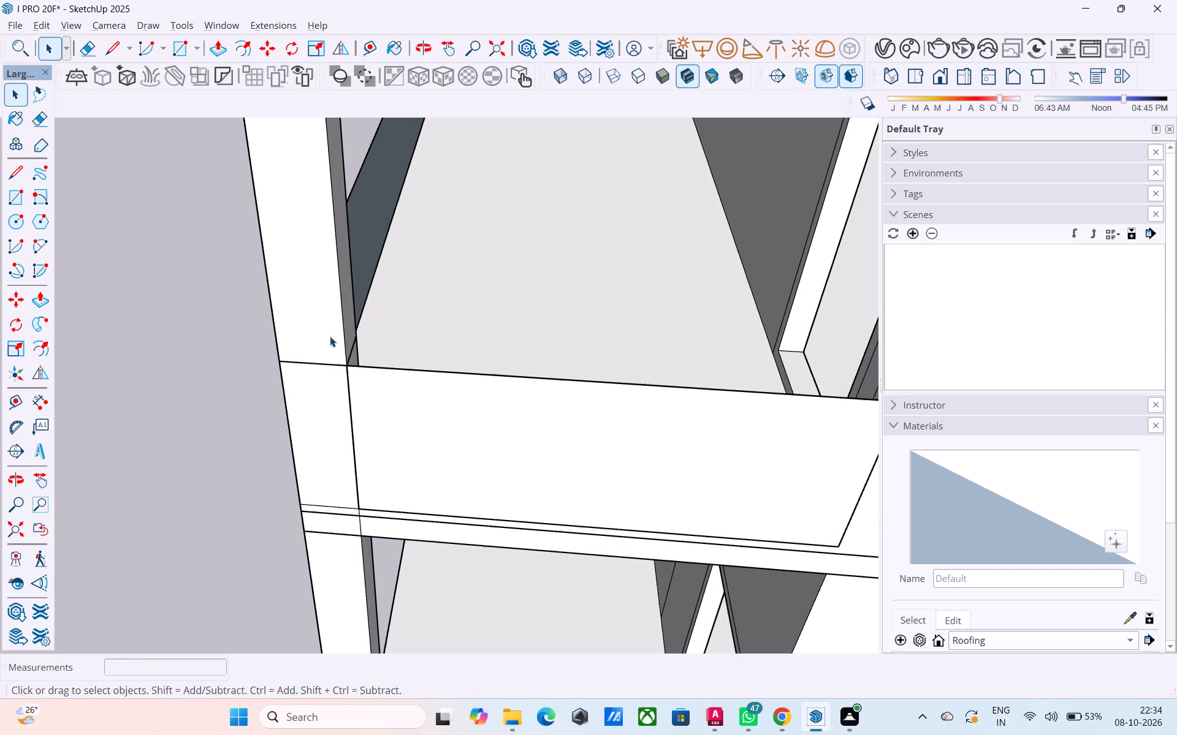
{"action": "middle_click_drag", "start_coordinate": [334, 327], "coordinate": [135, 359]}
{"action": "middle_click_drag", "start_coordinate": [370, 352], "coordinate": [349, 356], "text": "shift"}
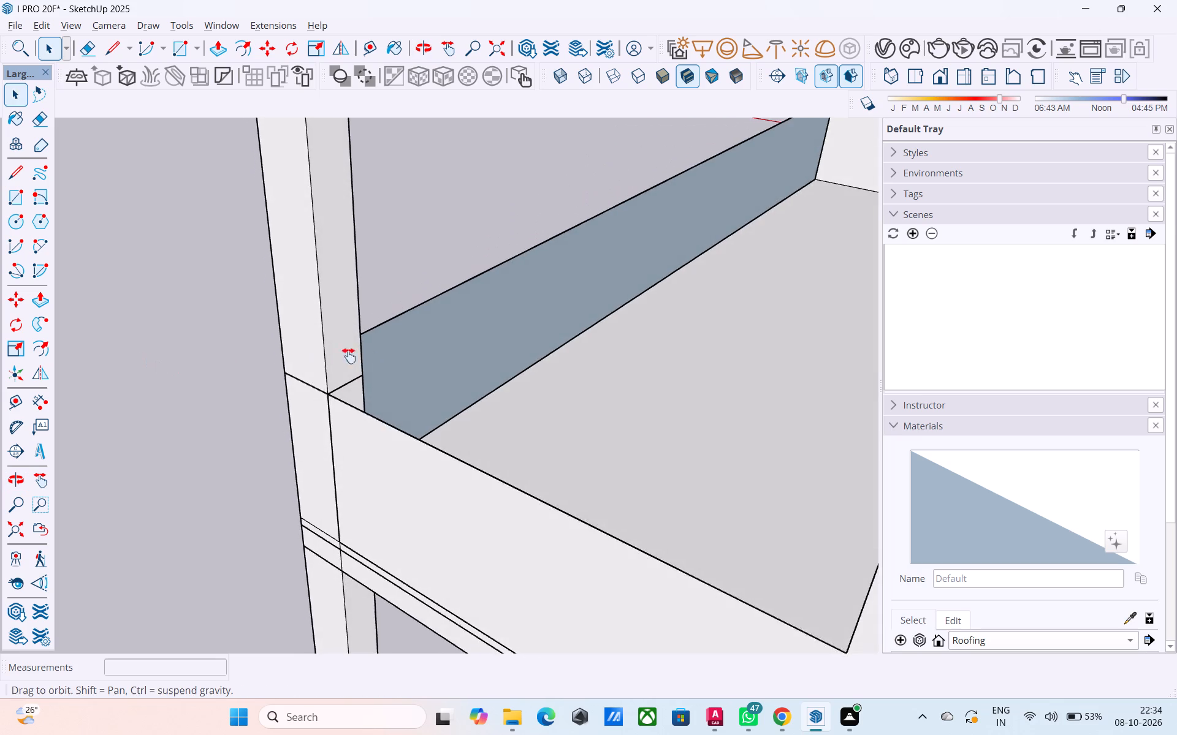
{"action": "middle_click_drag", "start_coordinate": [349, 356], "coordinate": [801, 343], "text": "shift"}
{"action": "middle_click_drag", "start_coordinate": [311, 365], "coordinate": [625, 341]}
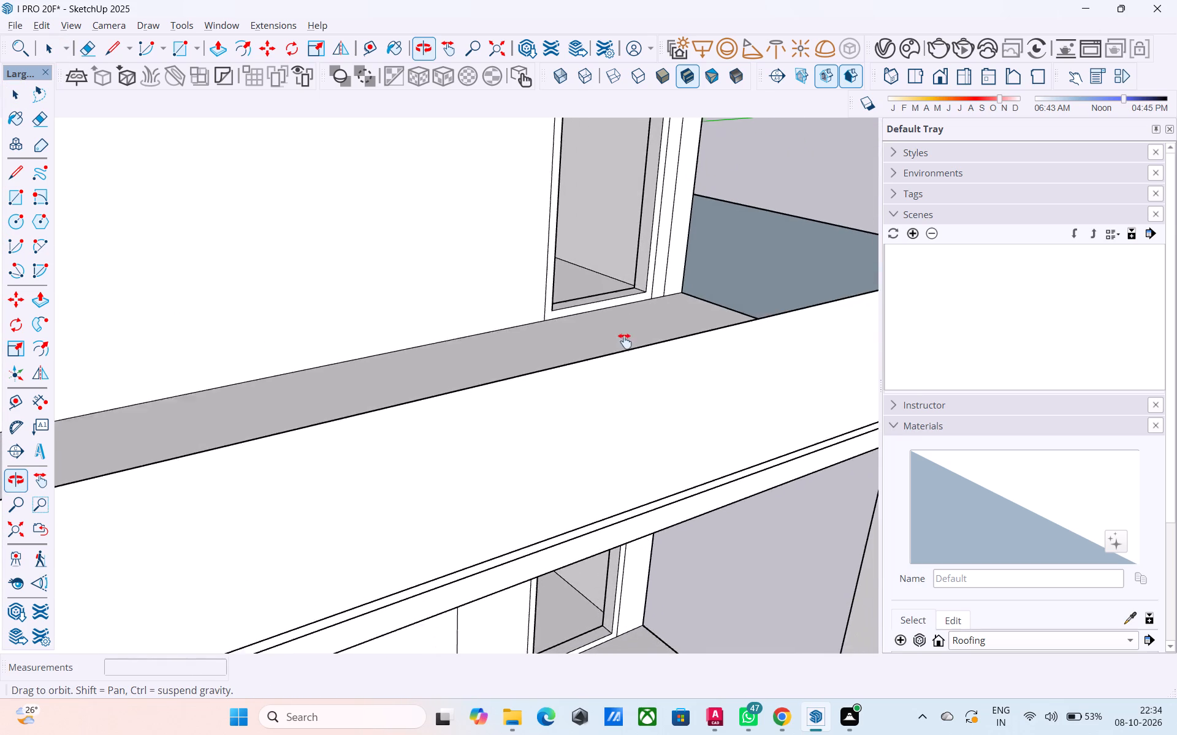
{"action": "middle_click_drag", "start_coordinate": [625, 341], "coordinate": [615, 330]}
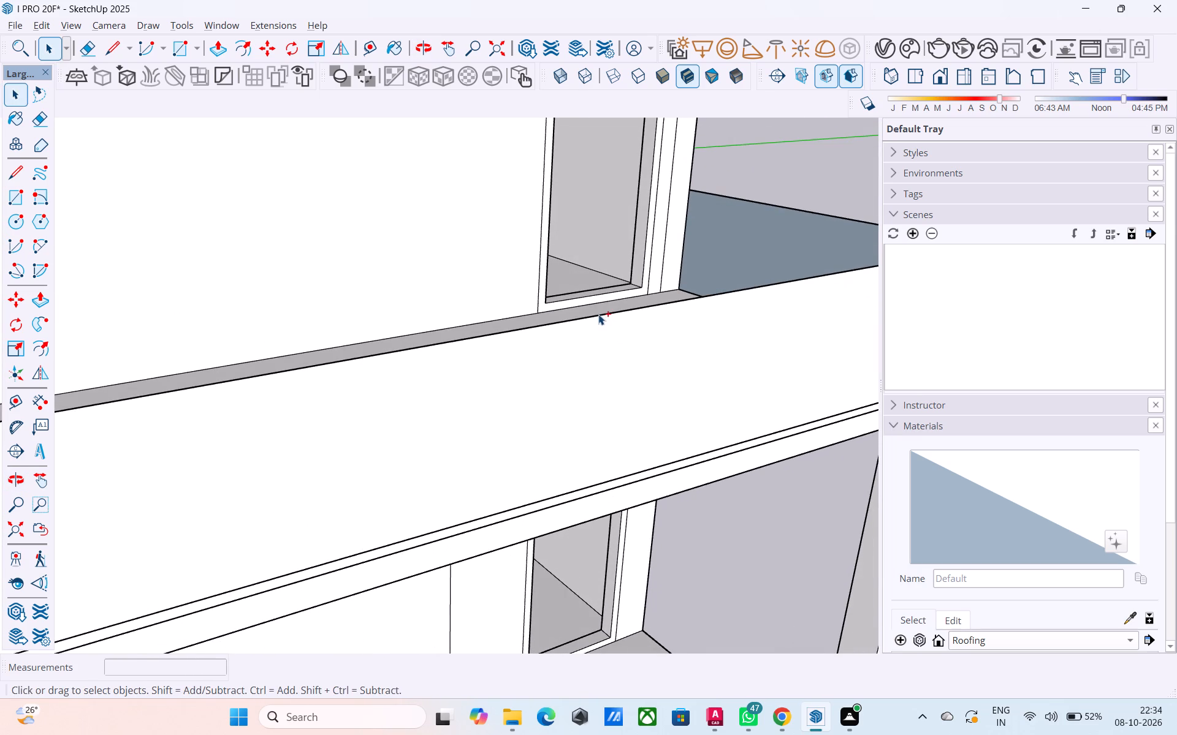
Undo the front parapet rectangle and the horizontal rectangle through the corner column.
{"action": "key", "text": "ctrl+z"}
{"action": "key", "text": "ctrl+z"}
Draw lines across two adjacent corner column faces, 9" and 1' long, level with the side parapet's top.
{"action": "scroll", "coordinate": [596, 313], "scroll_direction": "down", "scroll_amount": 6}
{"action": "middle_click_drag", "start_coordinate": [614, 331], "coordinate": [517, 358], "text": "shift"}
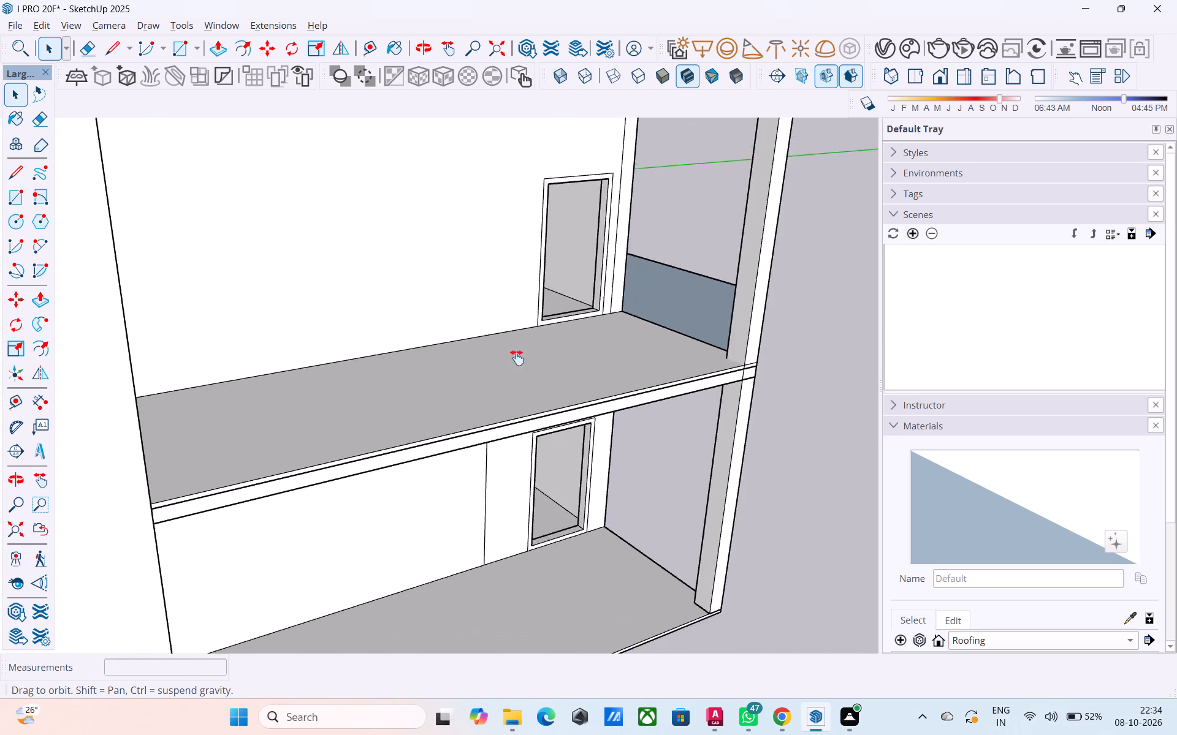
{"action": "middle_click_drag", "start_coordinate": [517, 358], "coordinate": [246, 377], "text": "shift"}
{"action": "middle_click_drag", "start_coordinate": [281, 369], "coordinate": [170, 375]}
{"action": "middle_click_drag", "start_coordinate": [284, 354], "coordinate": [246, 347]}
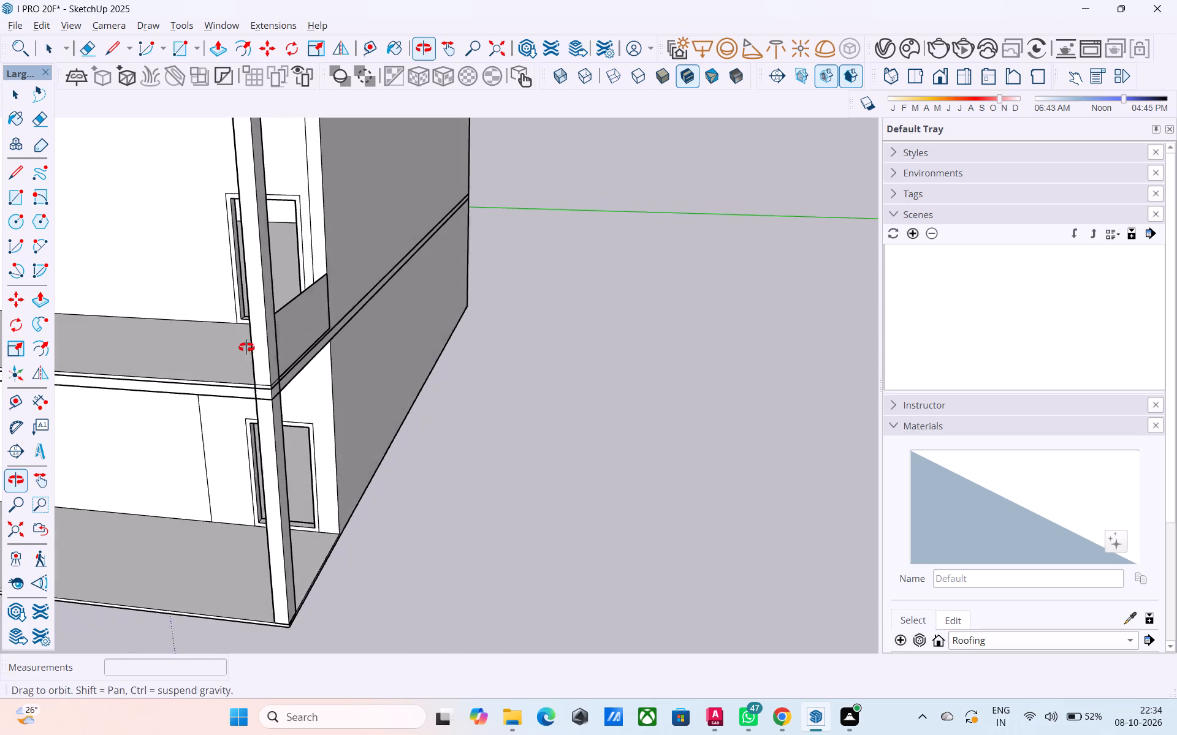
{"action": "middle_click_drag", "start_coordinate": [246, 347], "coordinate": [246, 347]}
{"action": "key", "text": "l"}
{"action": "scroll", "coordinate": [272, 334], "scroll_direction": "up", "scroll_amount": 7}
{"action": "left_click", "coordinate": [271, 303]}
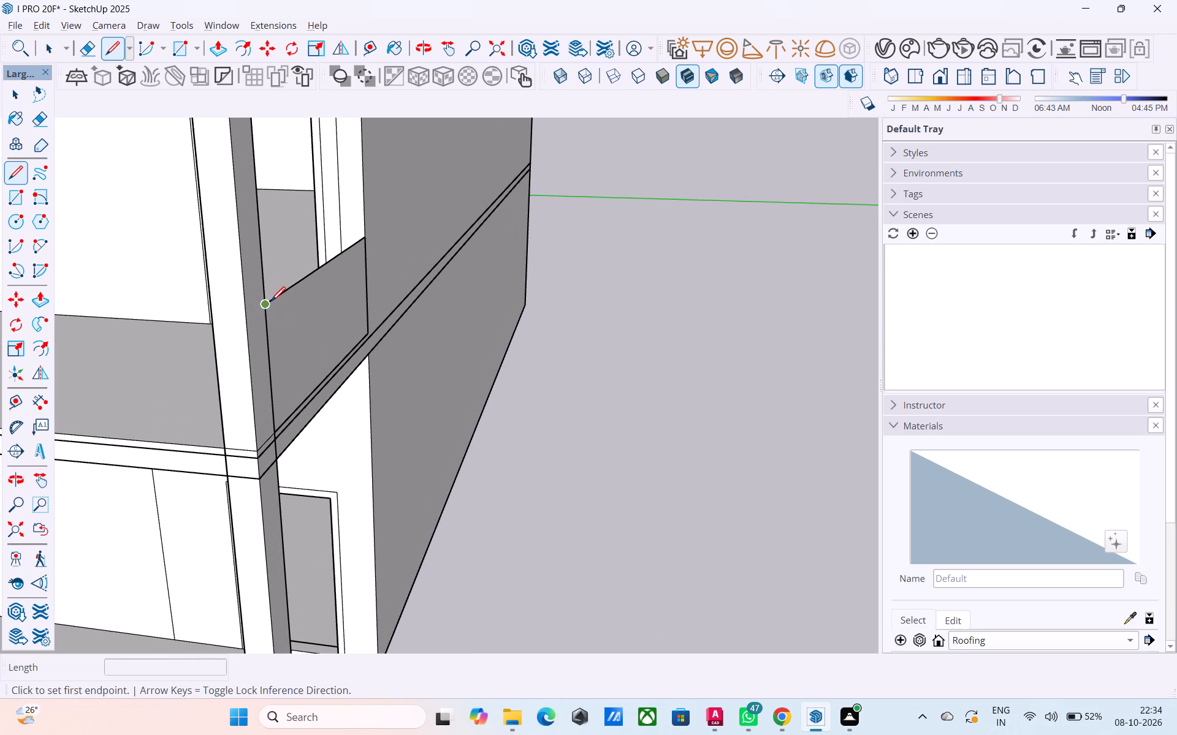
{"action": "left_click", "coordinate": [251, 319]}
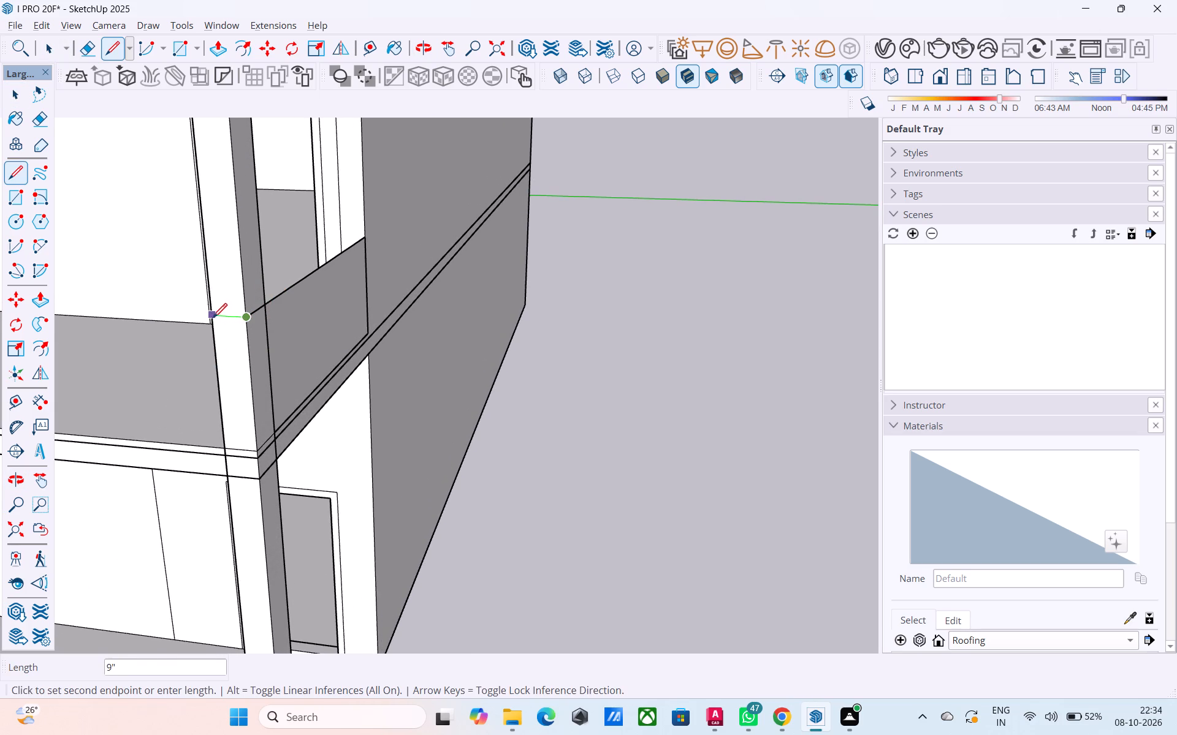
{"action": "left_click", "coordinate": [211, 318]}
{"action": "scroll", "coordinate": [210, 317], "scroll_direction": "up", "scroll_amount": 1}
{"action": "middle_click_drag", "start_coordinate": [210, 317], "coordinate": [530, 320]}
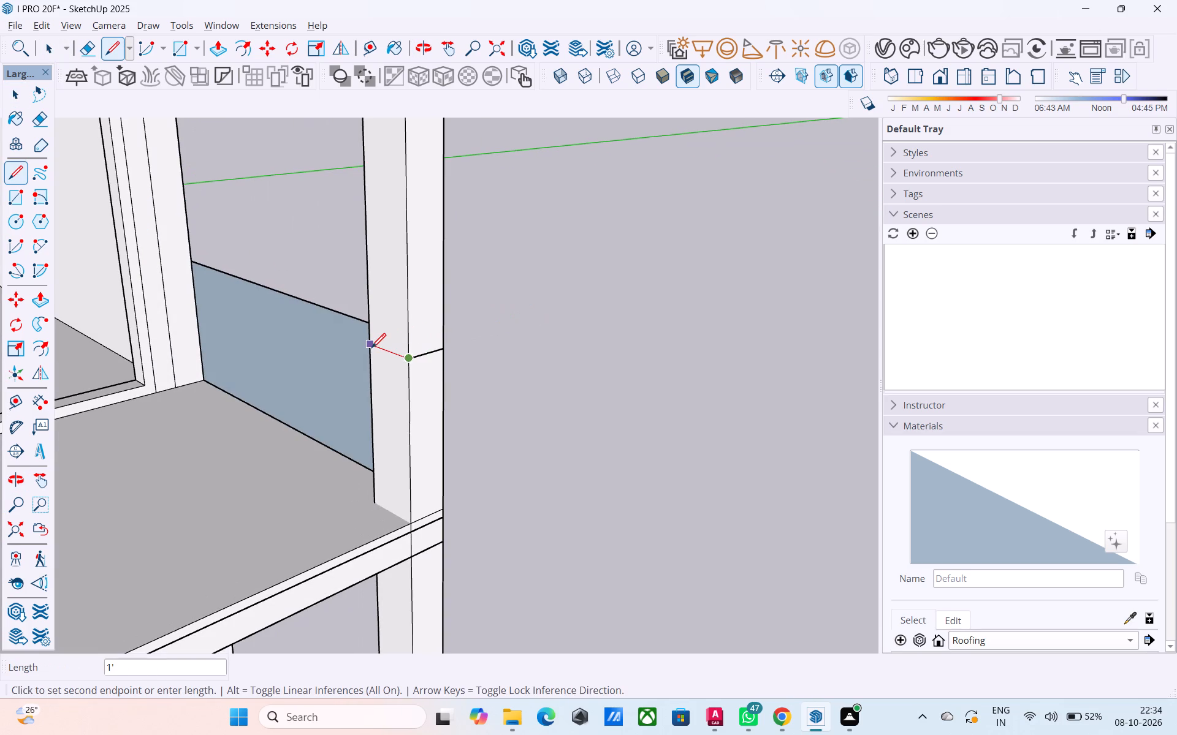
{"action": "left_click", "coordinate": [370, 346]}
{"action": "key", "text": "space"}
Open the corner column group and trace the same 1' and 9" lines across its inner and front faces.
{"action": "middle_click_drag", "start_coordinate": [375, 352], "coordinate": [421, 347]}
{"action": "triple_click", "coordinate": [414, 393]}
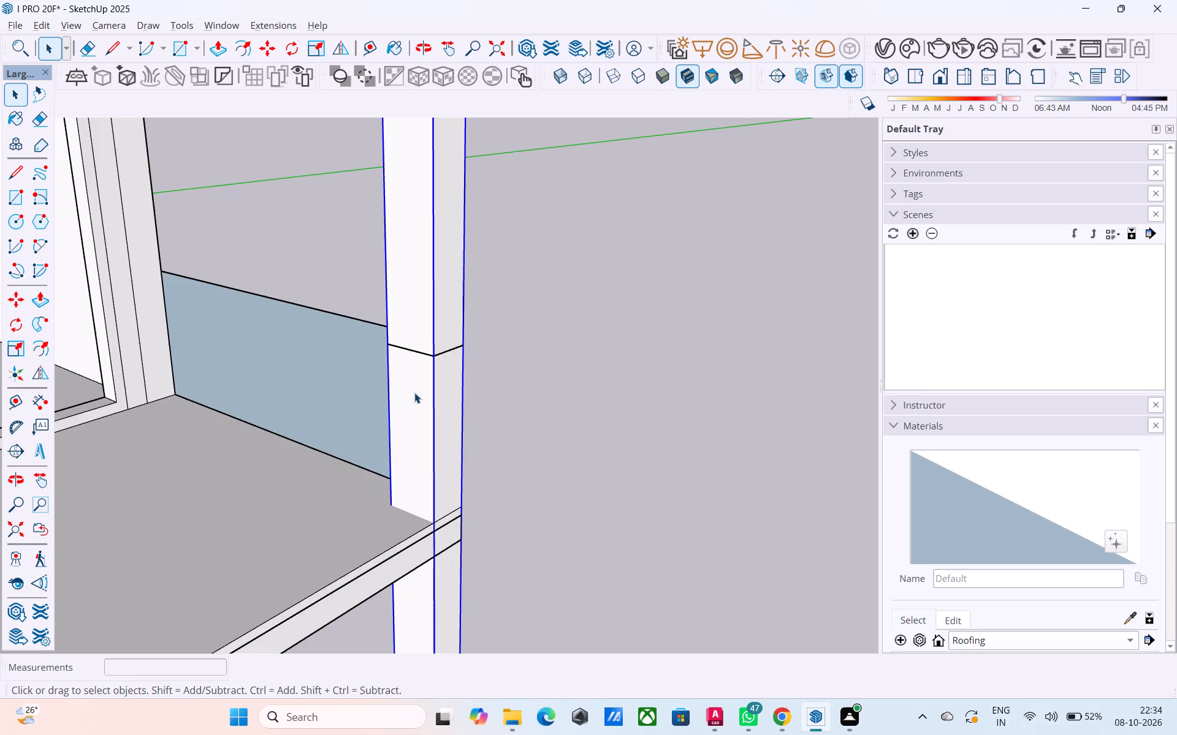
{"action": "middle_click_drag", "start_coordinate": [408, 390], "coordinate": [555, 368]}
{"action": "left_click", "coordinate": [498, 371]}
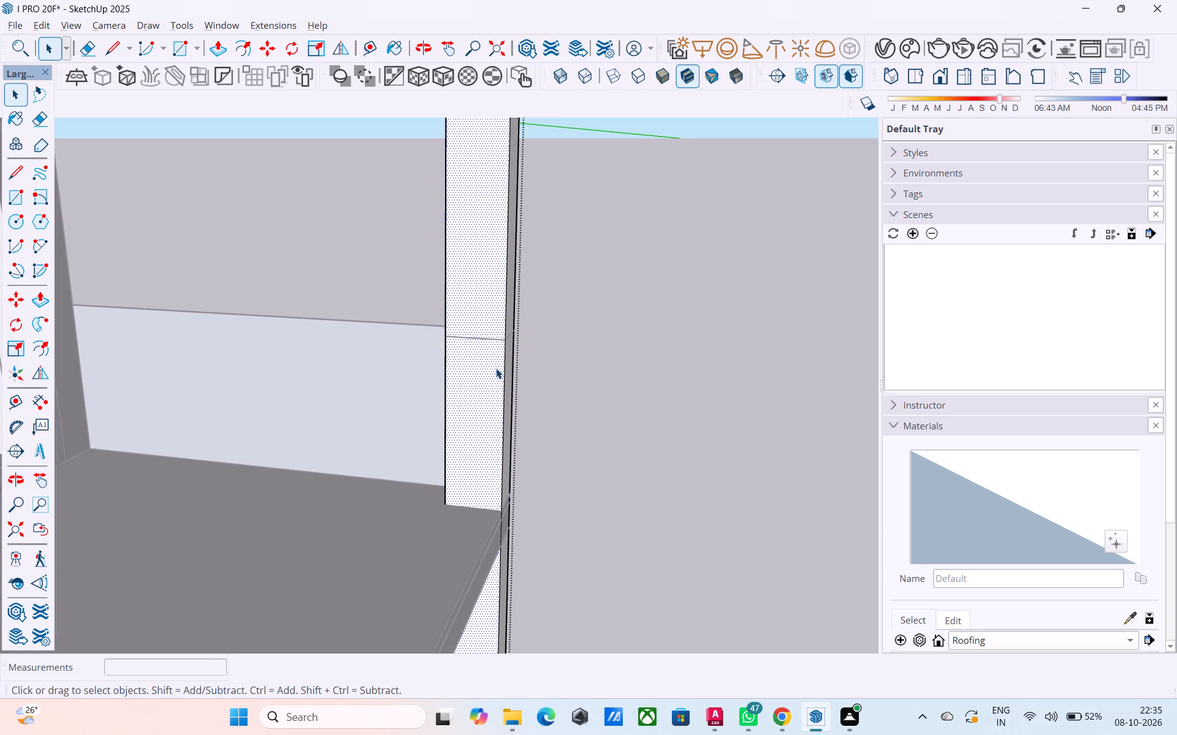
{"action": "key", "text": "l"}
{"action": "left_click", "coordinate": [446, 336]}
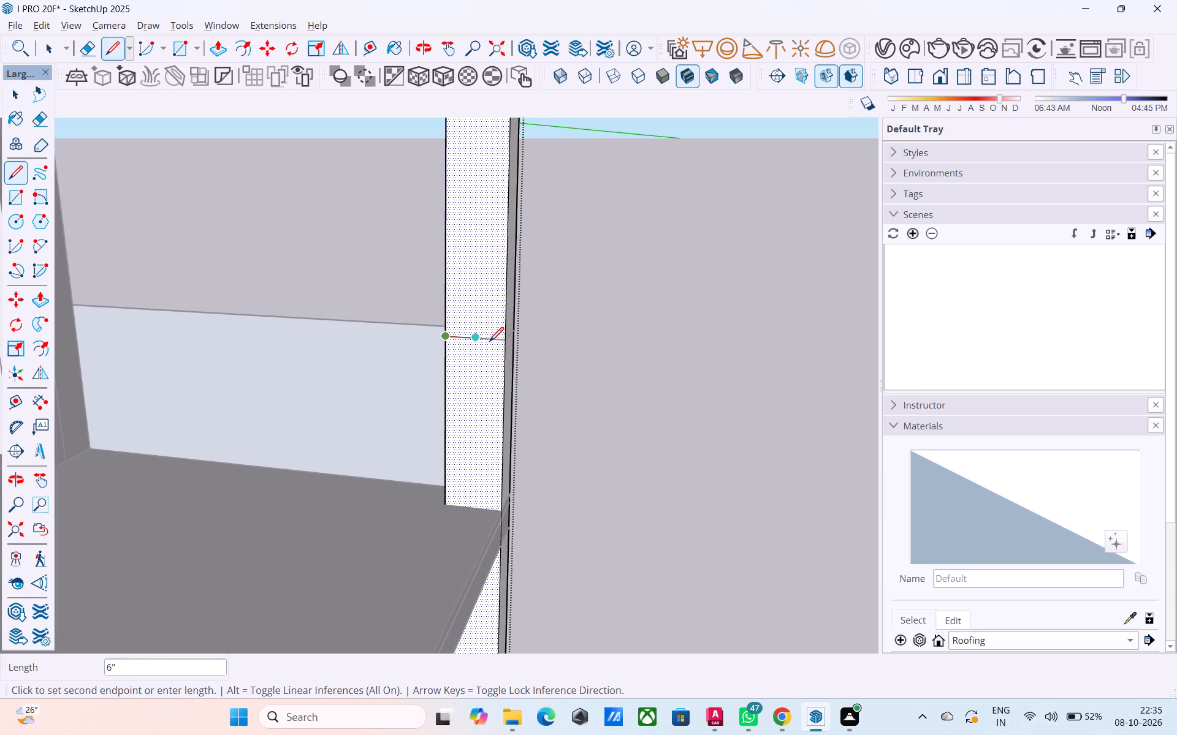
{"action": "left_click", "coordinate": [505, 343]}
{"action": "middle_click_drag", "start_coordinate": [506, 342], "coordinate": [292, 371]}
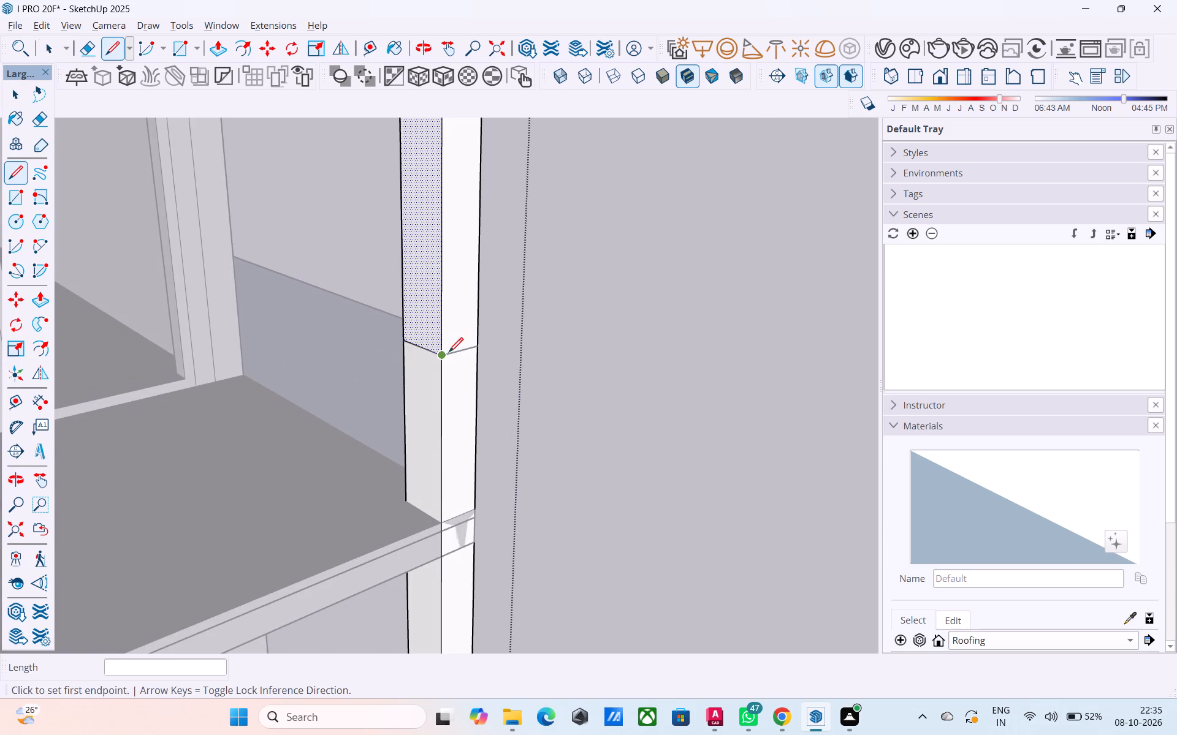
{"action": "left_click", "coordinate": [446, 355]}
{"action": "left_click", "coordinate": [474, 348]}
{"action": "key", "text": "space"}
Draw a small rectangle about 4" by 2" on the column's inner face, near its front edge just below the line.
{"action": "middle_click_drag", "start_coordinate": [424, 355], "coordinate": [424, 356]}
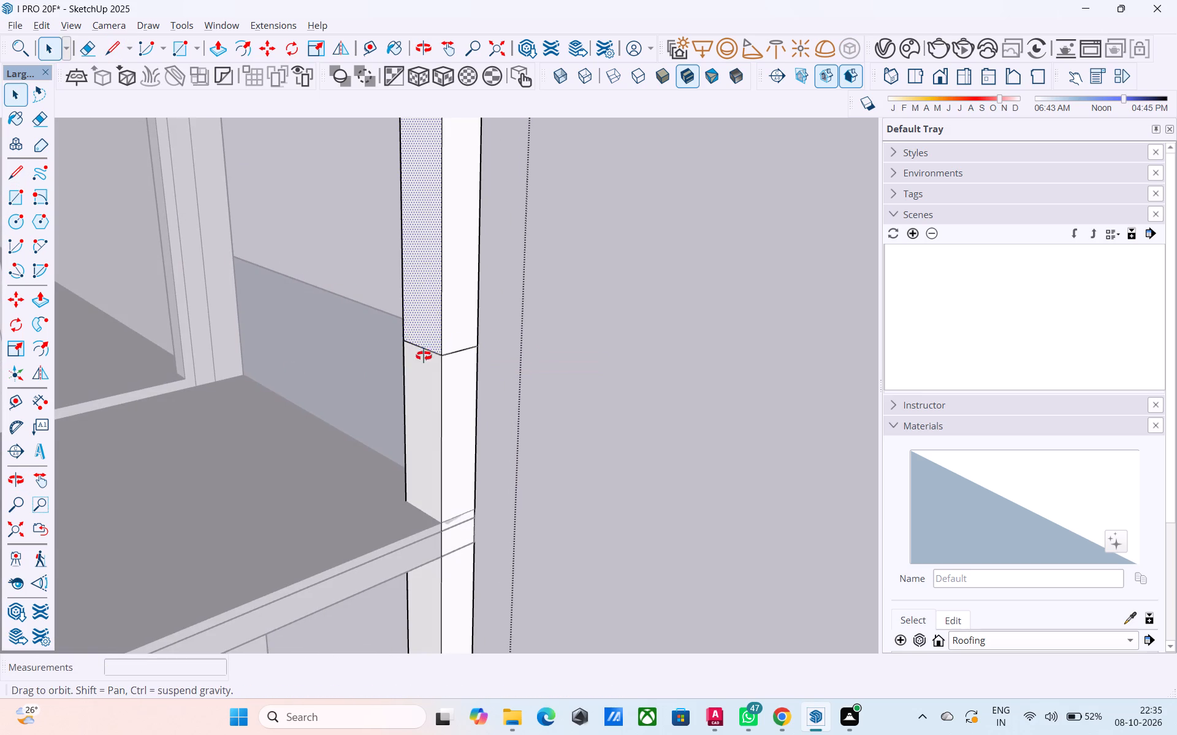
{"action": "middle_click_drag", "start_coordinate": [424, 356], "coordinate": [597, 336]}
{"action": "scroll", "coordinate": [530, 350], "scroll_direction": "down", "scroll_amount": 1}
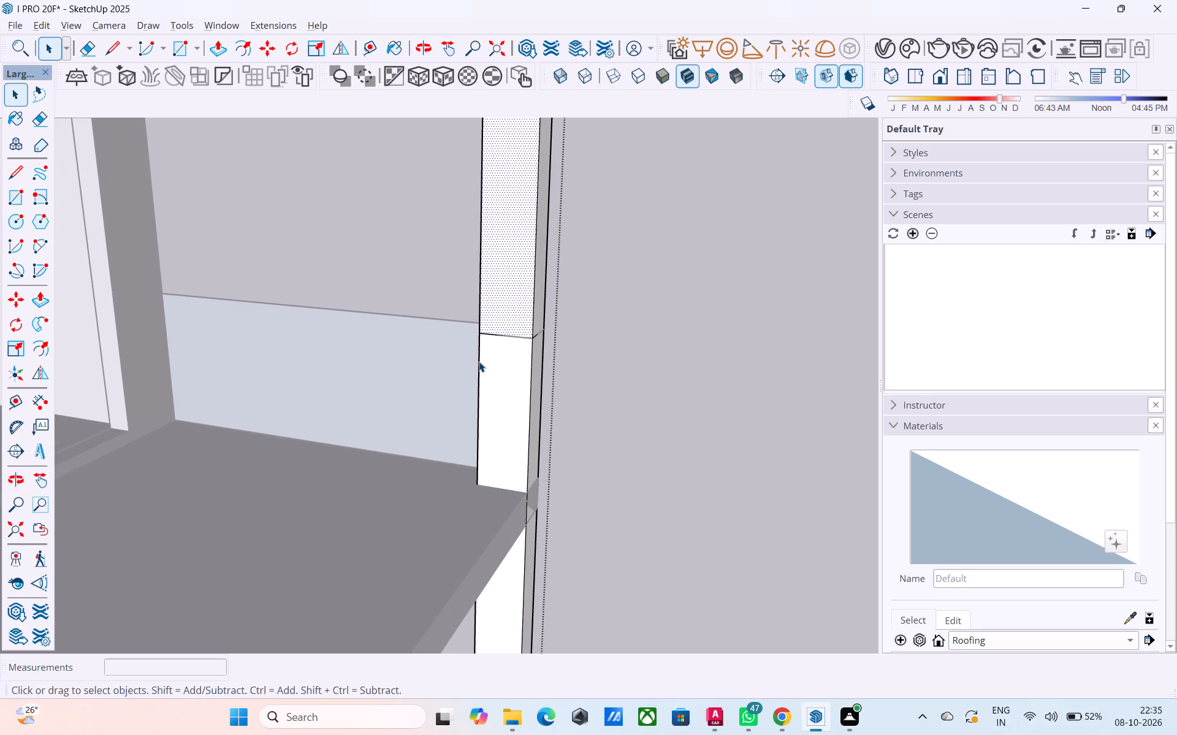
{"action": "middle_click_drag", "start_coordinate": [479, 363], "coordinate": [524, 356]}
{"action": "middle_click_drag", "start_coordinate": [517, 352], "coordinate": [527, 351]}
{"action": "key", "text": "r"}
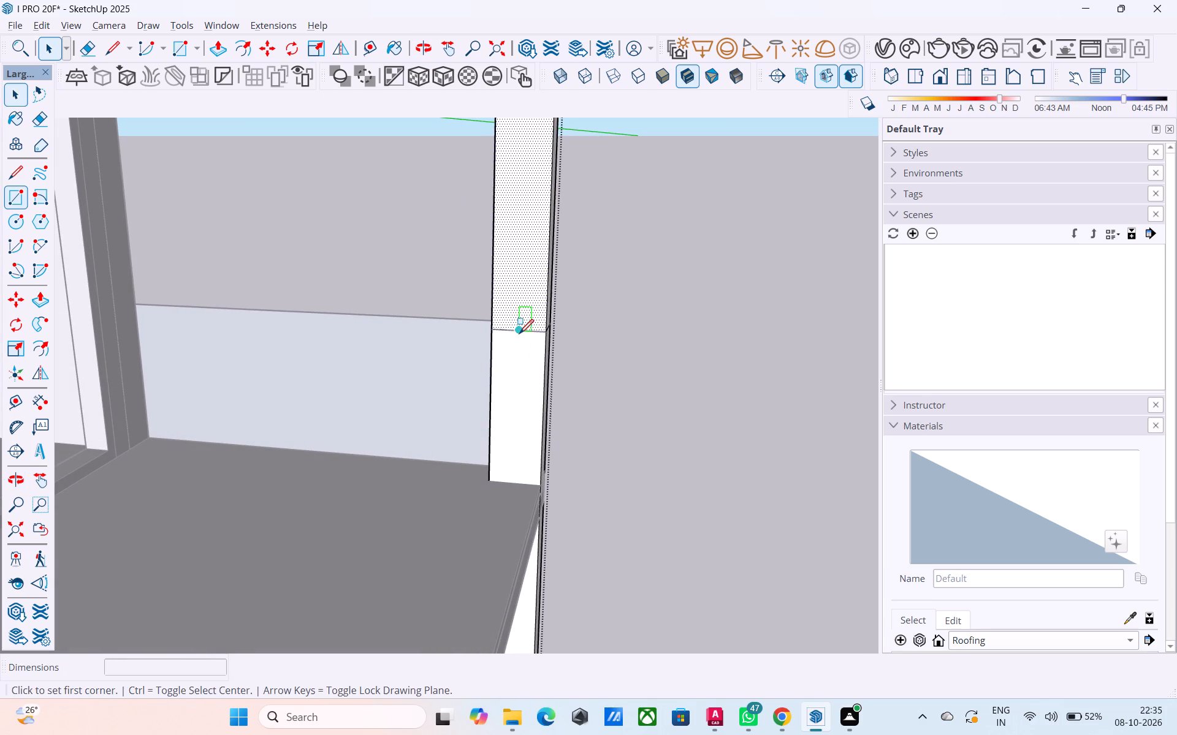
{"action": "middle_click_drag", "start_coordinate": [508, 339], "coordinate": [558, 336]}
{"action": "scroll", "coordinate": [536, 337], "scroll_direction": "up", "scroll_amount": 6}
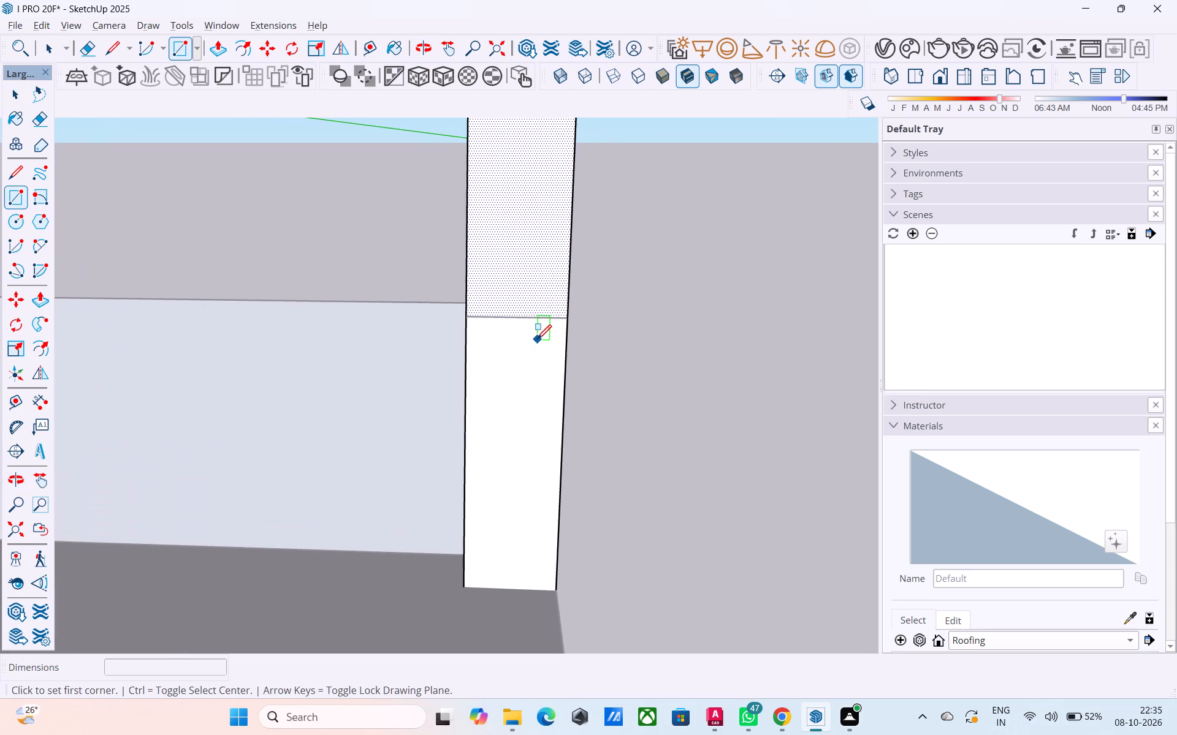
{"action": "left_click", "coordinate": [539, 334]}
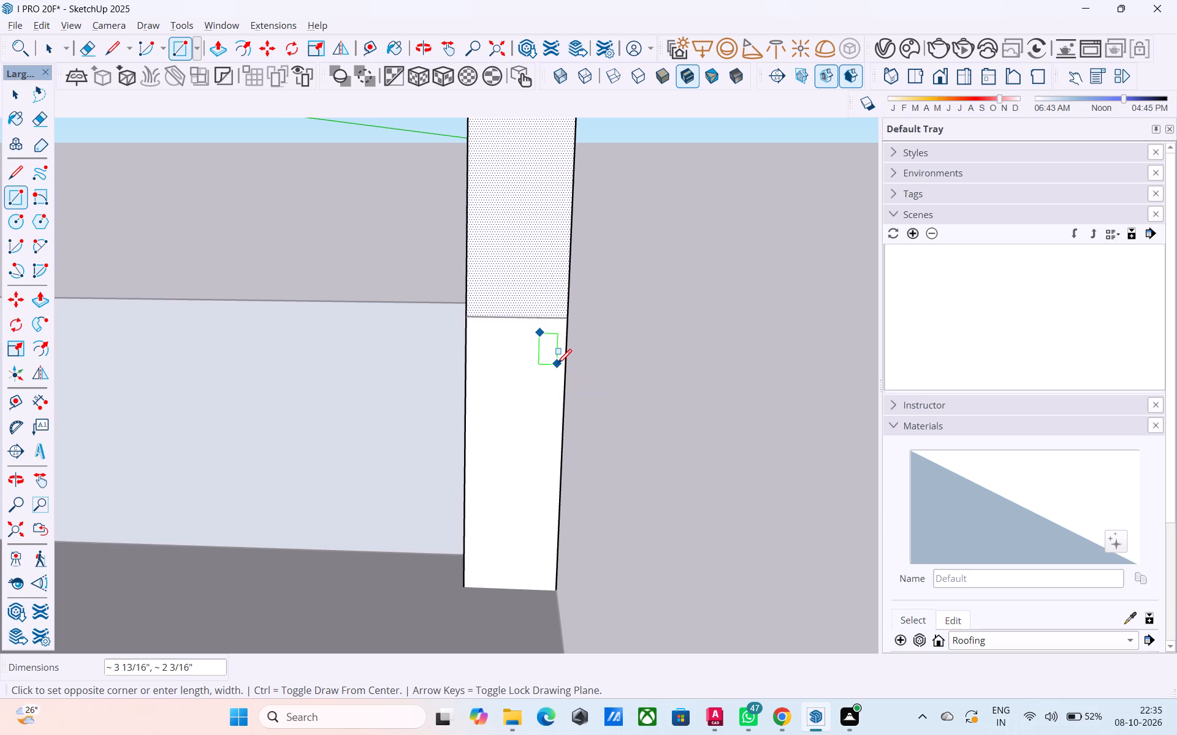
{"action": "left_click", "coordinate": [557, 365]}
{"action": "key", "text": "space"}
Copy the small rectangle four times down the column face, at about 5 5/8", 10 3/4", 1' 4" and 1' 10" from the original.
{"action": "left_click", "coordinate": [552, 360]}
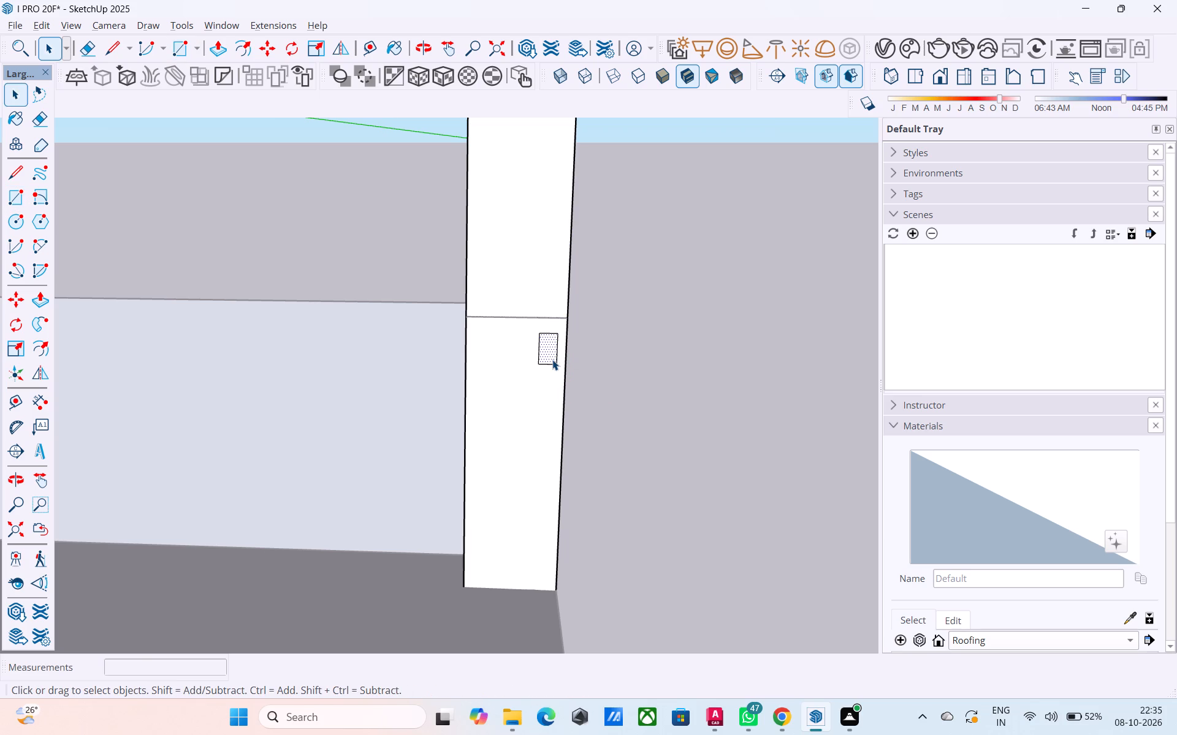
{"action": "key", "text": "m"}
{"action": "left_click", "coordinate": [539, 337]}
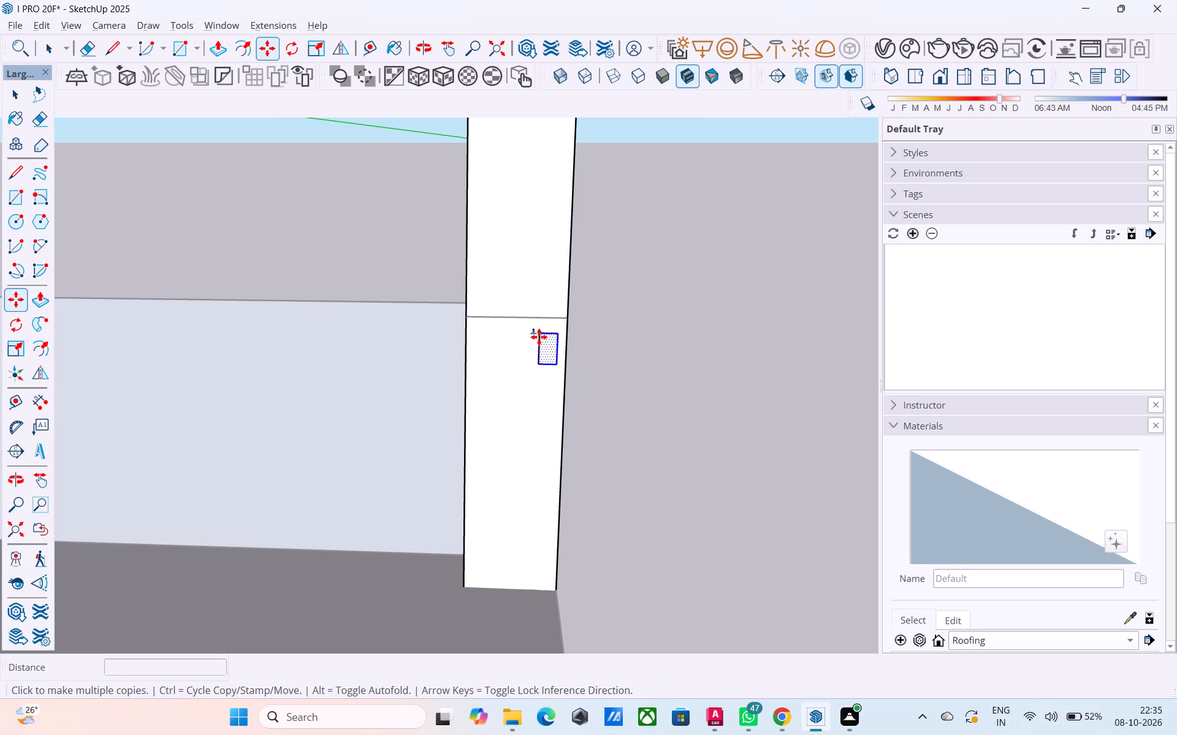
{"action": "left_click", "coordinate": [535, 379]}
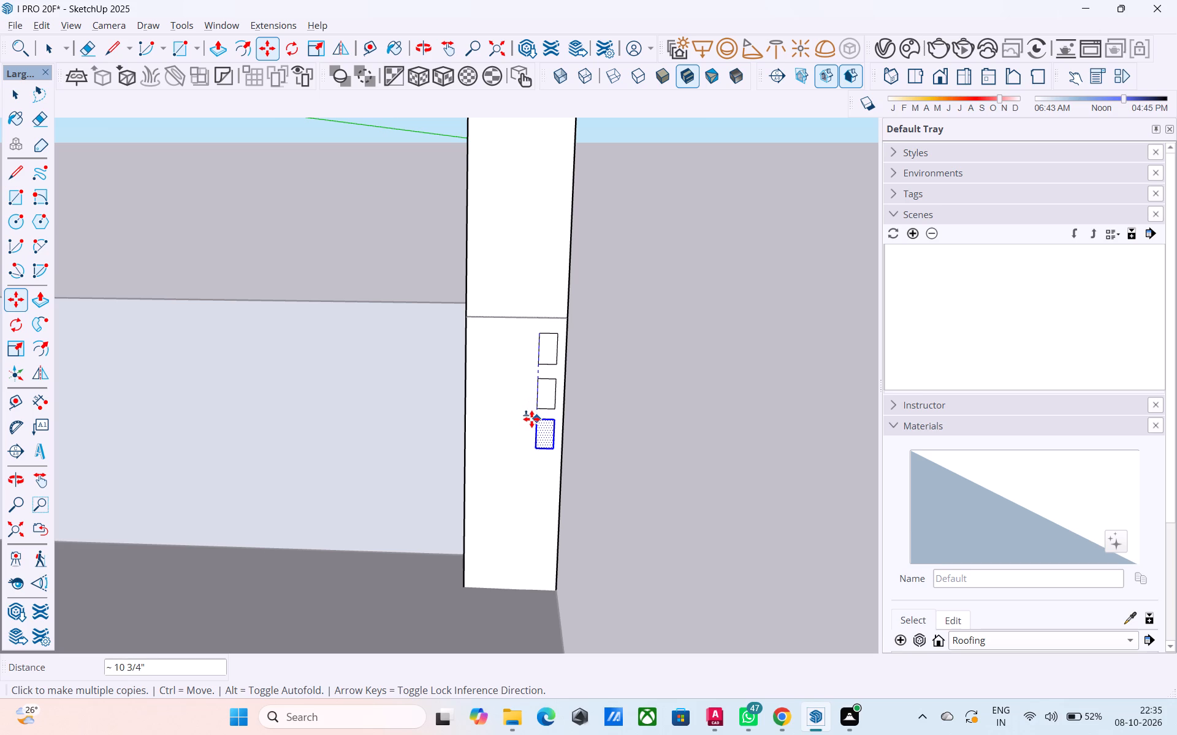
{"action": "left_click", "coordinate": [531, 419]}
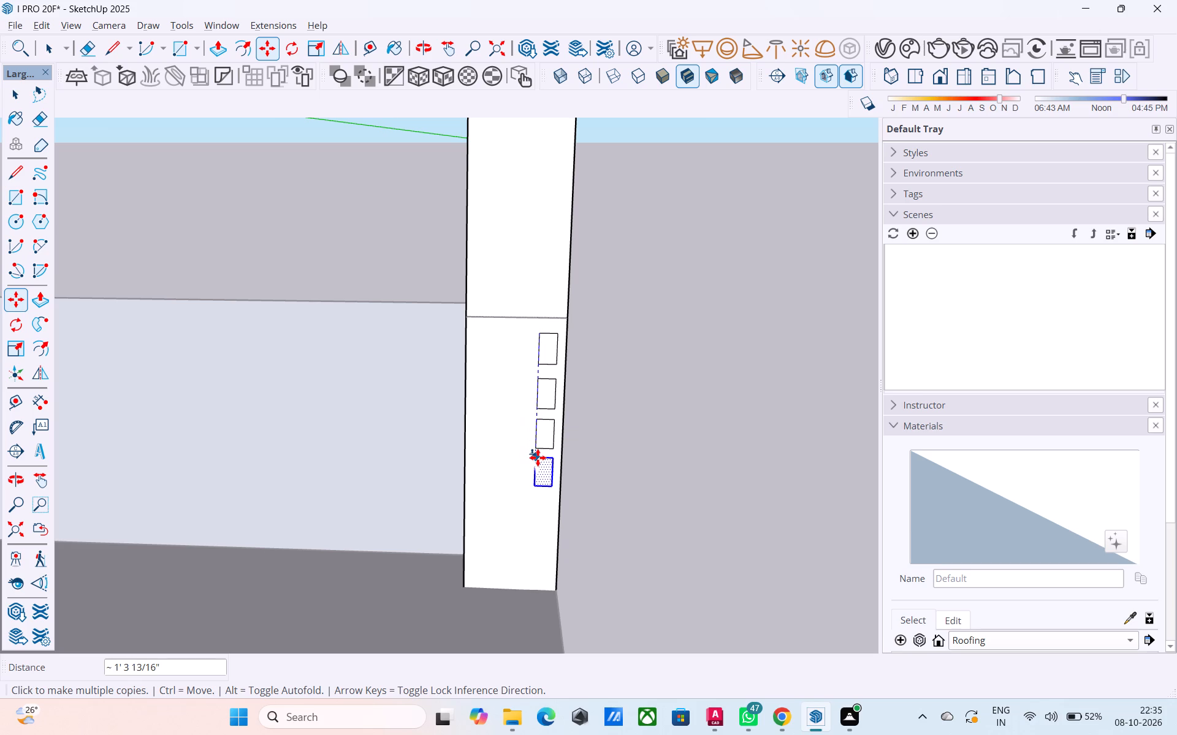
{"action": "left_click", "coordinate": [538, 458]}
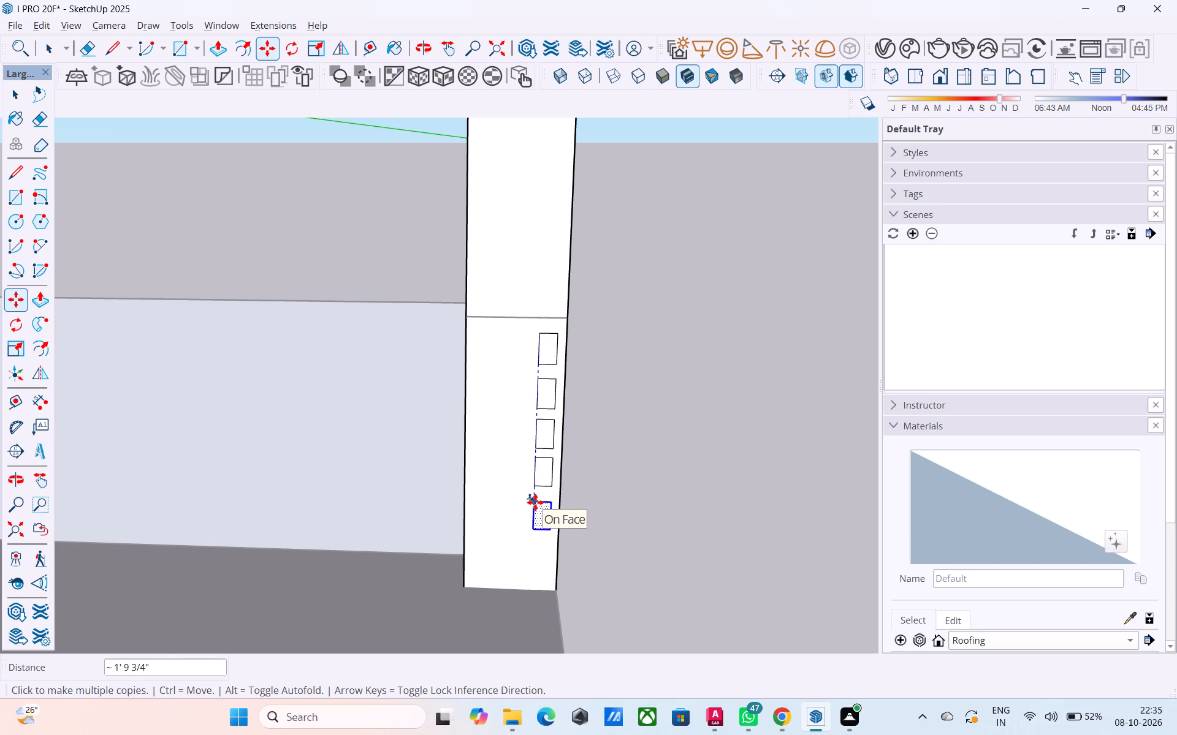
{"action": "left_click", "coordinate": [535, 503]}
{"action": "key", "text": "space"}
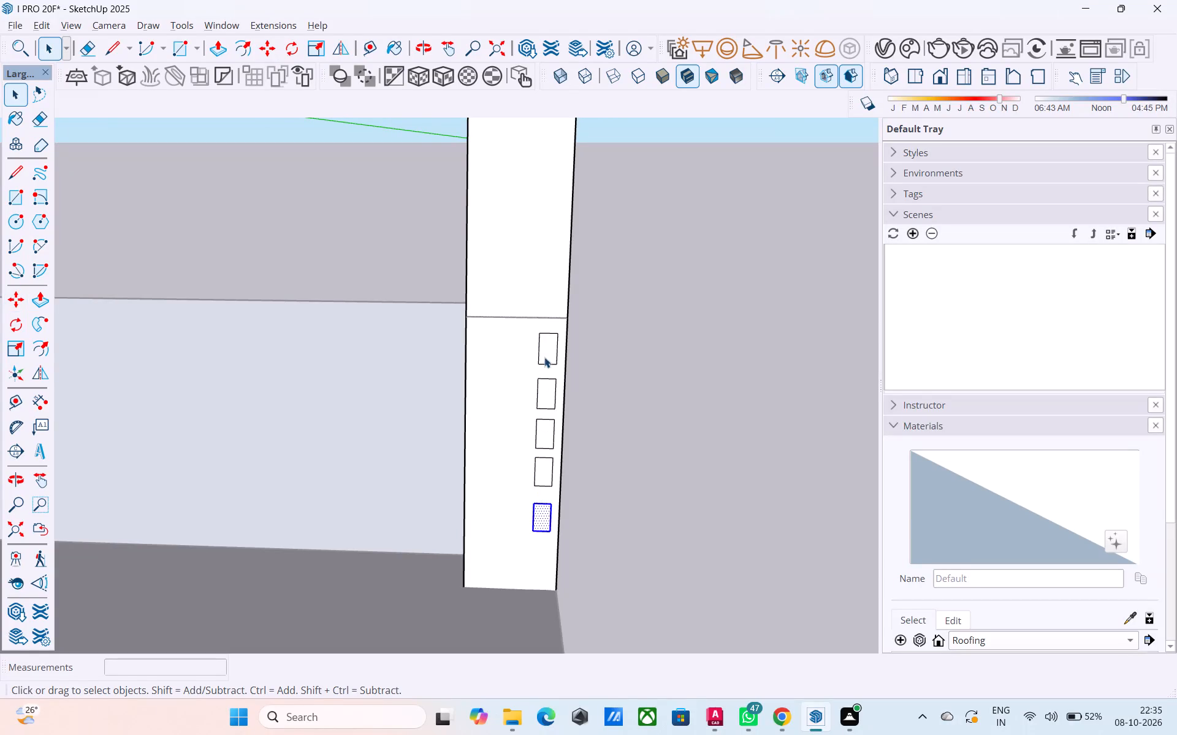
Push/Pull the uppermost small rectangle 24' 6" across the balcony front to the tower wall as a bar.
{"action": "left_click", "coordinate": [544, 357]}
{"action": "key", "text": "p"}
{"action": "left_click", "coordinate": [547, 349]}
{"action": "scroll", "coordinate": [547, 349], "scroll_direction": "down", "scroll_amount": 7}
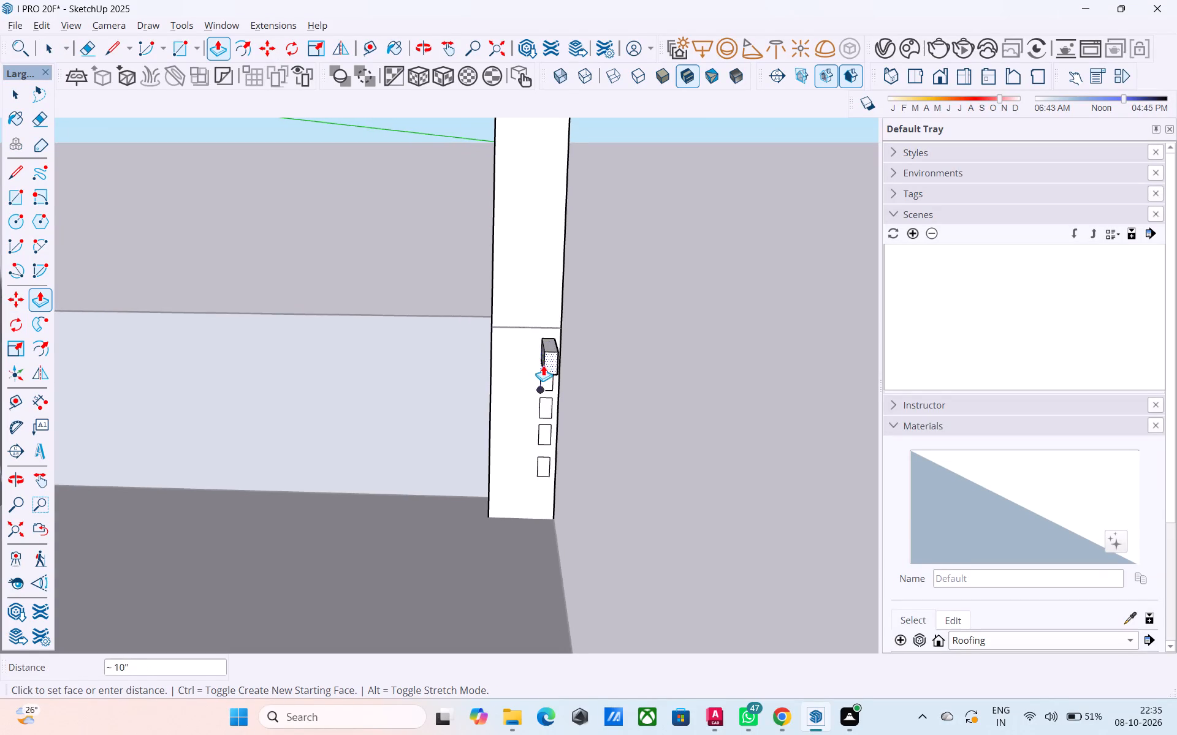
{"action": "scroll", "coordinate": [543, 365], "scroll_direction": "down", "scroll_amount": 7}
{"action": "middle_click_drag", "start_coordinate": [539, 388], "coordinate": [154, 384]}
{"action": "scroll", "coordinate": [151, 382], "scroll_direction": "down", "scroll_amount": 19}
{"action": "middle_click", "coordinate": [153, 364]}
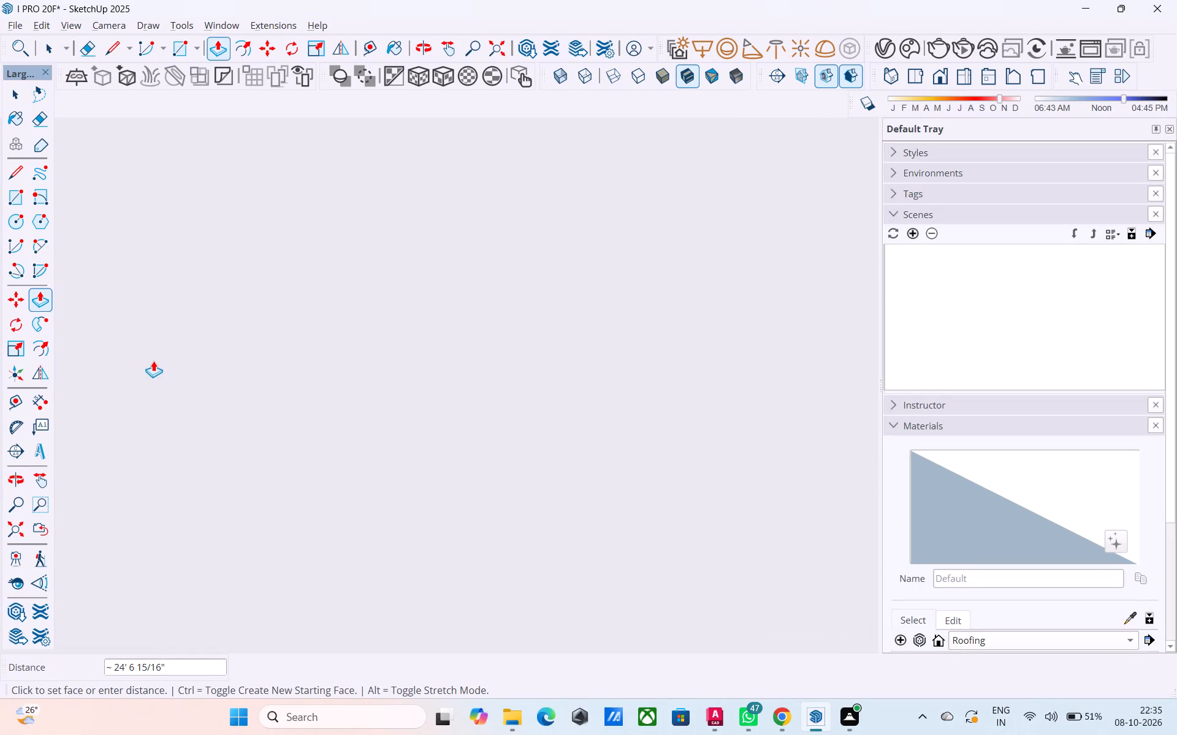
{"action": "scroll", "coordinate": [153, 361], "scroll_direction": "down", "scroll_amount": 19}
{"action": "scroll", "coordinate": [195, 352], "scroll_direction": "up", "scroll_amount": 1}
{"action": "scroll", "coordinate": [195, 352], "scroll_direction": "down", "scroll_amount": 14}
{"action": "scroll", "coordinate": [198, 341], "scroll_direction": "up", "scroll_amount": 1}
{"action": "scroll", "coordinate": [198, 340], "scroll_direction": "down", "scroll_amount": 16}
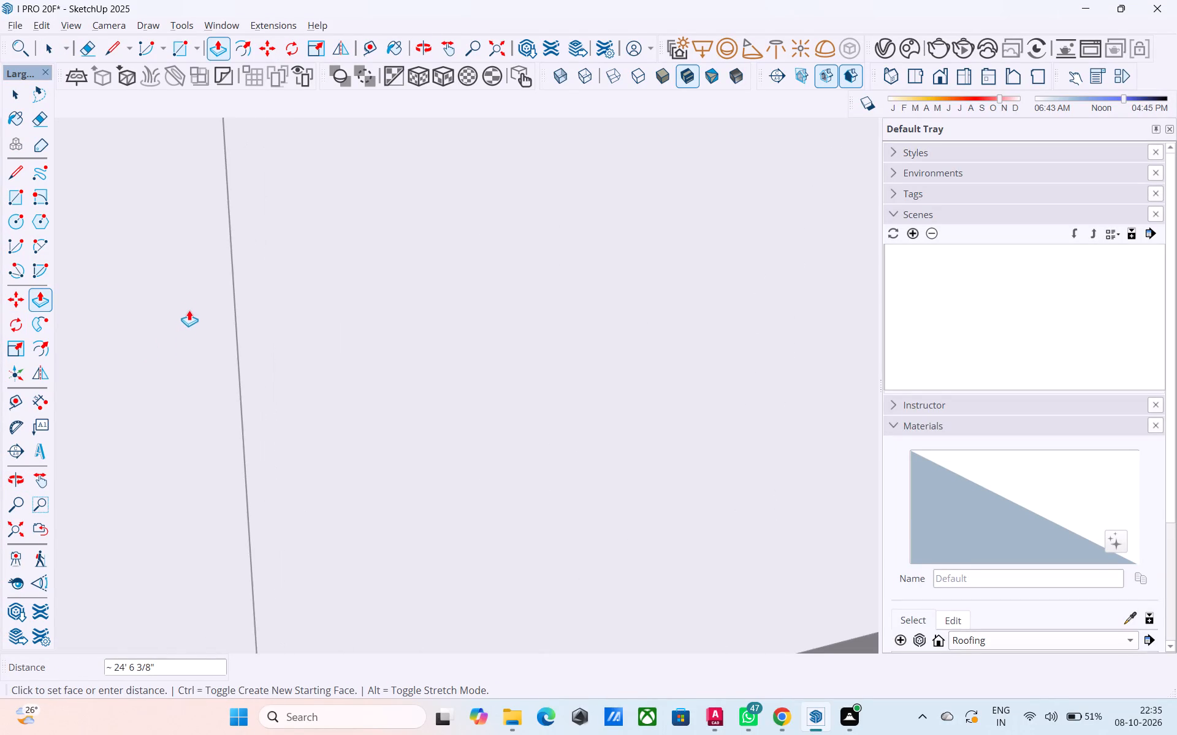
{"action": "scroll", "coordinate": [189, 310], "scroll_direction": "down", "scroll_amount": 20}
{"action": "scroll", "coordinate": [189, 310], "scroll_direction": "down", "scroll_amount": 4}
{"action": "middle_click_drag", "start_coordinate": [480, 317], "coordinate": [139, 335]}
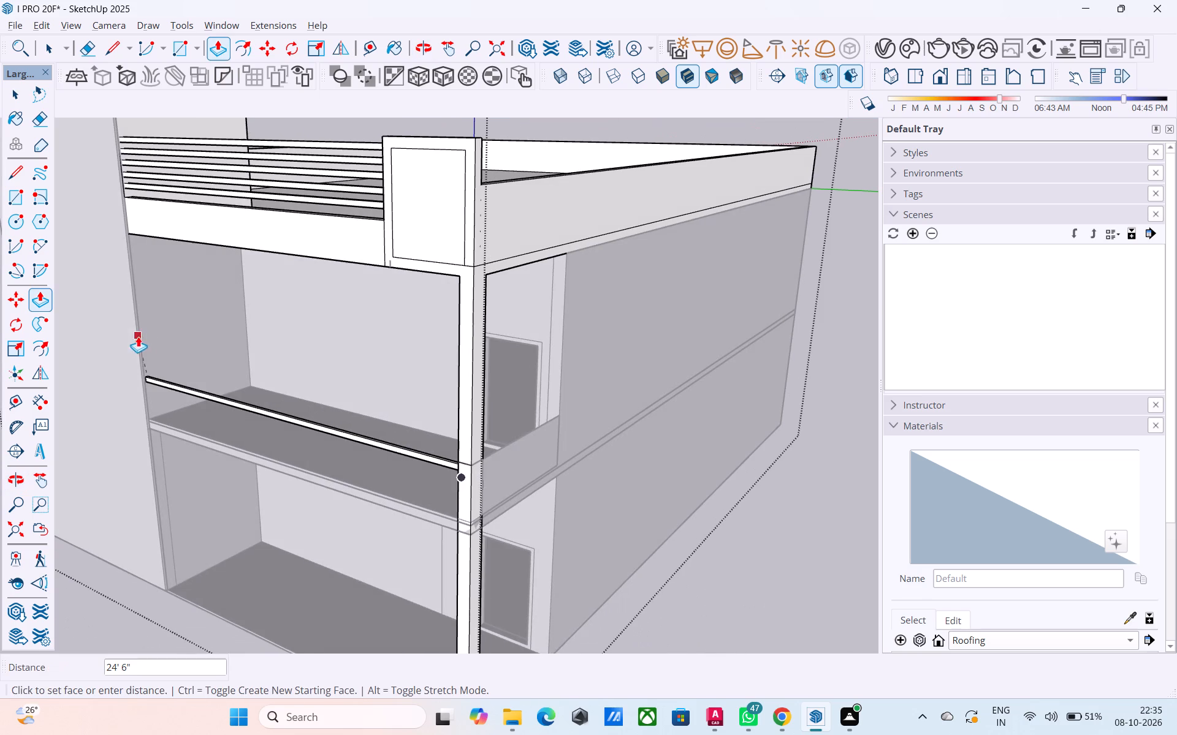
{"action": "left_click", "coordinate": [166, 339]}
Extrude the four remaining small rectangles by the same 24' 6" distance to complete the balcony's horizontal parapet bars.
{"action": "middle_click_drag", "start_coordinate": [731, 437], "coordinate": [723, 437]}
{"action": "middle_click_drag", "start_coordinate": [443, 439], "coordinate": [658, 424]}
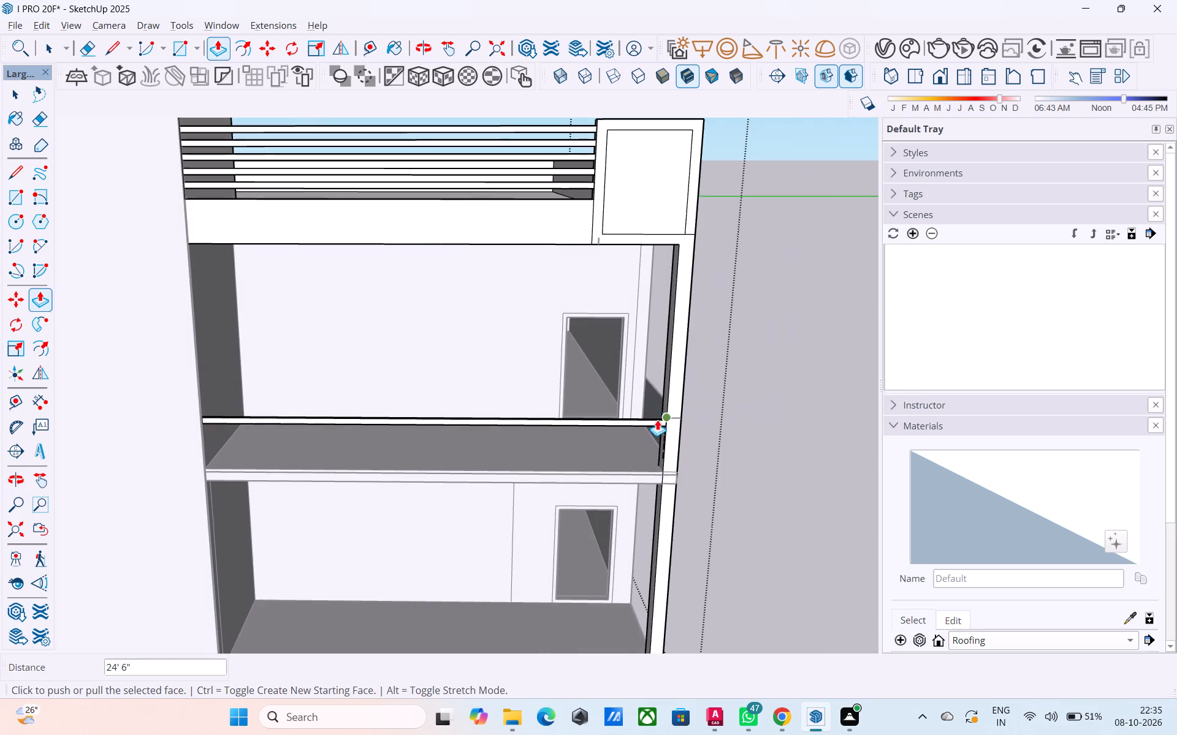
{"action": "middle_click_drag", "start_coordinate": [585, 432], "coordinate": [625, 451], "text": "shift"}
{"action": "scroll", "coordinate": [652, 467], "scroll_direction": "up", "scroll_amount": 5}
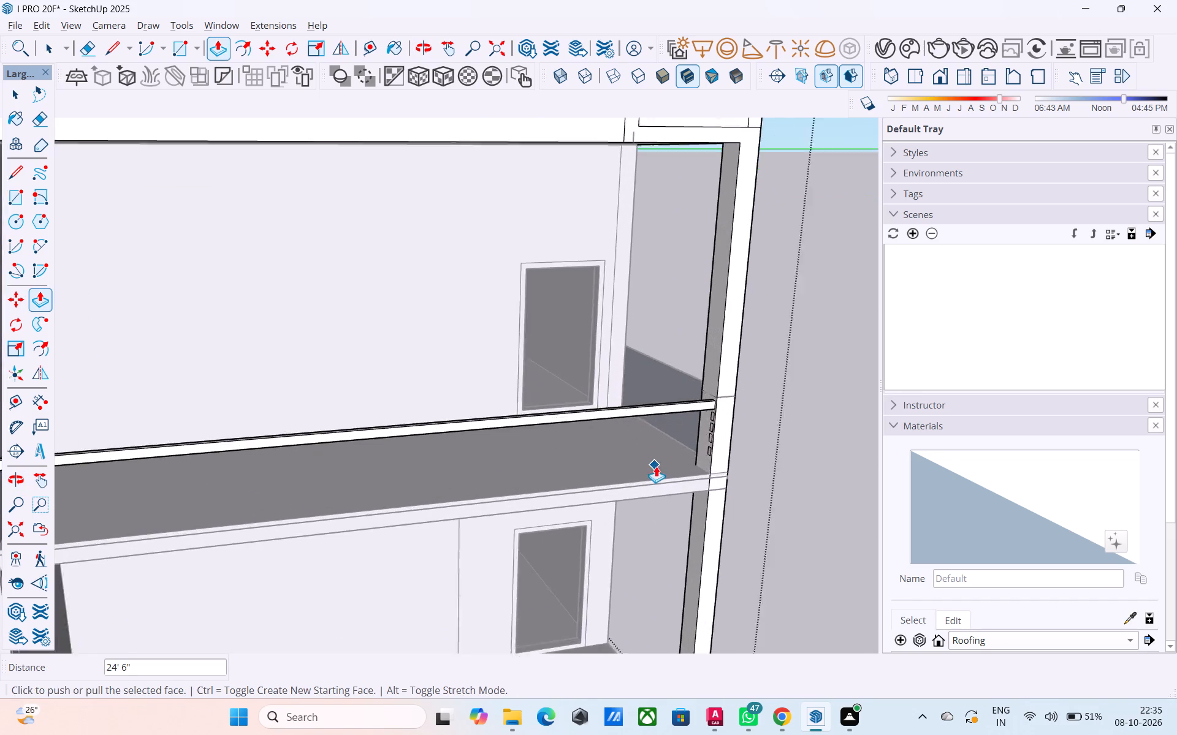
{"action": "scroll", "coordinate": [656, 466], "scroll_direction": "up", "scroll_amount": 10}
{"action": "scroll", "coordinate": [820, 317], "scroll_direction": "up", "scroll_amount": 5}
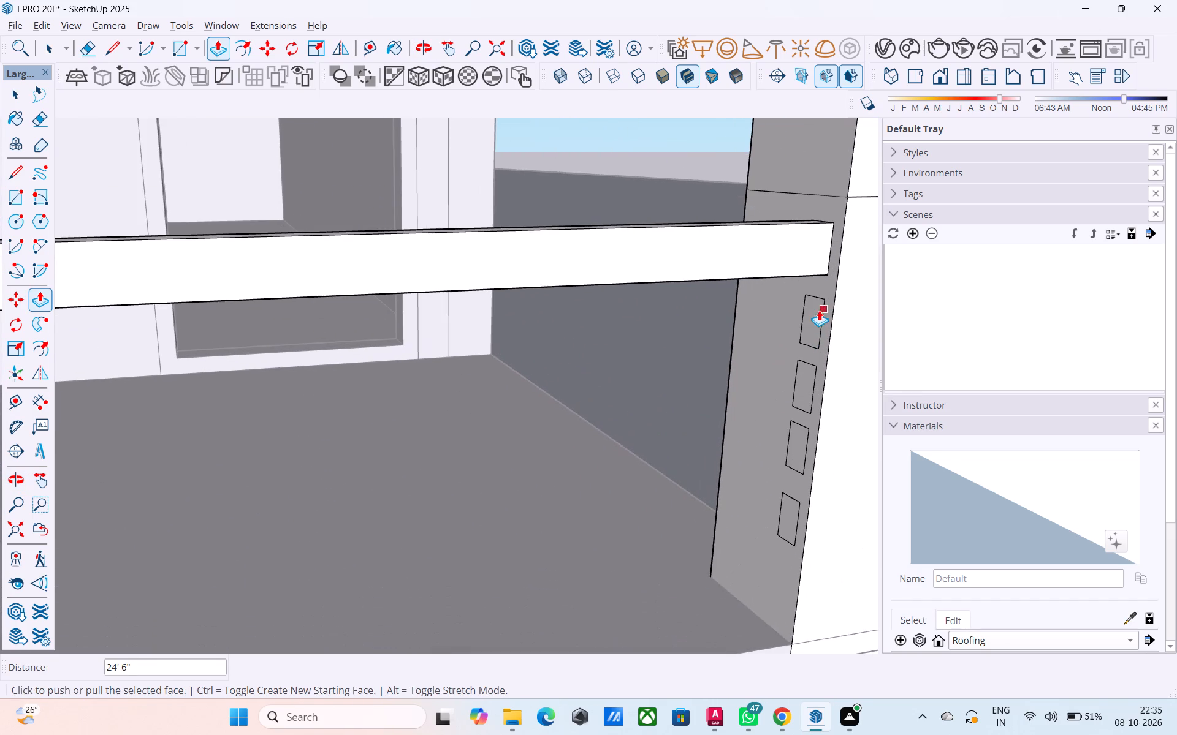
{"action": "key", "text": "space"}
{"action": "key", "text": "p"}
{"action": "scroll", "coordinate": [818, 302], "scroll_direction": "up", "scroll_amount": 5}
{"action": "key", "text": "space"}
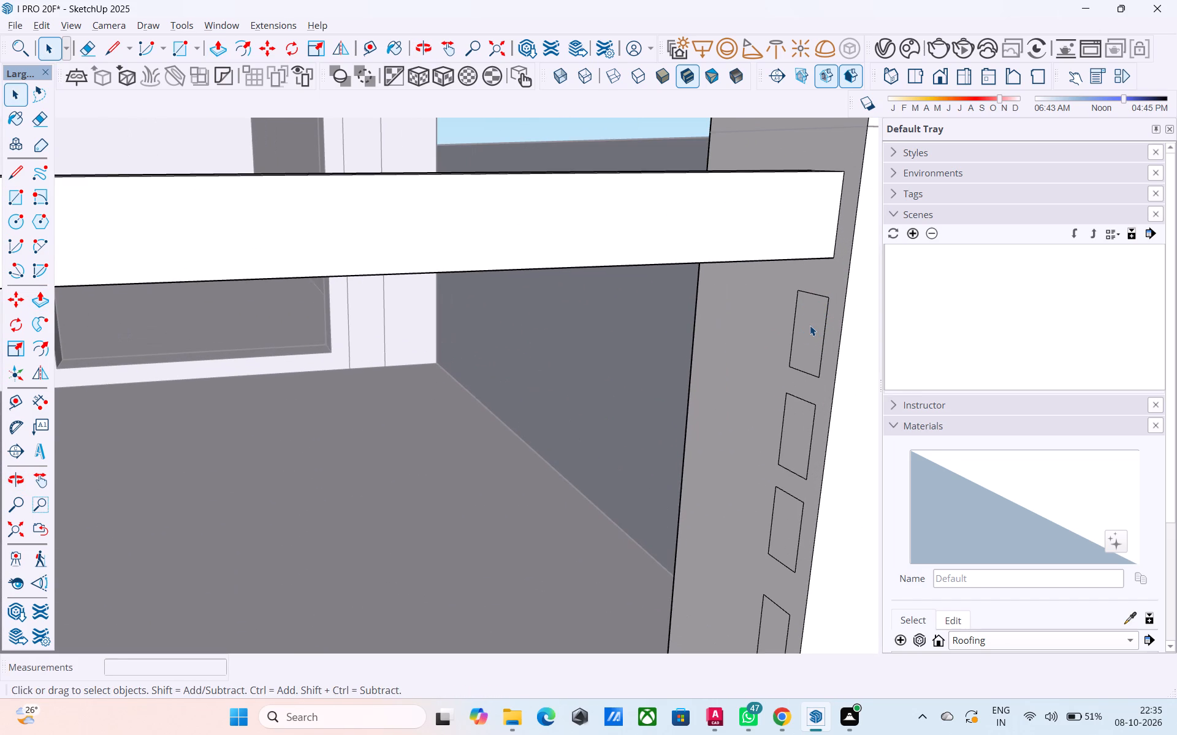
{"action": "left_click", "coordinate": [810, 325]}
{"action": "key", "text": "p"}
{"action": "double_click", "coordinate": [810, 325]}
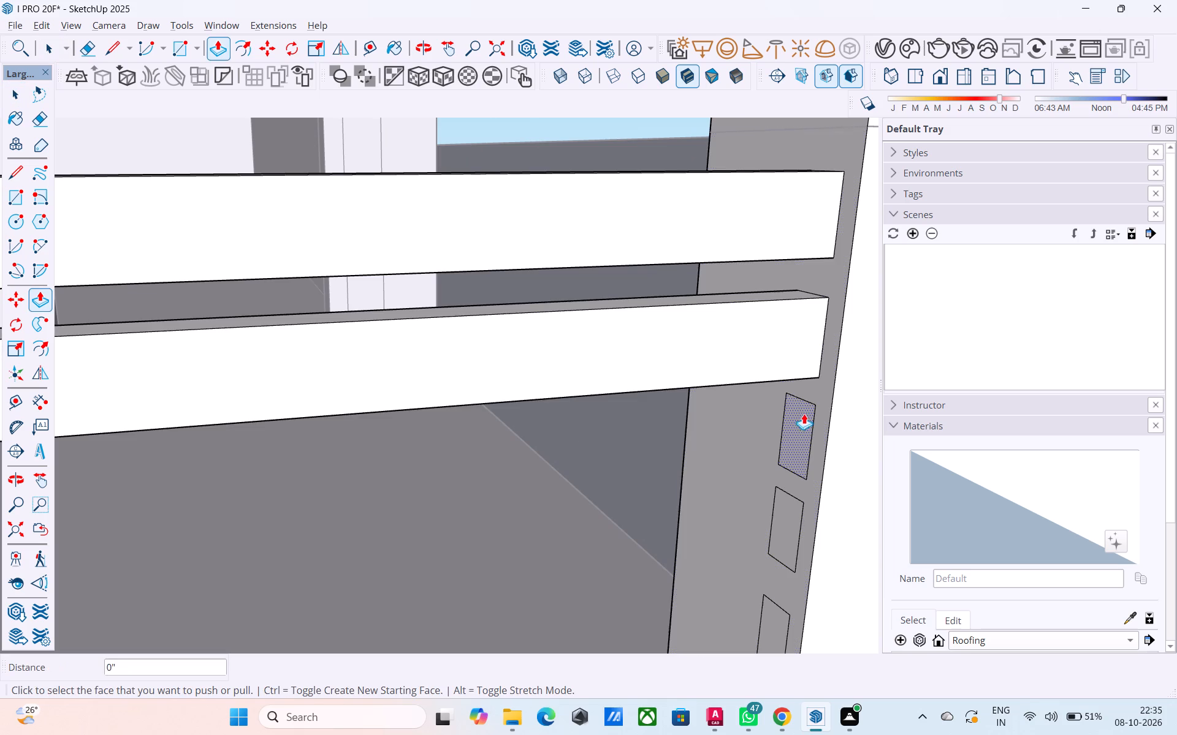
{"action": "double_click", "coordinate": [803, 417]}
{"action": "double_click", "coordinate": [793, 521]}
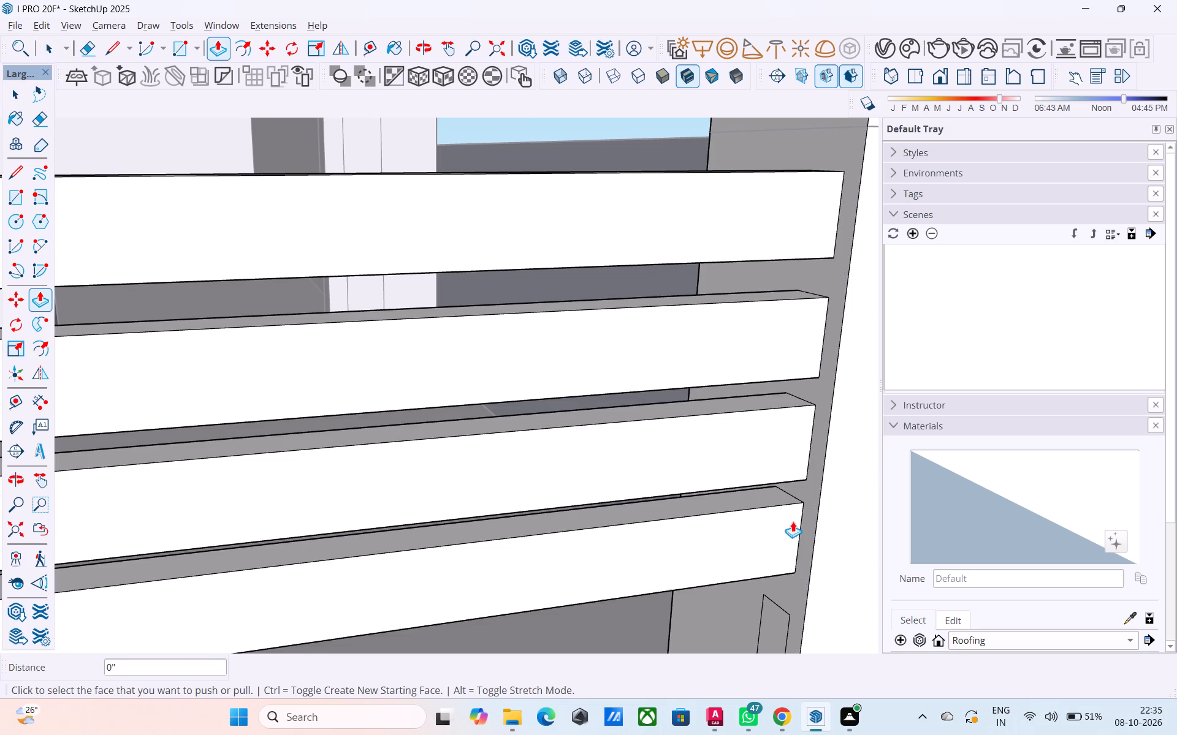
{"action": "middle_click_drag", "start_coordinate": [791, 518], "coordinate": [713, 251], "text": "shift"}
{"action": "double_click", "coordinate": [694, 387]}
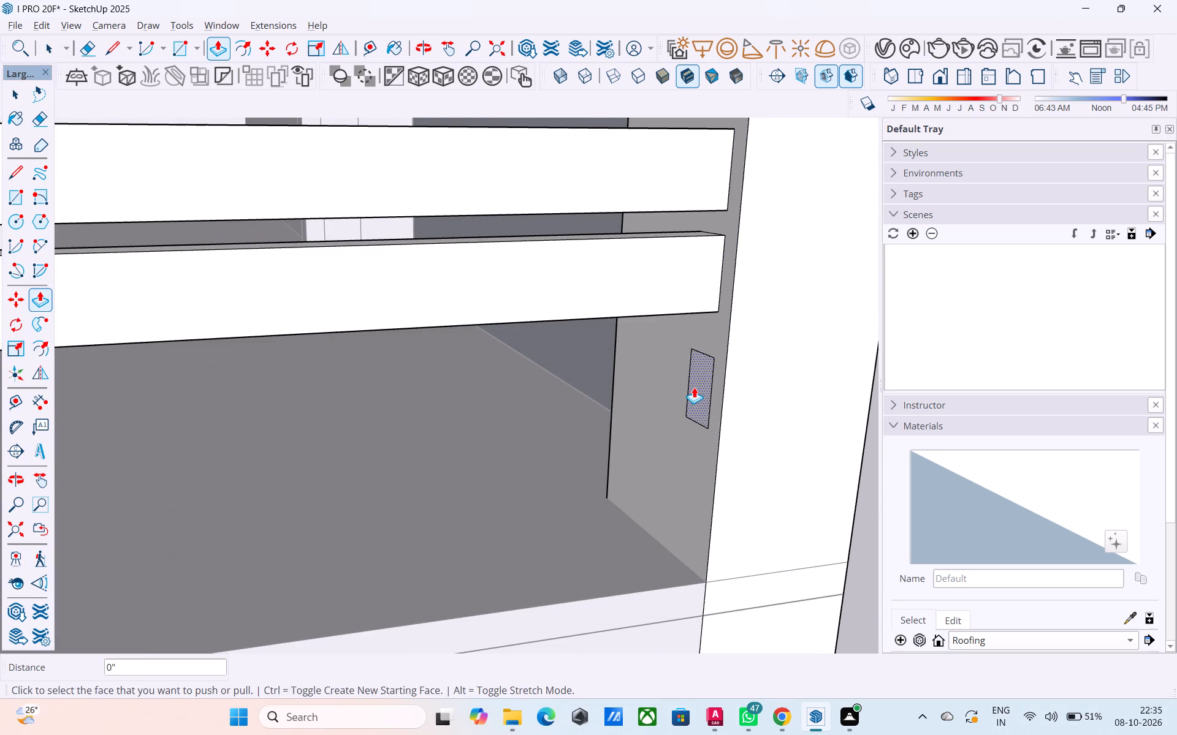
{"action": "key", "text": "space"}
Exit the column group and delete the upper balcony's side parapet face between the corner column and the wall.
{"action": "scroll", "coordinate": [694, 385], "scroll_direction": "down", "scroll_amount": 20}
{"action": "scroll", "coordinate": [694, 385], "scroll_direction": "down", "scroll_amount": 3}
{"action": "middle_click_drag", "start_coordinate": [698, 396], "coordinate": [661, 404]}
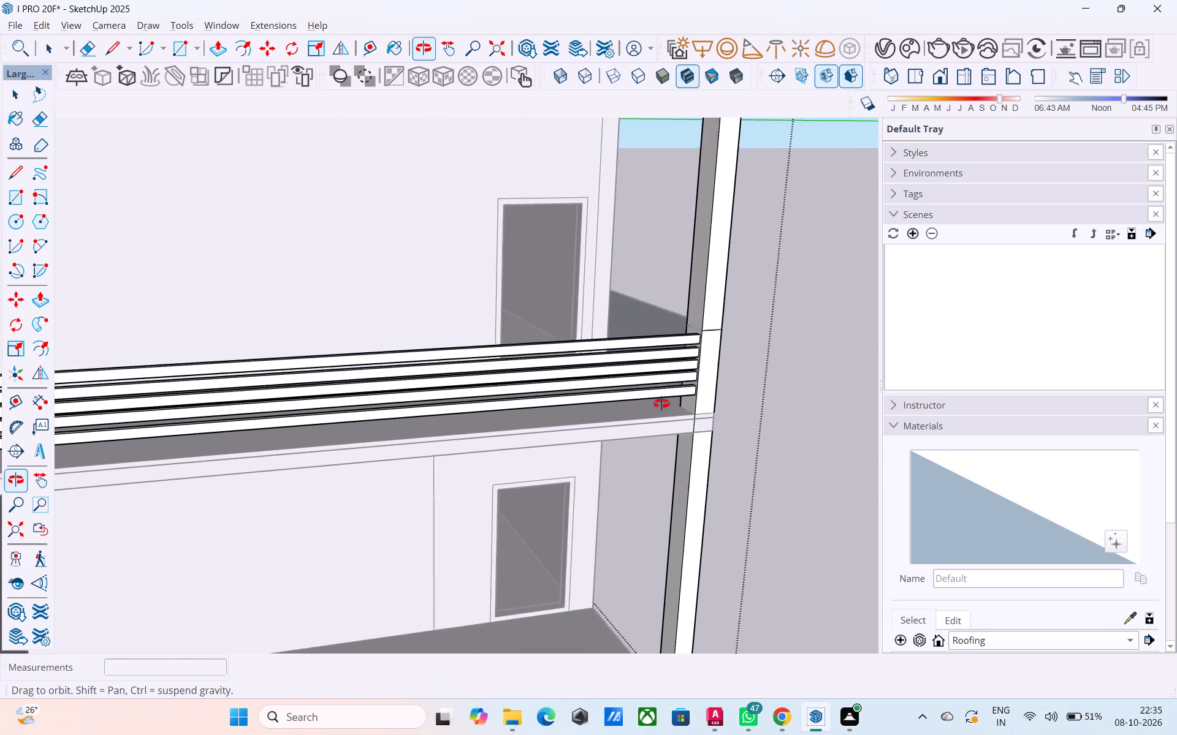
{"action": "middle_click_drag", "start_coordinate": [661, 404], "coordinate": [631, 404]}
{"action": "scroll", "coordinate": [615, 395], "scroll_direction": "down", "scroll_amount": 11}
{"action": "middle_click", "coordinate": [615, 395]}
{"action": "middle_click_drag", "start_coordinate": [613, 391], "coordinate": [562, 331]}
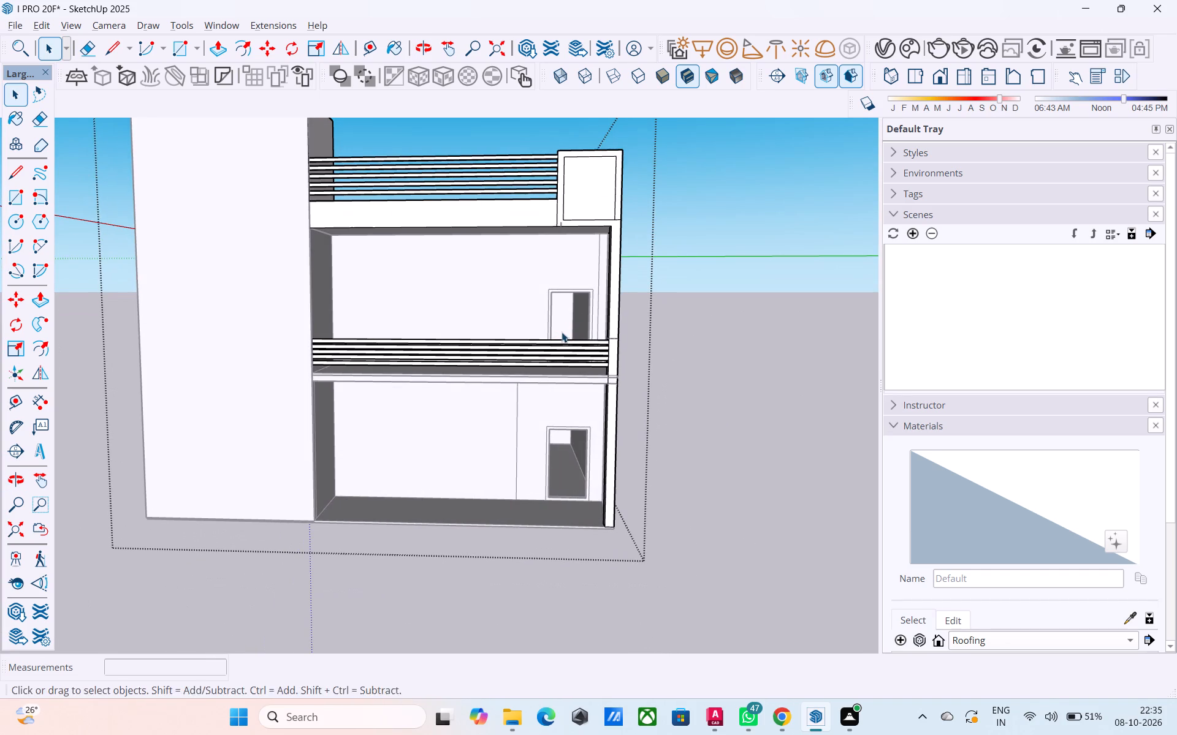
{"action": "middle_click_drag", "start_coordinate": [570, 337], "coordinate": [388, 340]}
{"action": "middle_click_drag", "start_coordinate": [388, 327], "coordinate": [264, 346]}
{"action": "middle_click_drag", "start_coordinate": [316, 371], "coordinate": [275, 370]}
{"action": "left_click", "coordinate": [343, 557]}
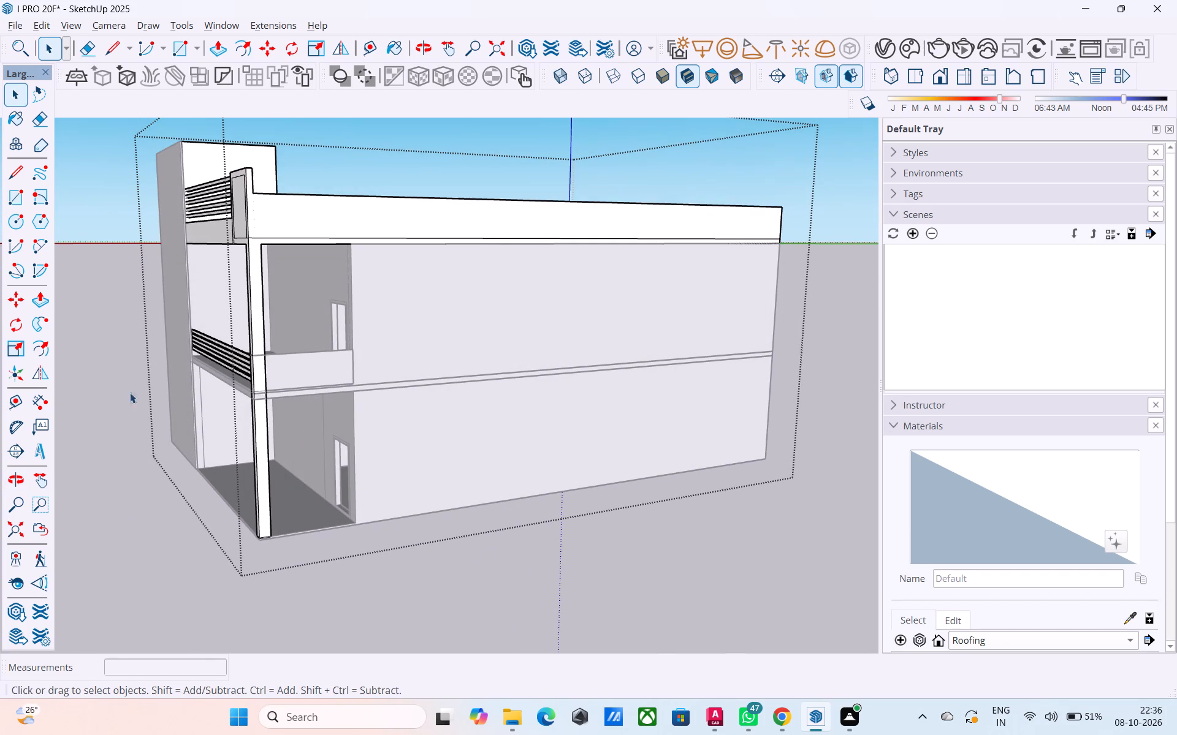
{"action": "left_click", "coordinate": [113, 392]}
{"action": "left_click", "coordinate": [300, 374]}
{"action": "key", "text": "Delete"}
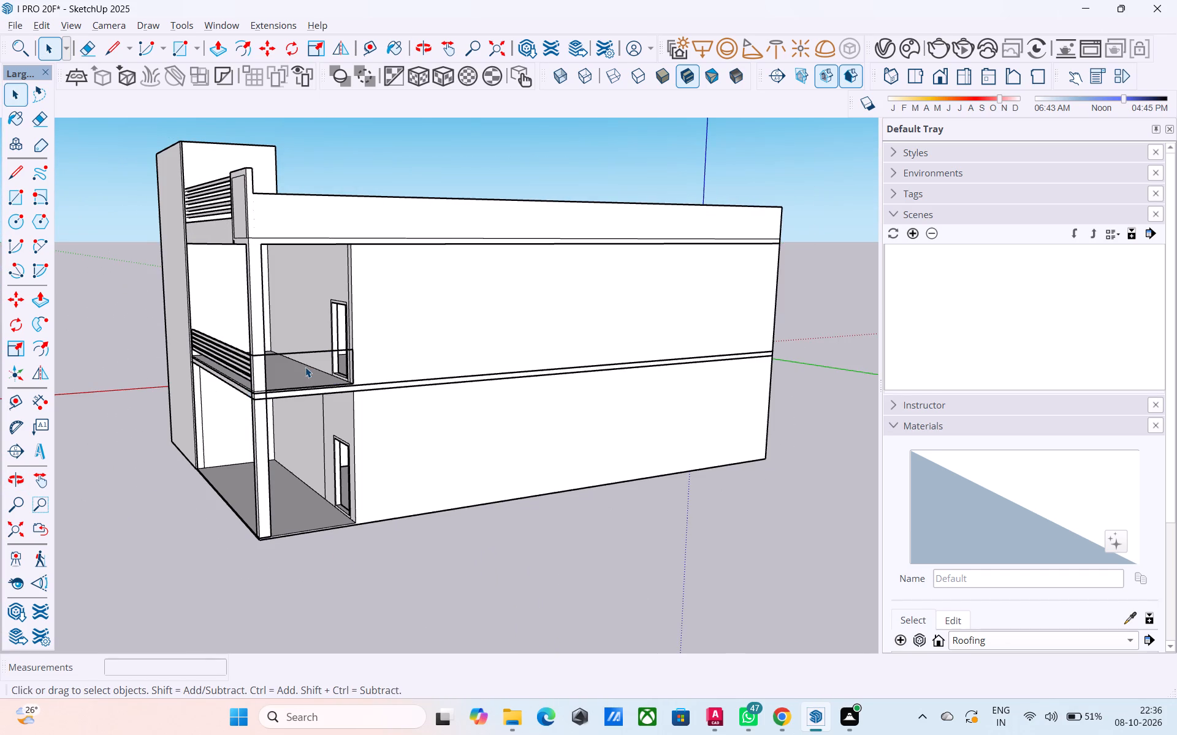
Erase the leftover top edge of the removed side parapet on the upper balcony between the corner column and the wall.
{"action": "key", "text": "e"}
{"action": "left_click_drag", "start_coordinate": [305, 363], "coordinate": [303, 350]}
{"action": "key", "text": "ctrl+z"}
{"action": "left_click", "coordinate": [302, 353]}
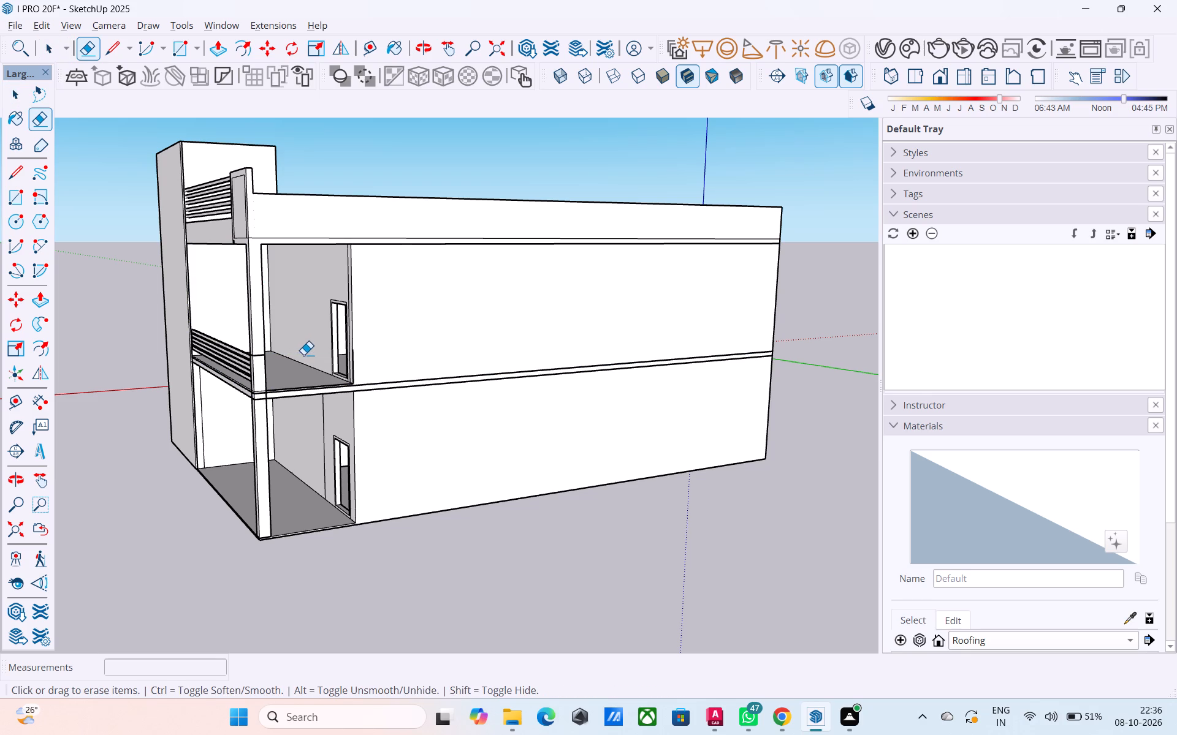
{"action": "scroll", "coordinate": [352, 368], "scroll_direction": "up", "scroll_amount": 9}
{"action": "key", "text": "space"}
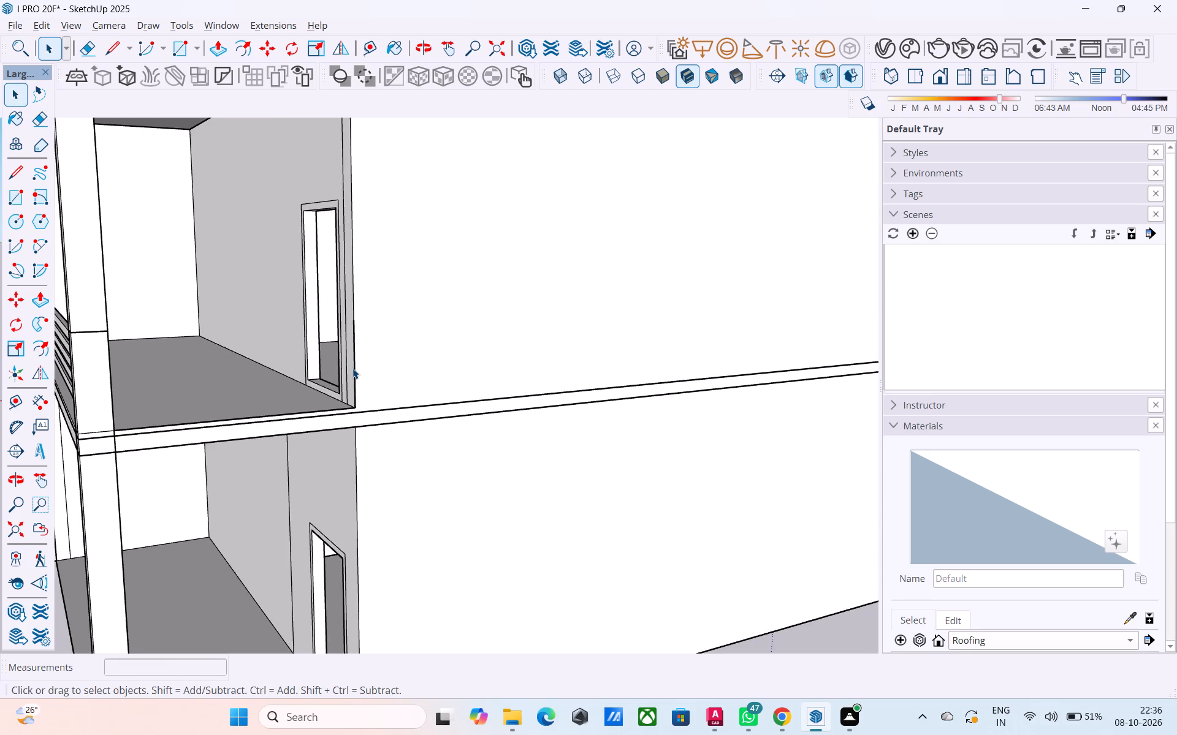
Draw a small rectangle about 3 1/2" by 1 13/16" on the corner column's face toward the balcony's open side.
{"action": "scroll", "coordinate": [294, 380], "scroll_direction": "down", "scroll_amount": 3}
{"action": "middle_click_drag", "start_coordinate": [262, 400], "coordinate": [657, 431]}
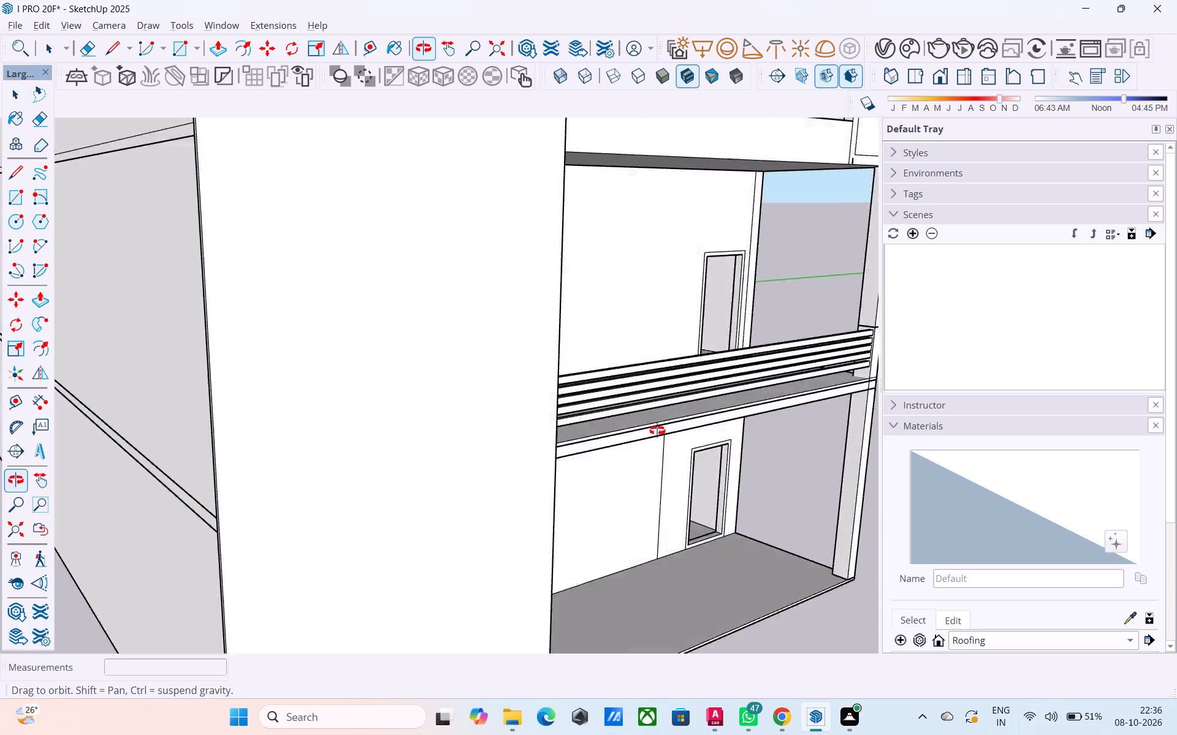
{"action": "middle_click_drag", "start_coordinate": [657, 431], "coordinate": [0, 413]}
{"action": "scroll", "coordinate": [4, 414], "scroll_direction": "down", "scroll_amount": 3}
{"action": "middle_click_drag", "start_coordinate": [151, 340], "coordinate": [240, 453]}
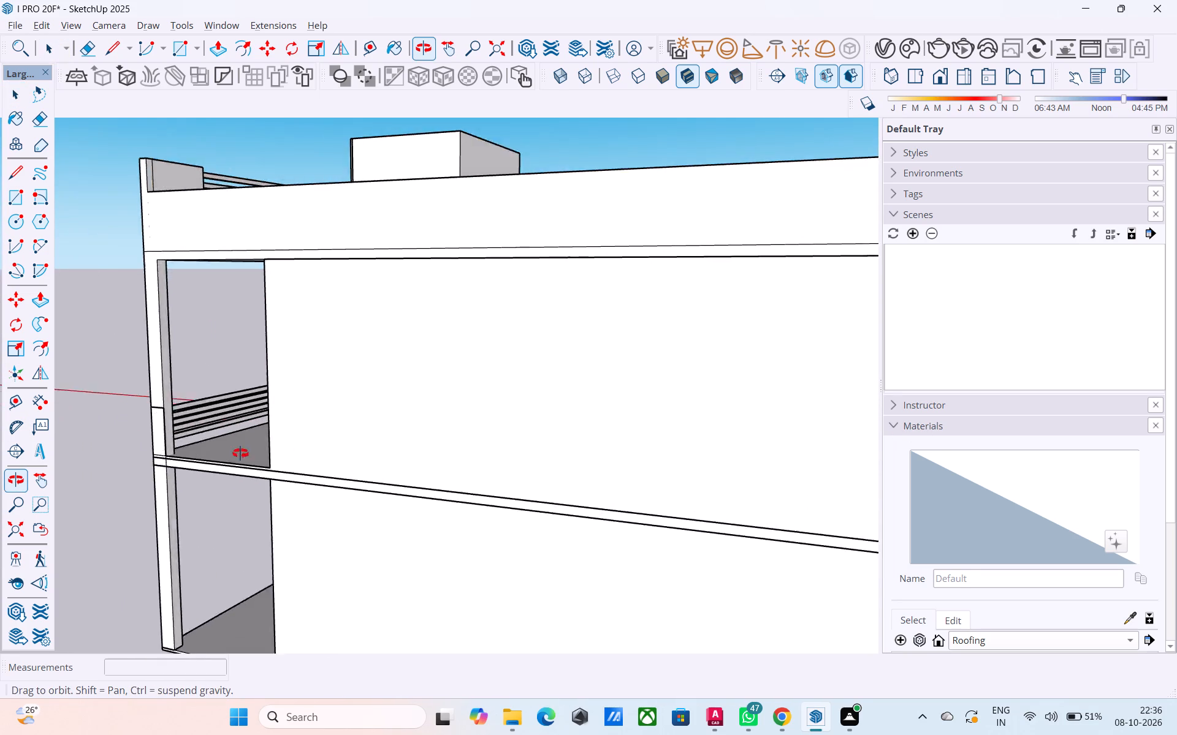
{"action": "middle_click_drag", "start_coordinate": [240, 453], "coordinate": [223, 454]}
{"action": "scroll", "coordinate": [154, 427], "scroll_direction": "up", "scroll_amount": 12}
{"action": "middle_click_drag", "start_coordinate": [114, 403], "coordinate": [71, 402]}
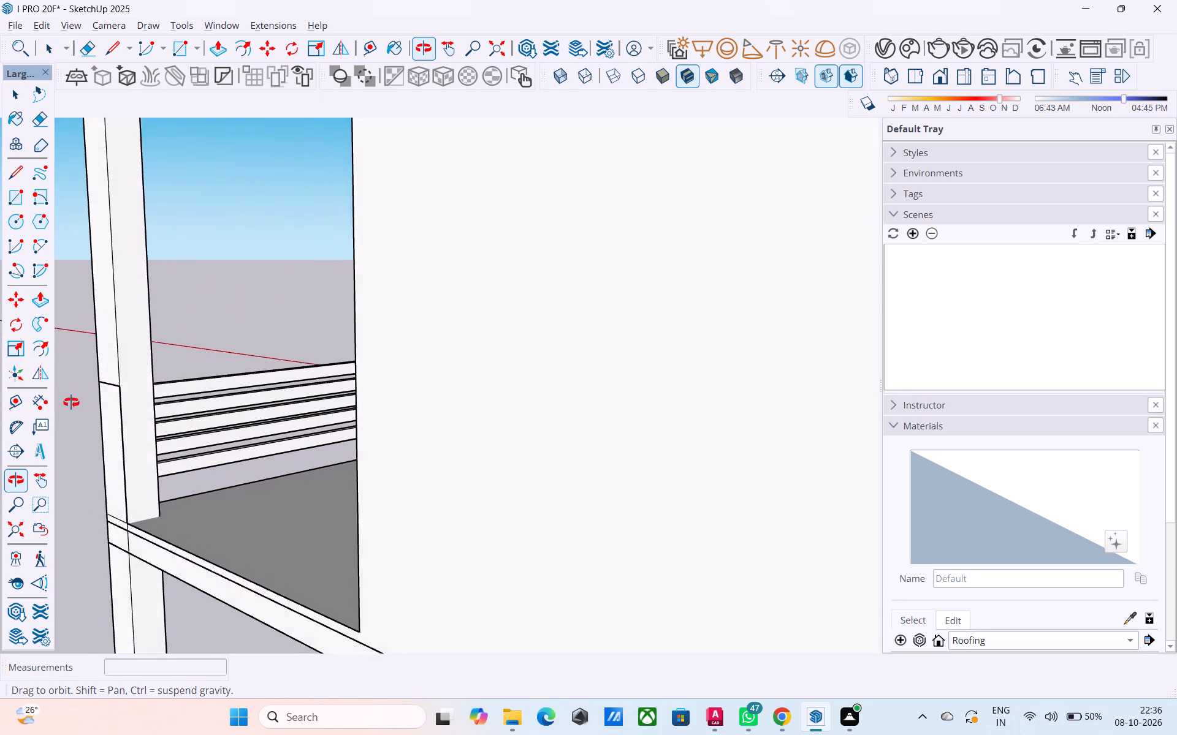
{"action": "middle_click_drag", "start_coordinate": [71, 402], "coordinate": [67, 399]}
{"action": "key", "text": "r"}
{"action": "scroll", "coordinate": [68, 396], "scroll_direction": "up", "scroll_amount": 3}
{"action": "middle_click_drag", "start_coordinate": [222, 423], "coordinate": [191, 417]}
{"action": "scroll", "coordinate": [180, 404], "scroll_direction": "up", "scroll_amount": 4}
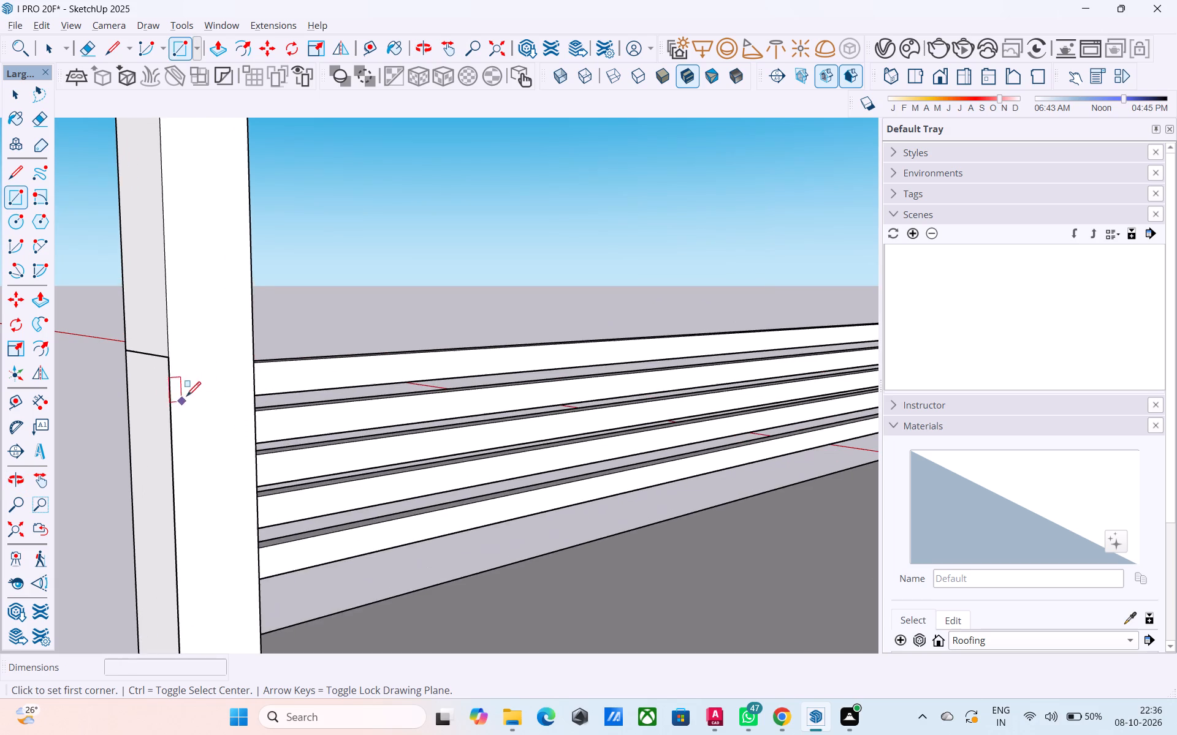
{"action": "middle_click_drag", "start_coordinate": [218, 386], "coordinate": [112, 415]}
{"action": "scroll", "coordinate": [227, 388], "scroll_direction": "up", "scroll_amount": 7}
{"action": "middle_click_drag", "start_coordinate": [271, 371], "coordinate": [85, 380]}
{"action": "middle_click_drag", "start_coordinate": [205, 325], "coordinate": [294, 346]}
{"action": "left_click", "coordinate": [192, 342]}
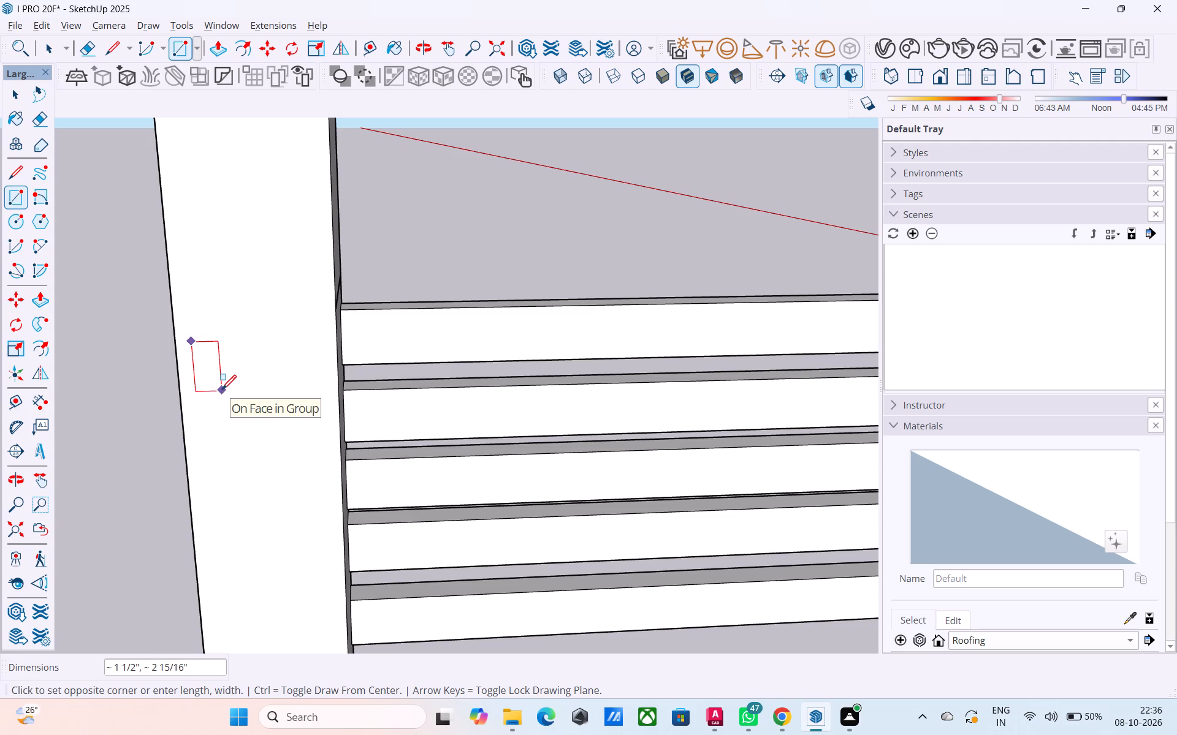
{"action": "middle_click_drag", "start_coordinate": [222, 391], "coordinate": [124, 341]}
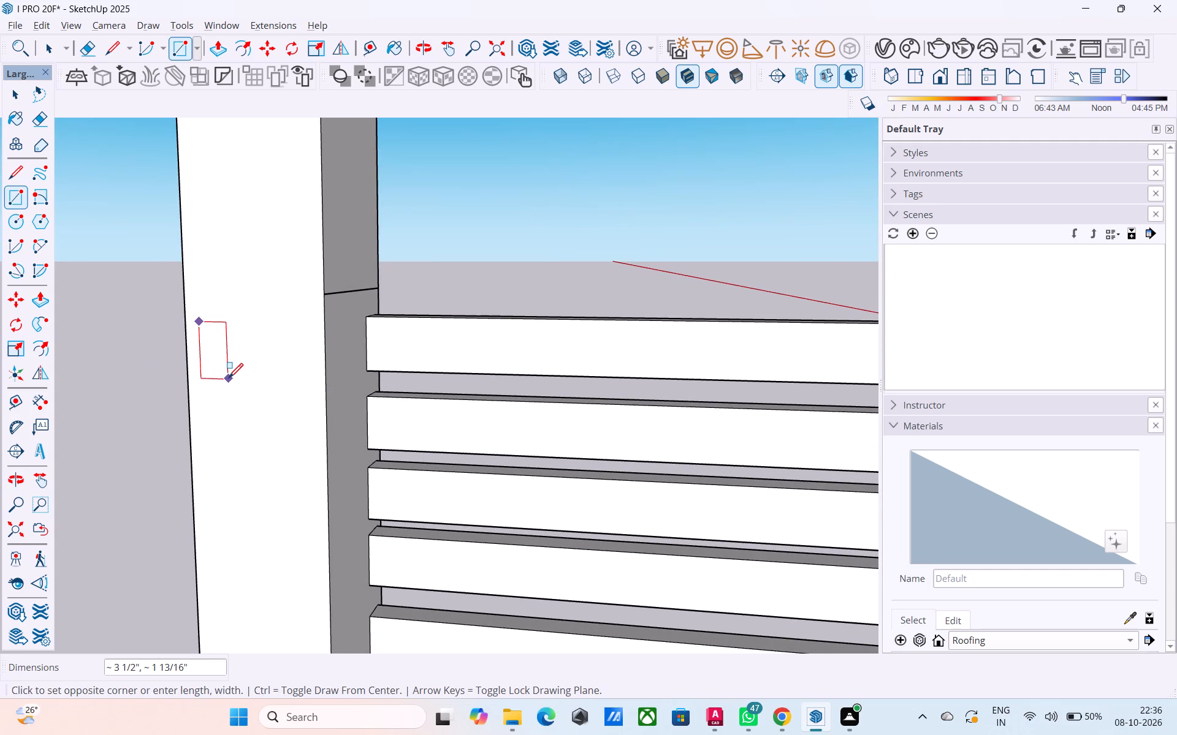
{"action": "left_click", "coordinate": [229, 379]}
{"action": "key", "text": "space"}
Copy the small rectangle four times down the column face, at about 5", 10", 1' 5" and 1' 10" from the original.
{"action": "left_click", "coordinate": [216, 369]}
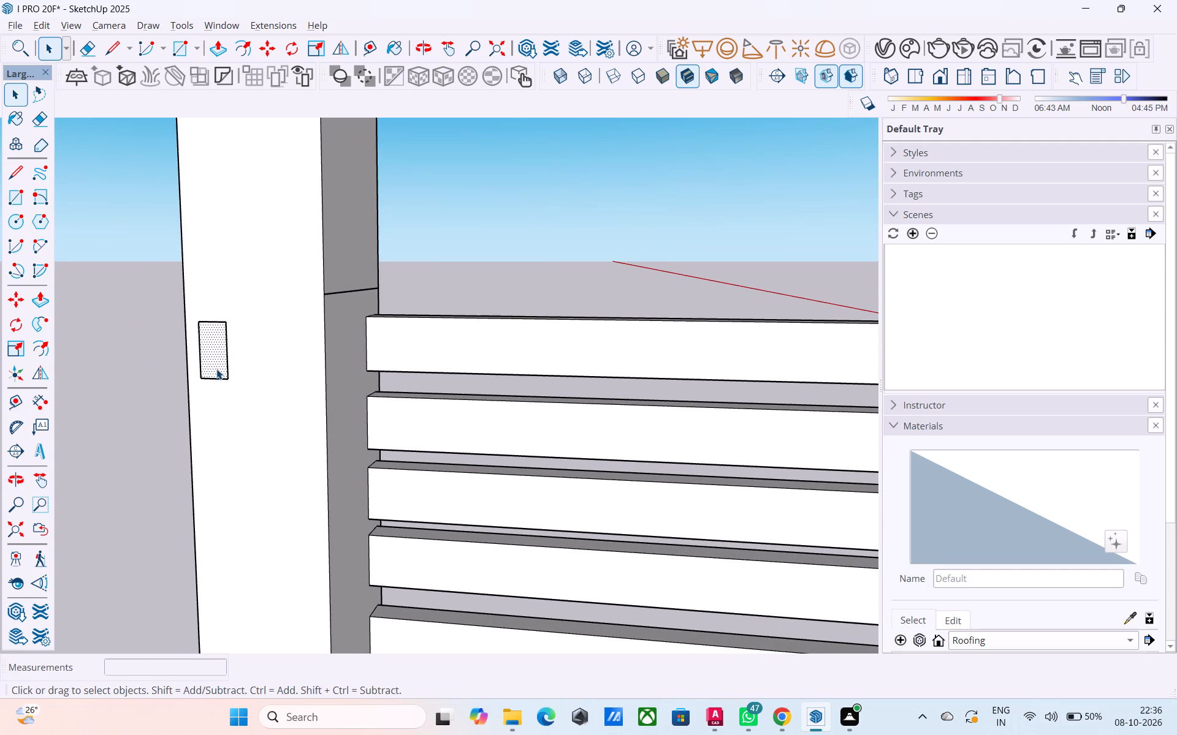
{"action": "key", "text": "m"}
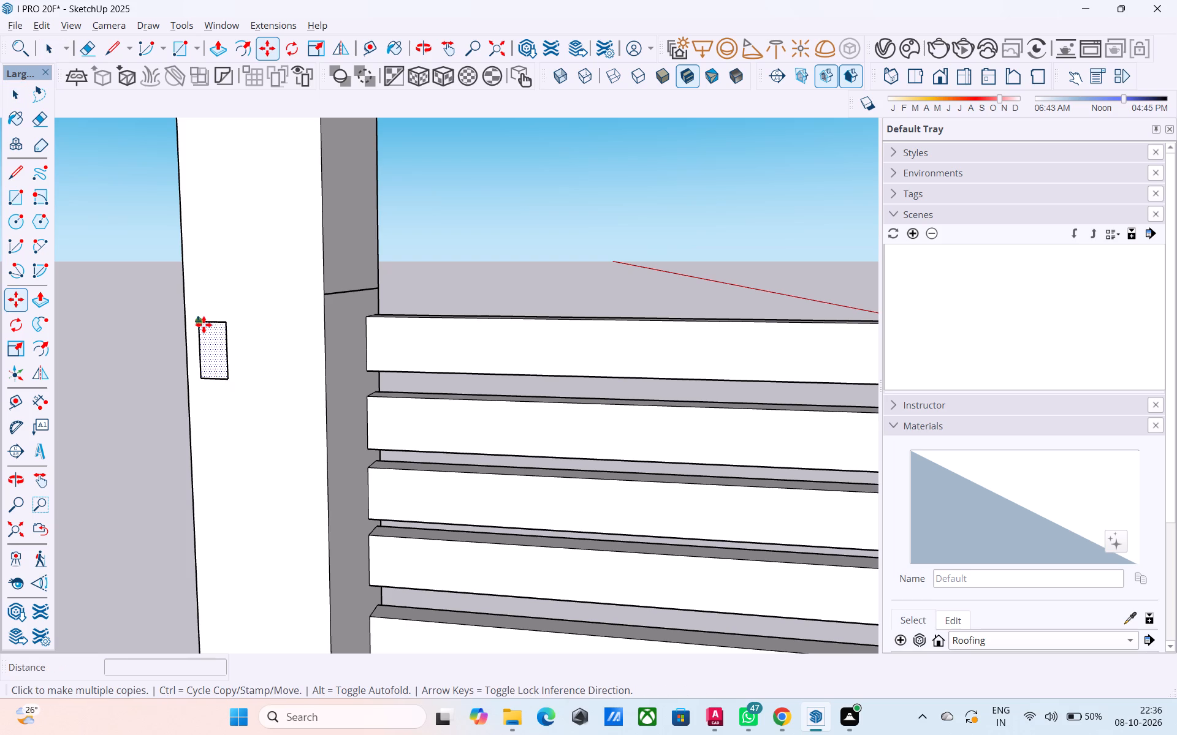
{"action": "left_click", "coordinate": [203, 325]}
{"action": "middle_click_drag", "start_coordinate": [197, 409], "coordinate": [255, 410]}
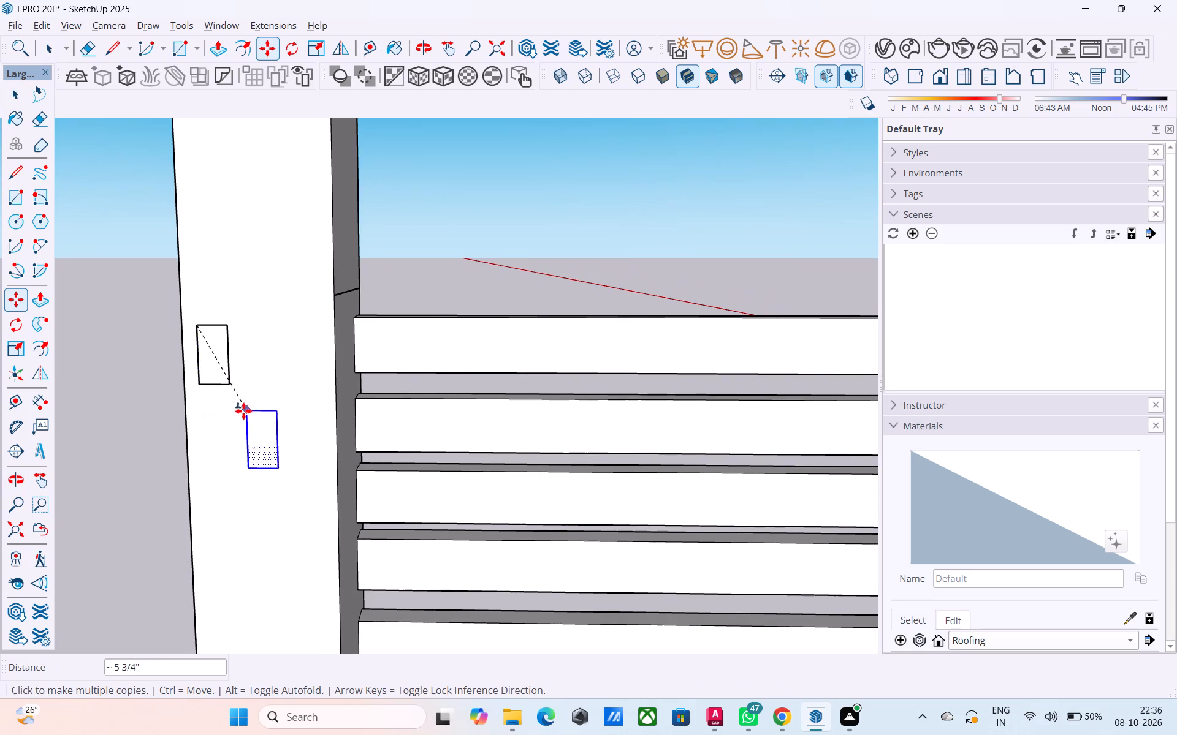
{"action": "left_click", "coordinate": [206, 412]}
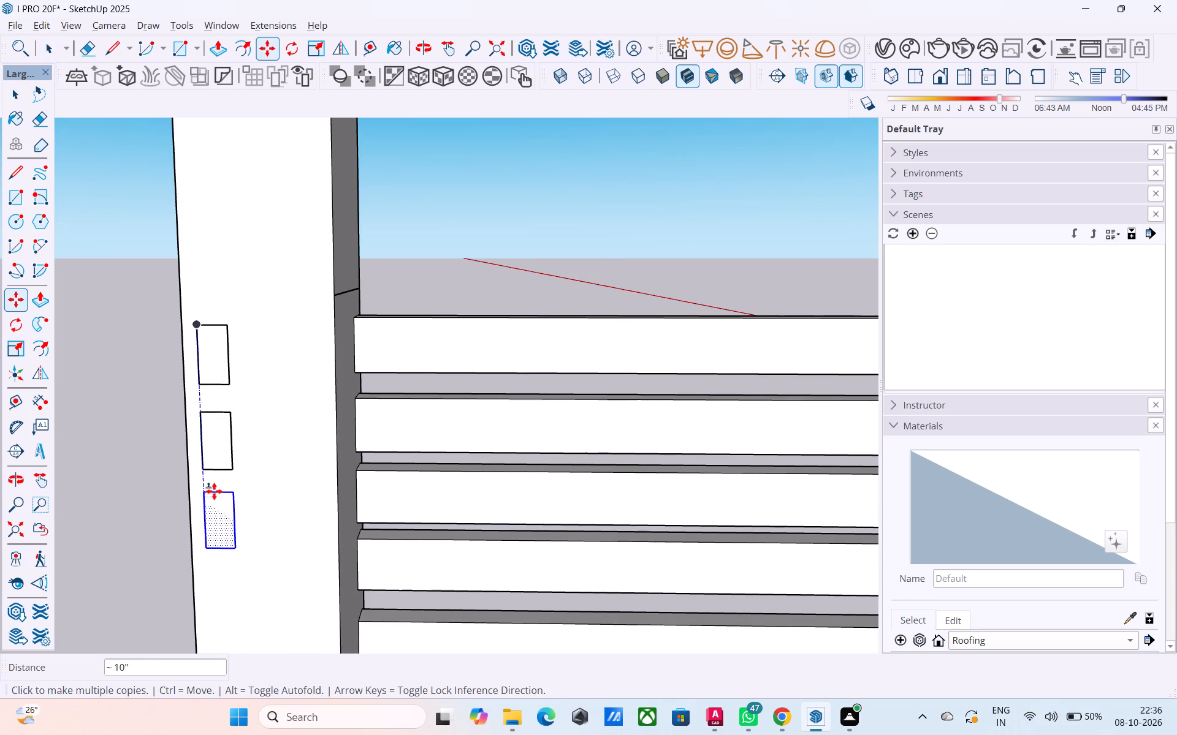
{"action": "left_click", "coordinate": [213, 497]}
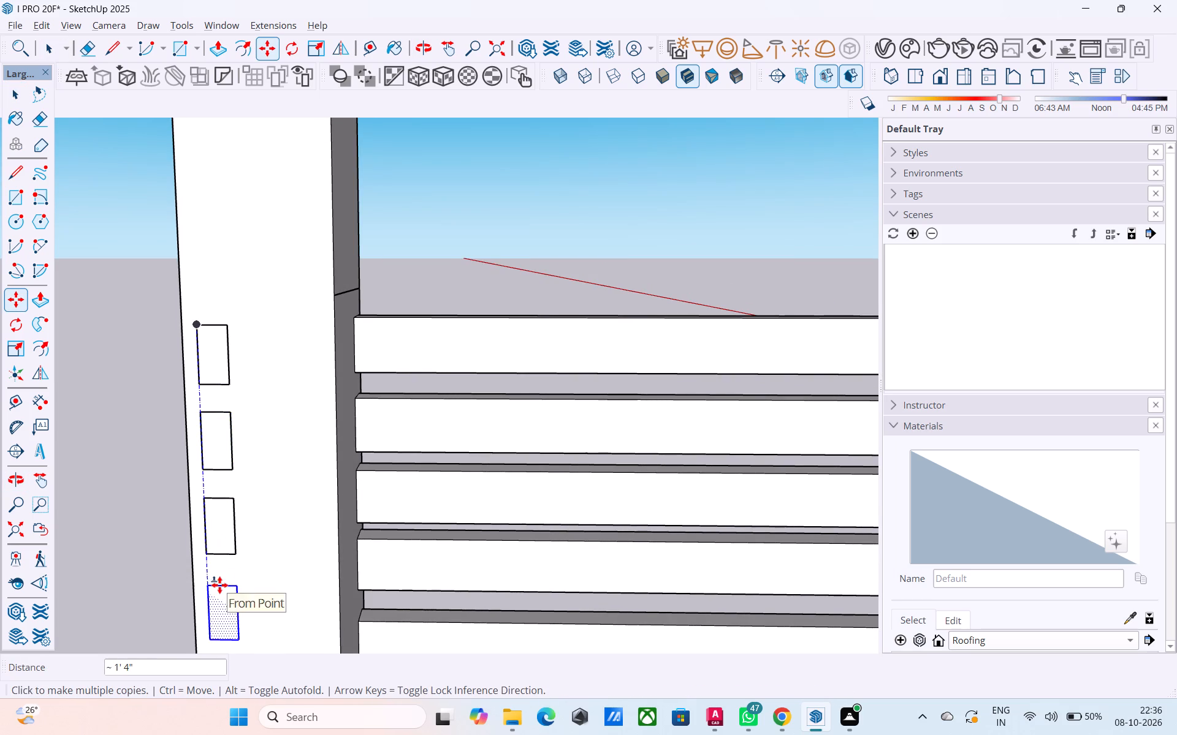
{"action": "middle_click_drag", "start_coordinate": [219, 585], "coordinate": [251, 467]}
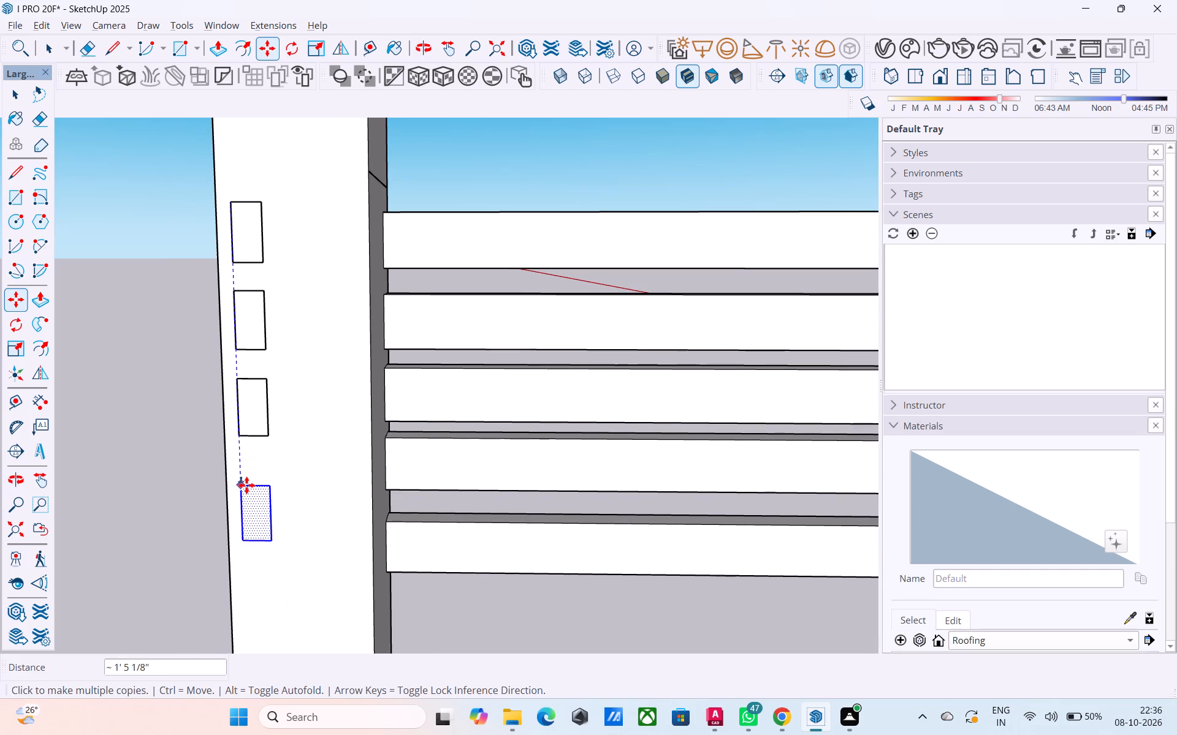
{"action": "left_click", "coordinate": [246, 485]}
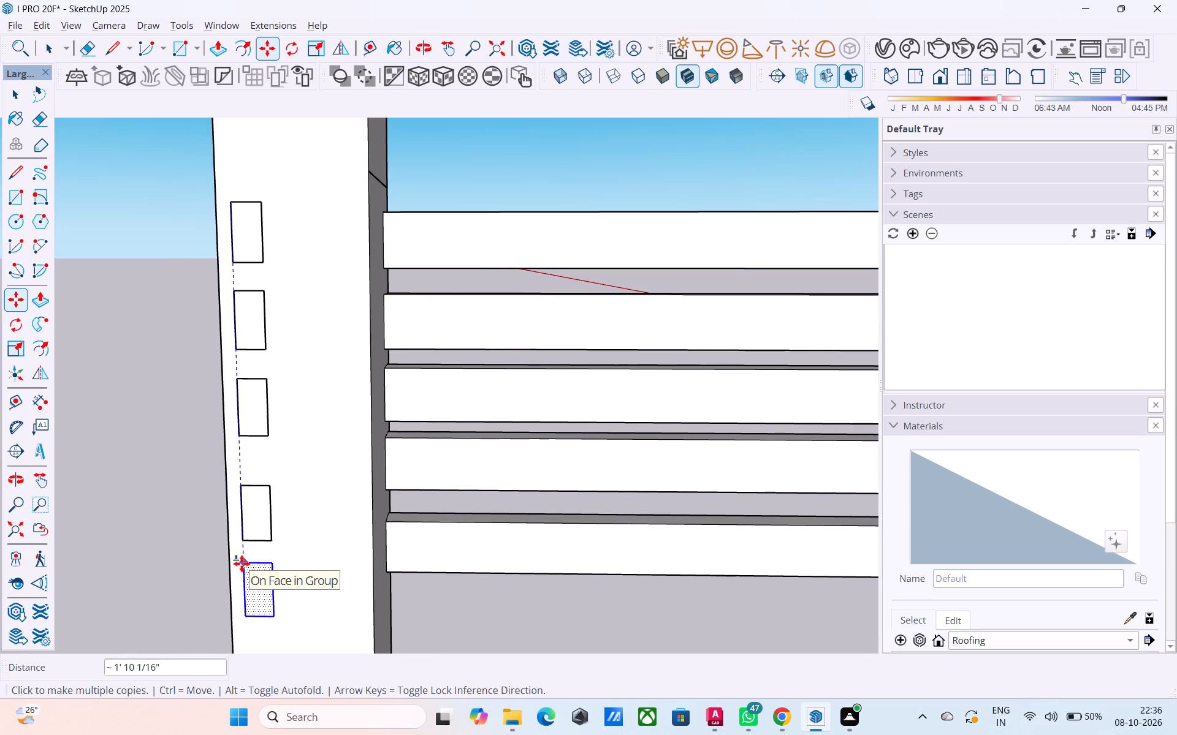
{"action": "scroll", "coordinate": [242, 563], "scroll_direction": "down", "scroll_amount": 1}
{"action": "middle_click_drag", "start_coordinate": [242, 563], "coordinate": [262, 456]}
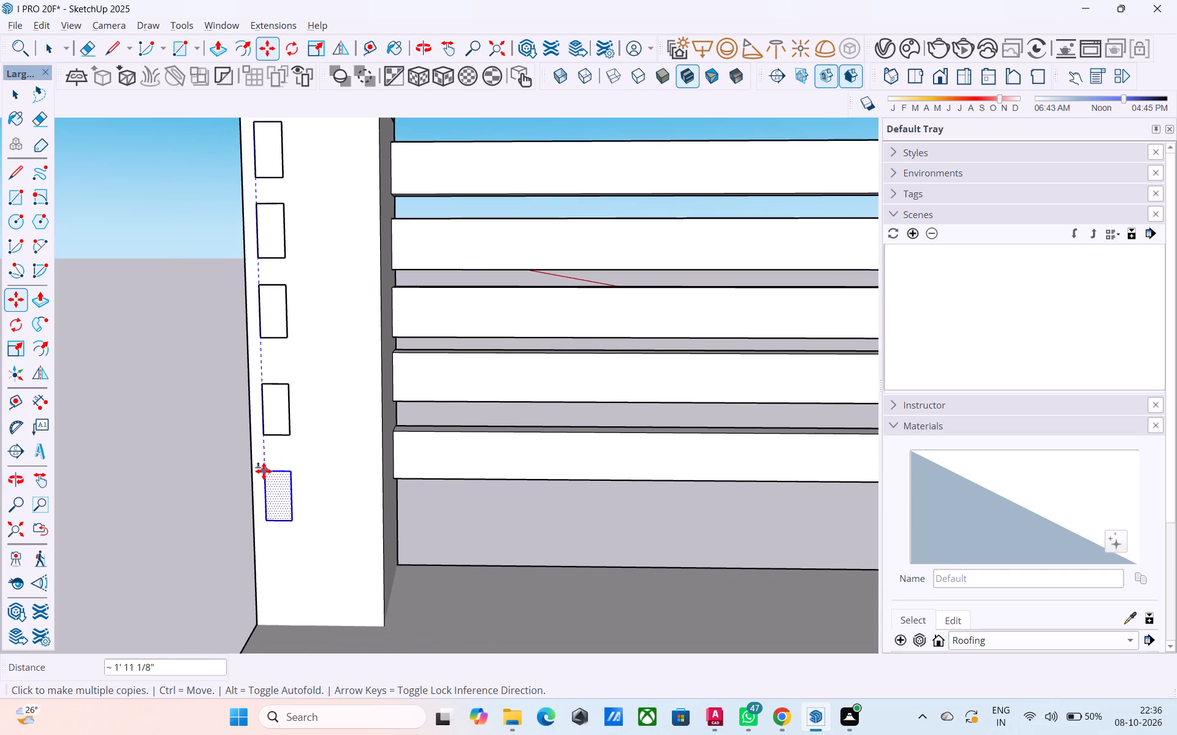
{"action": "left_click", "coordinate": [268, 462]}
{"action": "key", "text": "space"}
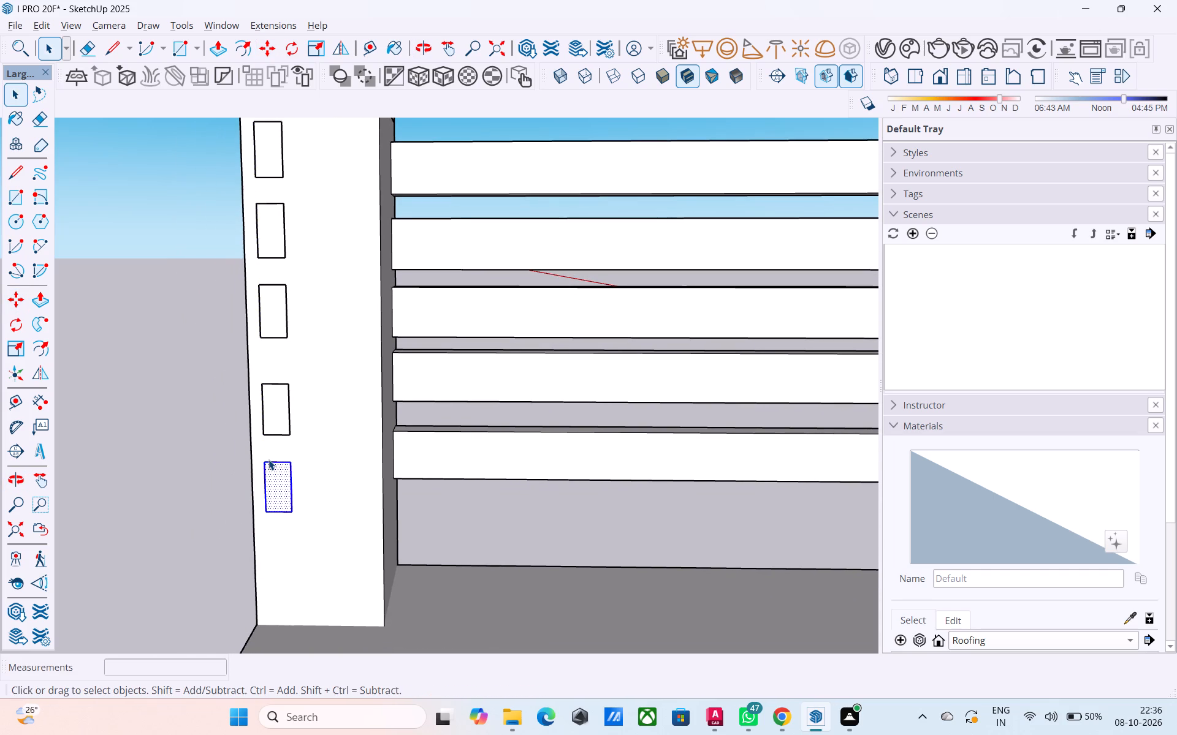
Push/Pull the lowest small rectangle 7' 9" across the balcony's open side to the wall as a bar.
{"action": "key", "text": "p"}
{"action": "left_click", "coordinate": [276, 469]}
{"action": "scroll", "coordinate": [278, 508], "scroll_direction": "down", "scroll_amount": 3}
{"action": "middle_click_drag", "start_coordinate": [285, 521], "coordinate": [578, 529]}
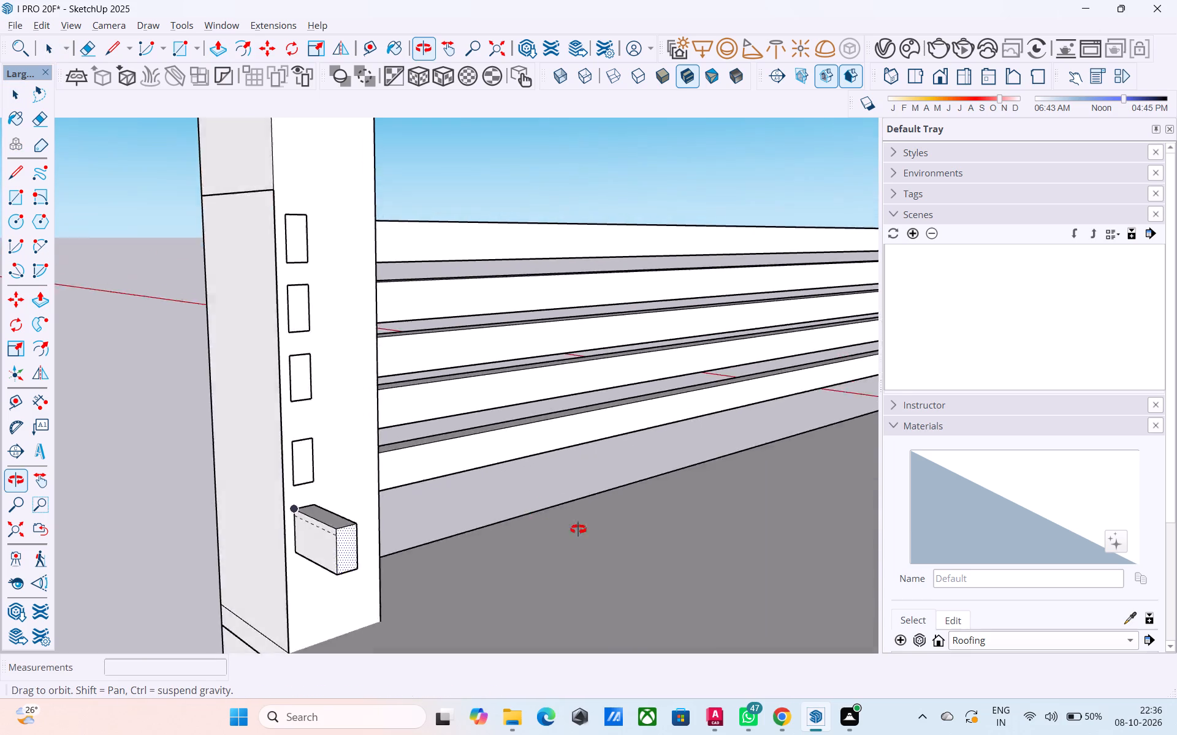
{"action": "middle_click_drag", "start_coordinate": [578, 529], "coordinate": [686, 470]}
{"action": "scroll", "coordinate": [682, 466], "scroll_direction": "down", "scroll_amount": 3}
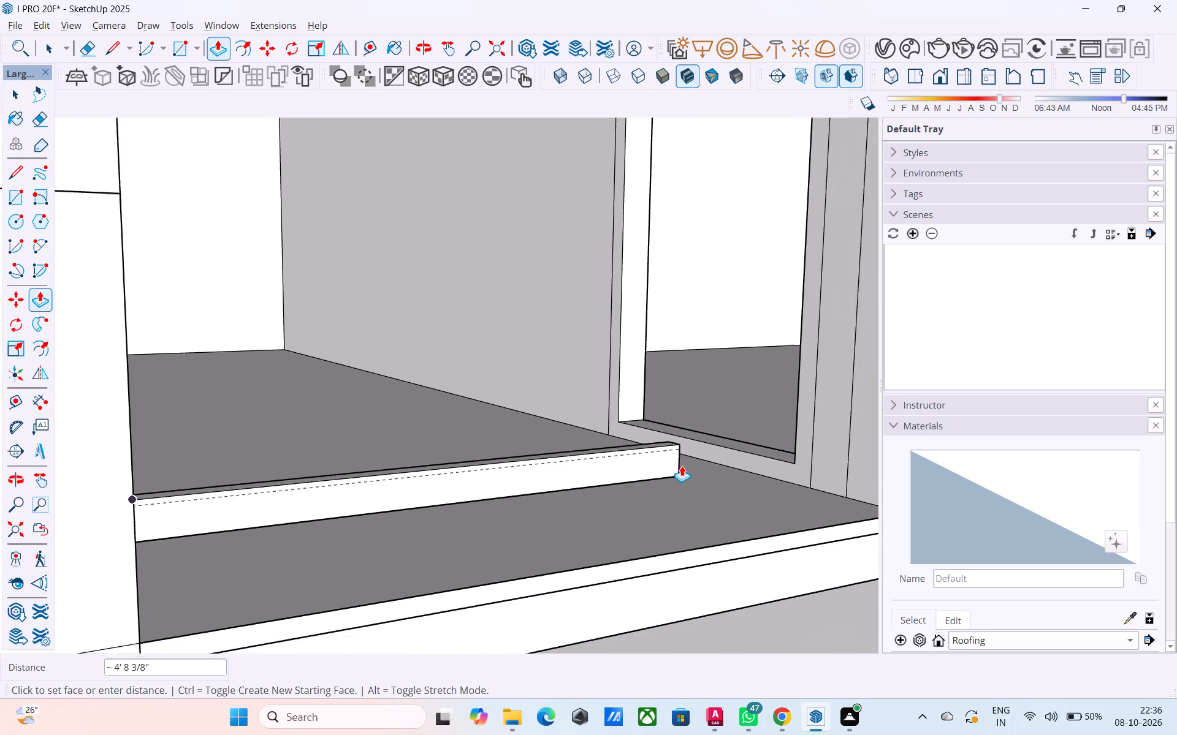
{"action": "scroll", "coordinate": [796, 435], "scroll_direction": "down", "scroll_amount": 1, "text": "shift"}
{"action": "middle_click_drag", "start_coordinate": [783, 447], "coordinate": [501, 455], "text": "shift"}
{"action": "left_click", "coordinate": [587, 428]}
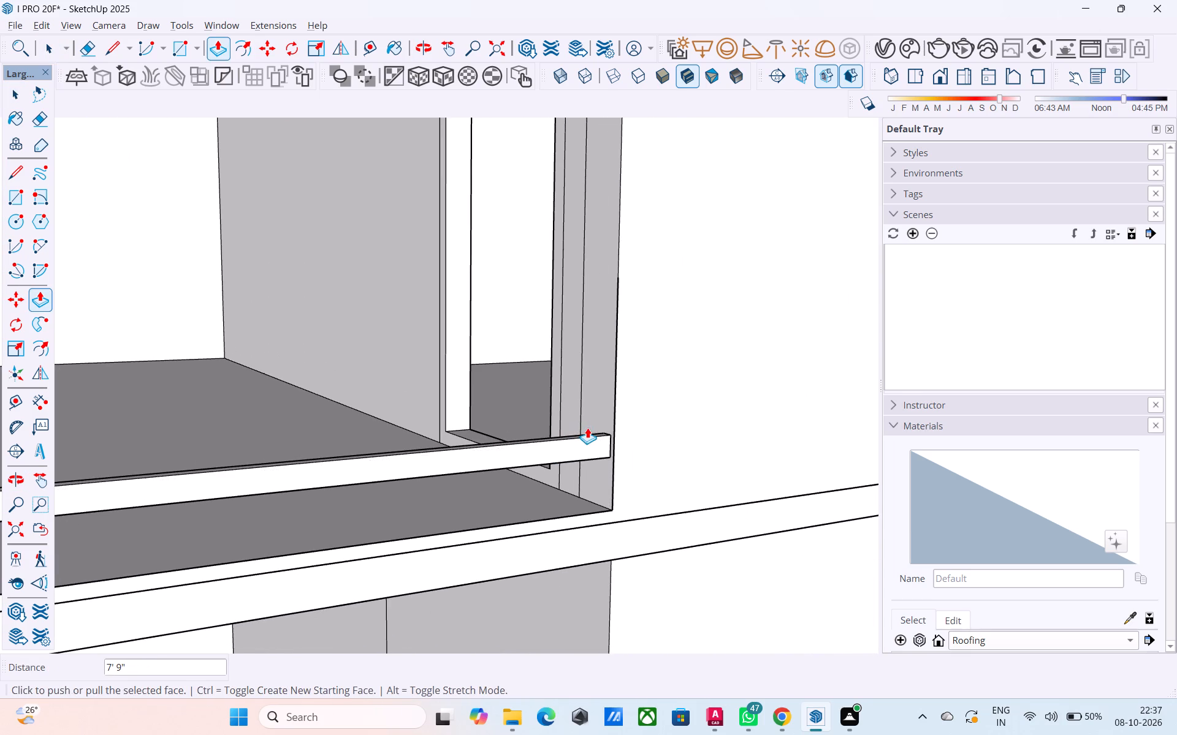
Extrude the second-lowest small rectangle by the same 7' 9" distance to form another side parapet bar.
{"action": "scroll", "coordinate": [588, 432], "scroll_direction": "down", "scroll_amount": 2, "text": "shift"}
{"action": "middle_click_drag", "start_coordinate": [633, 467], "coordinate": [314, 458], "text": "shift"}
{"action": "scroll", "coordinate": [313, 458], "scroll_direction": "up", "scroll_amount": 5}
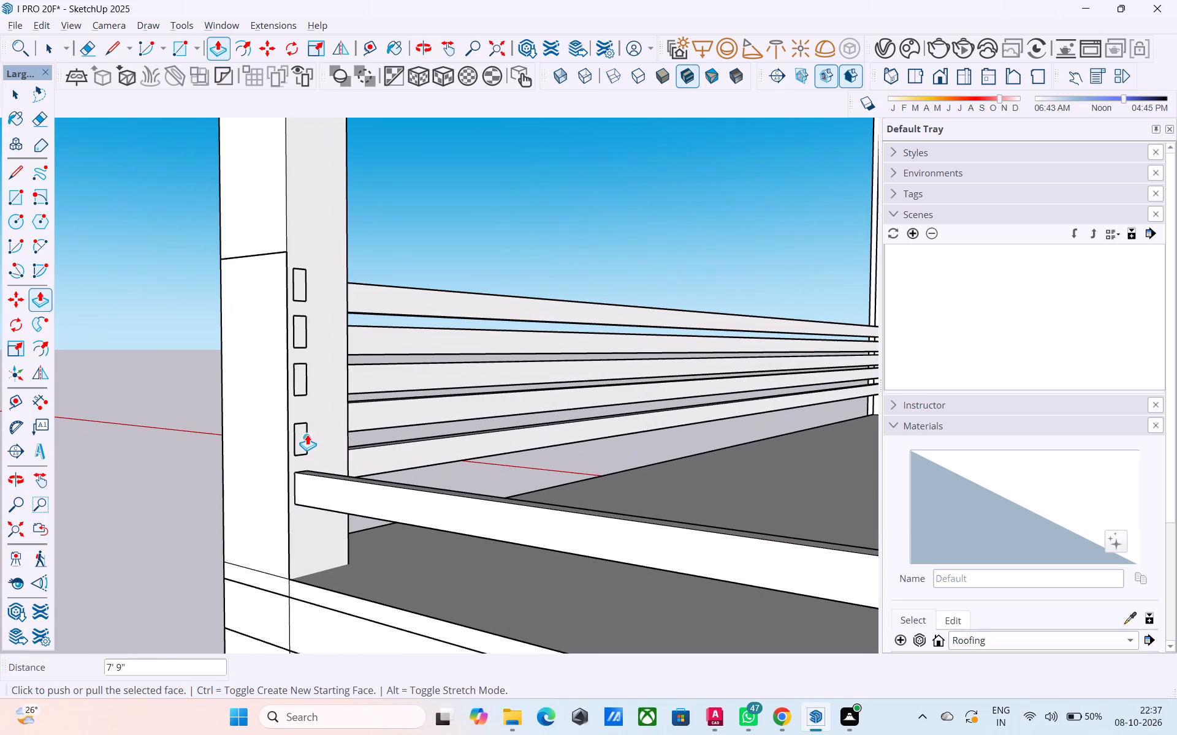
{"action": "key", "text": "p"}
{"action": "key", "text": "space"}
{"action": "left_click", "coordinate": [301, 429]}
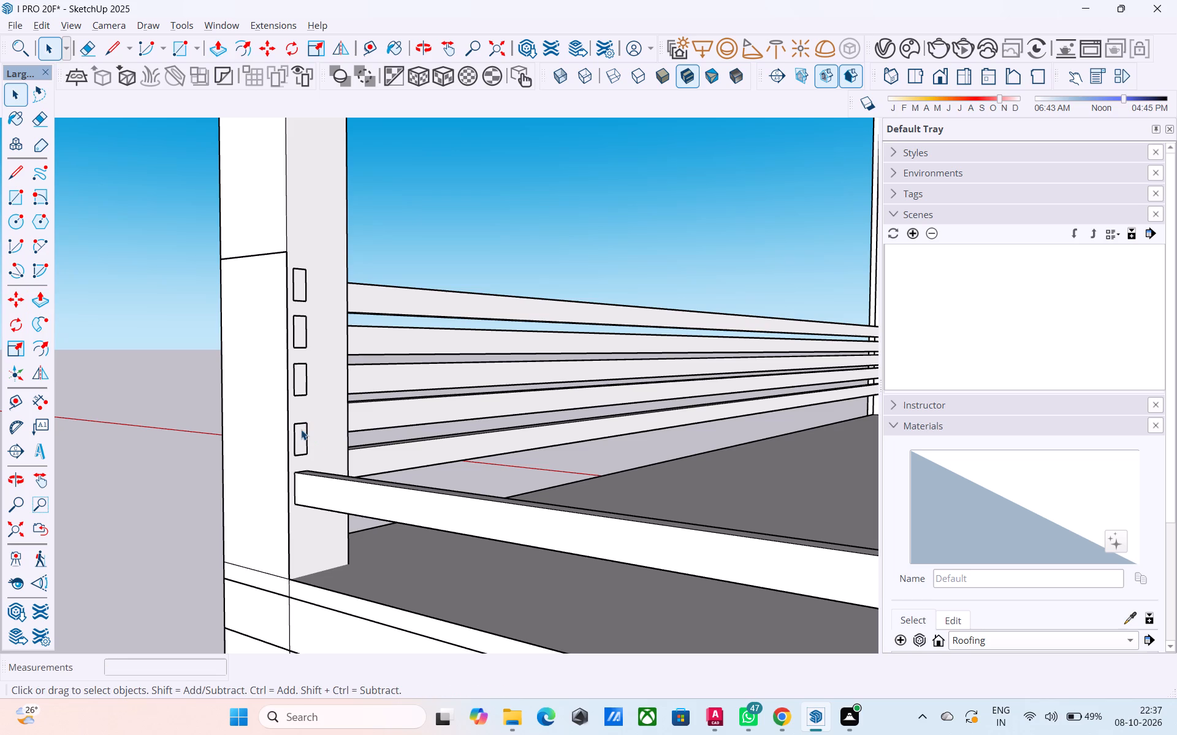
{"action": "key", "text": "p"}
{"action": "double_click", "coordinate": [301, 429]}
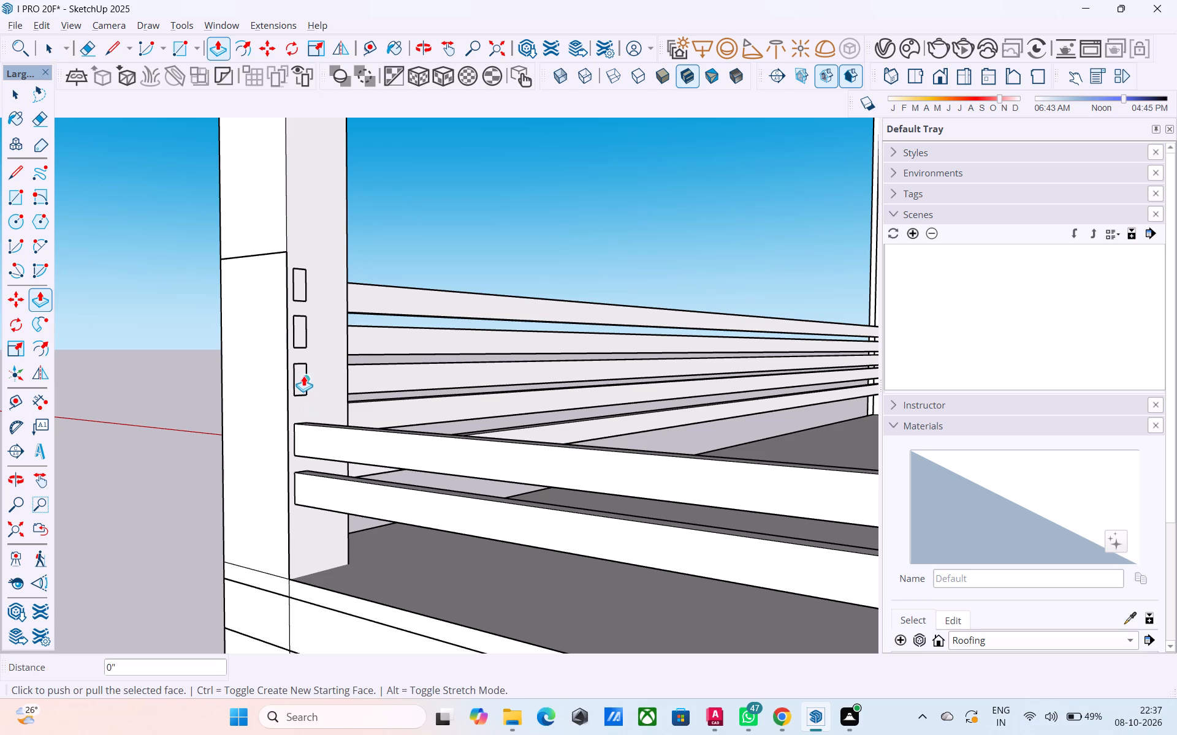
Push/Pull the middle small rectangle 7' 9" to the wall to form the third side parapet bar.
{"action": "key", "text": "space"}
{"action": "key", "text": "p"}
{"action": "scroll", "coordinate": [301, 381], "scroll_direction": "up", "scroll_amount": 5}
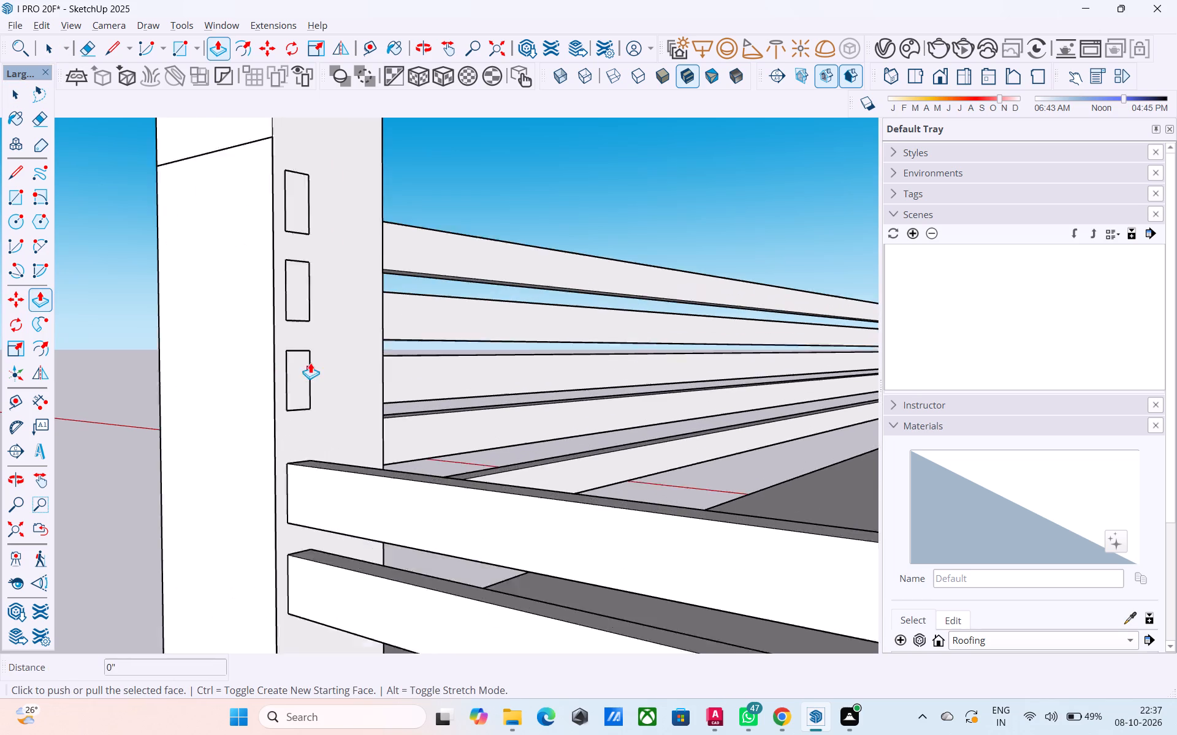
{"action": "scroll", "coordinate": [310, 363], "scroll_direction": "up", "scroll_amount": 4}
{"action": "key", "text": "space"}
{"action": "left_click", "coordinate": [300, 373]}
{"action": "left_click", "coordinate": [300, 374]}
{"action": "double_click", "coordinate": [283, 402]}
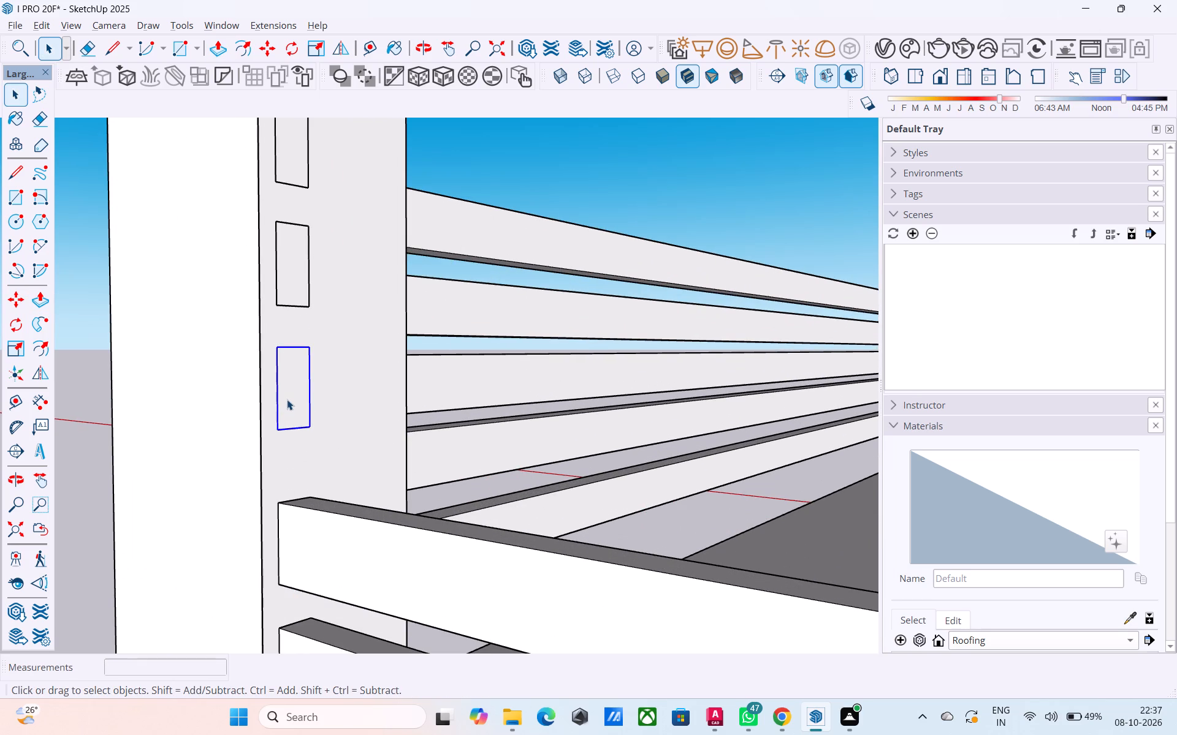
{"action": "left_click", "coordinate": [287, 399]}
{"action": "left_click", "coordinate": [299, 398]}
{"action": "left_click_drag", "start_coordinate": [303, 389], "coordinate": [273, 407]}
{"action": "middle_click_drag", "start_coordinate": [320, 389], "coordinate": [202, 430]}
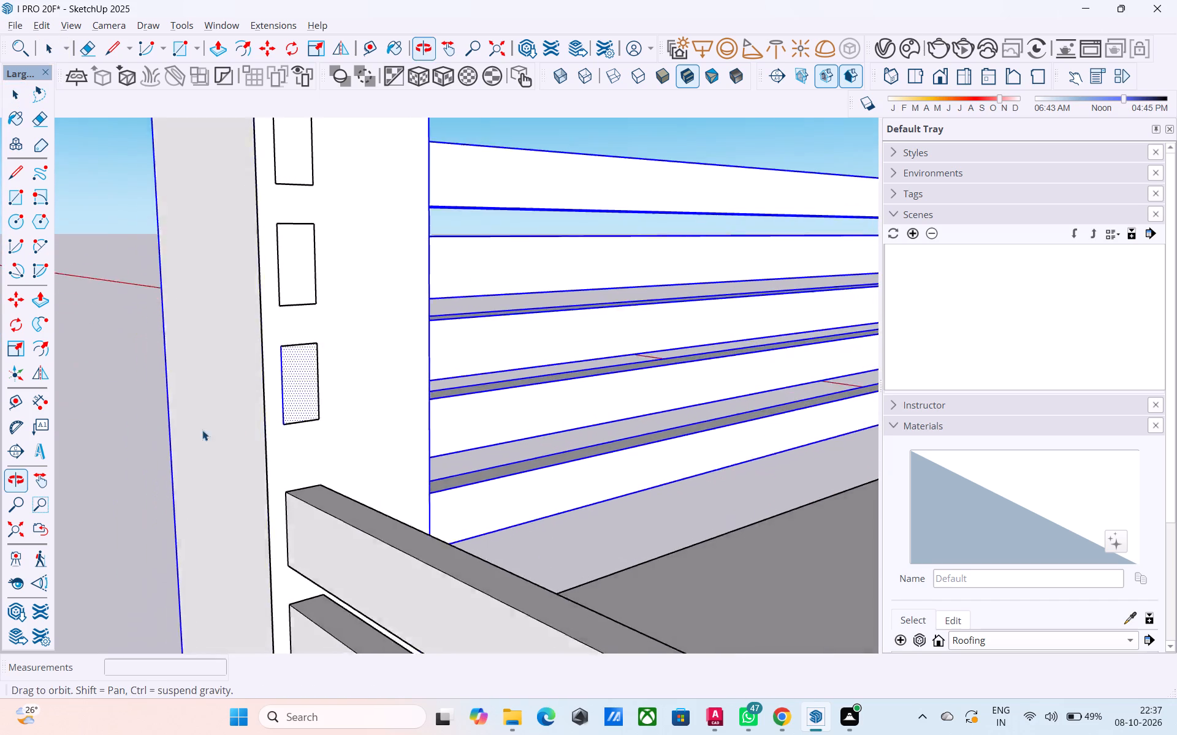
{"action": "middle_click_drag", "start_coordinate": [202, 430], "coordinate": [222, 435]}
{"action": "left_click", "coordinate": [129, 404]}
{"action": "scroll", "coordinate": [316, 385], "scroll_direction": "up", "scroll_amount": 3}
{"action": "left_click", "coordinate": [312, 386]}
{"action": "key", "text": "p"}
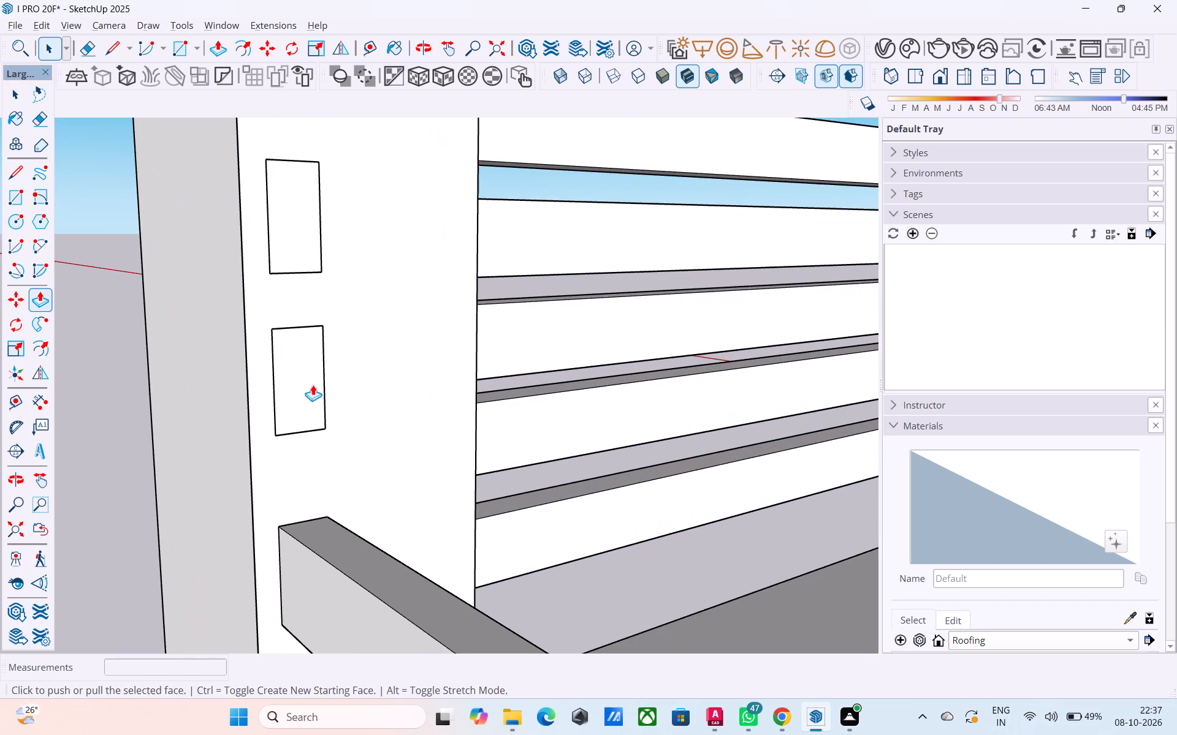
{"action": "left_click", "coordinate": [313, 385]}
{"action": "scroll", "coordinate": [365, 391], "scroll_direction": "down", "scroll_amount": 5}
{"action": "middle_click_drag", "start_coordinate": [352, 405], "coordinate": [413, 450]}
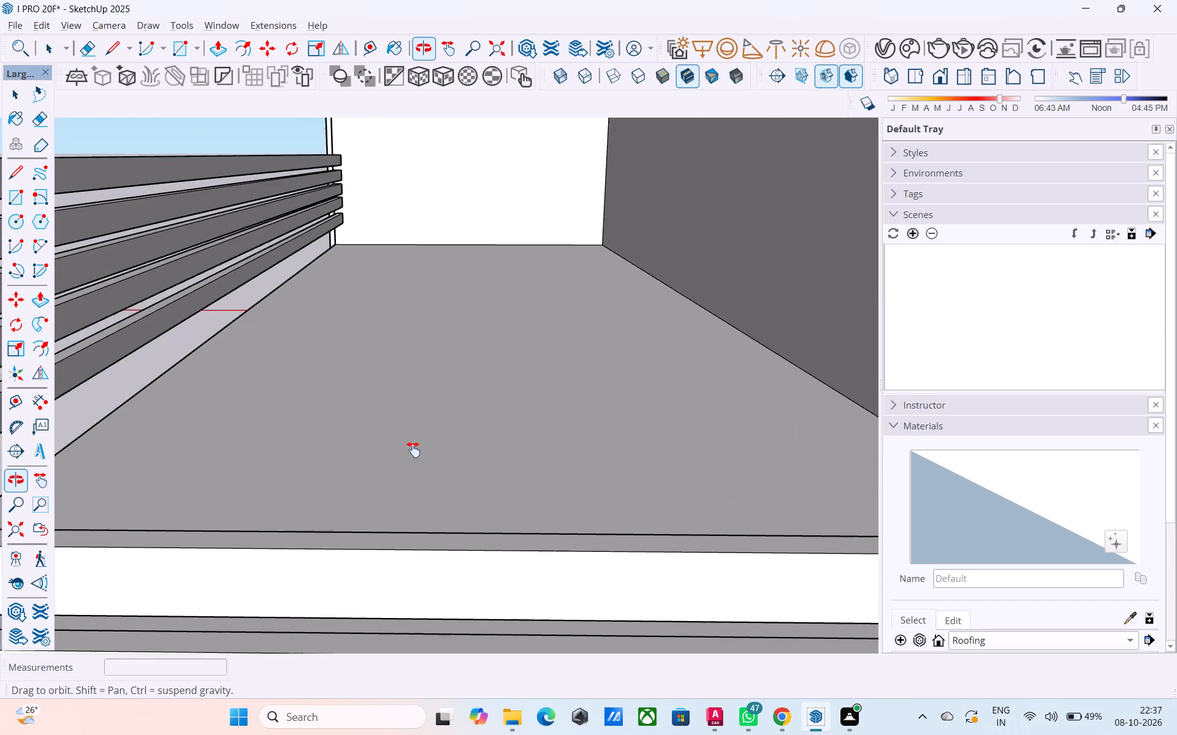
{"action": "middle_click_drag", "start_coordinate": [413, 450], "coordinate": [567, 421]}
{"action": "scroll", "coordinate": [534, 408], "scroll_direction": "down", "scroll_amount": 6}
{"action": "middle_click_drag", "start_coordinate": [570, 413], "coordinate": [332, 466]}
{"action": "left_click", "coordinate": [555, 409]}
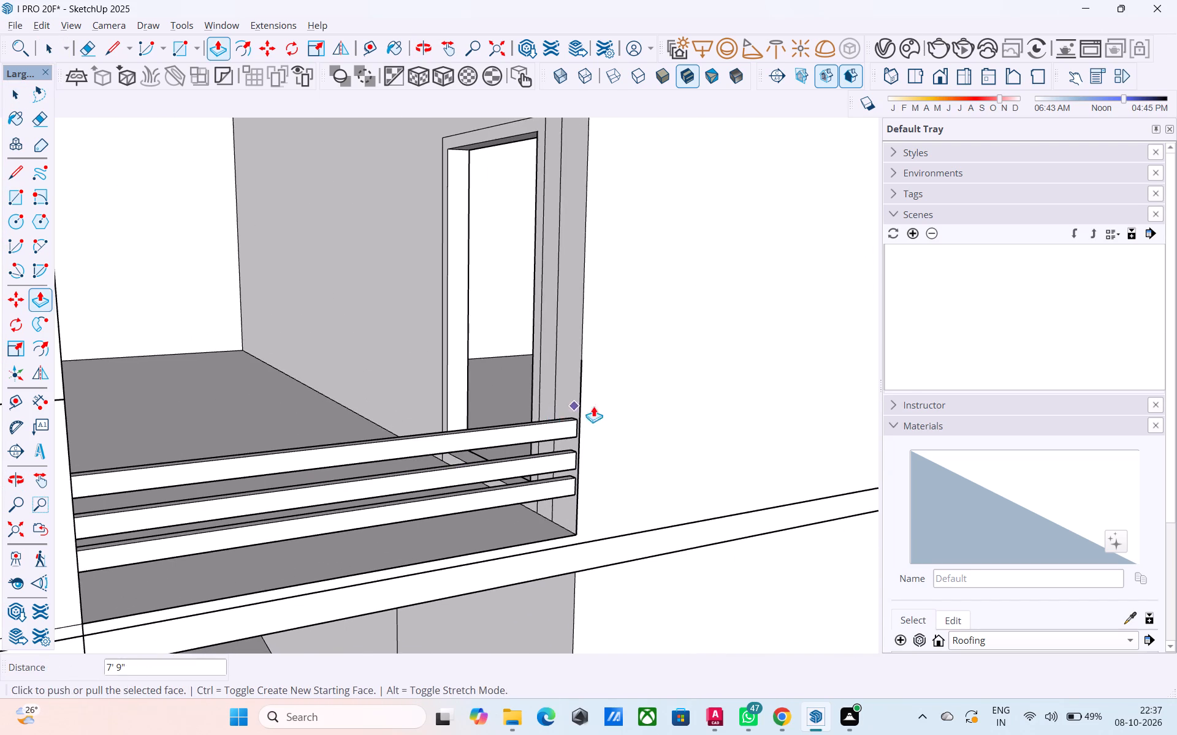
Push/Pull the second small rectangle from the top across to the wall, aligned with the side bars below it.
{"action": "middle_click_drag", "start_coordinate": [636, 406], "coordinate": [367, 445], "text": "shift"}
{"action": "scroll", "coordinate": [327, 440], "scroll_direction": "up", "scroll_amount": 7}
{"action": "key", "text": "space"}
{"action": "scroll", "coordinate": [330, 435], "scroll_direction": "up", "scroll_amount": 3}
{"action": "middle_click_drag", "start_coordinate": [330, 435], "coordinate": [282, 434]}
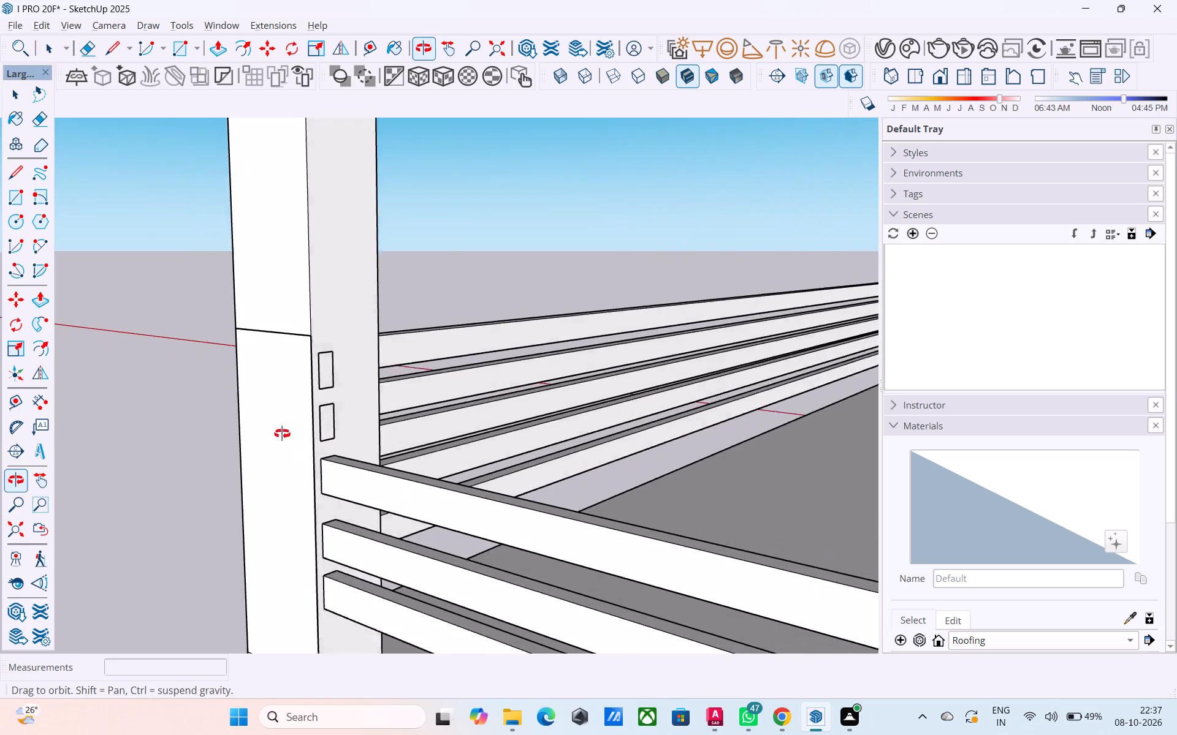
{"action": "middle_click_drag", "start_coordinate": [282, 434], "coordinate": [281, 433]}
{"action": "scroll", "coordinate": [282, 434], "scroll_direction": "up", "scroll_amount": 6}
{"action": "left_click", "coordinate": [353, 426]}
{"action": "key", "text": "p"}
{"action": "left_click", "coordinate": [352, 421]}
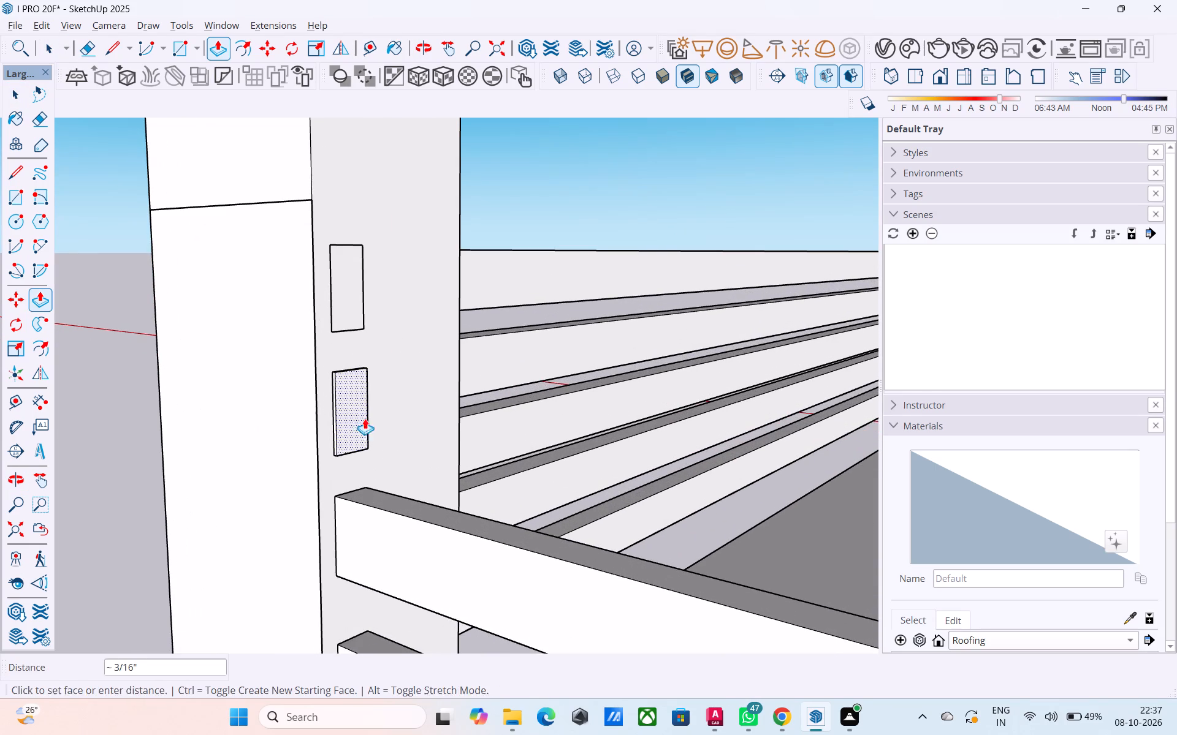
{"action": "scroll", "coordinate": [431, 417], "scroll_direction": "down", "scroll_amount": 6}
{"action": "left_click", "coordinate": [401, 413]}
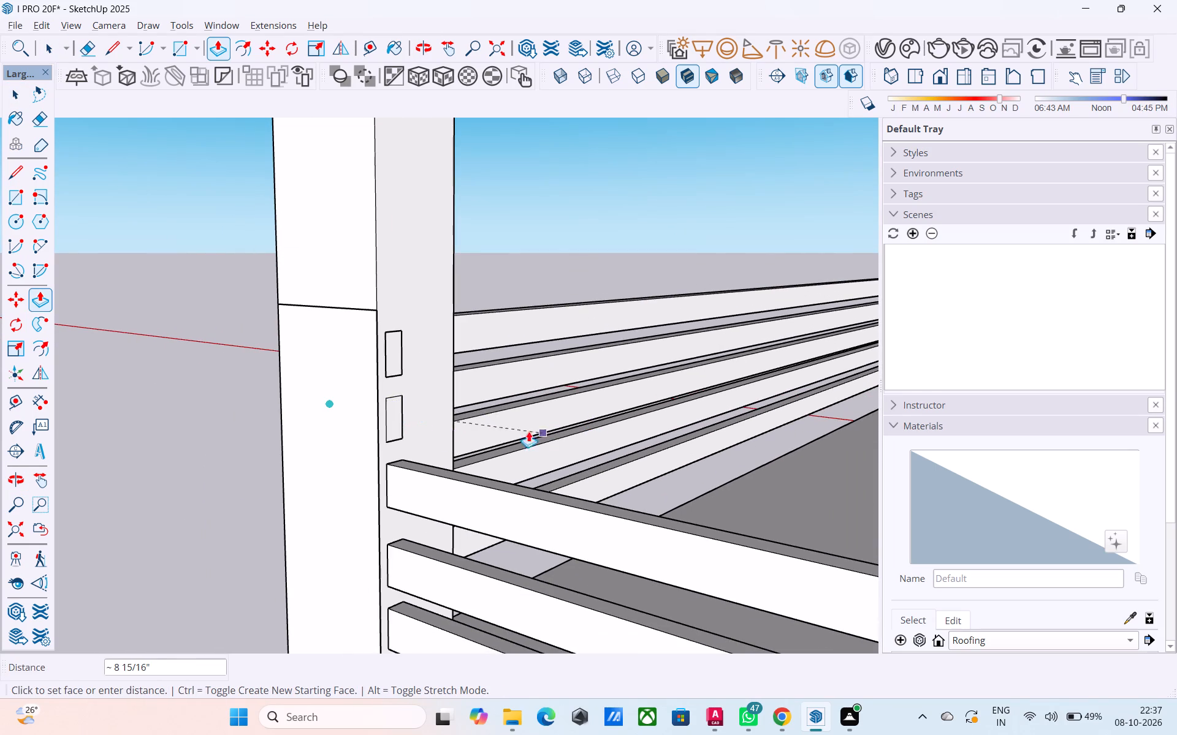
{"action": "key", "text": "space"}
{"action": "key", "text": "p"}
{"action": "left_click", "coordinate": [398, 415]}
{"action": "scroll", "coordinate": [543, 419], "scroll_direction": "down", "scroll_amount": 4}
{"action": "middle_click_drag", "start_coordinate": [552, 437], "coordinate": [492, 417], "text": "shift"}
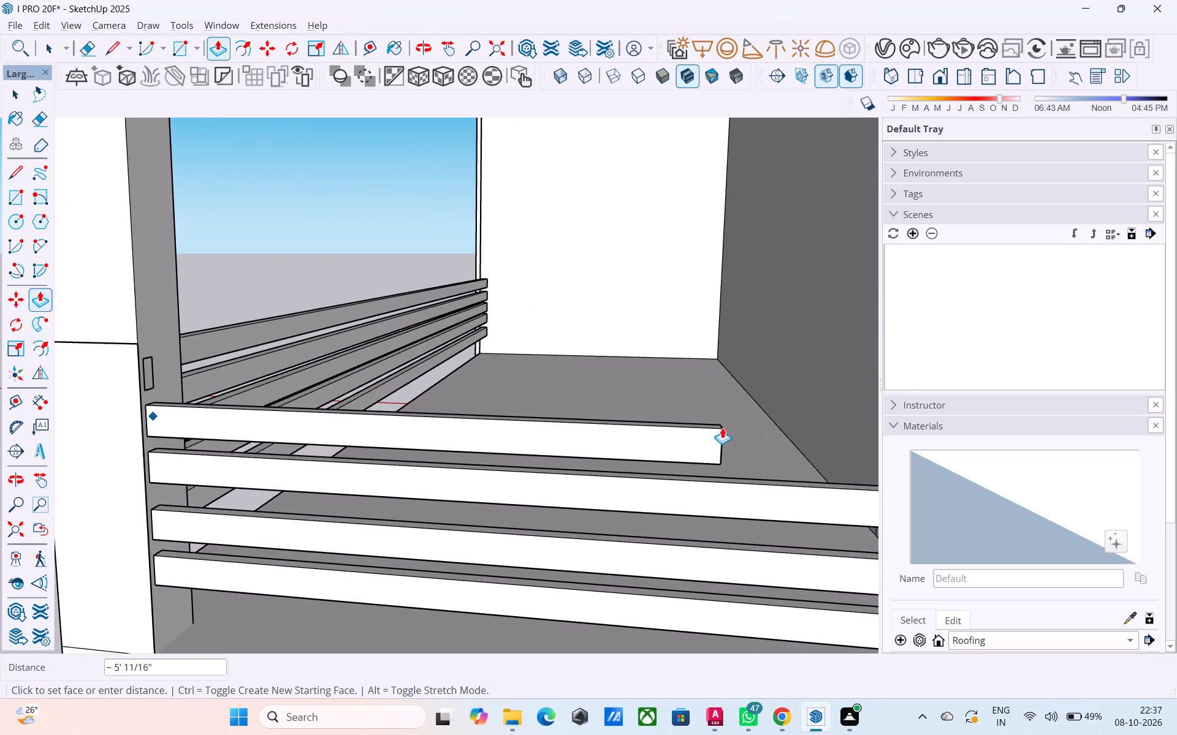
{"action": "middle_click_drag", "start_coordinate": [723, 429], "coordinate": [708, 449], "text": "shift"}
{"action": "left_click", "coordinate": [682, 431]}
{"action": "key", "text": "space"}
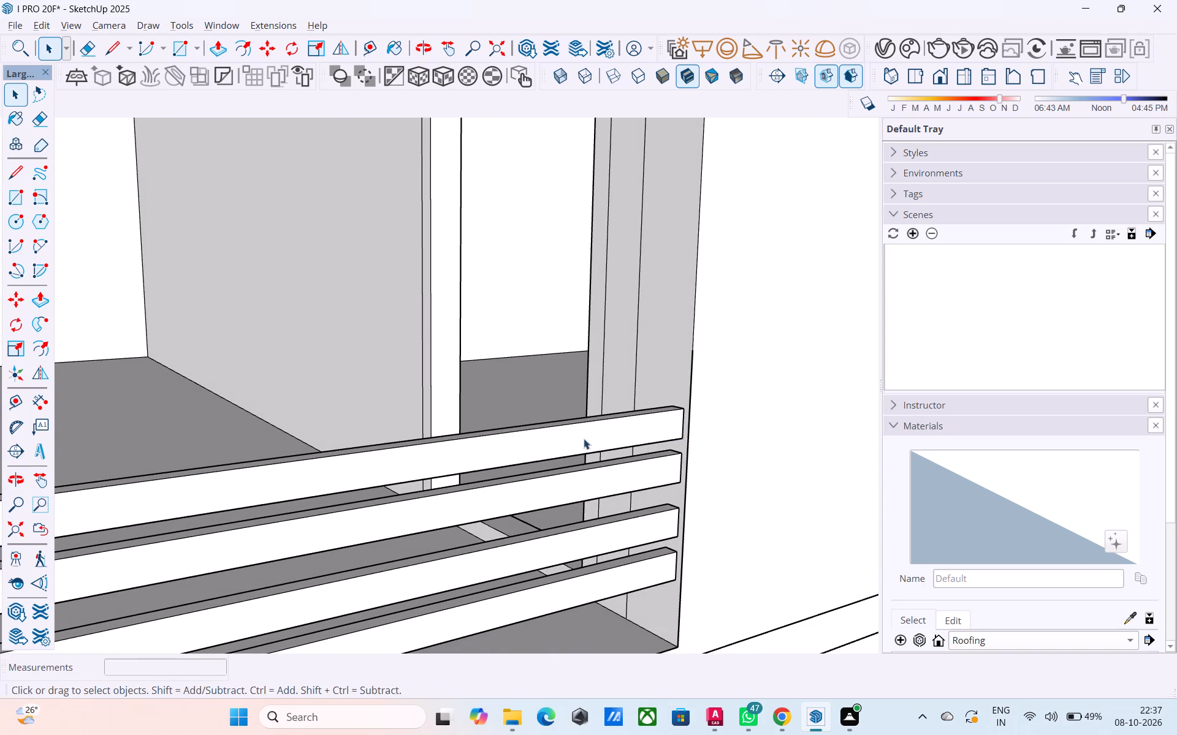
Push/Pull the topmost small rectangle on the corner column about 9' 6" across the balcony's open side into the wall as the top bar.
{"action": "scroll", "coordinate": [566, 440], "scroll_direction": "down", "scroll_amount": 13}
{"action": "middle_click_drag", "start_coordinate": [617, 434], "coordinate": [238, 435]}
{"action": "scroll", "coordinate": [240, 418], "scroll_direction": "up", "scroll_amount": 6}
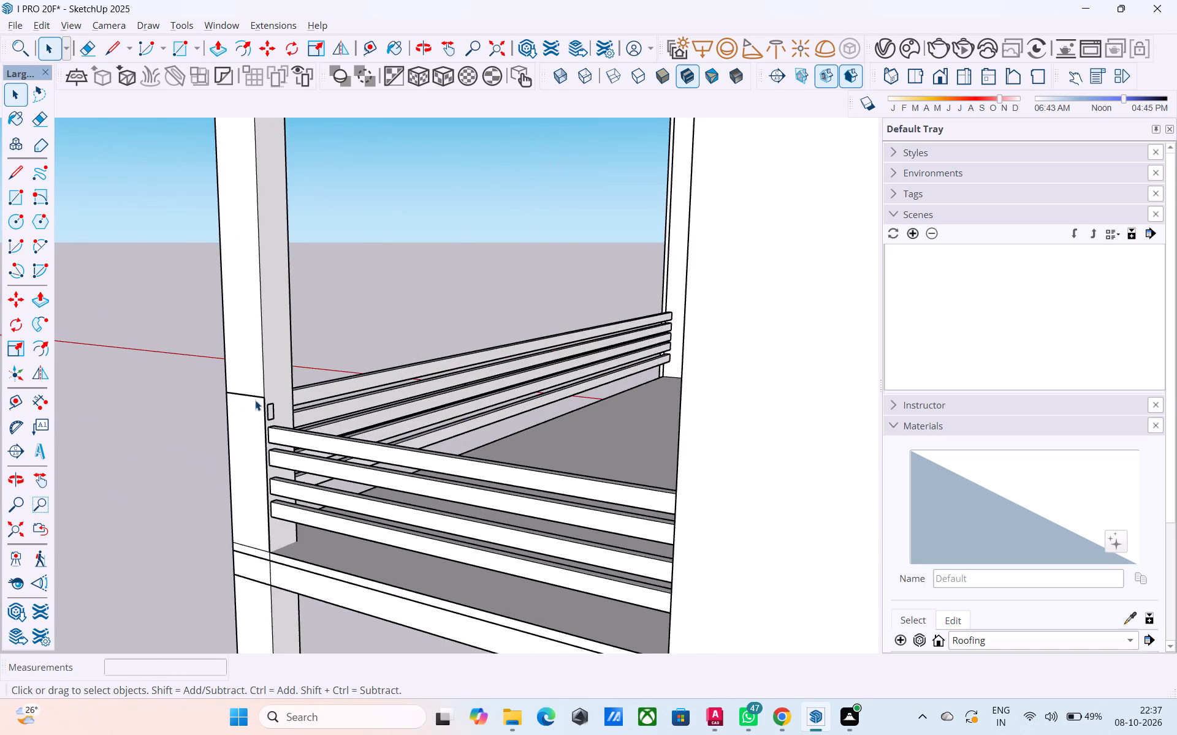
{"action": "scroll", "coordinate": [255, 400], "scroll_direction": "up", "scroll_amount": 7}
{"action": "left_click", "coordinate": [280, 418]}
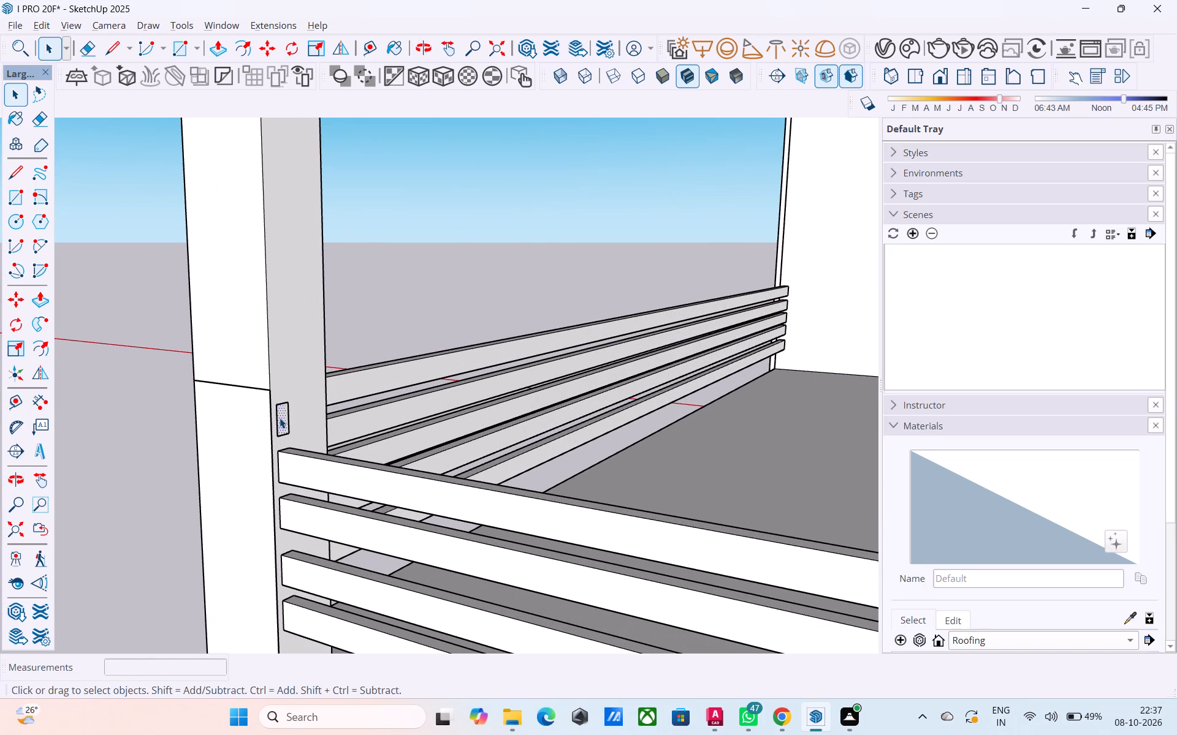
{"action": "key", "text": "p"}
{"action": "left_click", "coordinate": [278, 416]}
{"action": "scroll", "coordinate": [421, 421], "scroll_direction": "down", "scroll_amount": 3}
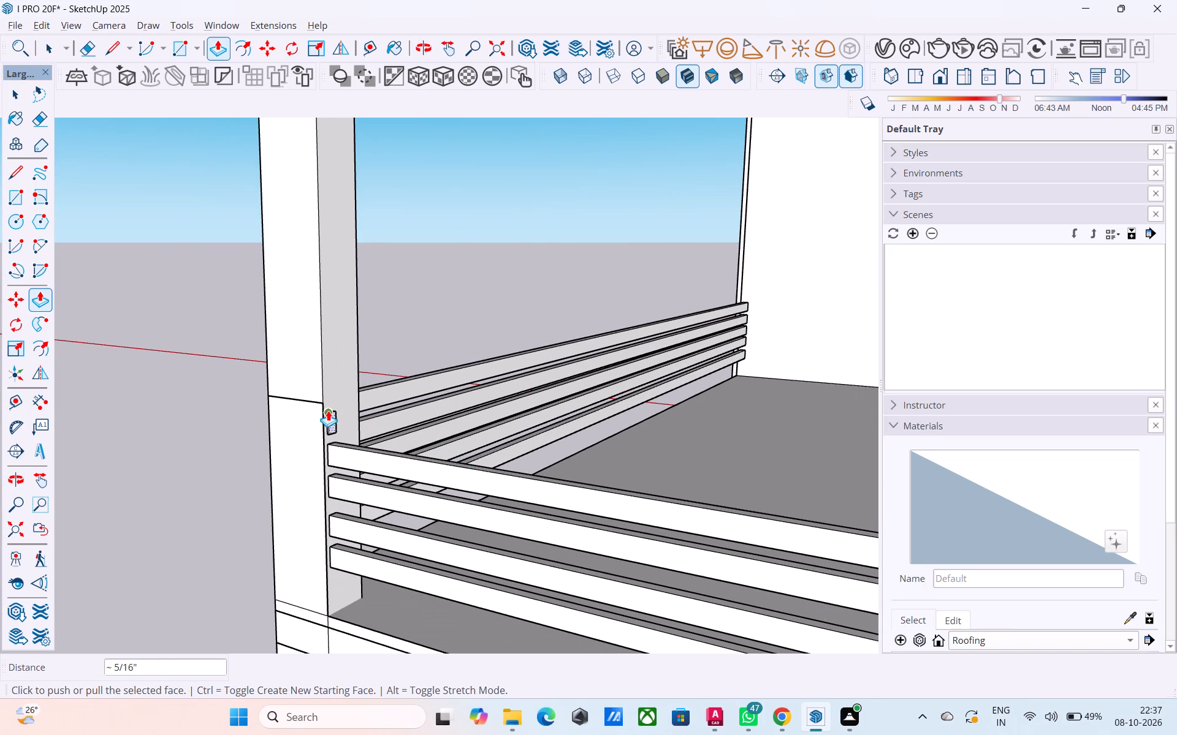
{"action": "left_click", "coordinate": [328, 410]}
{"action": "key", "text": "space"}
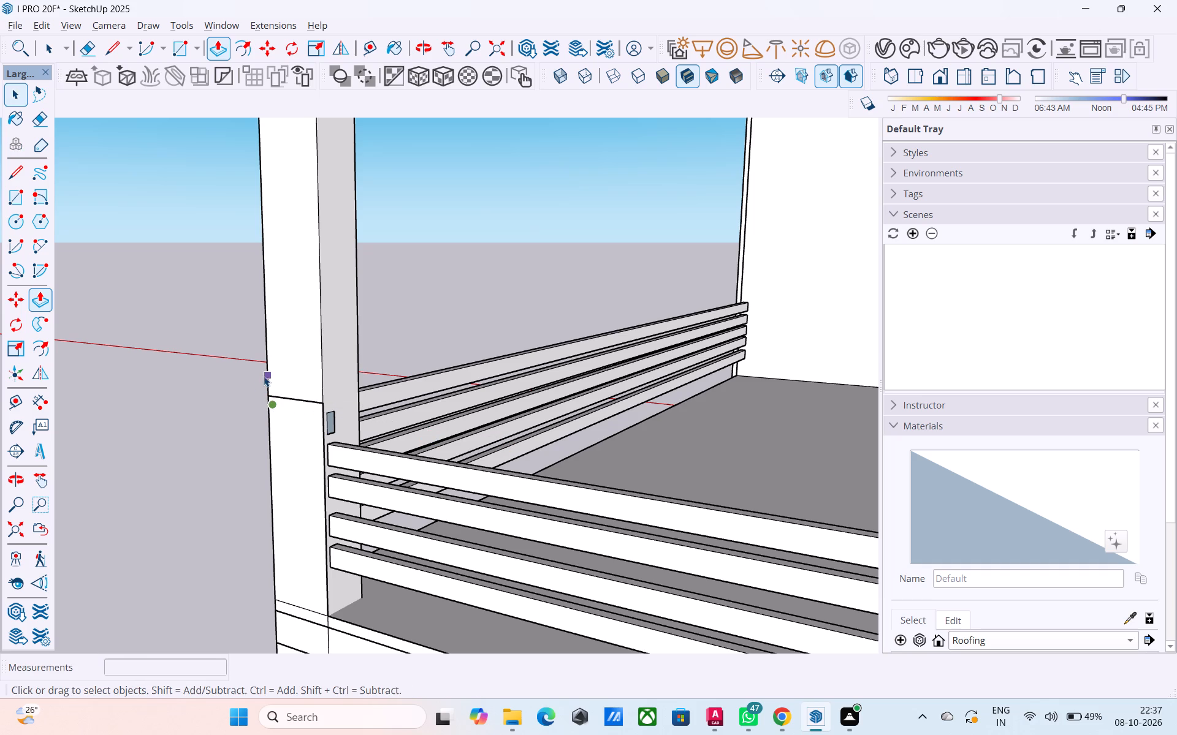
{"action": "key", "text": "p"}
{"action": "left_click", "coordinate": [338, 415]}
{"action": "scroll", "coordinate": [510, 422], "scroll_direction": "down", "scroll_amount": 3}
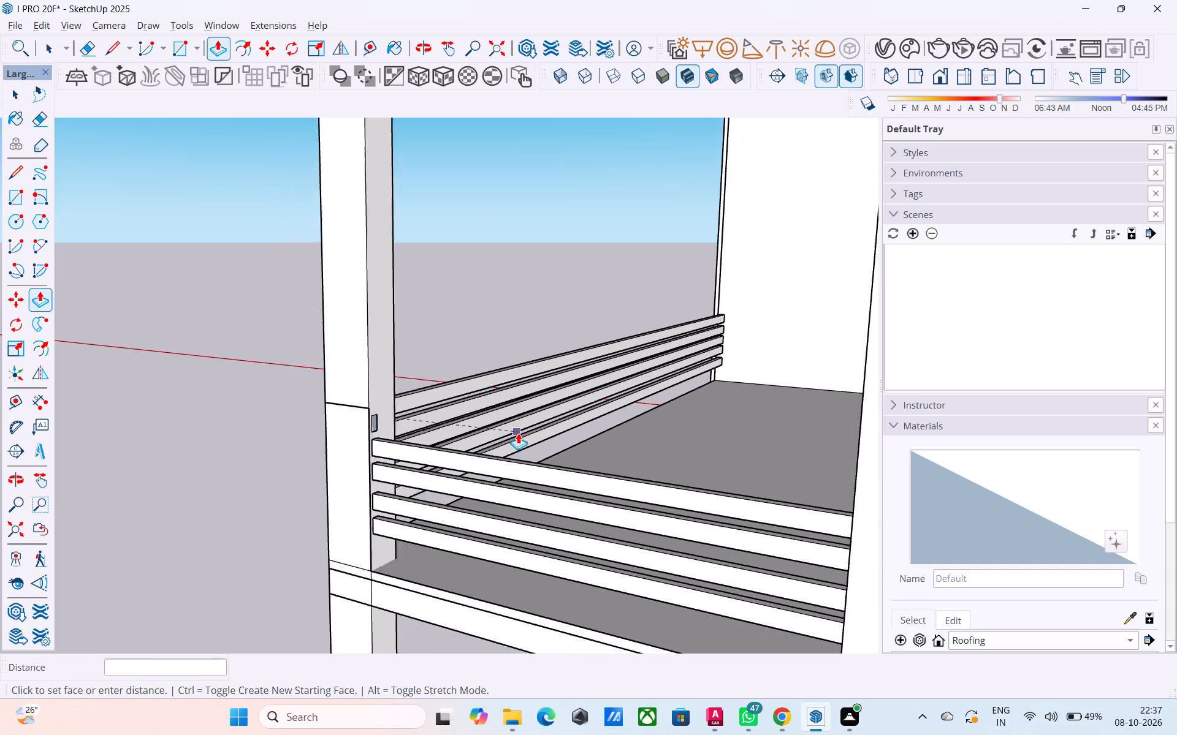
{"action": "scroll", "coordinate": [518, 433], "scroll_direction": "down", "scroll_amount": 2}
{"action": "middle_click_drag", "start_coordinate": [525, 449], "coordinate": [768, 442], "text": "shift"}
{"action": "left_click", "coordinate": [671, 424]}
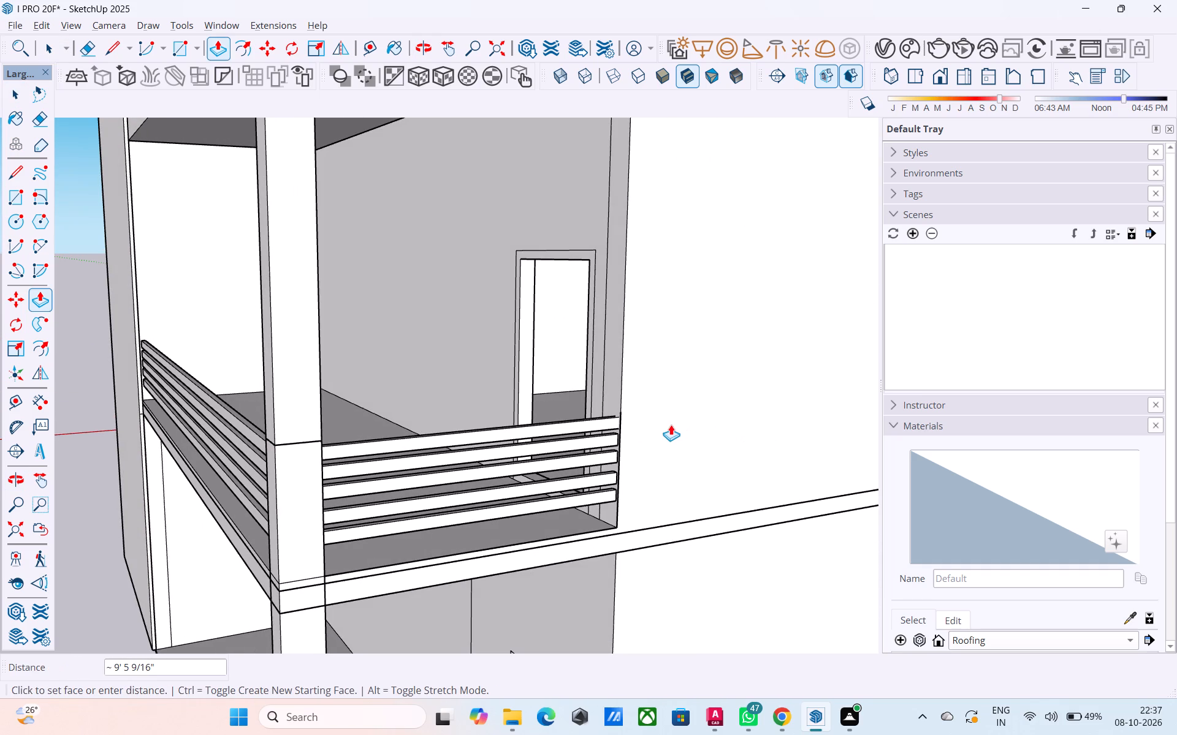
{"action": "key", "text": "space"}
Delete the horizontal seam edge on the corner column's side-facing face, level with the top of the balcony parapet.
{"action": "middle_click_drag", "start_coordinate": [443, 428], "coordinate": [645, 431]}
{"action": "scroll", "coordinate": [644, 431], "scroll_direction": "down", "scroll_amount": 8}
{"action": "middle_click_drag", "start_coordinate": [635, 437], "coordinate": [532, 439]}
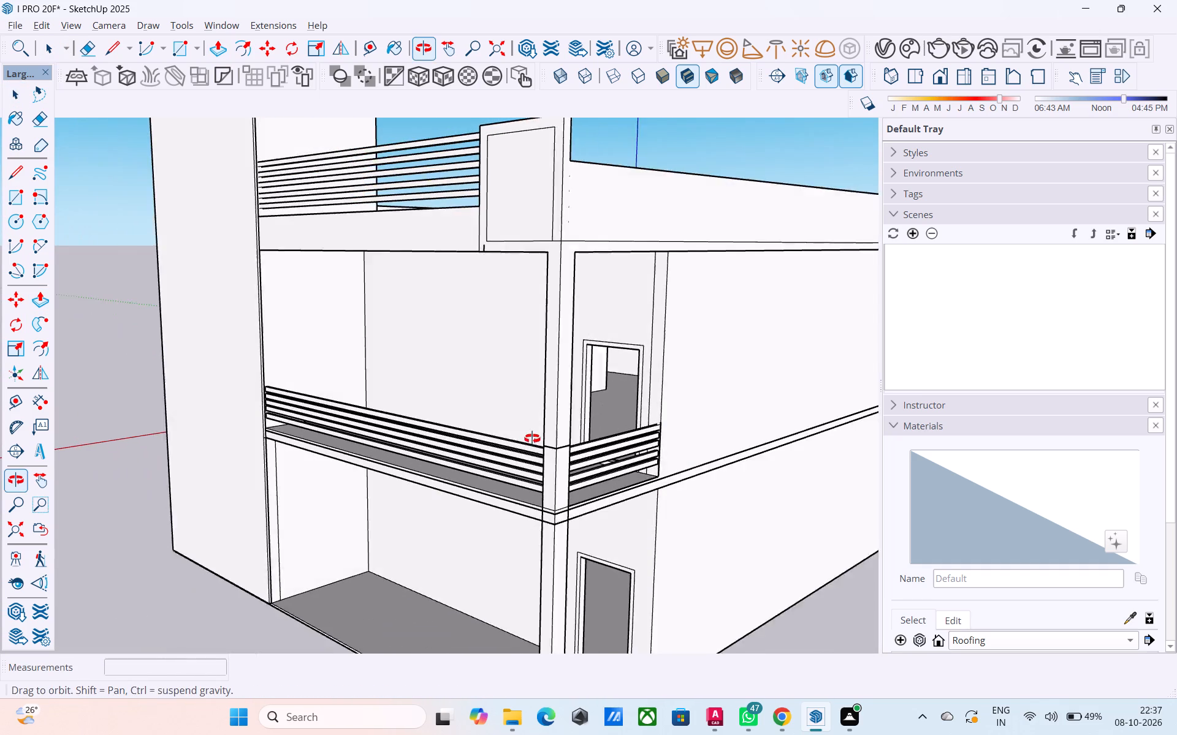
{"action": "middle_click_drag", "start_coordinate": [532, 439], "coordinate": [533, 431]}
{"action": "scroll", "coordinate": [532, 439], "scroll_direction": "up", "scroll_amount": 9}
{"action": "left_click", "coordinate": [581, 458]}
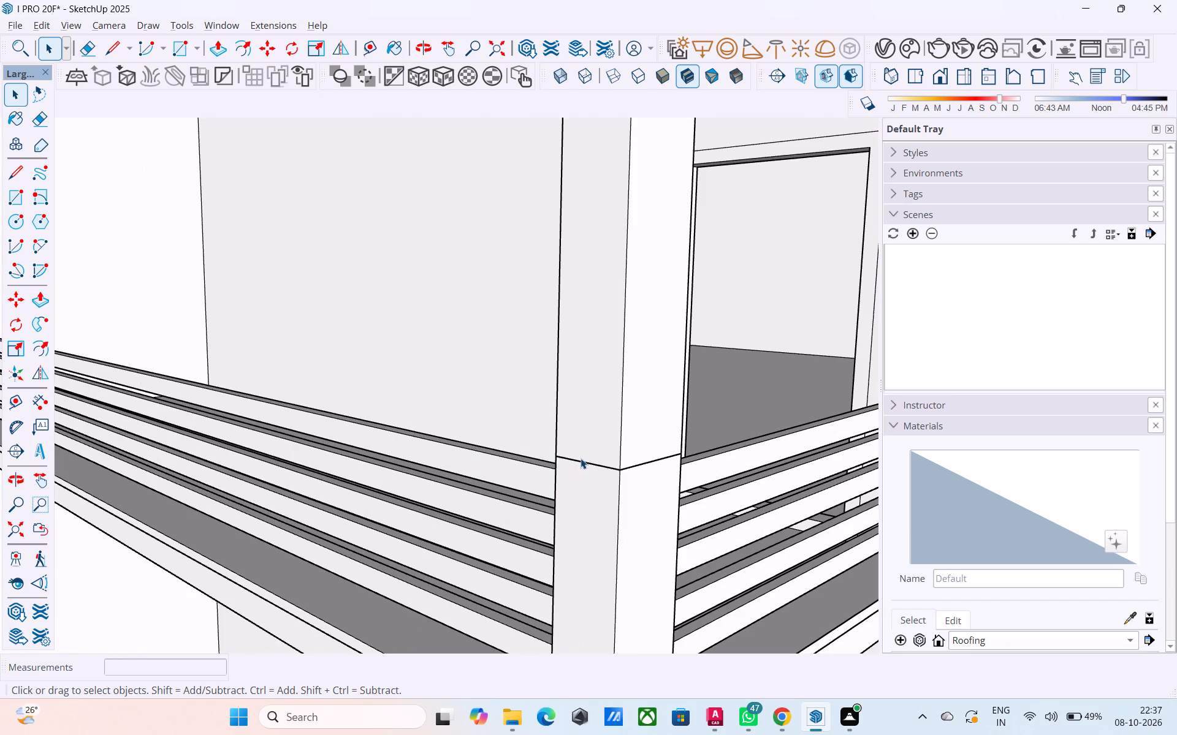
{"action": "left_click", "coordinate": [584, 462]}
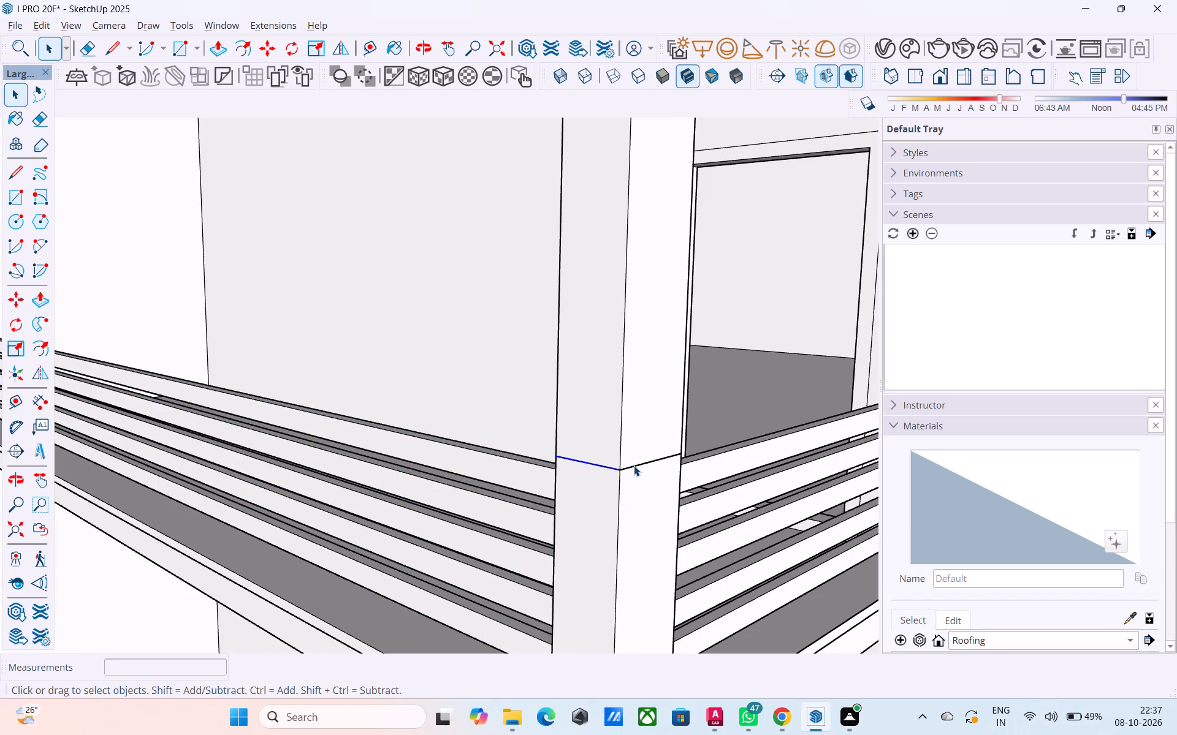
{"action": "left_click", "coordinate": [634, 466]}
{"action": "key", "text": "Delete"}
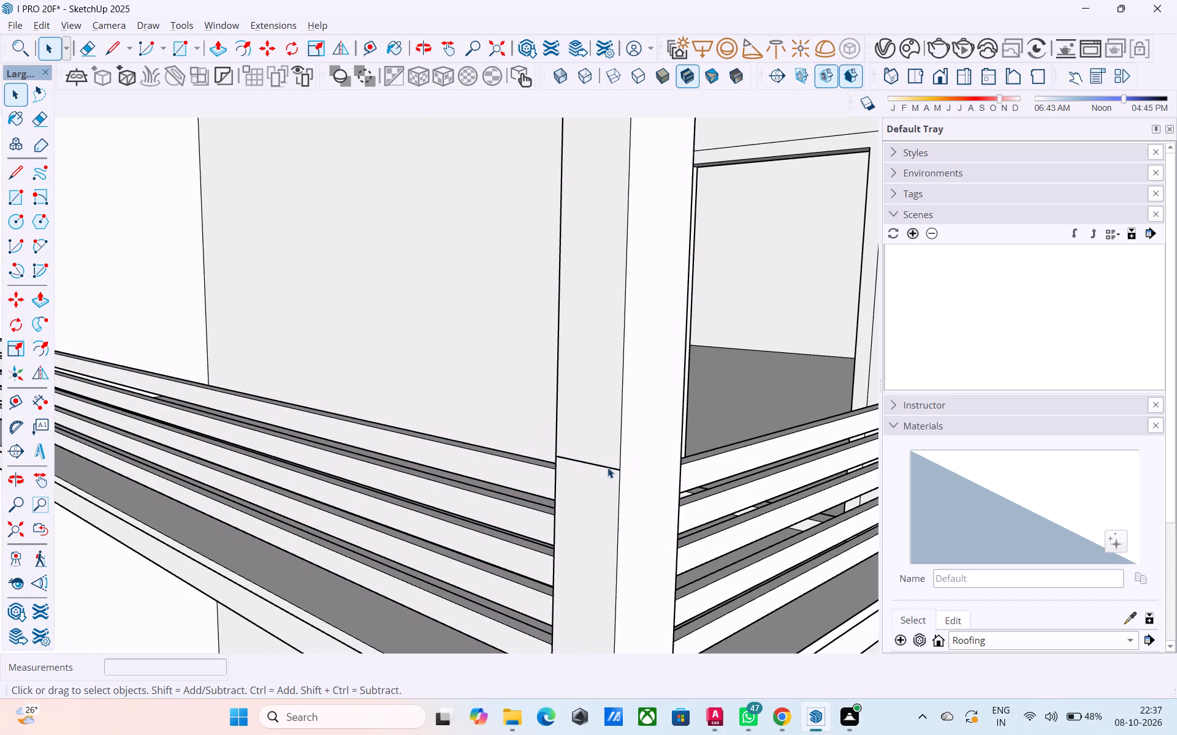
Open the corner column's group, erase the remaining horizontal seam edge on its front face, and close the group.
{"action": "left_click", "coordinate": [607, 467]}
{"action": "key", "text": "Delete"}
{"action": "scroll", "coordinate": [607, 465], "scroll_direction": "down", "scroll_amount": 3}
{"action": "scroll", "coordinate": [606, 465], "scroll_direction": "up", "scroll_amount": 3}
{"action": "double_click", "coordinate": [604, 465]}
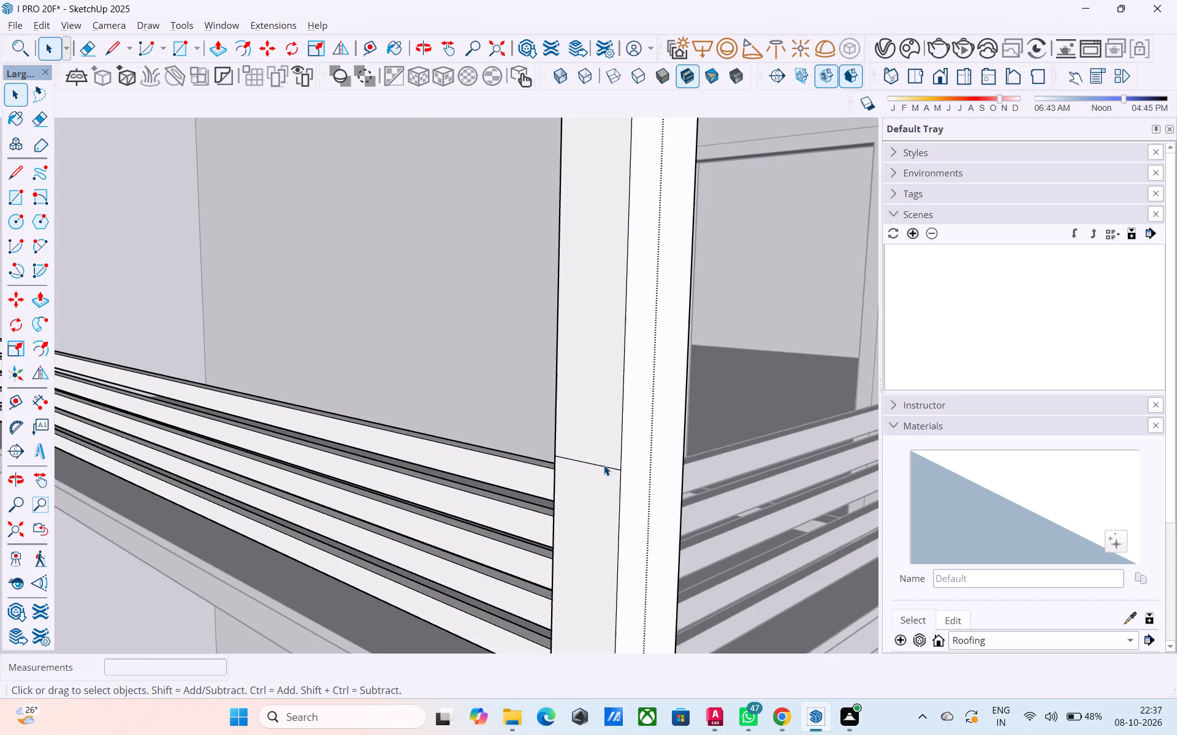
{"action": "key", "text": "e"}
{"action": "left_click", "coordinate": [604, 465]}
{"action": "key", "text": "space"}
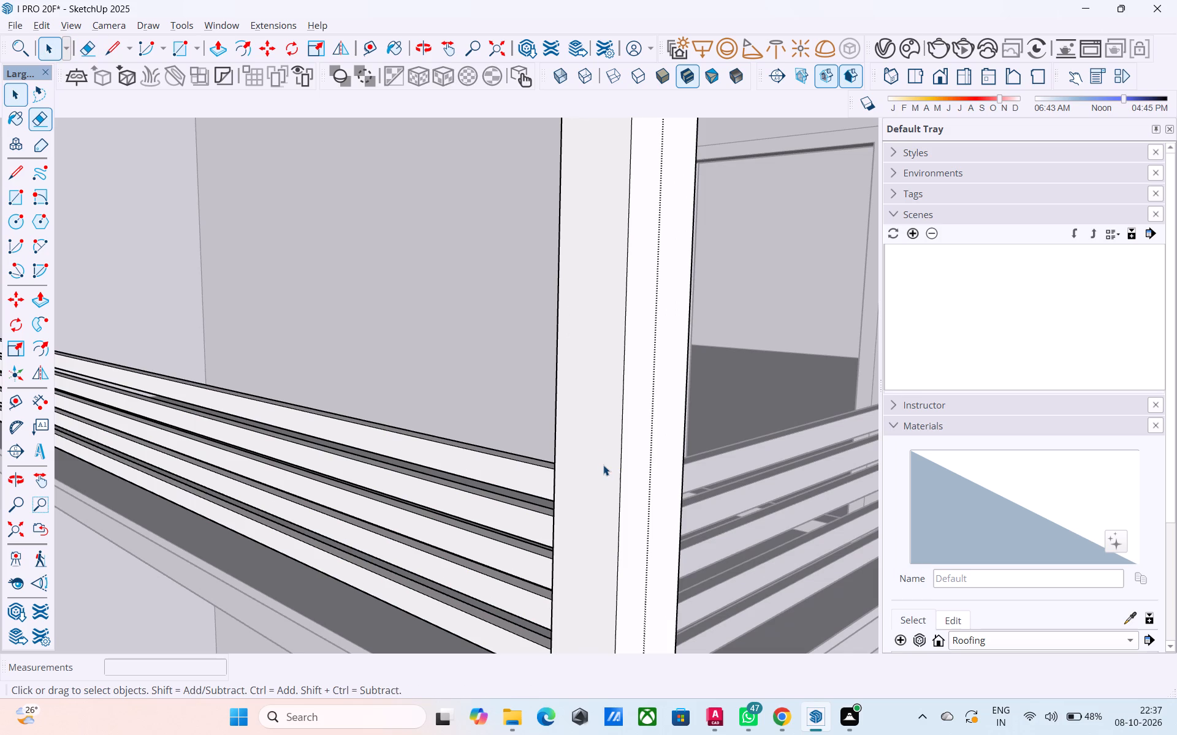
{"action": "scroll", "coordinate": [603, 465], "scroll_direction": "down", "scroll_amount": 20}
{"action": "scroll", "coordinate": [603, 465], "scroll_direction": "down", "scroll_amount": 10}
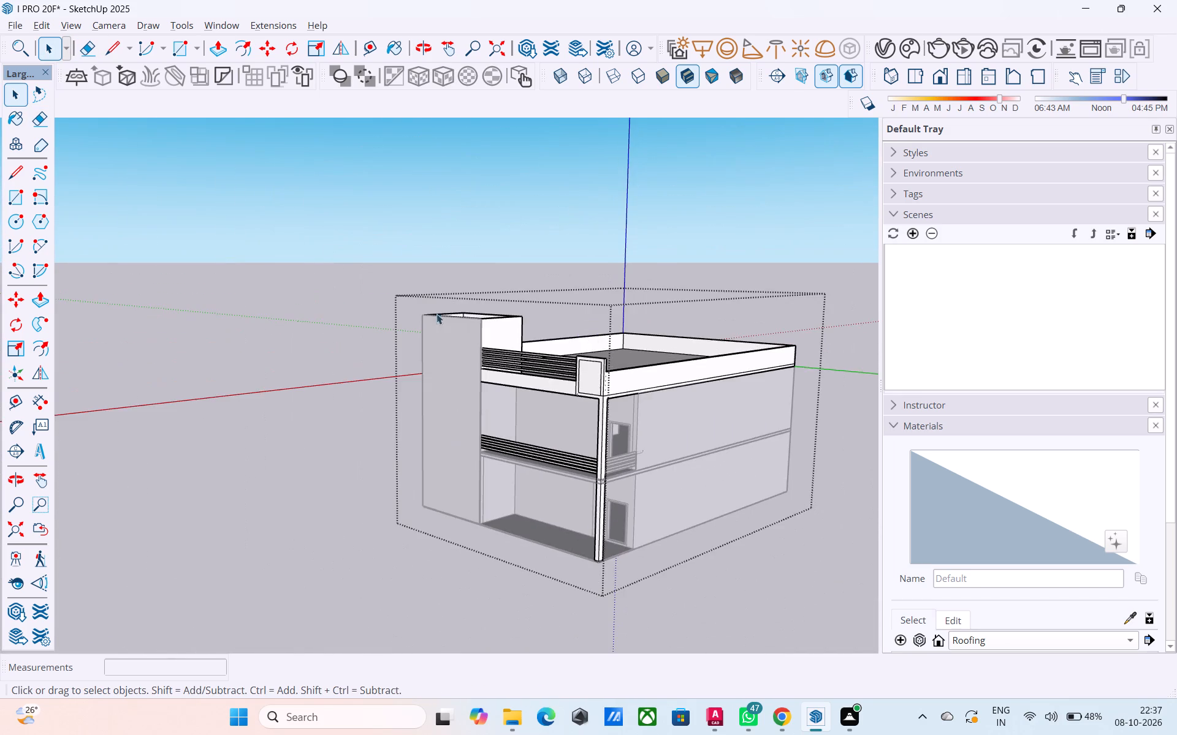
{"action": "left_click", "coordinate": [423, 258]}
Save the building model.
{"action": "middle_click_drag", "start_coordinate": [424, 355], "coordinate": [673, 311]}
{"action": "scroll", "coordinate": [617, 379], "scroll_direction": "up", "scroll_amount": 6}
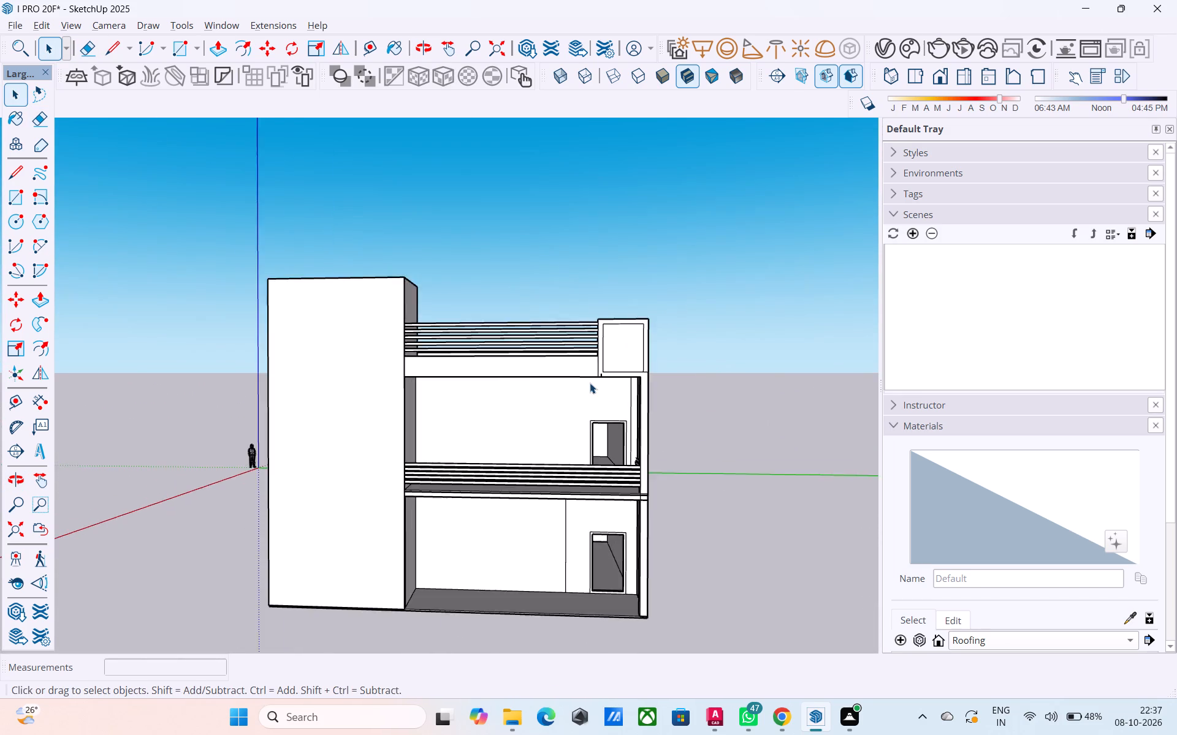
{"action": "scroll", "coordinate": [590, 383], "scroll_direction": "up", "scroll_amount": 3}
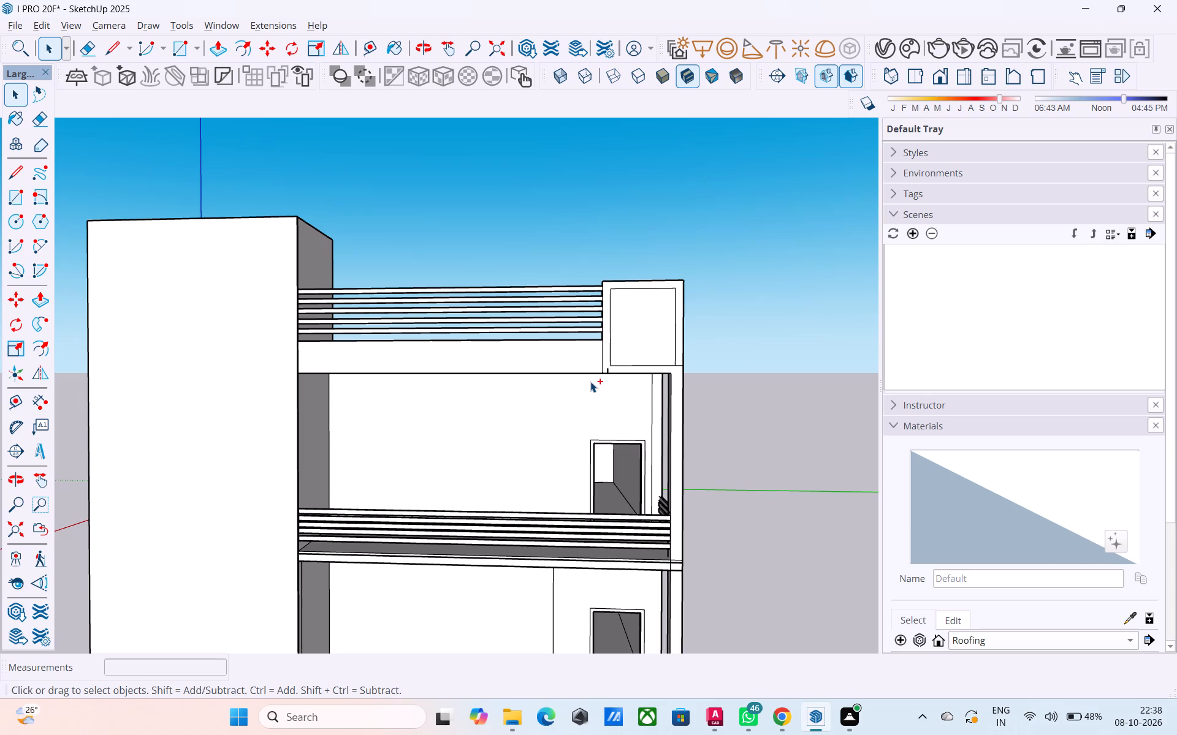
{"action": "key", "text": "ctrl+s"}
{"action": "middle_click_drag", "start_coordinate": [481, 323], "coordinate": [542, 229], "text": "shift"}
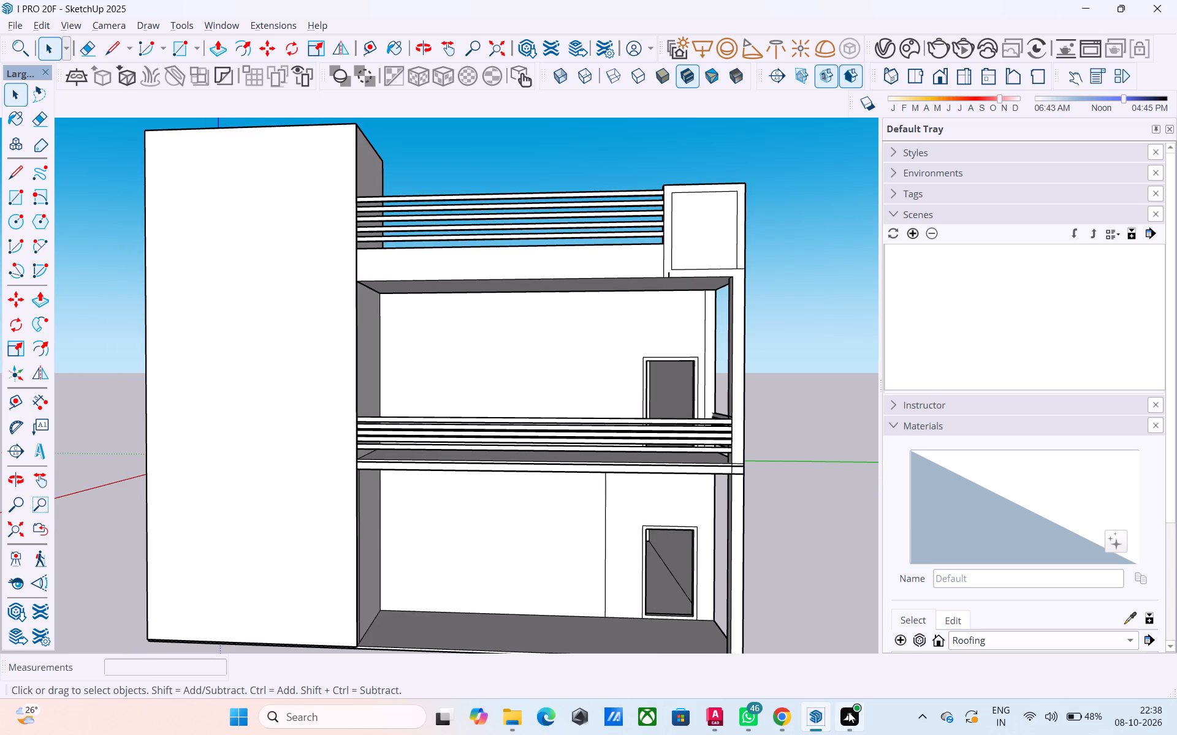
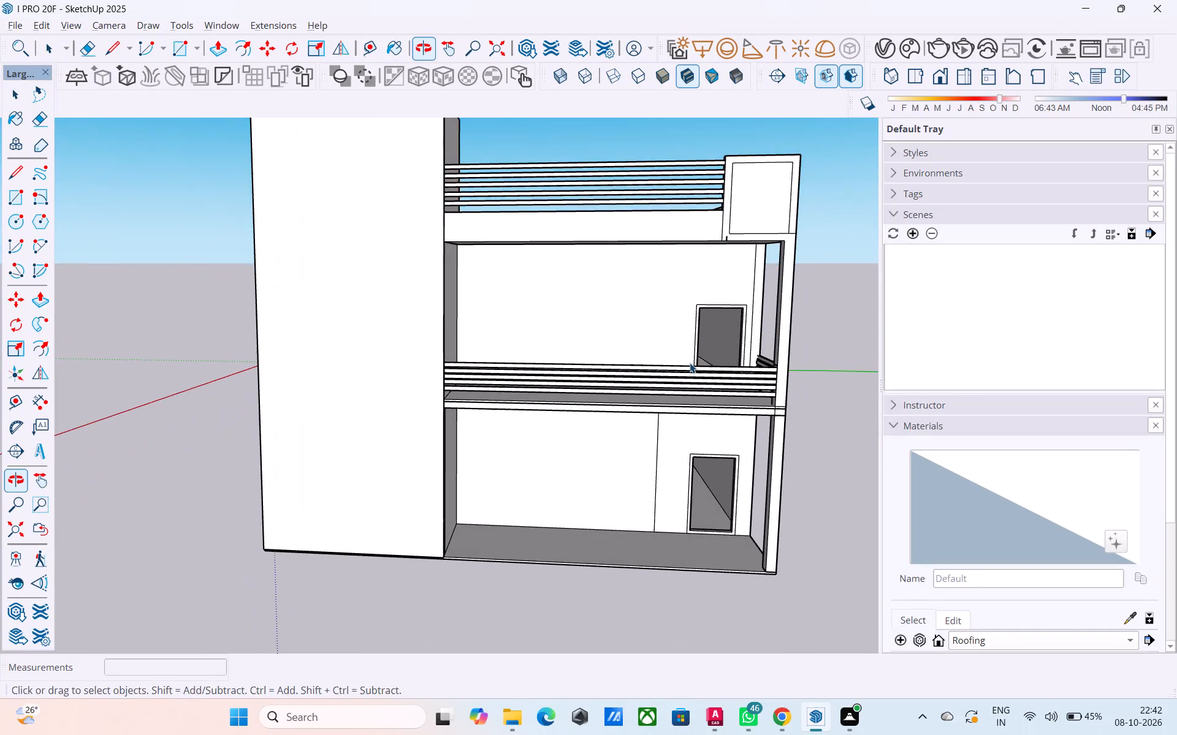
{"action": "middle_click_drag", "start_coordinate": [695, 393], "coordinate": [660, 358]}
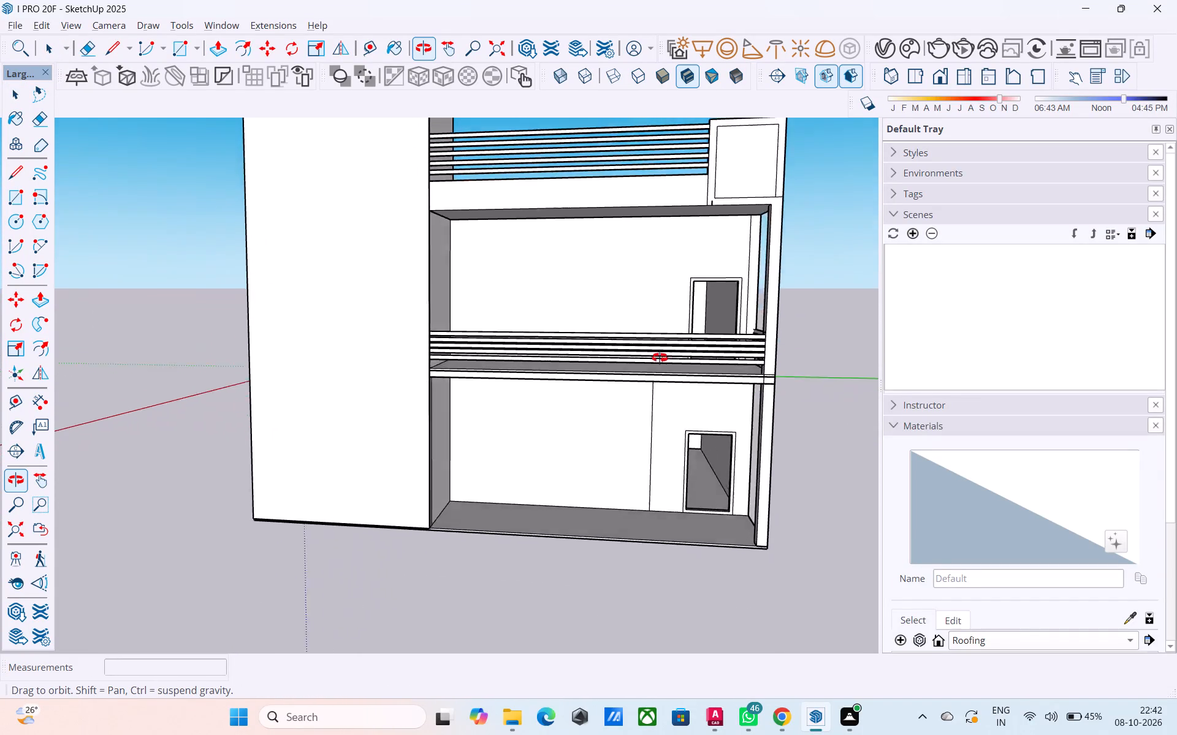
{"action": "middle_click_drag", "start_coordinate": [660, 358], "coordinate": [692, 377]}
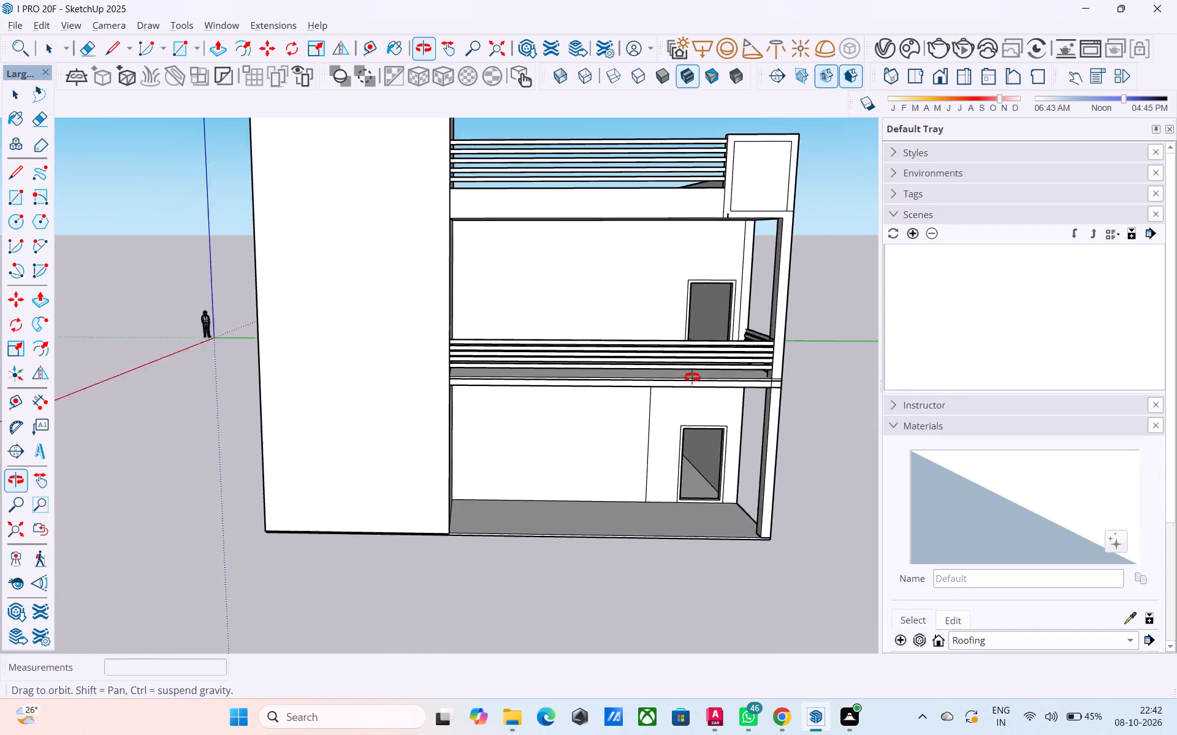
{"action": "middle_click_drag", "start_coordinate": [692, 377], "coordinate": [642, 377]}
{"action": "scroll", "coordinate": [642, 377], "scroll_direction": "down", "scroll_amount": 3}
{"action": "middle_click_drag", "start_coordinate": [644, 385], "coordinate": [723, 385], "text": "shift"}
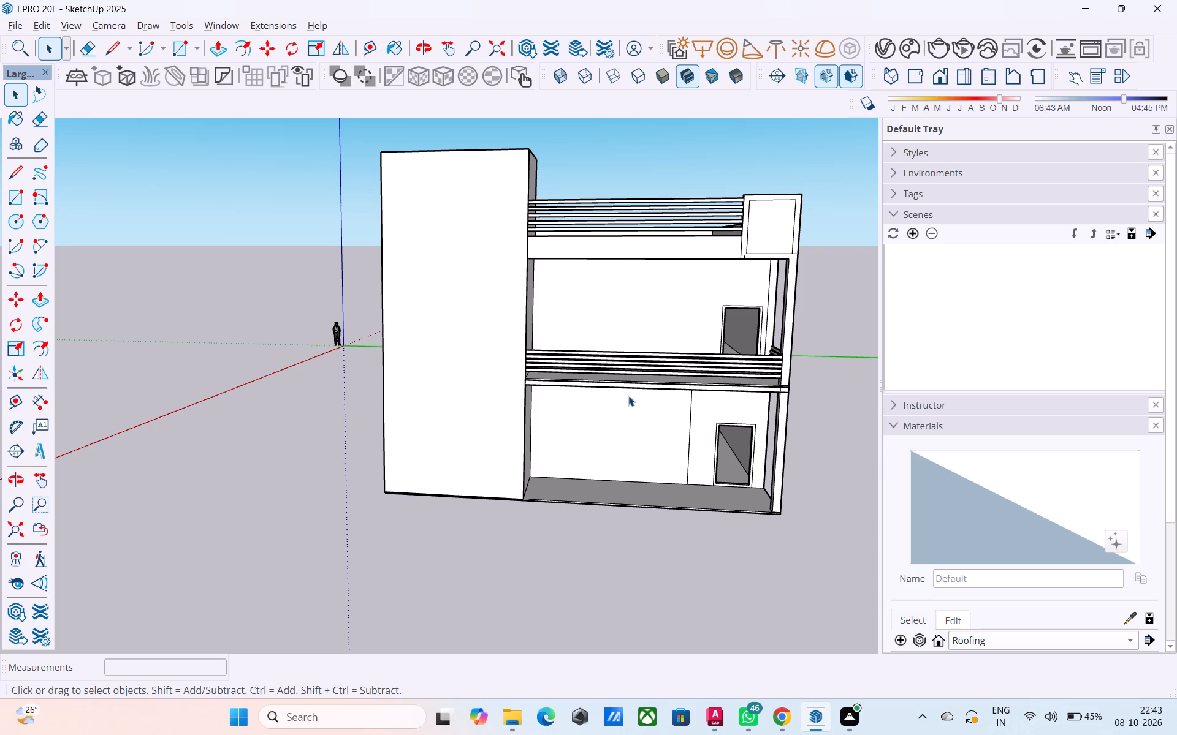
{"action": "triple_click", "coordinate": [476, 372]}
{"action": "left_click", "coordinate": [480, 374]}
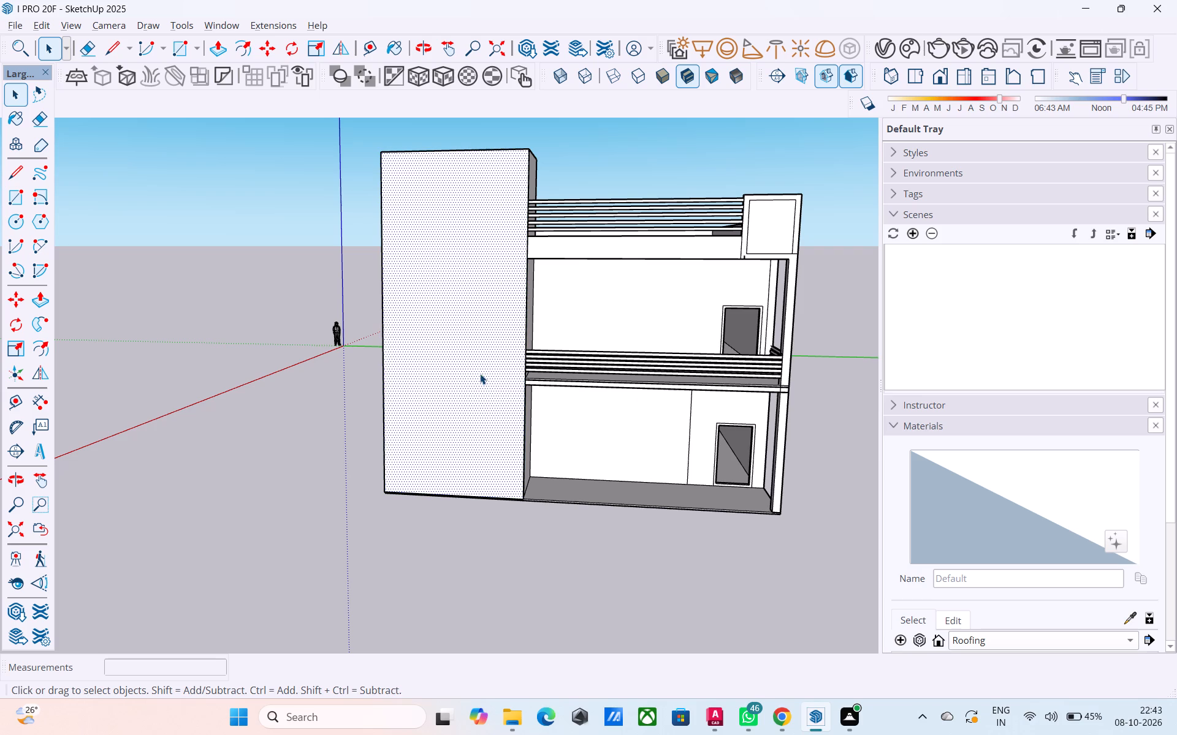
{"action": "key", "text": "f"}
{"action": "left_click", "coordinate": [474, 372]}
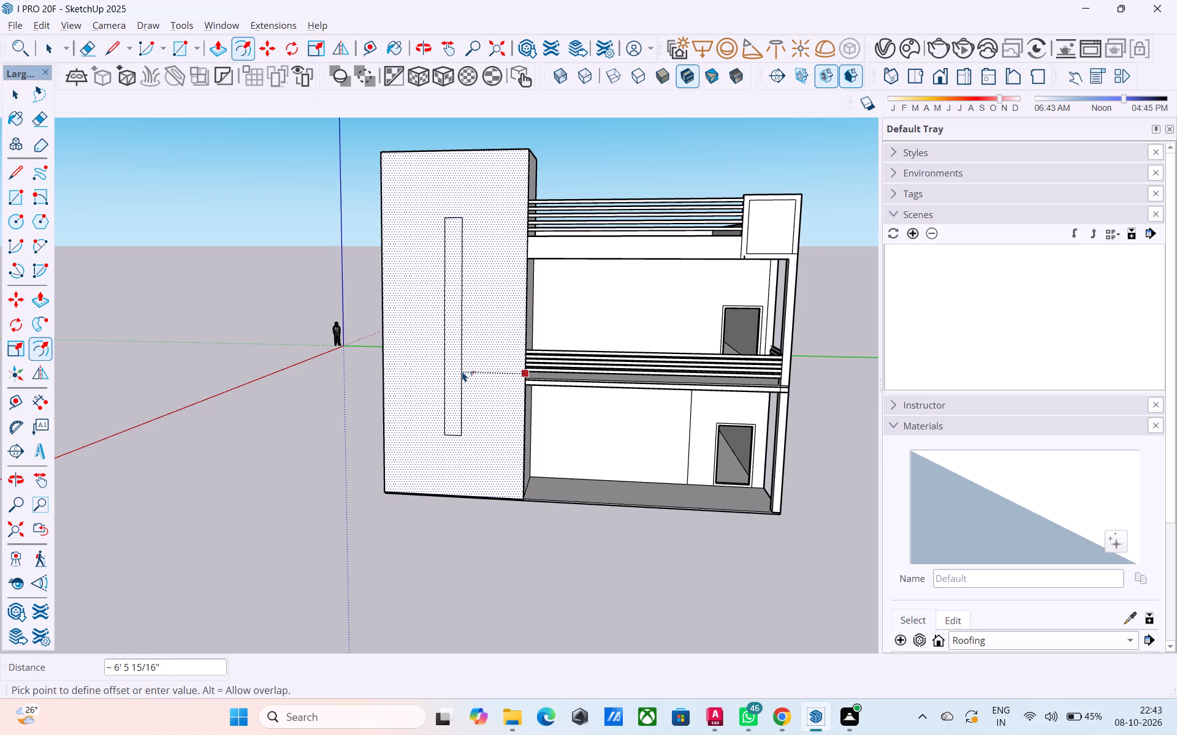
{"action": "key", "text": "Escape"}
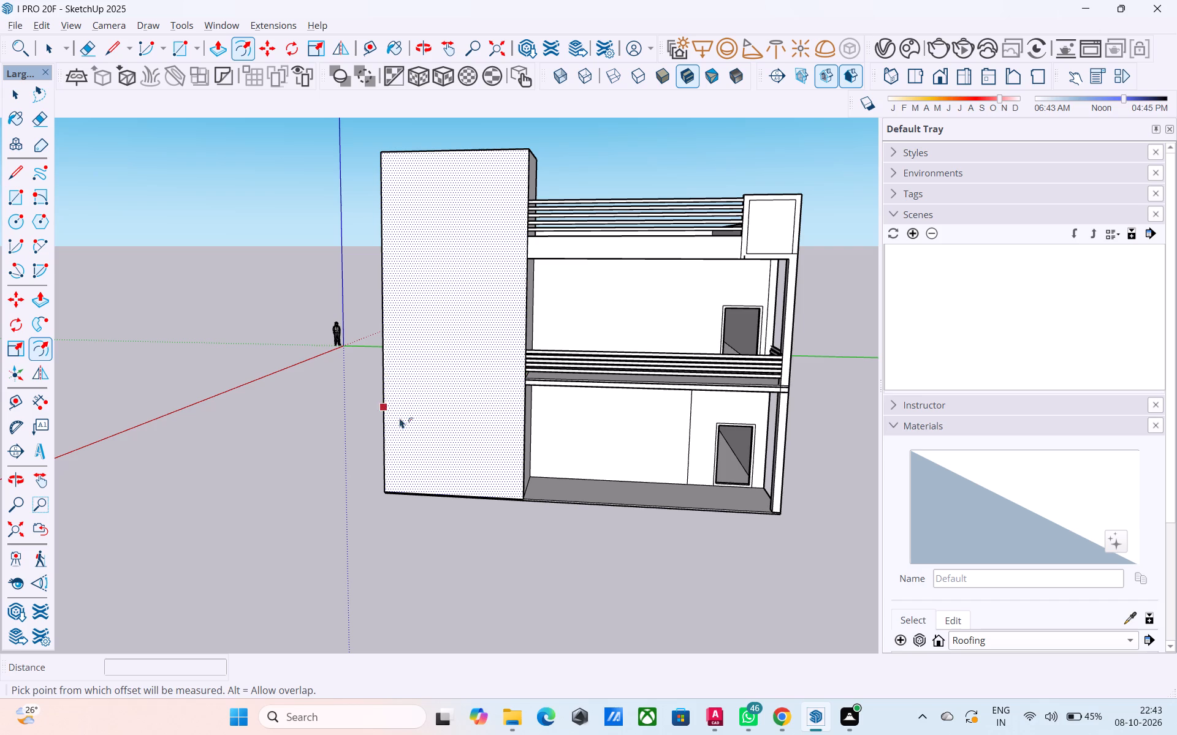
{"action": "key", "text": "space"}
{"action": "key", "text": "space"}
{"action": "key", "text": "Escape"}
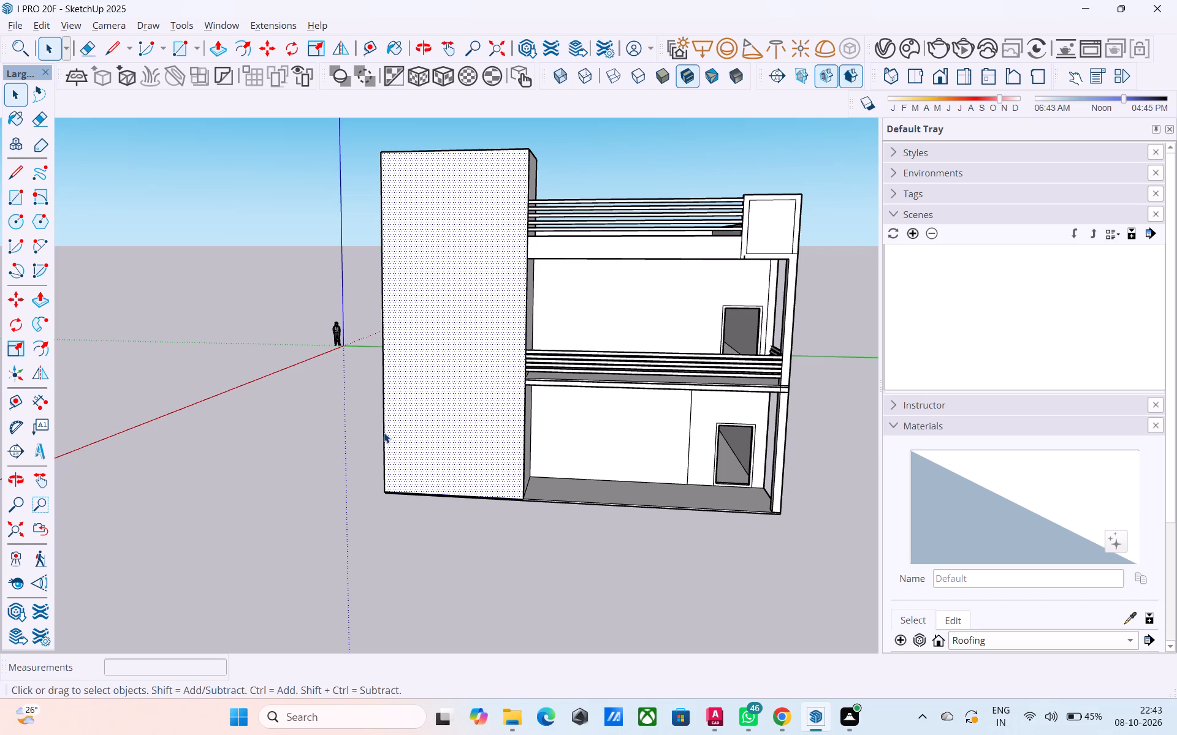
Copy the outer vertical edge of the tall tower block's front face 1' inward across the face.
{"action": "left_click", "coordinate": [384, 431]}
{"action": "key", "text": "m"}
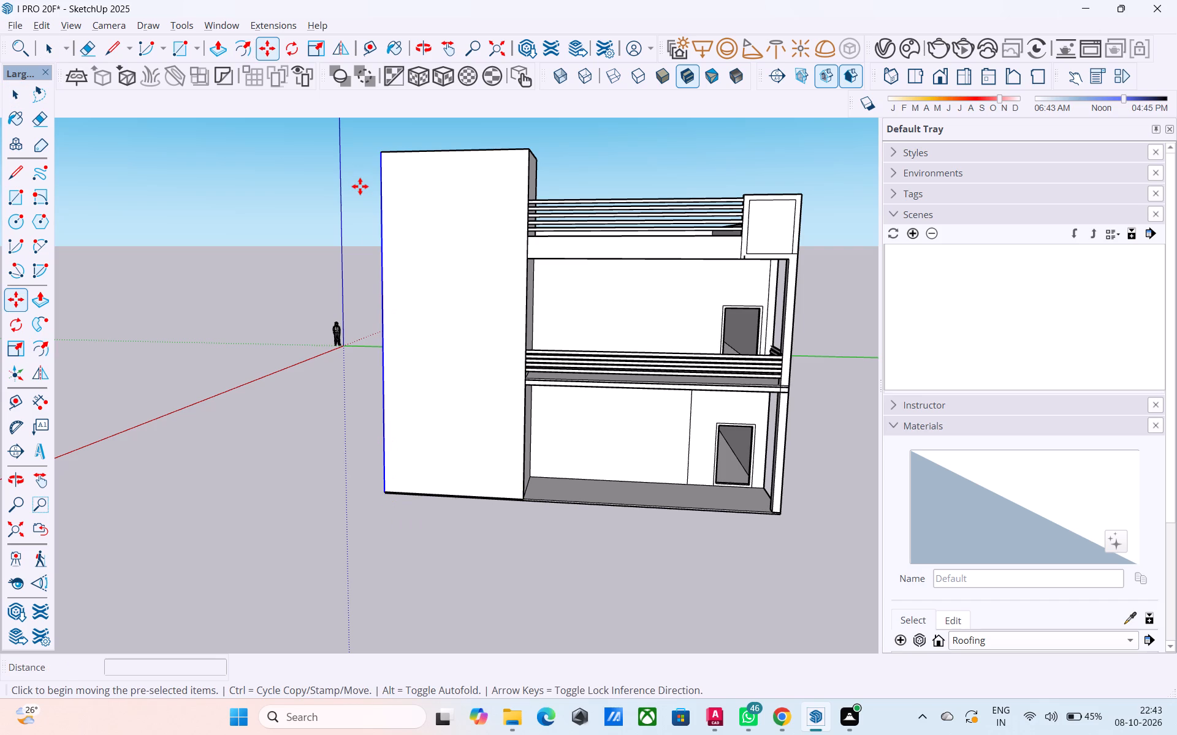
{"action": "left_click", "coordinate": [379, 150]}
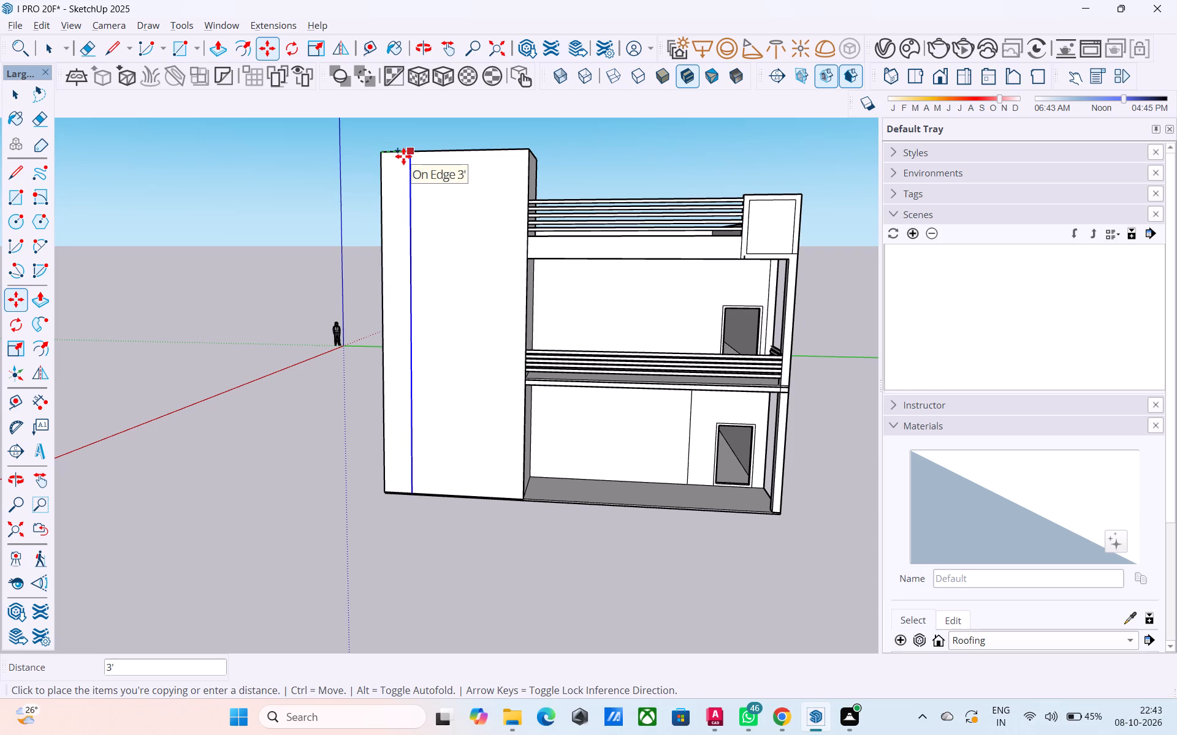
{"action": "key", "text": "1"}
{"action": "key", "text": "apostrophe"}
{"action": "key", "text": "Return"}
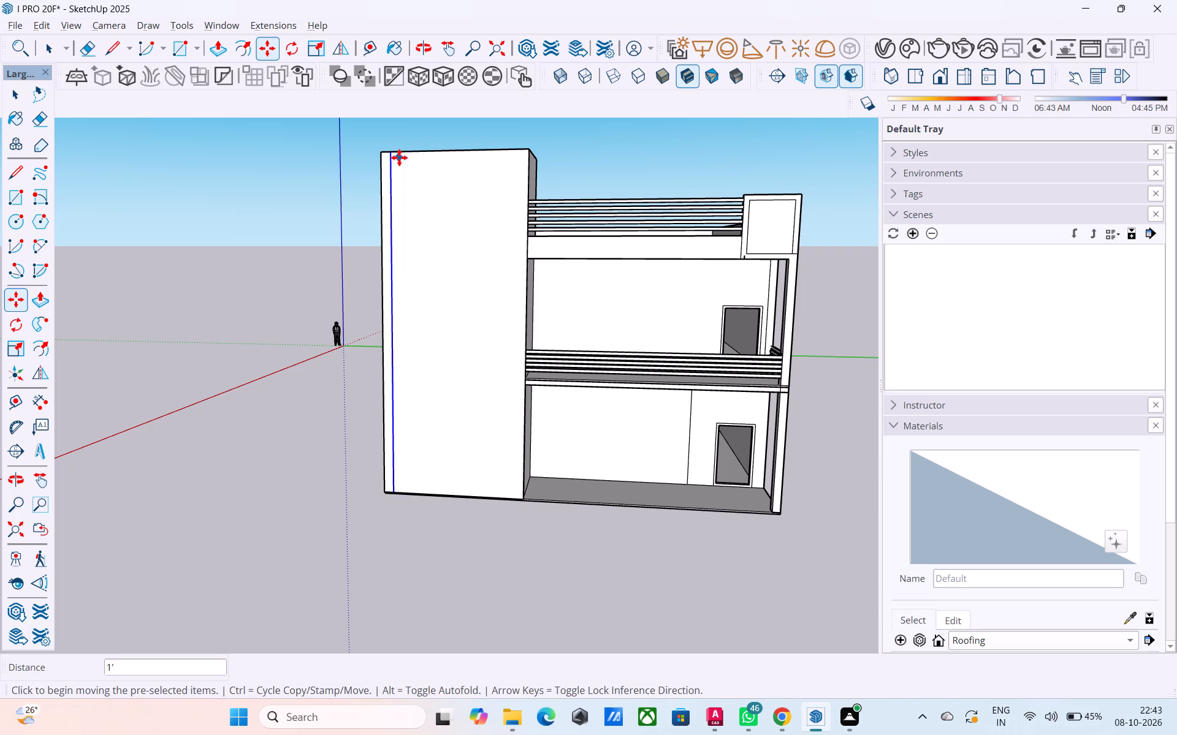
Copy the top edge of the tower's front face, from the new vertical line to the balcony-side corner, 1.5' downward.
{"action": "scroll", "coordinate": [400, 169], "scroll_direction": "up", "scroll_amount": 2}
{"action": "middle_click_drag", "start_coordinate": [393, 186], "coordinate": [421, 195]}
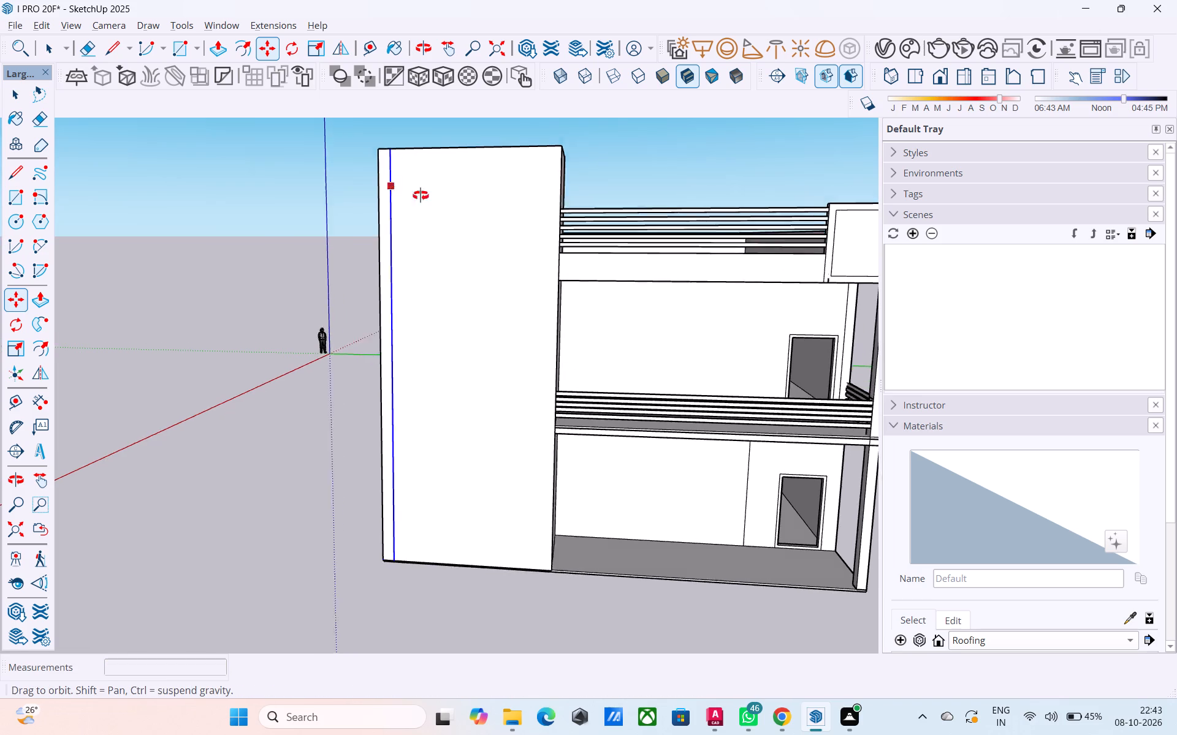
{"action": "middle_click_drag", "start_coordinate": [421, 195], "coordinate": [489, 200]}
{"action": "middle_click_drag", "start_coordinate": [500, 255], "coordinate": [486, 251], "text": "shift"}
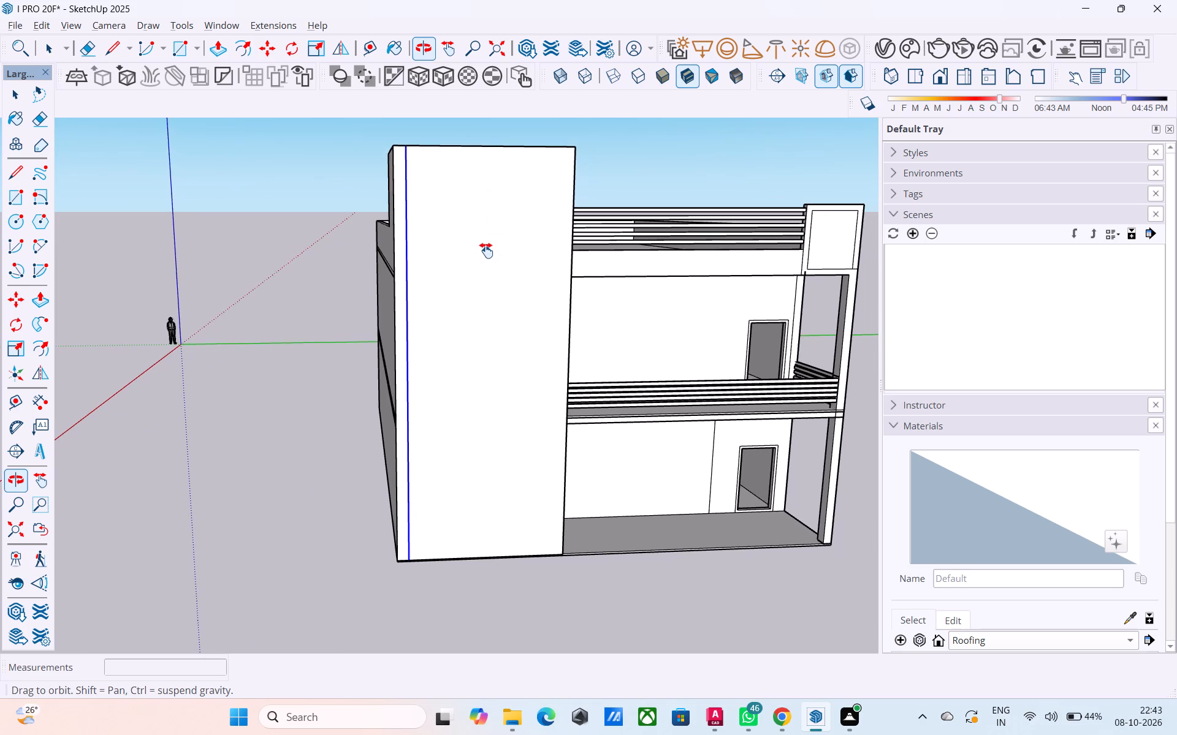
{"action": "middle_click_drag", "start_coordinate": [486, 251], "coordinate": [486, 251], "text": "shift"}
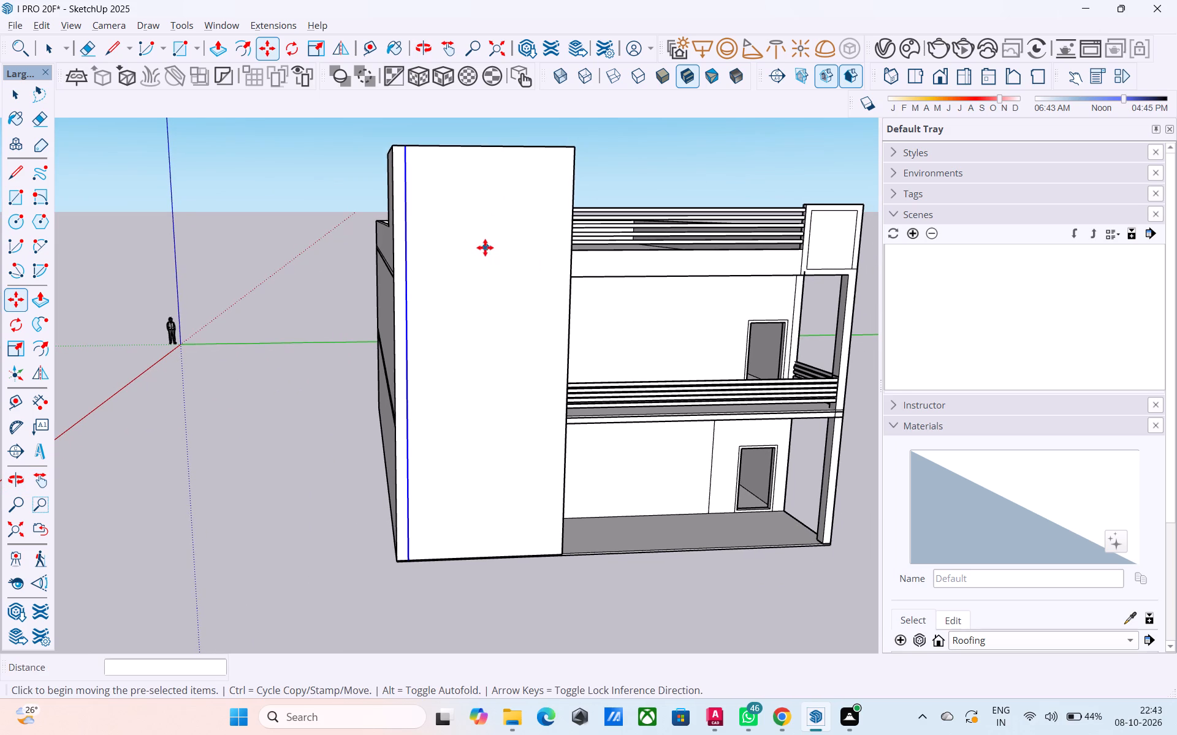
{"action": "key", "text": "space"}
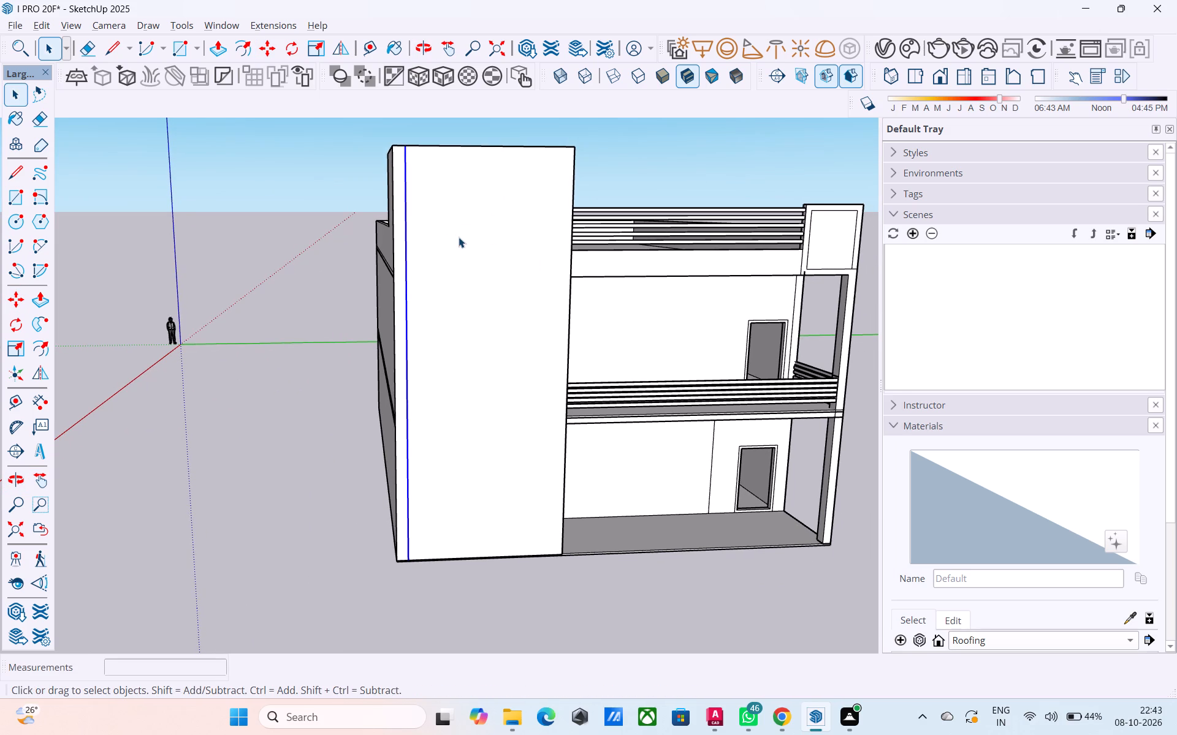
{"action": "key", "text": "m"}
{"action": "key", "text": "space"}
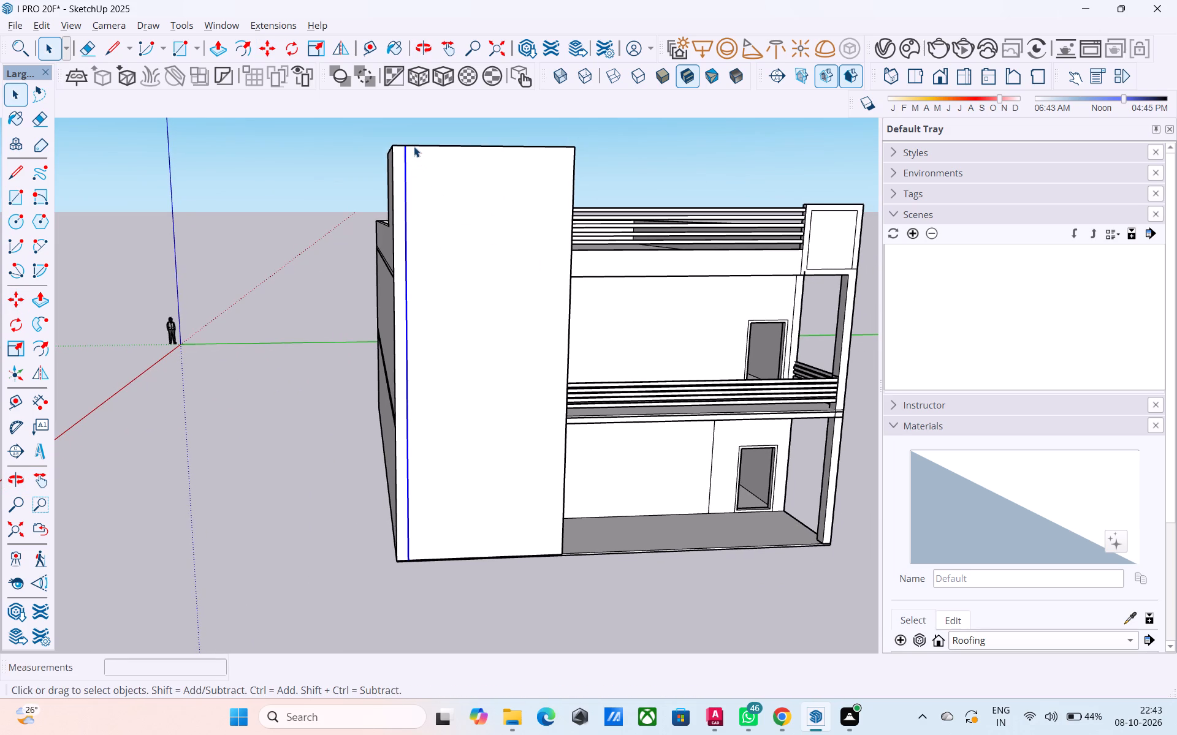
{"action": "left_click", "coordinate": [414, 146]}
{"action": "key", "text": "m"}
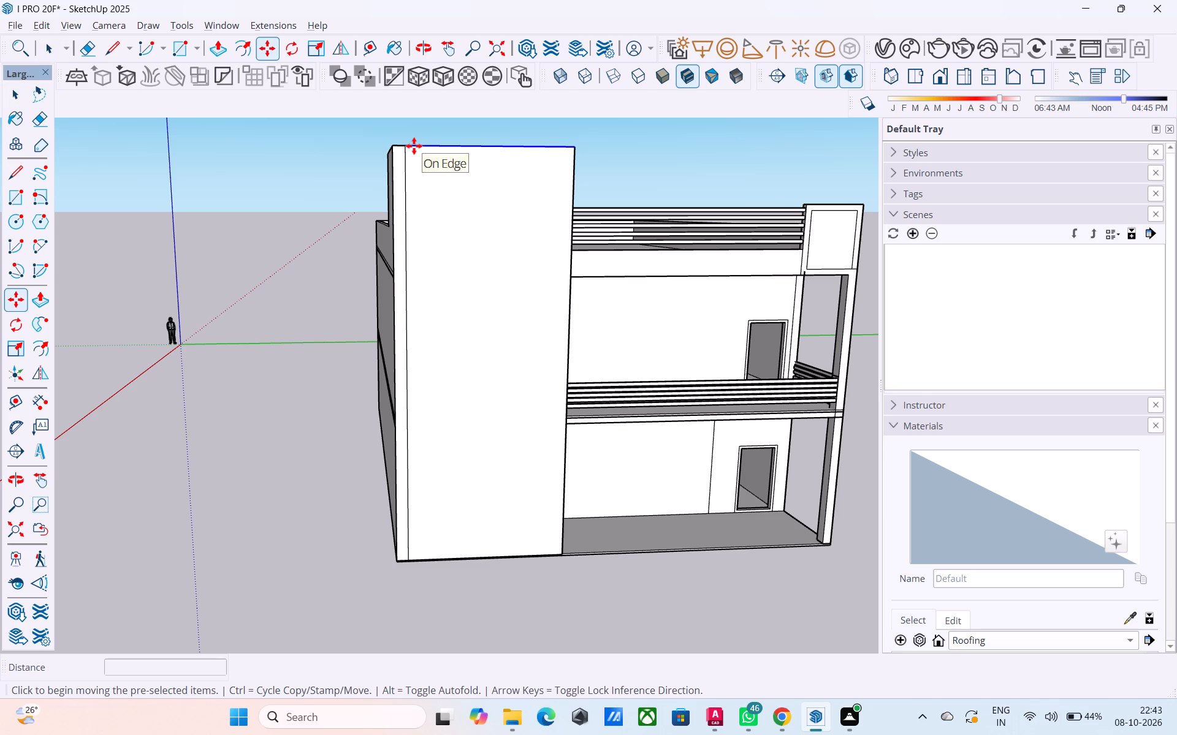
{"action": "left_click", "coordinate": [403, 145]}
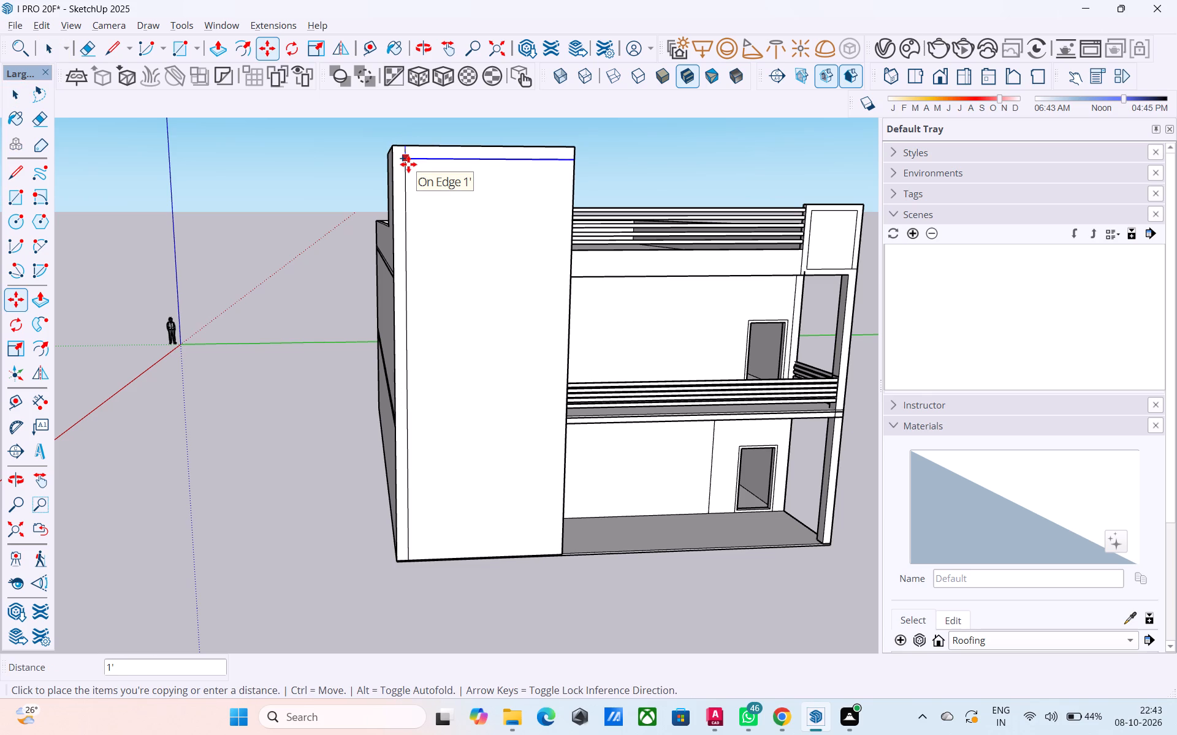
{"action": "type", "text": "2'"}
{"action": "key", "text": "Return"}
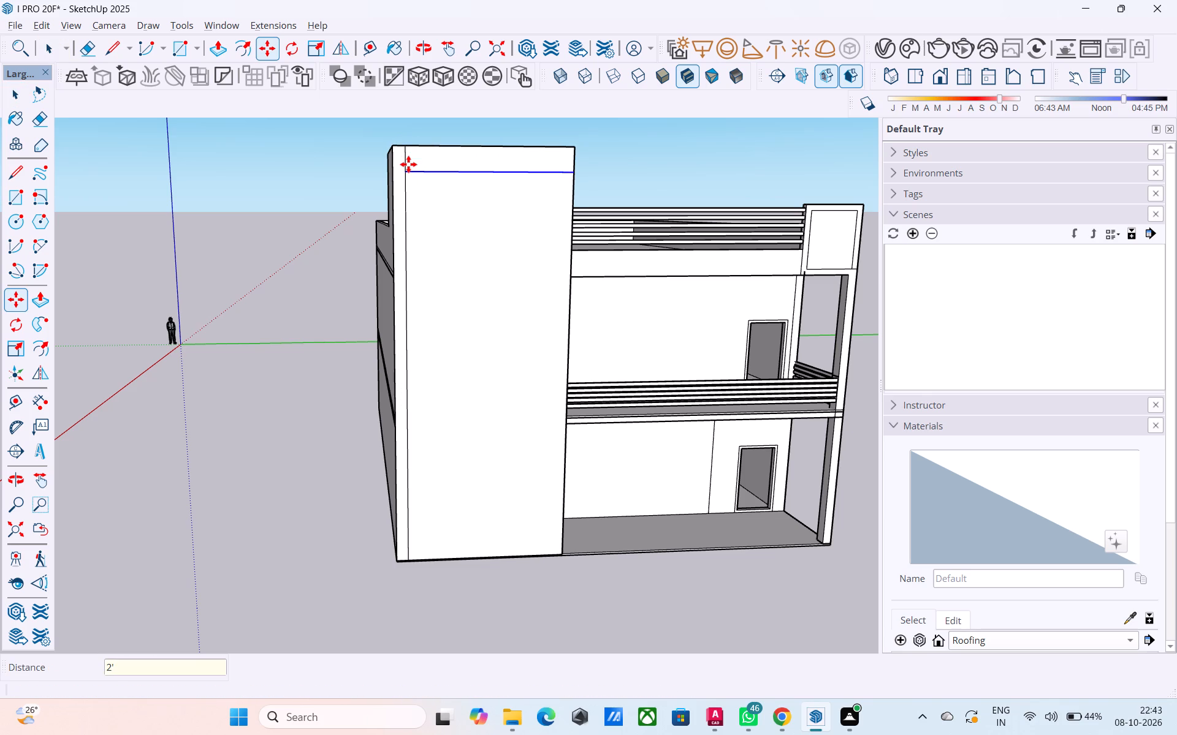
{"action": "type", "text": "1.5'"}
{"action": "key", "text": "Return"}
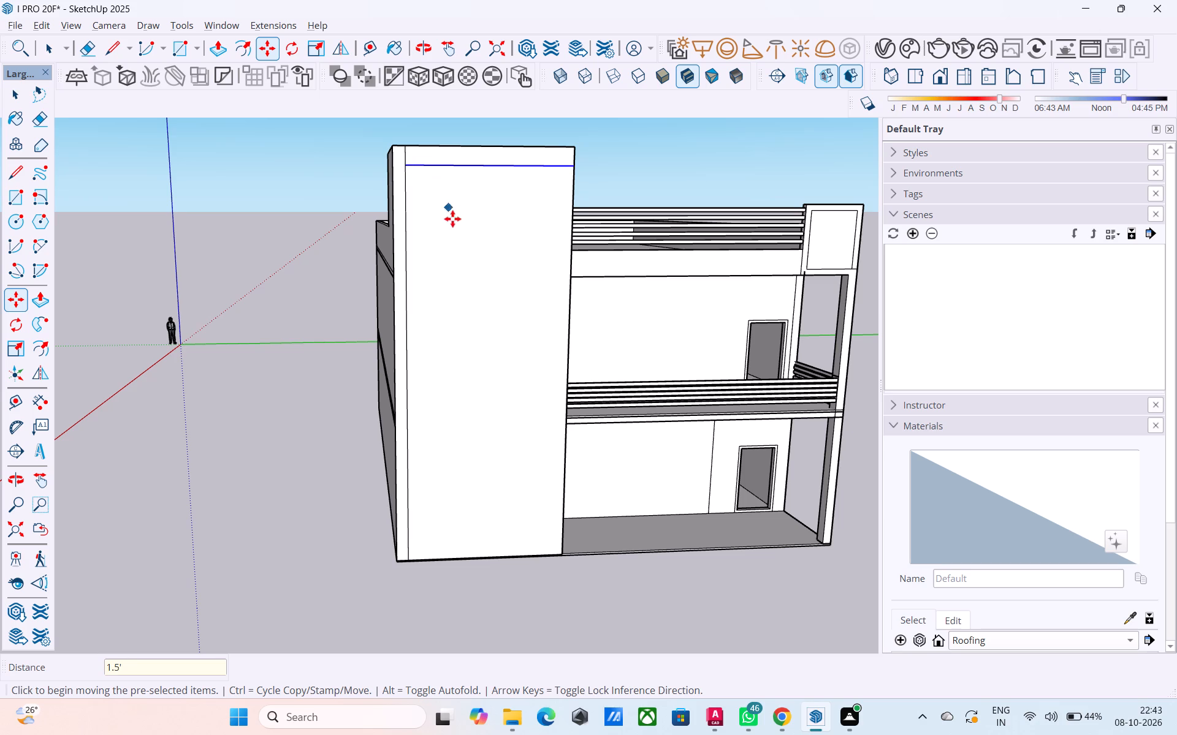
Copy the vertical line below the new horizontal line on the tower's front face another 6" inward.
{"action": "middle_click_drag", "start_coordinate": [443, 225], "coordinate": [409, 227]}
{"action": "key", "text": "space"}
{"action": "left_click", "coordinate": [387, 206]}
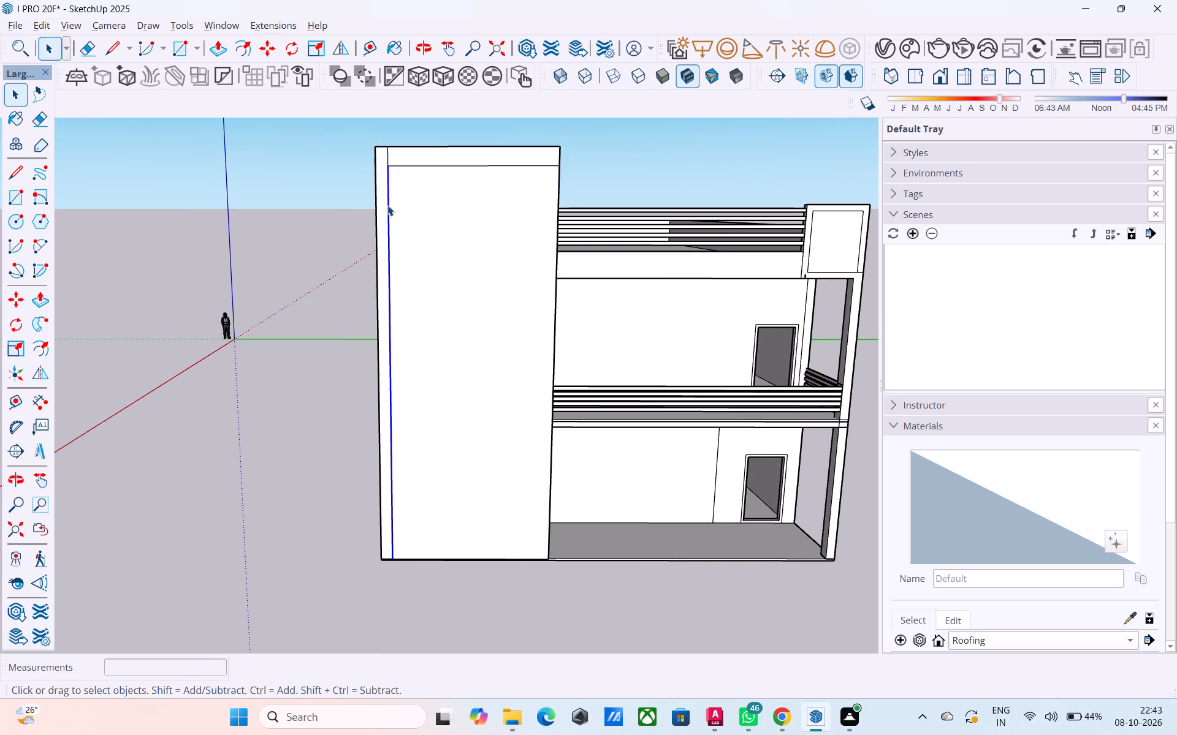
{"action": "key", "text": "comma"}
{"action": "key", "text": "BackSpace"}
{"action": "key", "text": "m"}
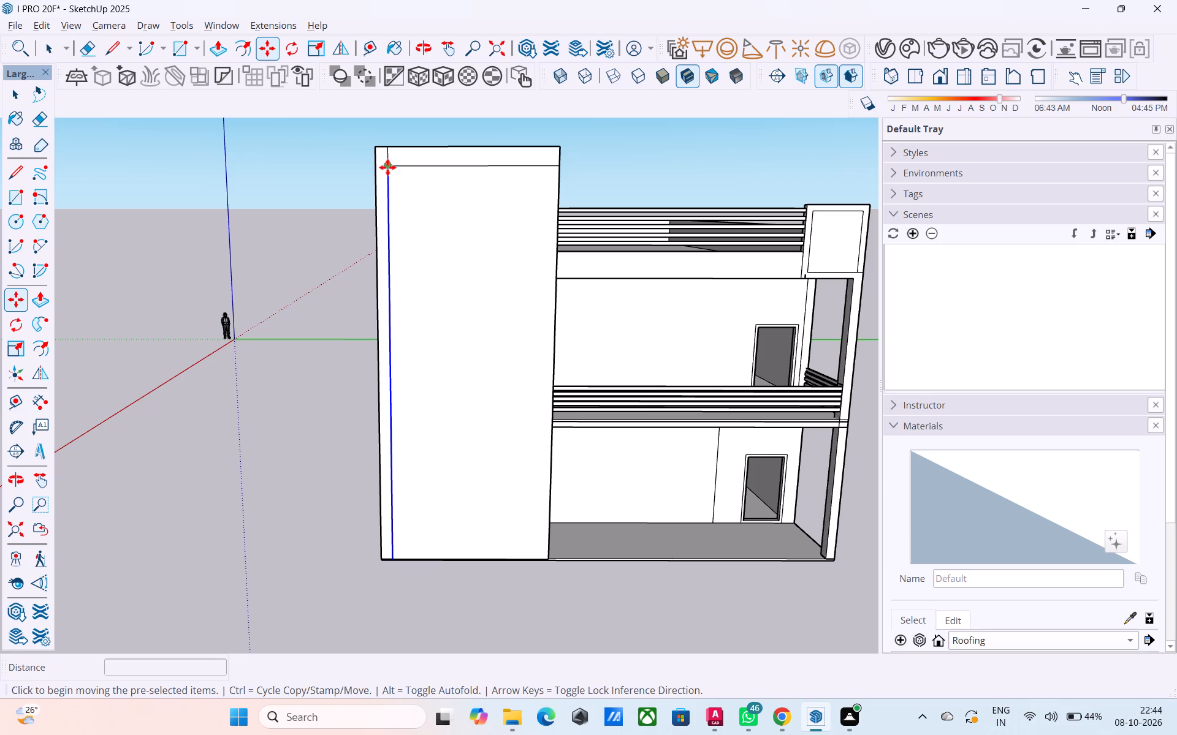
{"action": "left_click", "coordinate": [388, 165]}
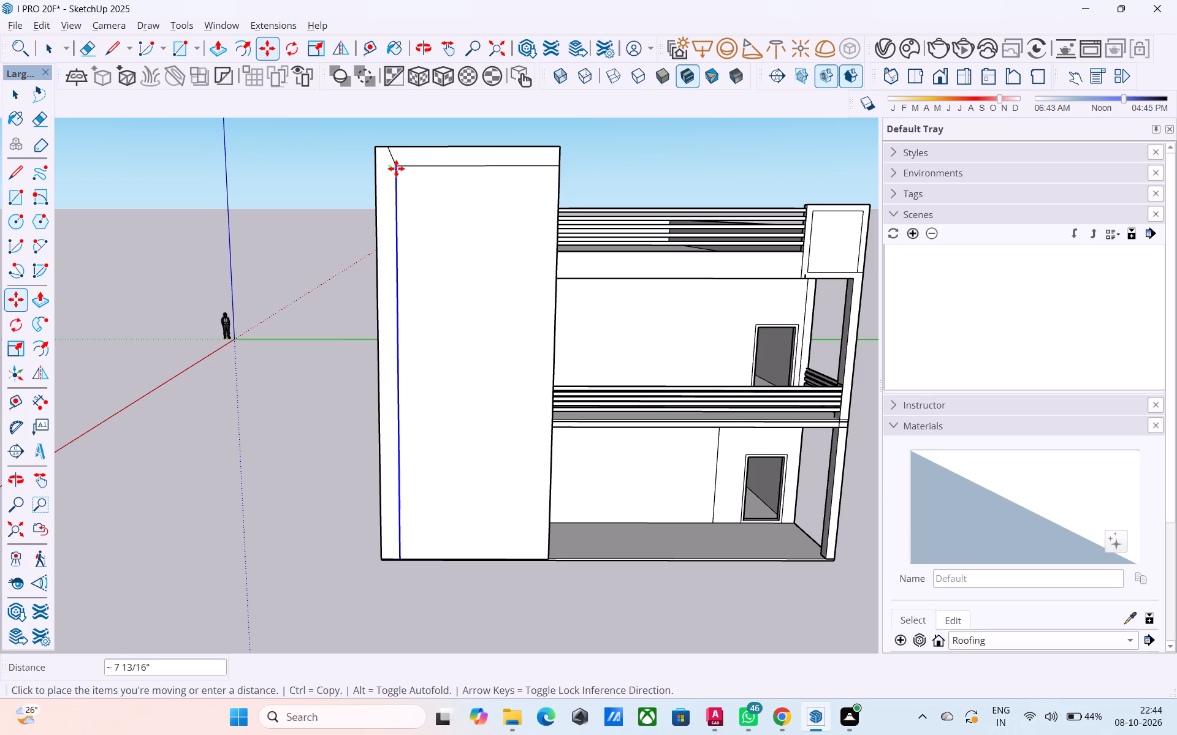
{"action": "key", "text": "6"}
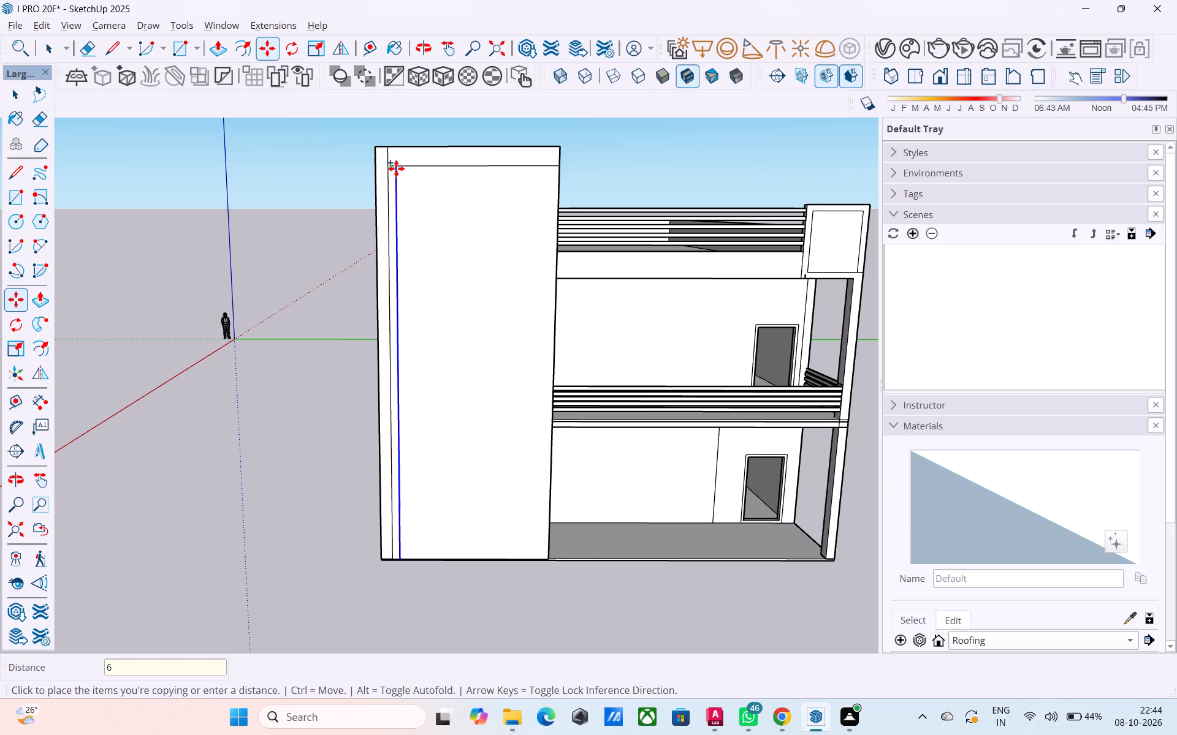
{"action": "key", "text": "shift+quotedbl"}
{"action": "key", "text": "Return"}
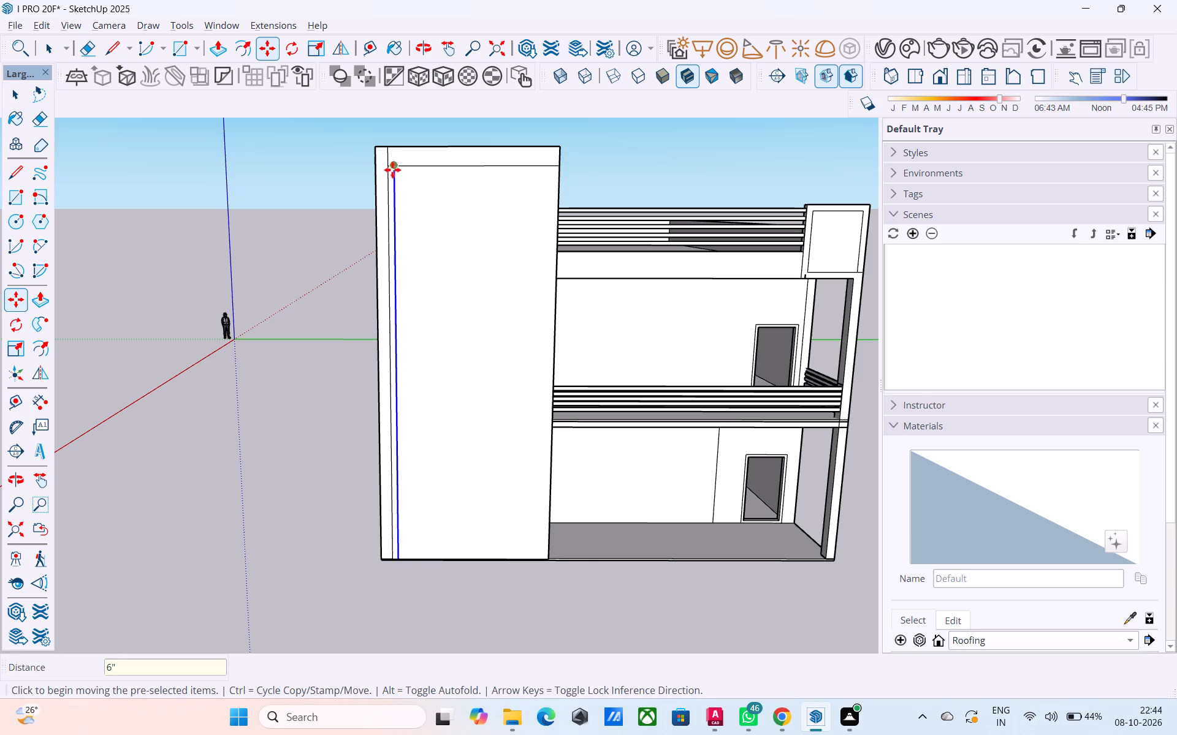
Erase the first vertical guide line and the leftover short segments at the upper corner of the tower's front face.
{"action": "key", "text": "space"}
{"action": "key", "text": "e"}
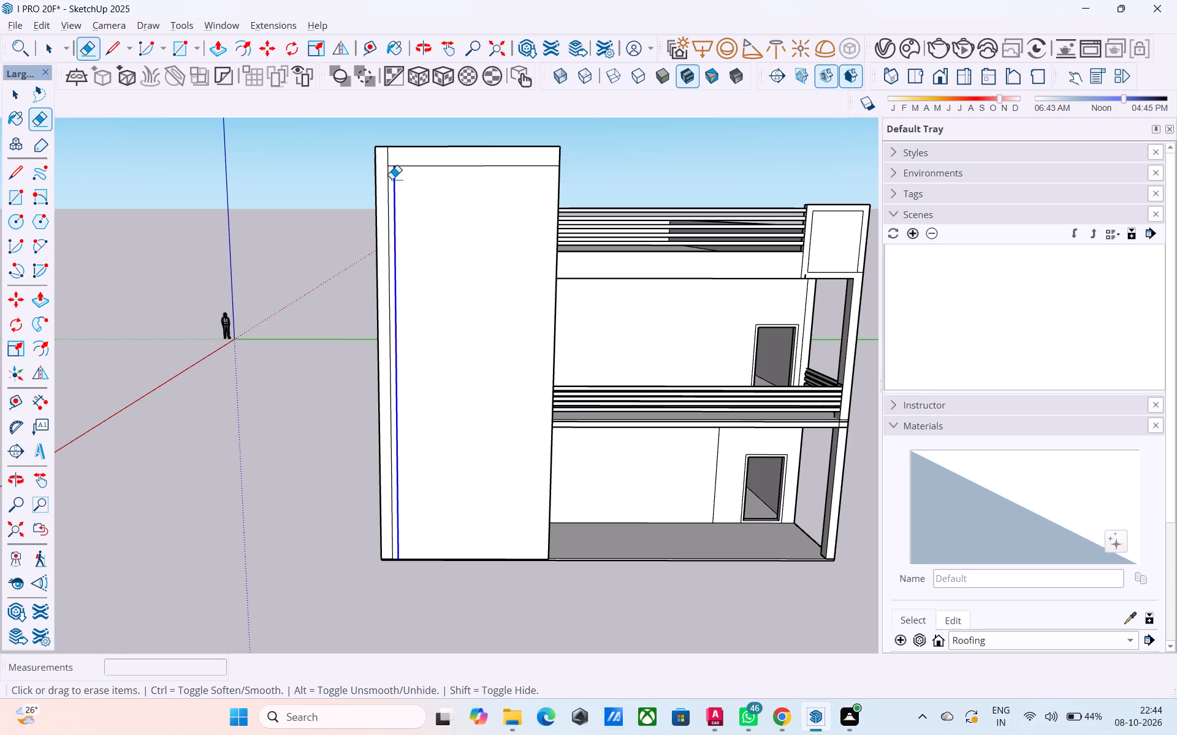
{"action": "left_click", "coordinate": [391, 179]}
{"action": "scroll", "coordinate": [390, 179], "scroll_direction": "up", "scroll_amount": 6}
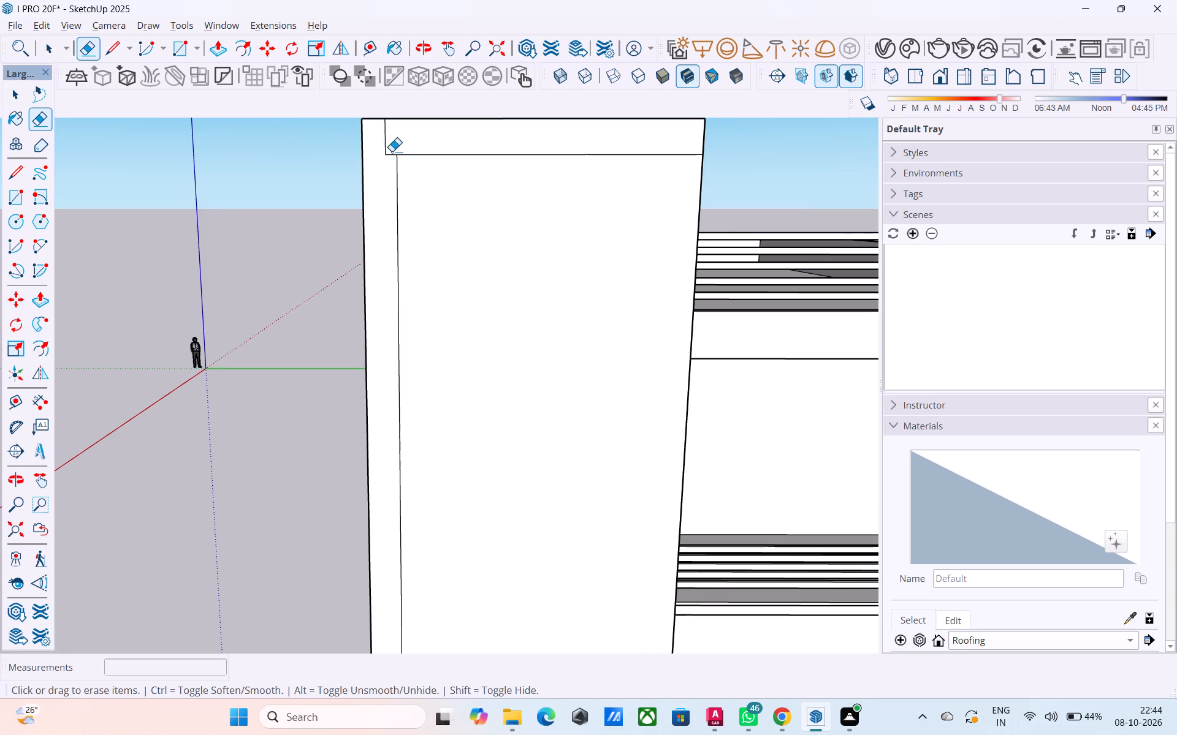
{"action": "left_click_drag", "start_coordinate": [392, 151], "coordinate": [385, 157]}
Copy the balcony-side vertical edge of the tower's front face, below the horizontal line, 3' inward across the face.
{"action": "scroll", "coordinate": [379, 188], "scroll_direction": "down", "scroll_amount": 10}
{"action": "key", "text": "space"}
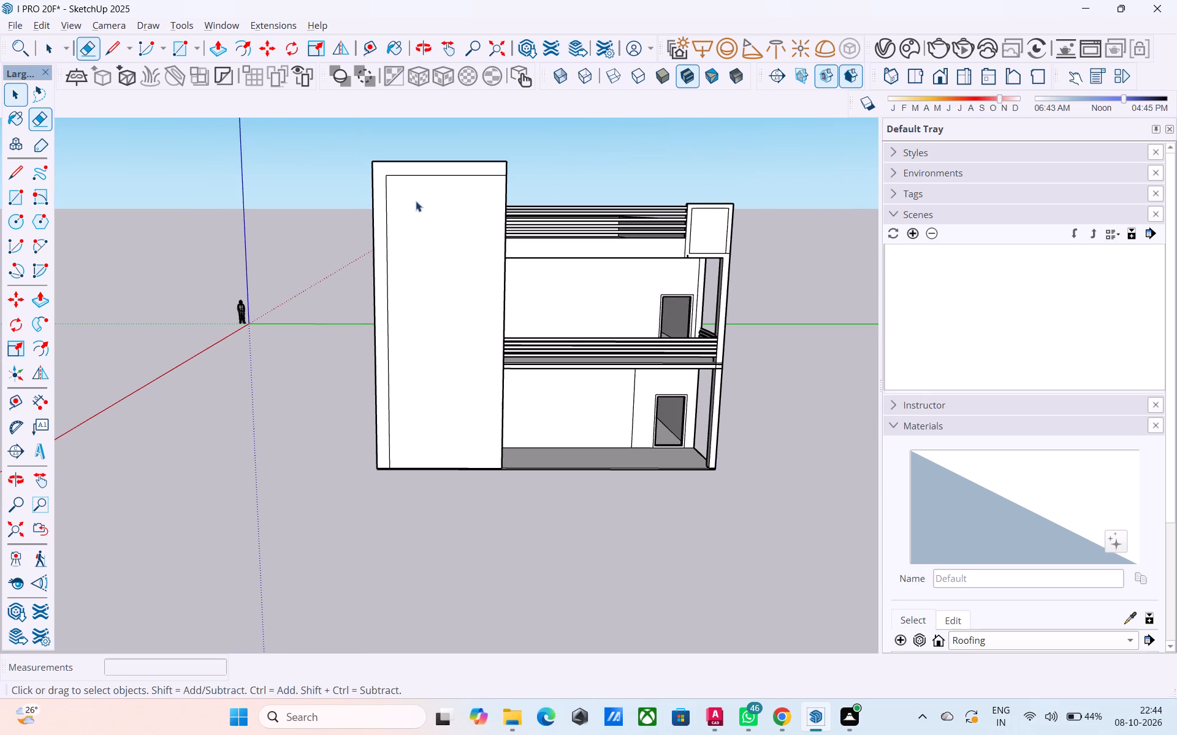
{"action": "left_click", "coordinate": [506, 261]}
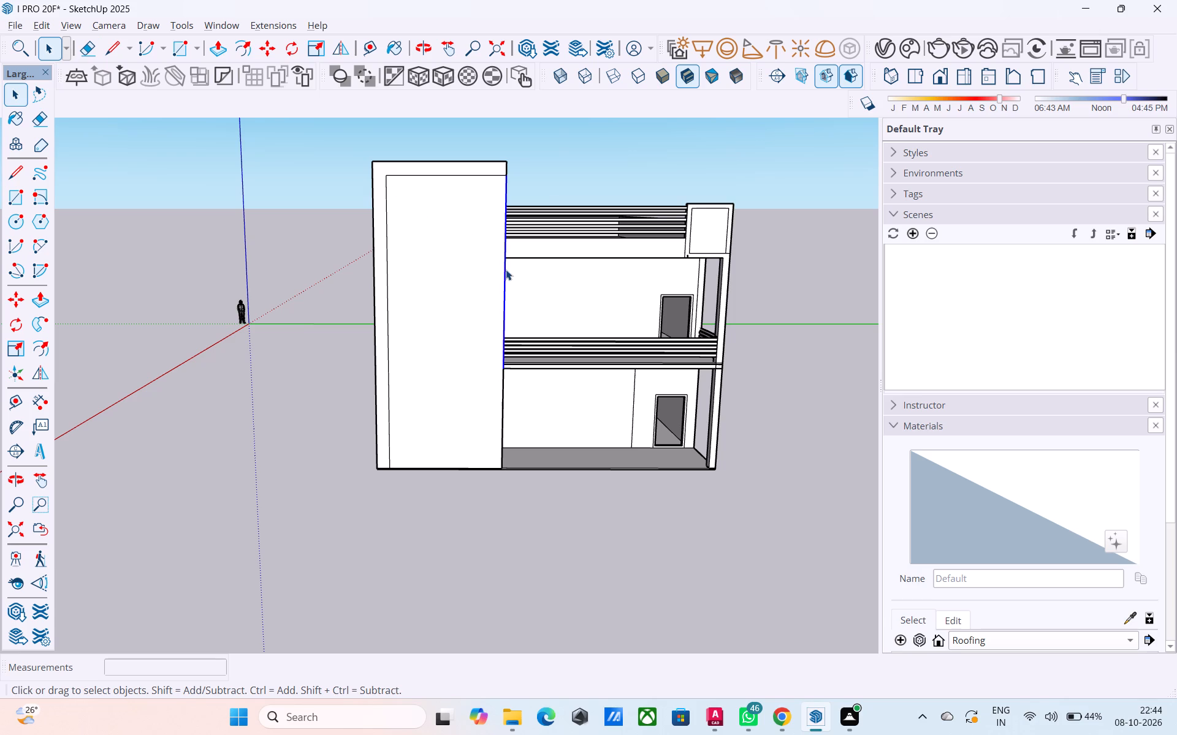
{"action": "scroll", "coordinate": [497, 202], "scroll_direction": "up", "scroll_amount": 7}
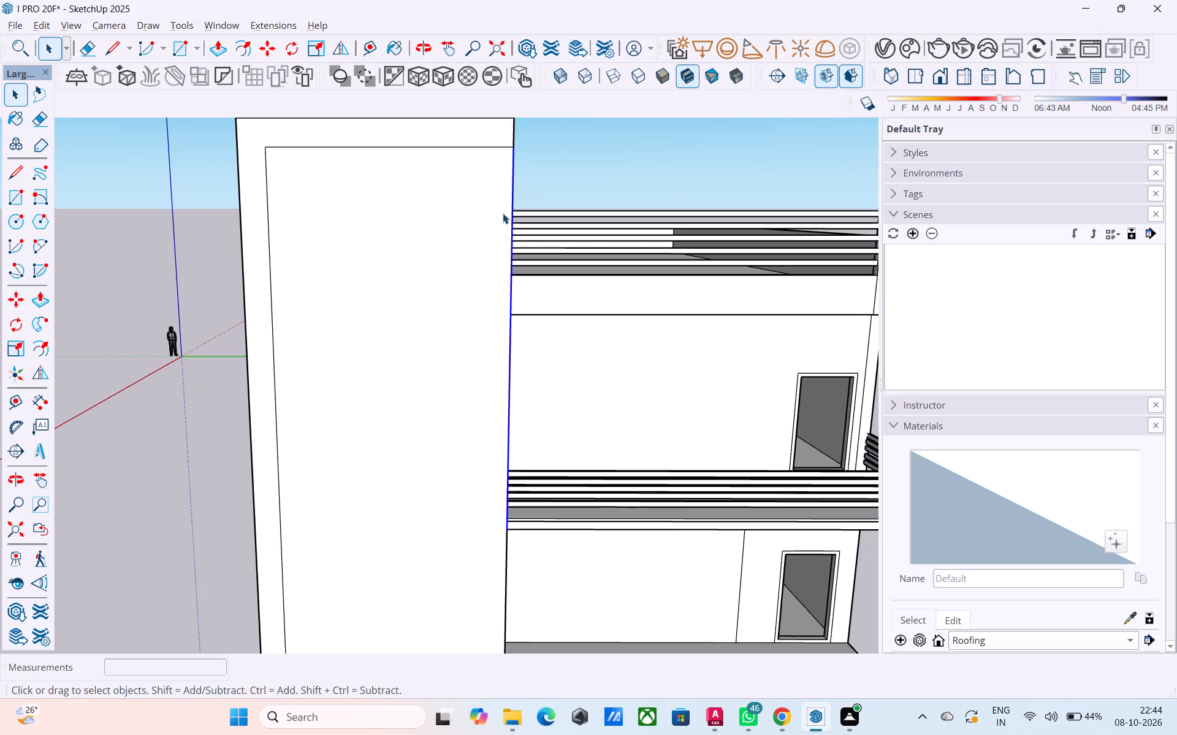
{"action": "middle_click_drag", "start_coordinate": [511, 562], "coordinate": [471, 417]}
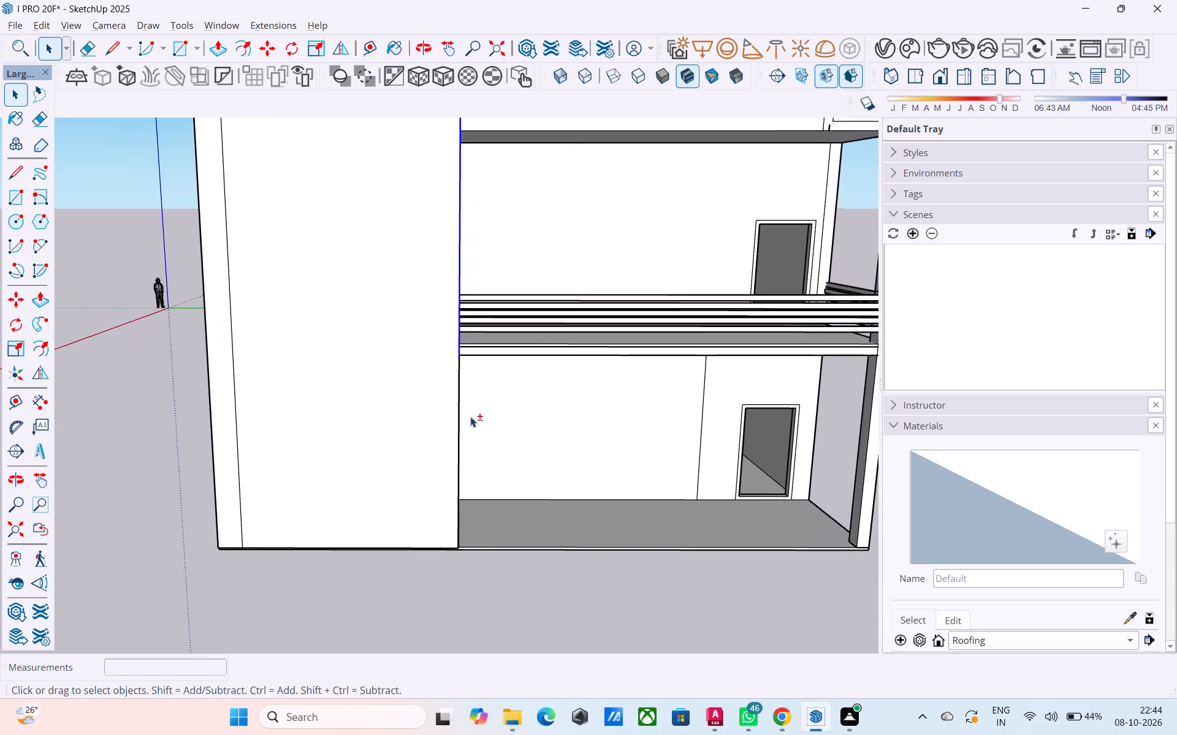
{"action": "scroll", "coordinate": [471, 417], "scroll_direction": "up", "scroll_amount": 5, "text": "shift"}
{"action": "left_click", "coordinate": [449, 415], "text": "shift"}
{"action": "middle_click_drag", "start_coordinate": [474, 494], "coordinate": [453, 369], "text": "shift"}
{"action": "scroll", "coordinate": [454, 375], "scroll_direction": "up", "scroll_amount": 1, "text": "shift"}
{"action": "scroll", "coordinate": [428, 510], "scroll_direction": "up", "scroll_amount": 10, "text": "shift"}
{"action": "middle_click_drag", "start_coordinate": [393, 489], "coordinate": [433, 424], "text": "shift"}
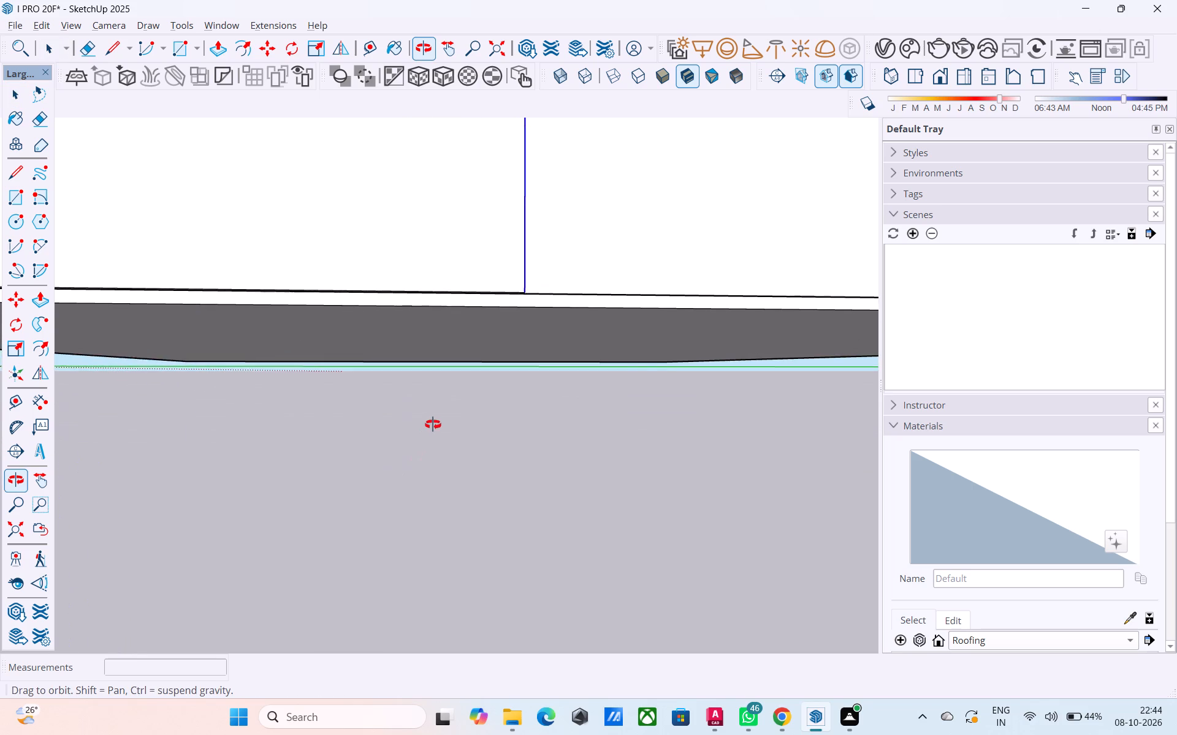
{"action": "middle_click_drag", "start_coordinate": [433, 424], "coordinate": [443, 502], "text": "shift"}
{"action": "scroll", "coordinate": [446, 529], "scroll_direction": "down", "scroll_amount": 12}
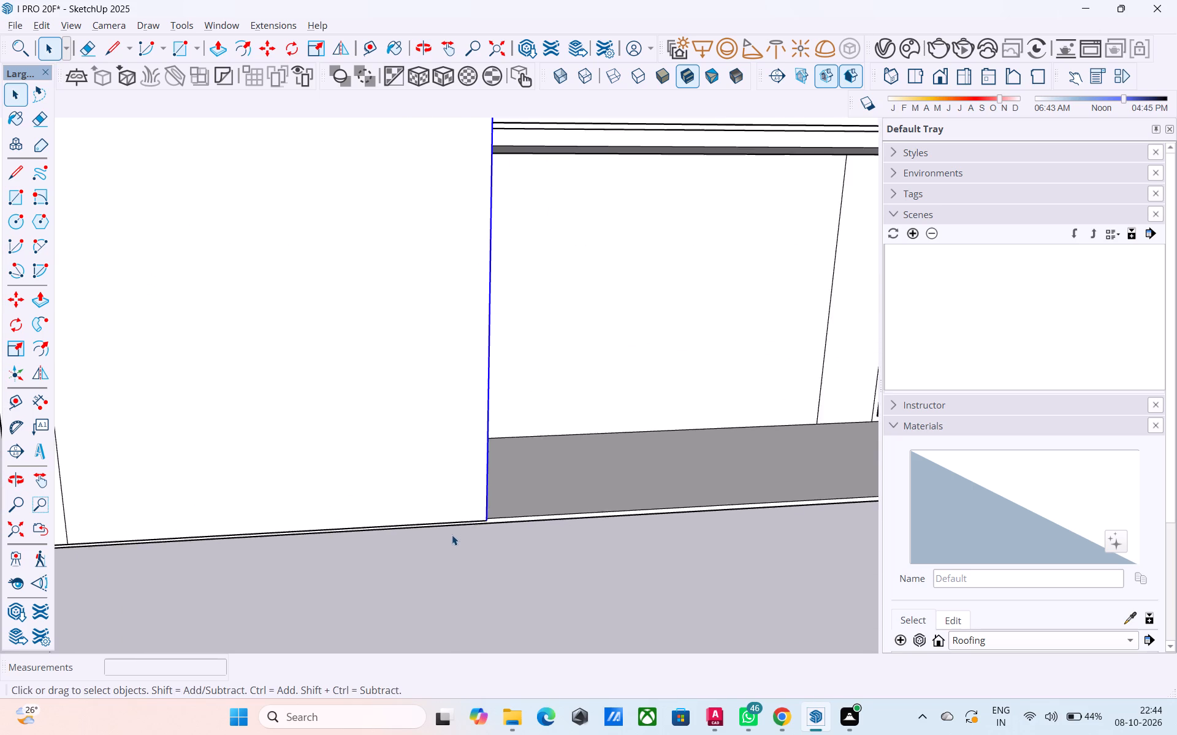
{"action": "scroll", "coordinate": [452, 535], "scroll_direction": "down", "scroll_amount": 12}
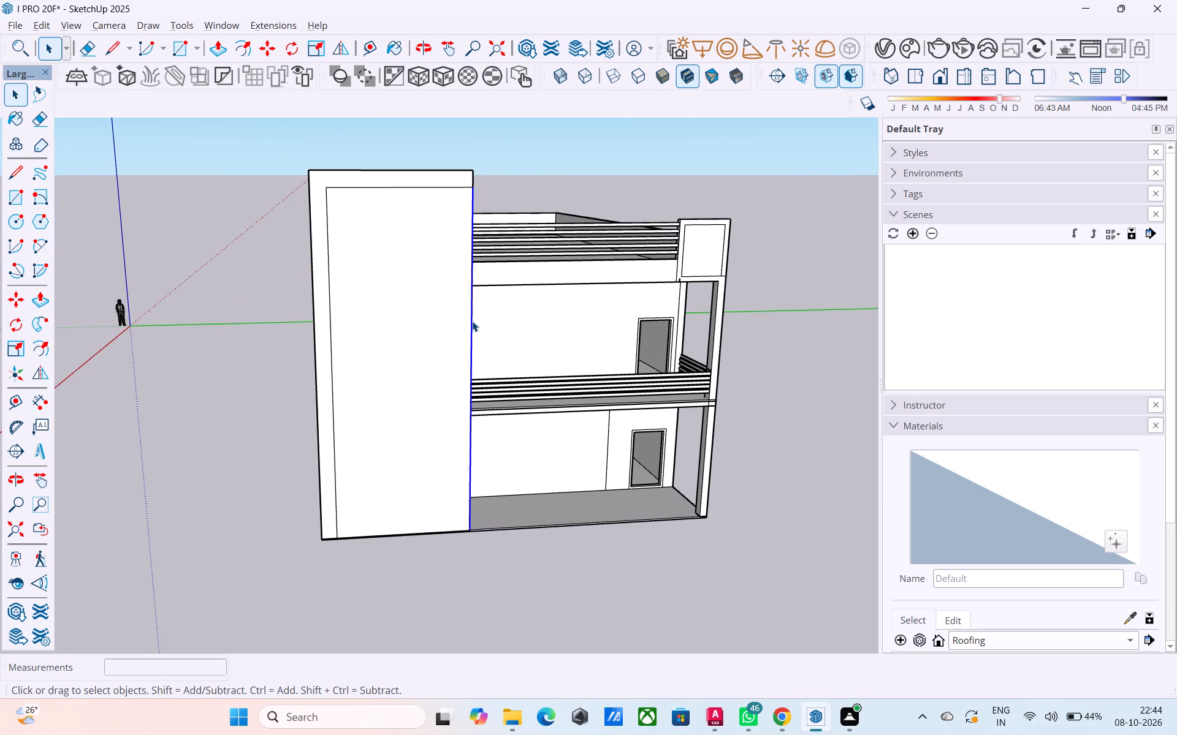
{"action": "middle_click_drag", "start_coordinate": [472, 321], "coordinate": [436, 390]}
{"action": "scroll", "coordinate": [425, 350], "scroll_direction": "up", "scroll_amount": 4}
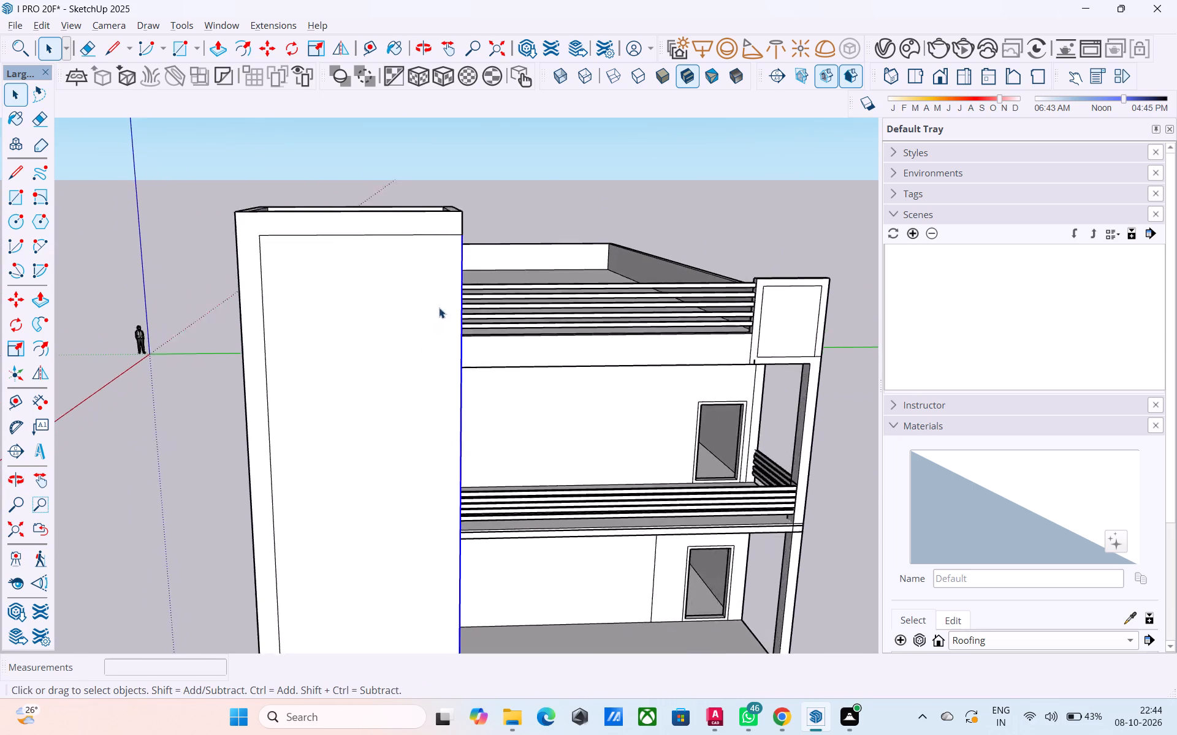
{"action": "scroll", "coordinate": [439, 307], "scroll_direction": "up", "scroll_amount": 2}
{"action": "key", "text": "m"}
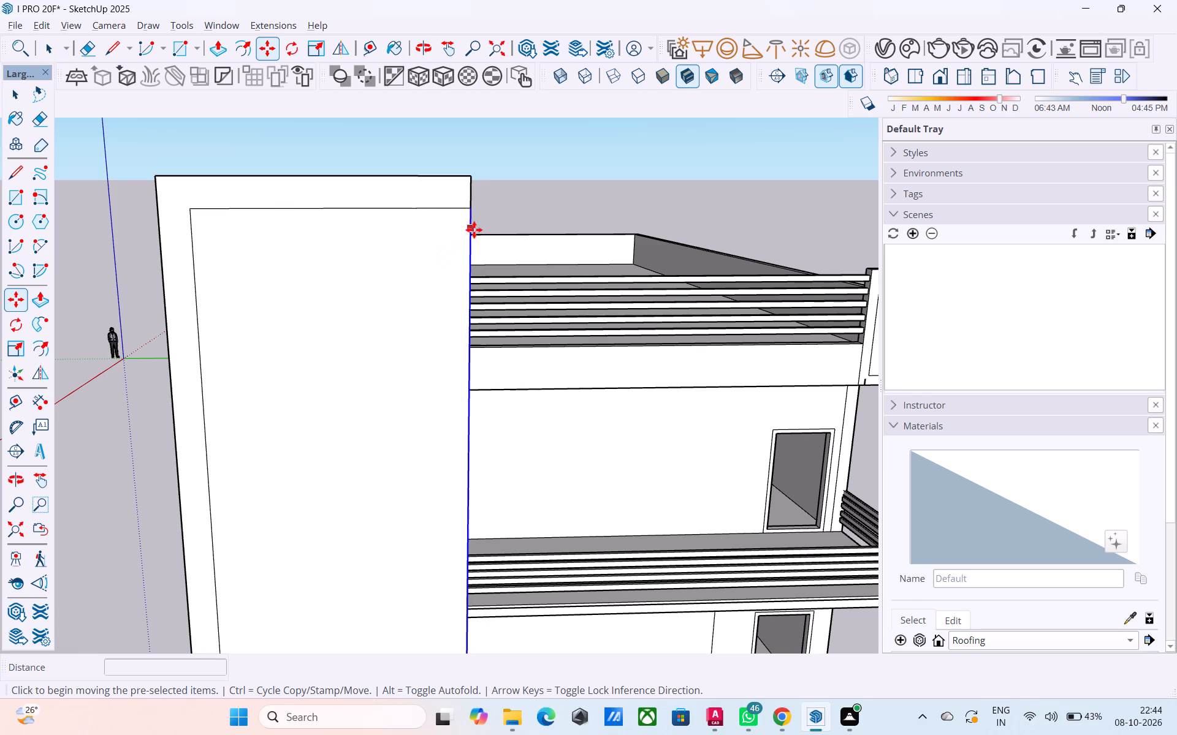
{"action": "left_click", "coordinate": [470, 208]}
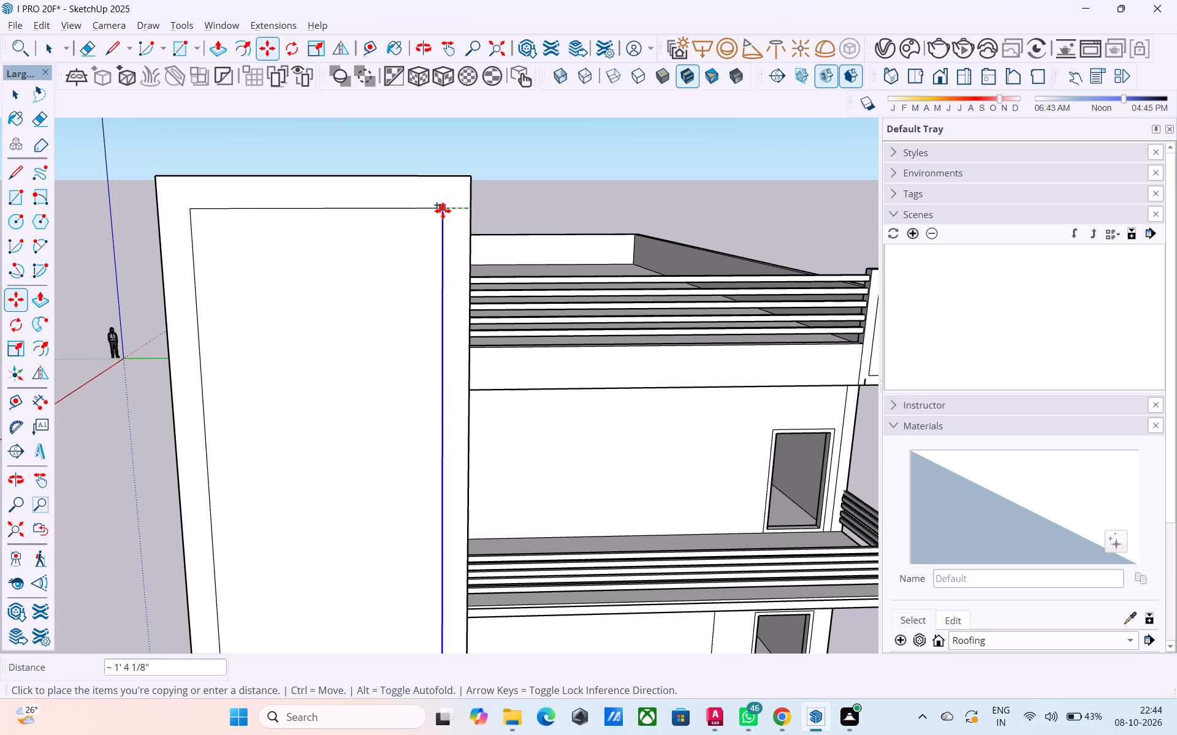
{"action": "key", "text": "4"}
{"action": "key", "text": "BackSpace"}
{"action": "key", "text": "3"}
{"action": "key", "text": "apostrophe"}
{"action": "key", "text": "Return"}
Erase the leftover horizontal line segment between the new vertical line and the tower's balcony-side edge.
{"action": "scroll", "coordinate": [433, 284], "scroll_direction": "down", "scroll_amount": 1}
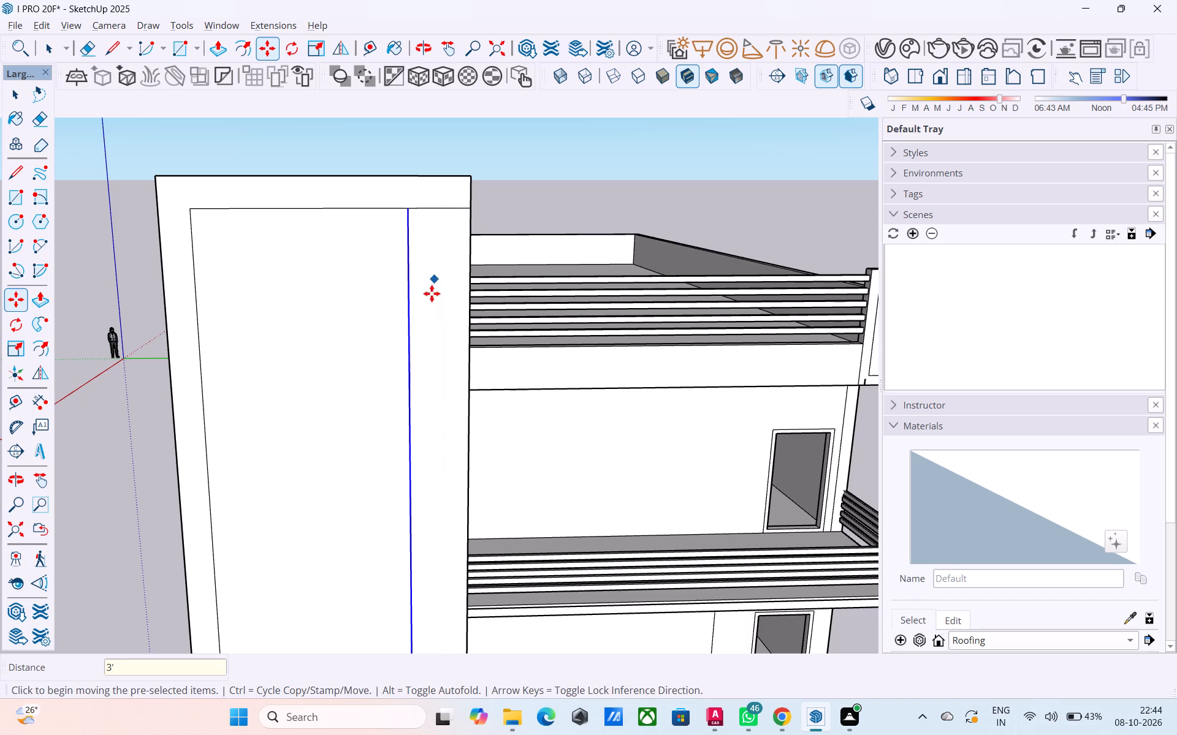
{"action": "scroll", "coordinate": [432, 293], "scroll_direction": "down", "scroll_amount": 5}
{"action": "middle_click_drag", "start_coordinate": [433, 325], "coordinate": [418, 315]}
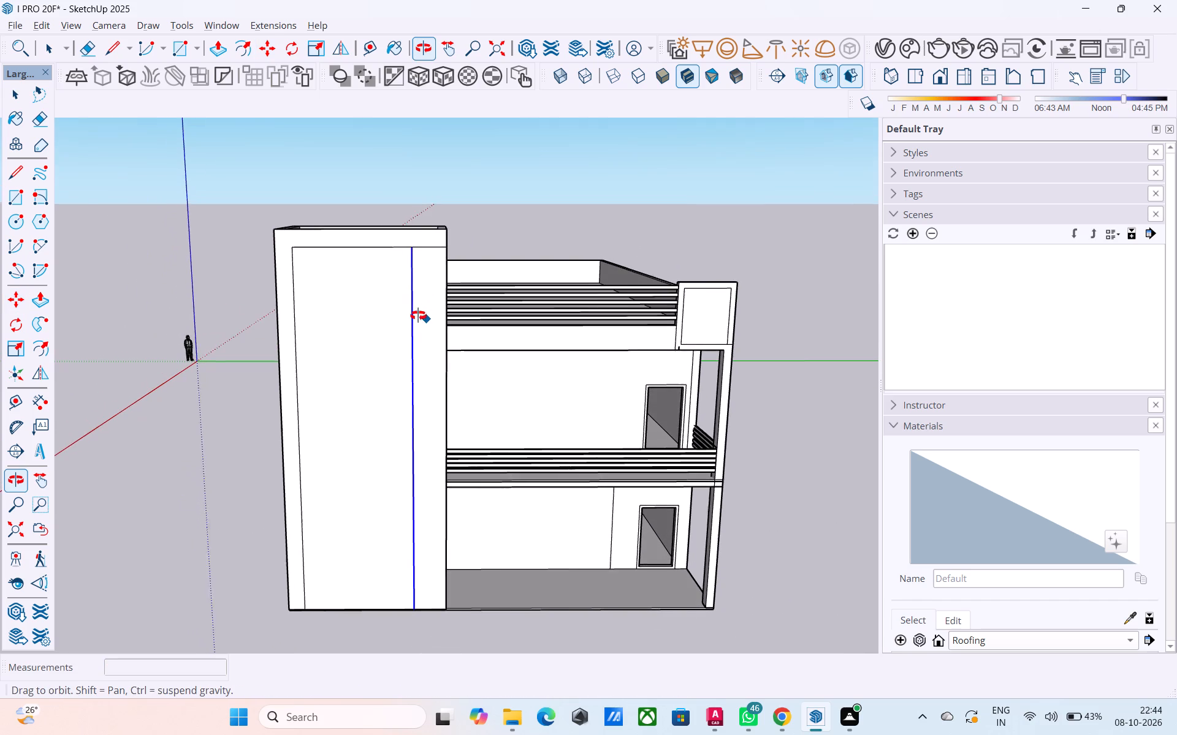
{"action": "middle_click_drag", "start_coordinate": [418, 315], "coordinate": [417, 314]}
{"action": "key", "text": "e"}
{"action": "left_click_drag", "start_coordinate": [427, 256], "coordinate": [422, 245]}
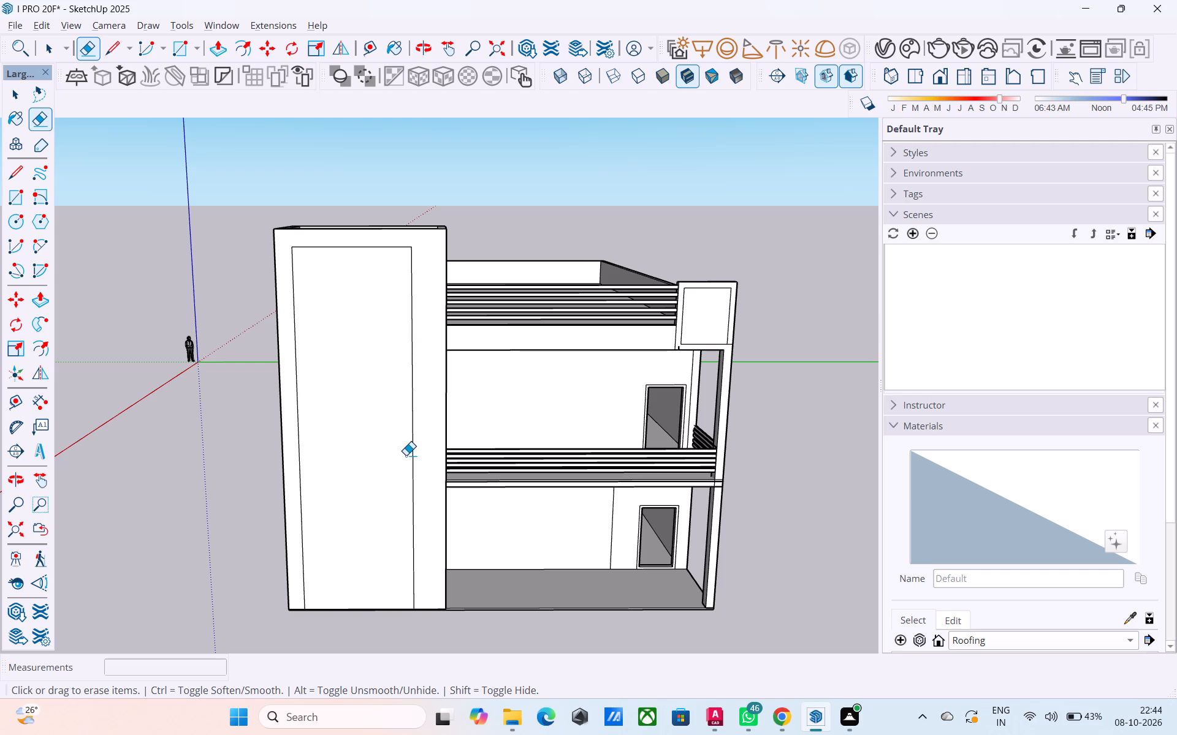
Copy the bottom edge segment between the two vertical lines on the tower's front face 9" upward.
{"action": "key", "text": "space"}
{"action": "middle_click_drag", "start_coordinate": [403, 455], "coordinate": [405, 324], "text": "shift"}
{"action": "scroll", "coordinate": [335, 461], "scroll_direction": "up", "scroll_amount": 8}
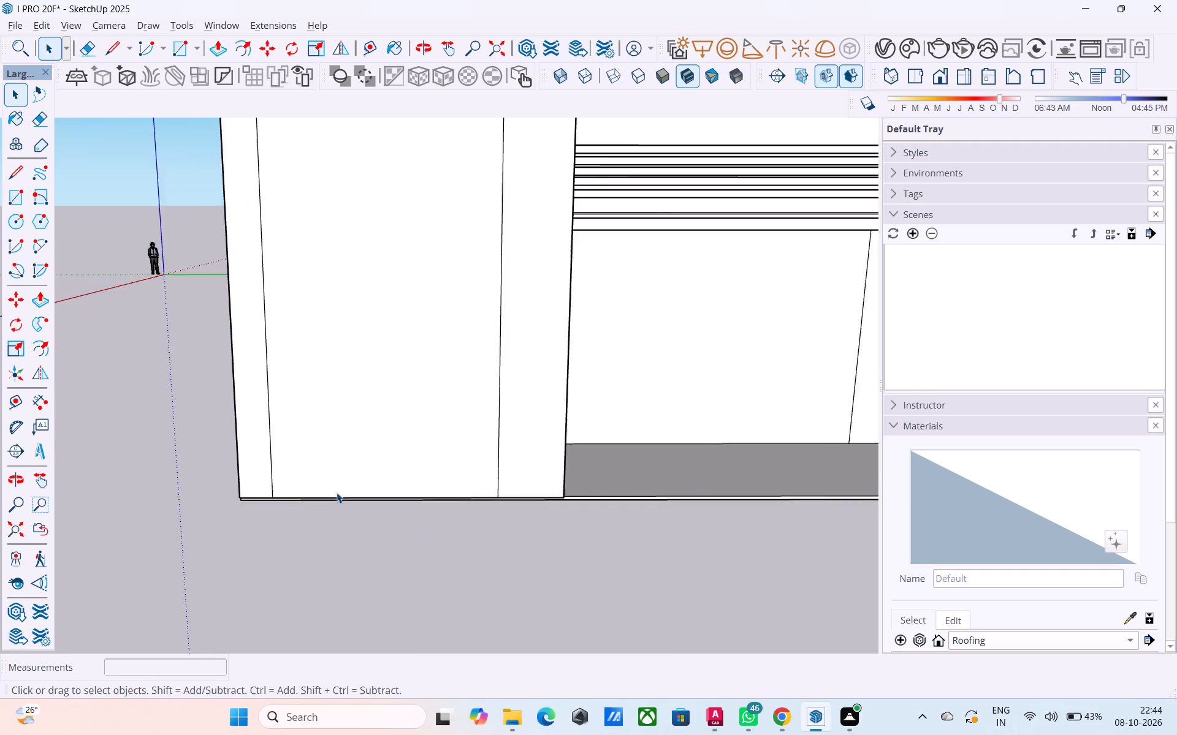
{"action": "scroll", "coordinate": [337, 492], "scroll_direction": "up", "scroll_amount": 6}
{"action": "left_click", "coordinate": [259, 499]}
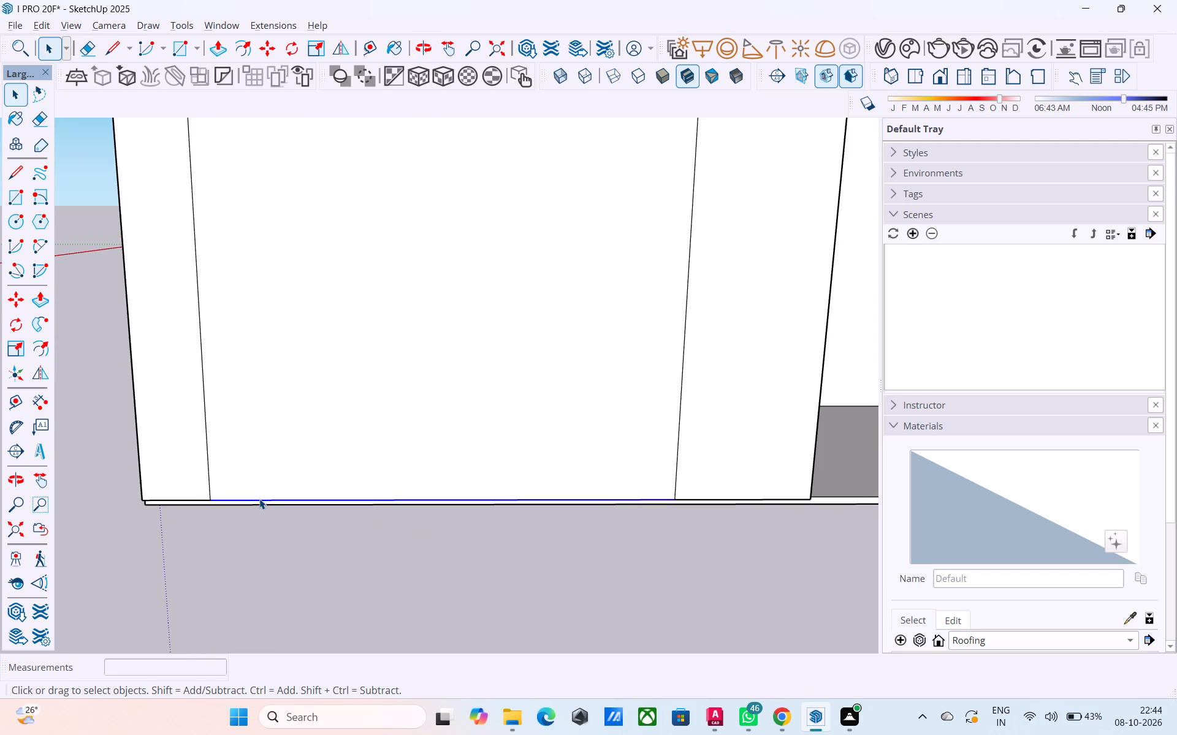
{"action": "key", "text": "m"}
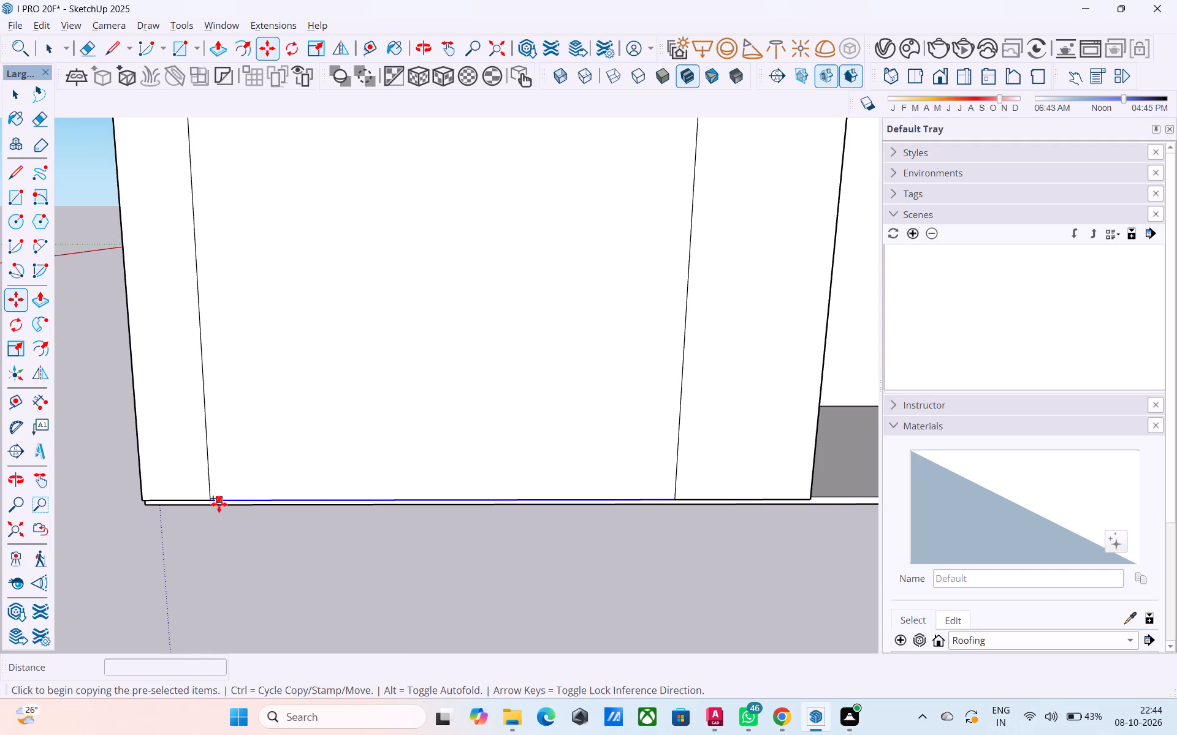
{"action": "left_click", "coordinate": [216, 503]}
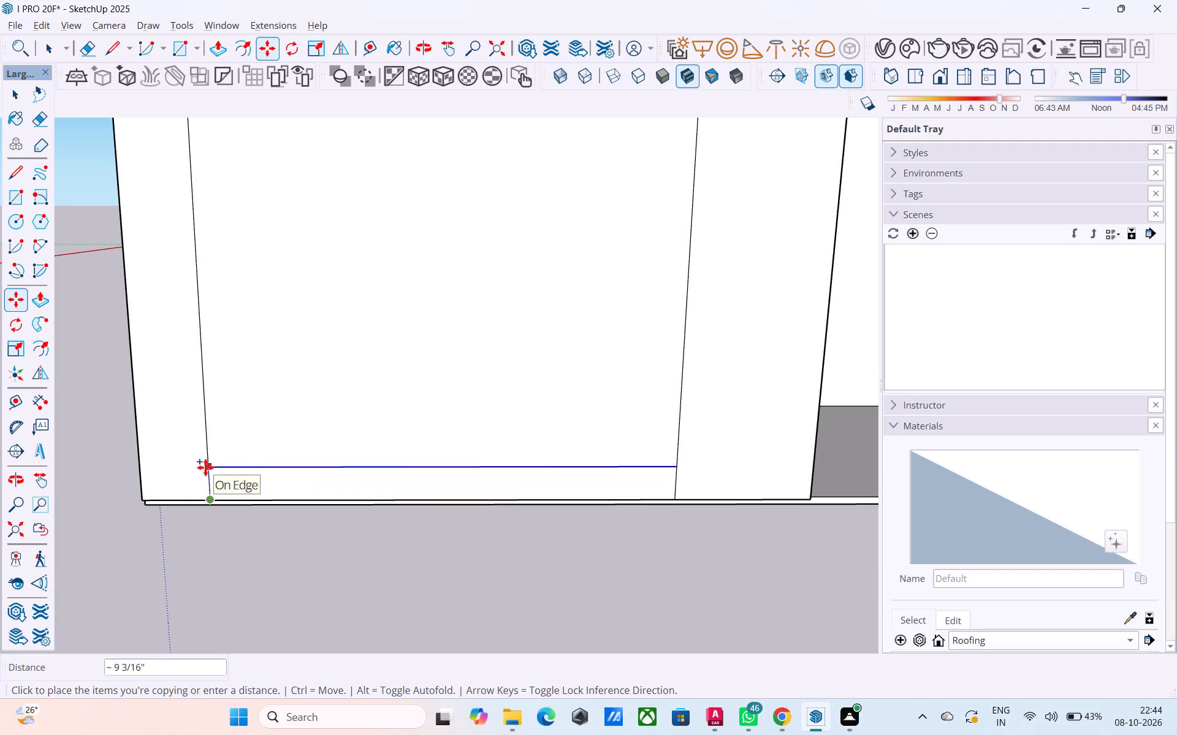
{"action": "type", "text": "9\""}
{"action": "key", "text": "Return"}
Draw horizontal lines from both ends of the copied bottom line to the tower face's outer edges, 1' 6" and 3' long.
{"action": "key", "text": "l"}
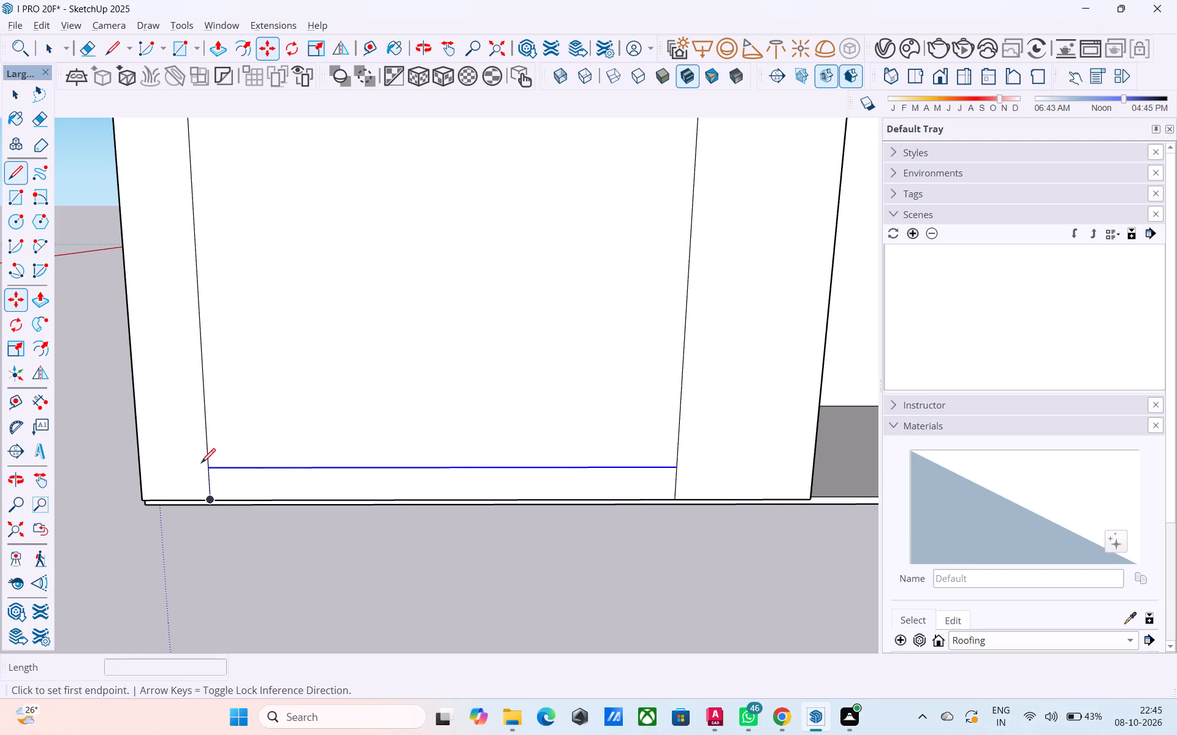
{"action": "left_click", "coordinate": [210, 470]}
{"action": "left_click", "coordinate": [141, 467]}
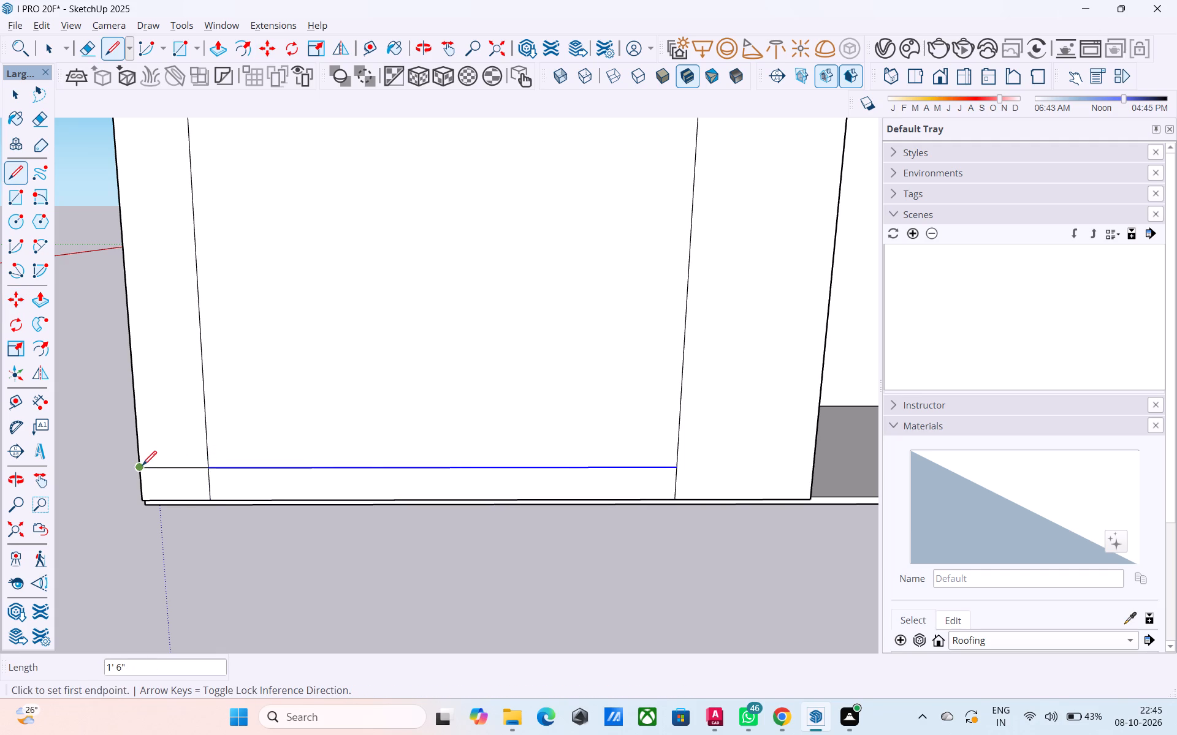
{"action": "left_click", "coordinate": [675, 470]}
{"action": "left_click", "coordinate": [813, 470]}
Erase the two short vertical segments below the new bottom line on the tower's front face.
{"action": "key", "text": "e"}
{"action": "left_click_drag", "start_coordinate": [683, 495], "coordinate": [666, 497]}
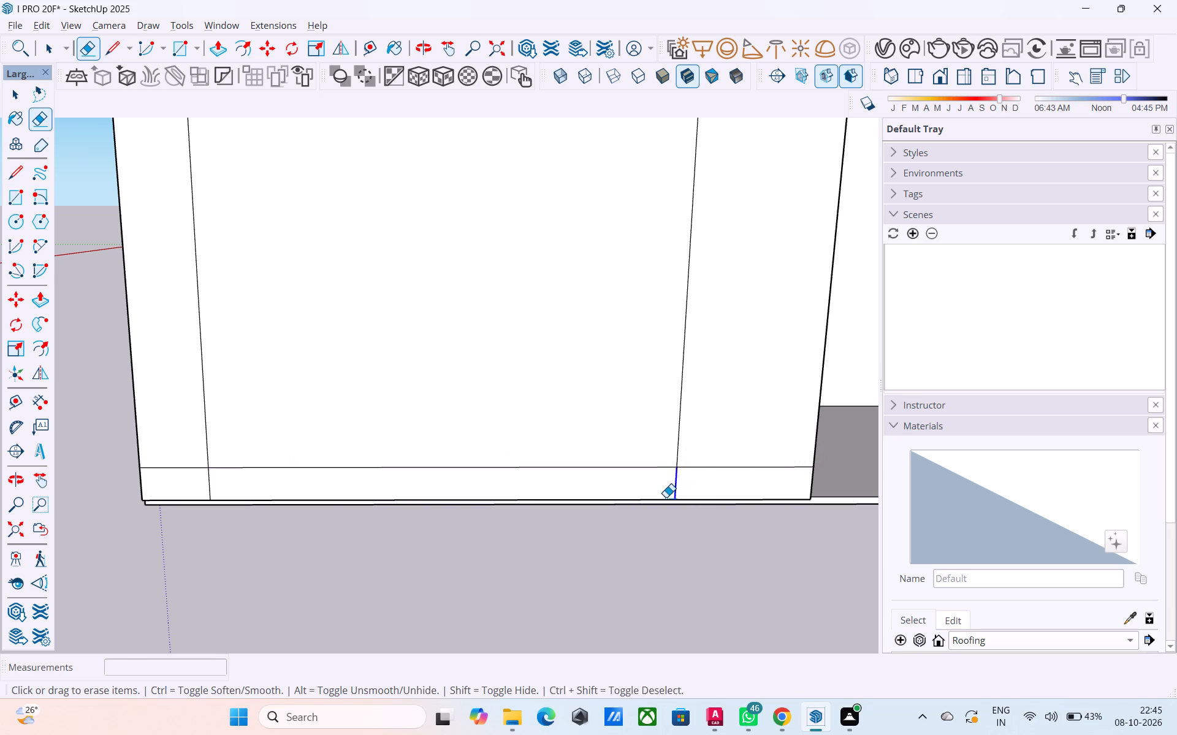
{"action": "left_click_drag", "start_coordinate": [666, 497], "coordinate": [663, 497]}
{"action": "left_click", "coordinate": [211, 480]}
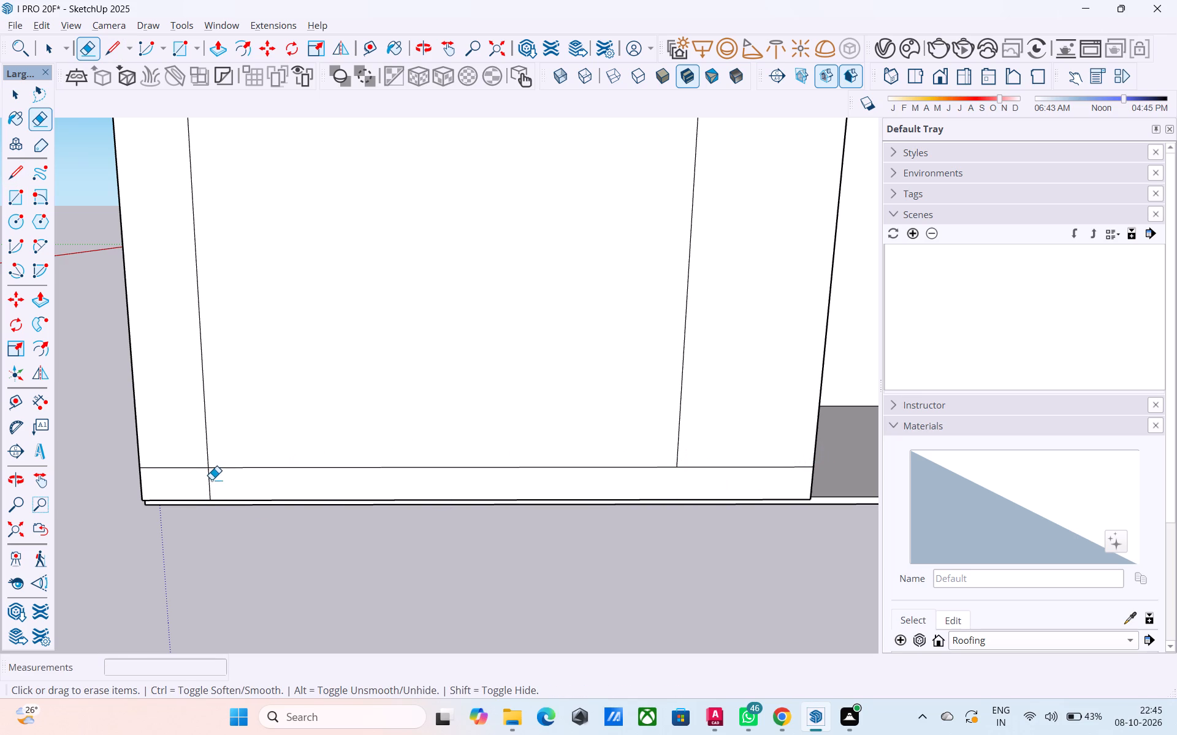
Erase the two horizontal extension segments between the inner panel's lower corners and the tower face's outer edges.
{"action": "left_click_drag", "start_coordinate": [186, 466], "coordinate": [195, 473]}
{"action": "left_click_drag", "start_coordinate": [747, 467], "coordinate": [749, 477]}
Collapse the Materials section of the Default Tray.
{"action": "scroll", "coordinate": [747, 477], "scroll_direction": "down", "scroll_amount": 4}
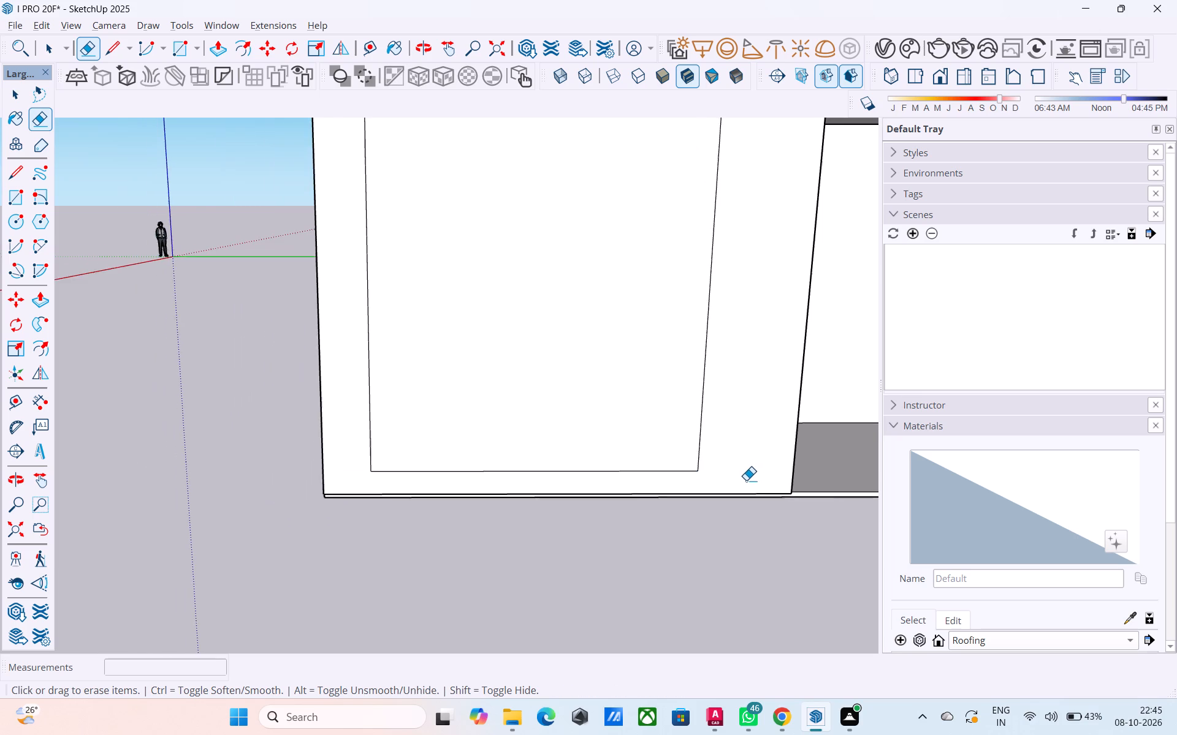
{"action": "scroll", "coordinate": [739, 491], "scroll_direction": "down", "scroll_amount": 9}
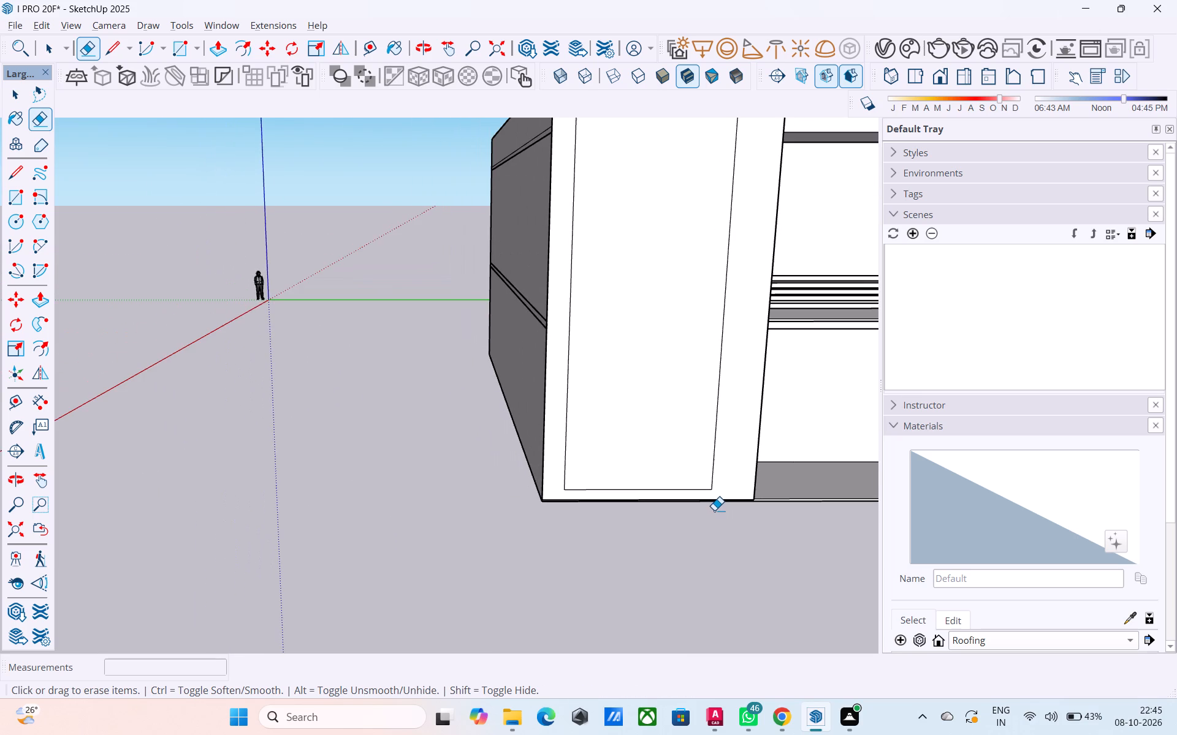
{"action": "scroll", "coordinate": [714, 510], "scroll_direction": "down", "scroll_amount": 1}
{"action": "middle_click_drag", "start_coordinate": [714, 509], "coordinate": [703, 544], "text": "shift"}
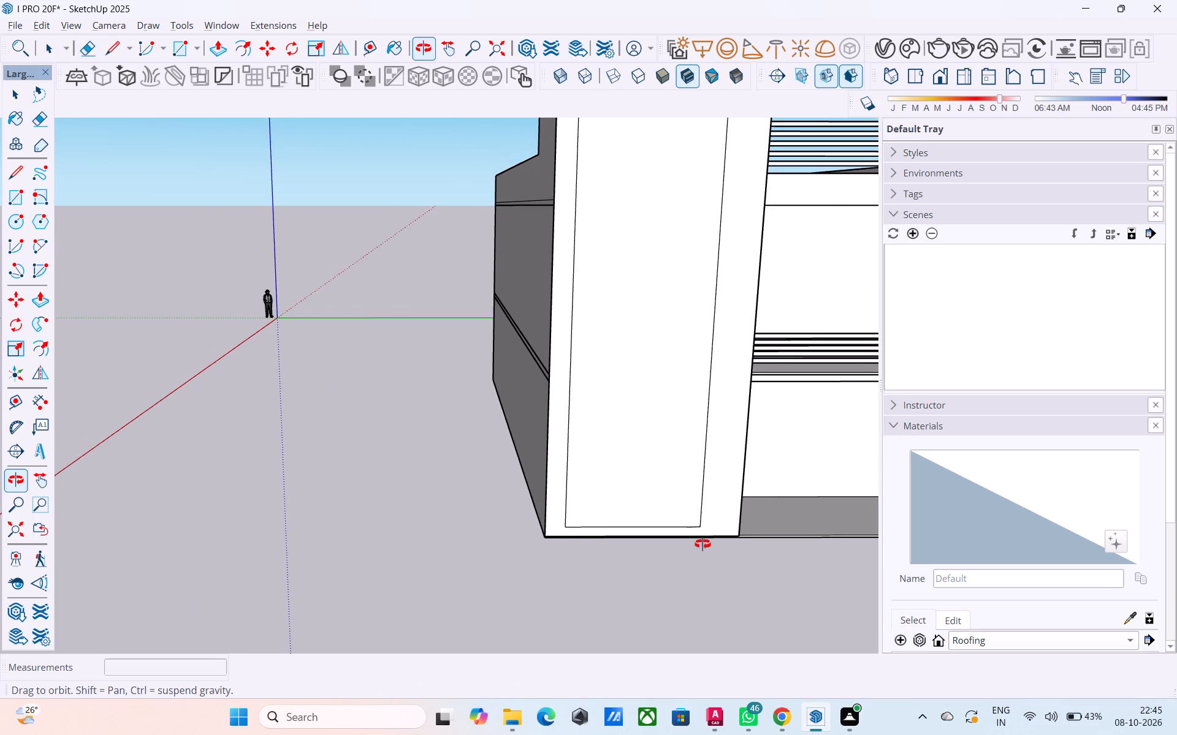
{"action": "middle_click_drag", "start_coordinate": [703, 544], "coordinate": [552, 530], "text": "shift"}
{"action": "scroll", "coordinate": [550, 526], "scroll_direction": "down", "scroll_amount": 3}
{"action": "middle_click_drag", "start_coordinate": [555, 526], "coordinate": [651, 522]}
{"action": "middle_click_drag", "start_coordinate": [604, 508], "coordinate": [601, 521], "text": "shift"}
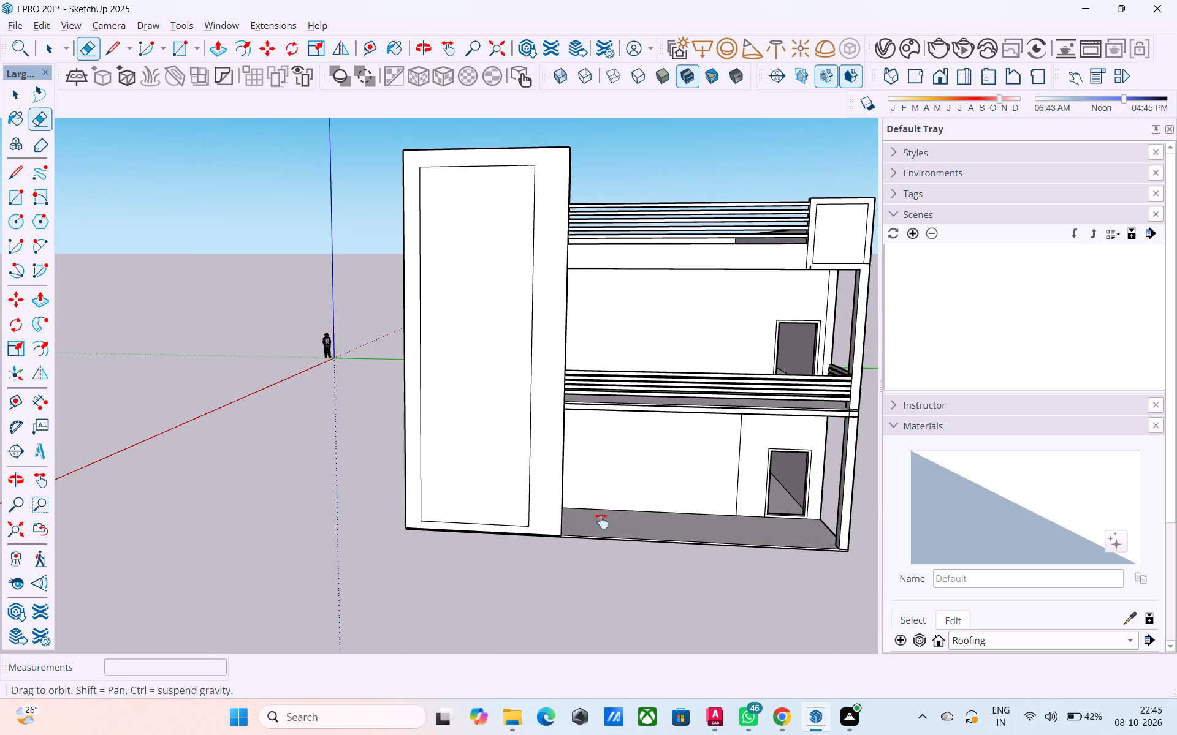
{"action": "middle_click_drag", "start_coordinate": [601, 521], "coordinate": [633, 526], "text": "shift"}
{"action": "key", "text": "space"}
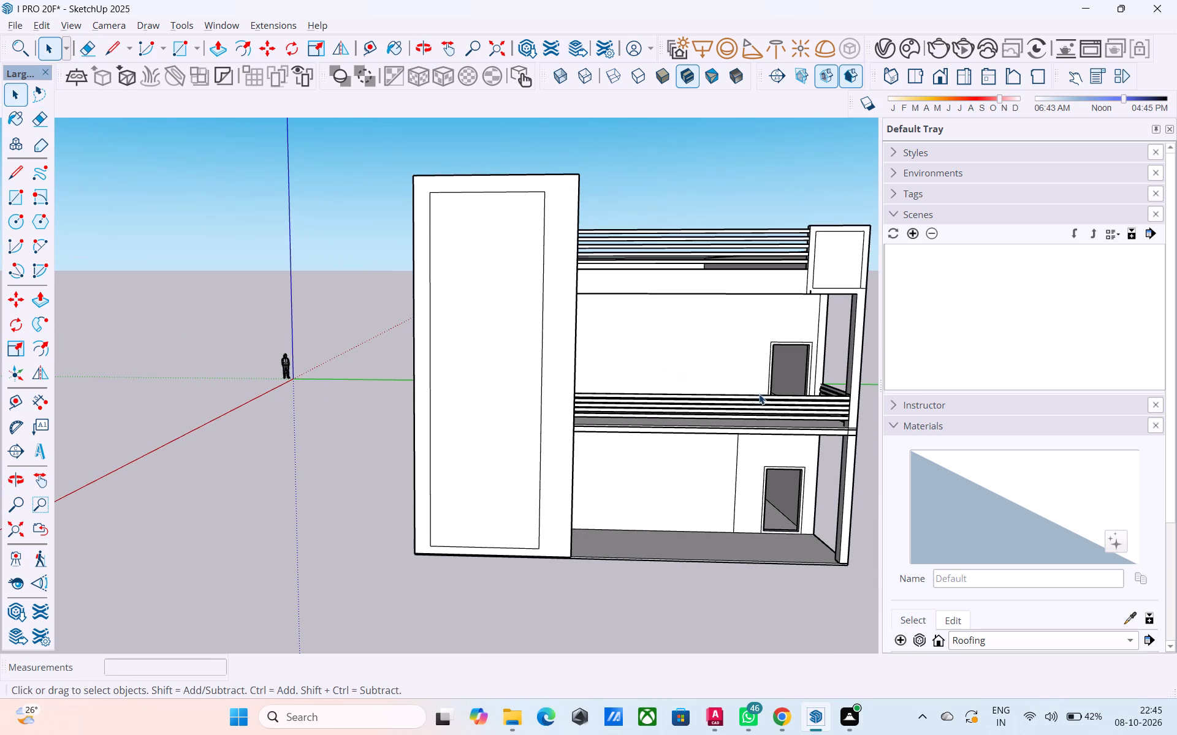
{"action": "left_click", "coordinate": [916, 423]}
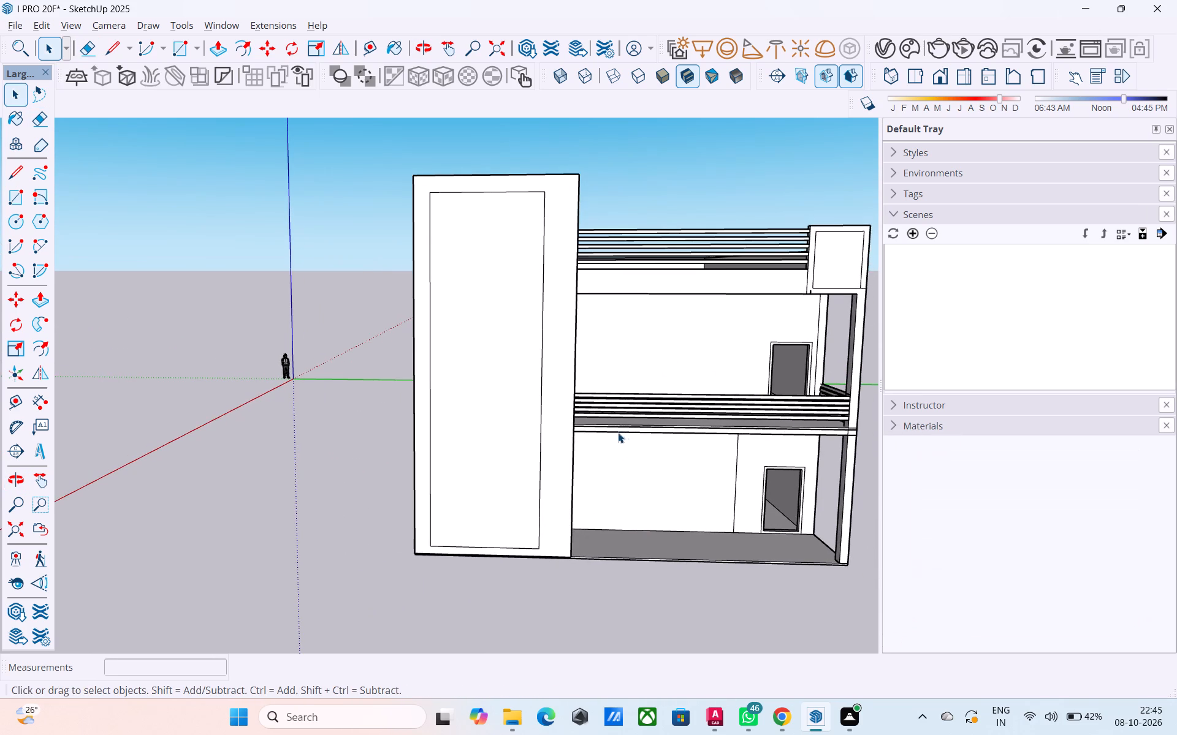
Push/Pull the border face around the inner panel on the tower's front outward by 6".
{"action": "left_click", "coordinate": [557, 412]}
{"action": "key", "text": "p"}
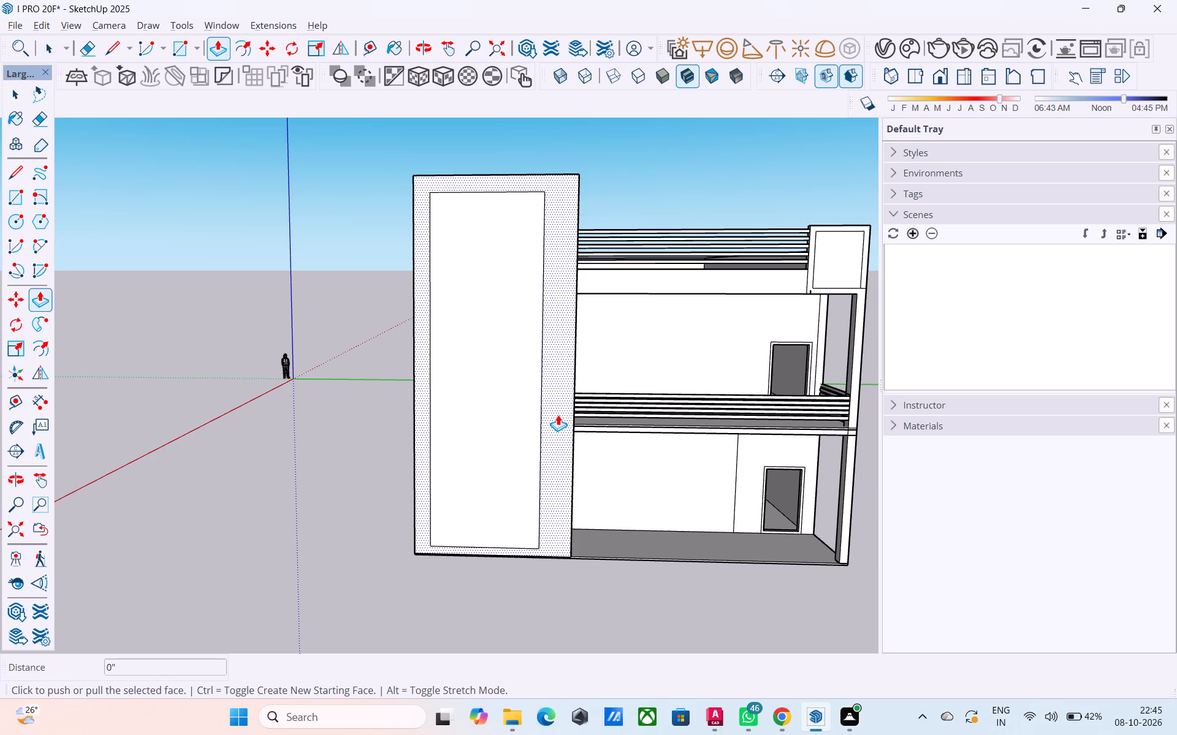
{"action": "left_click", "coordinate": [558, 415]}
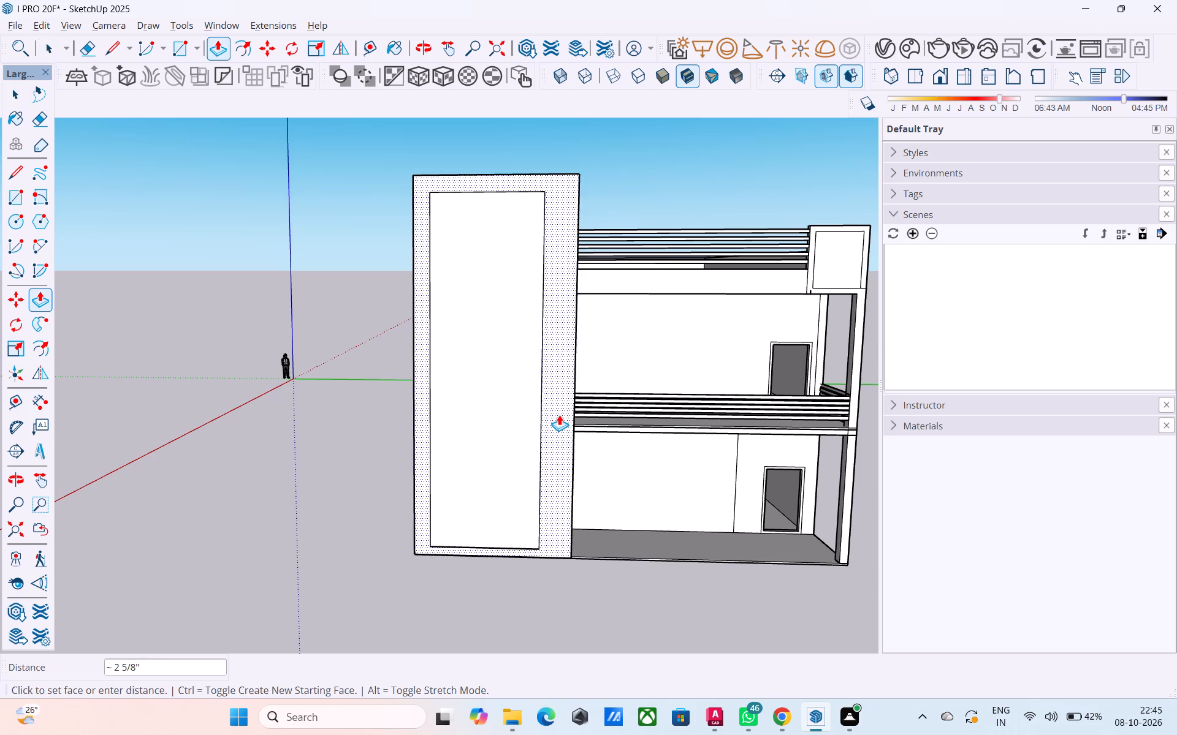
{"action": "middle_click_drag", "start_coordinate": [560, 418], "coordinate": [437, 488]}
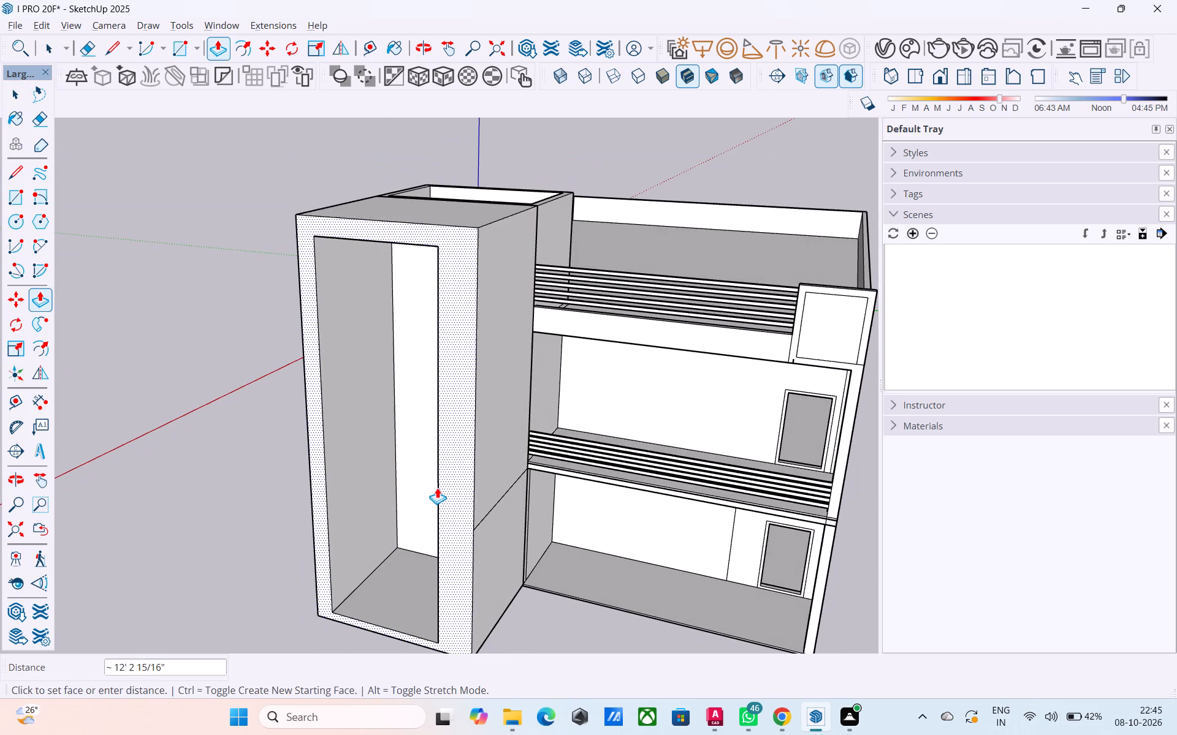
{"action": "type", "text": "6\""}
{"action": "key", "text": "Return"}
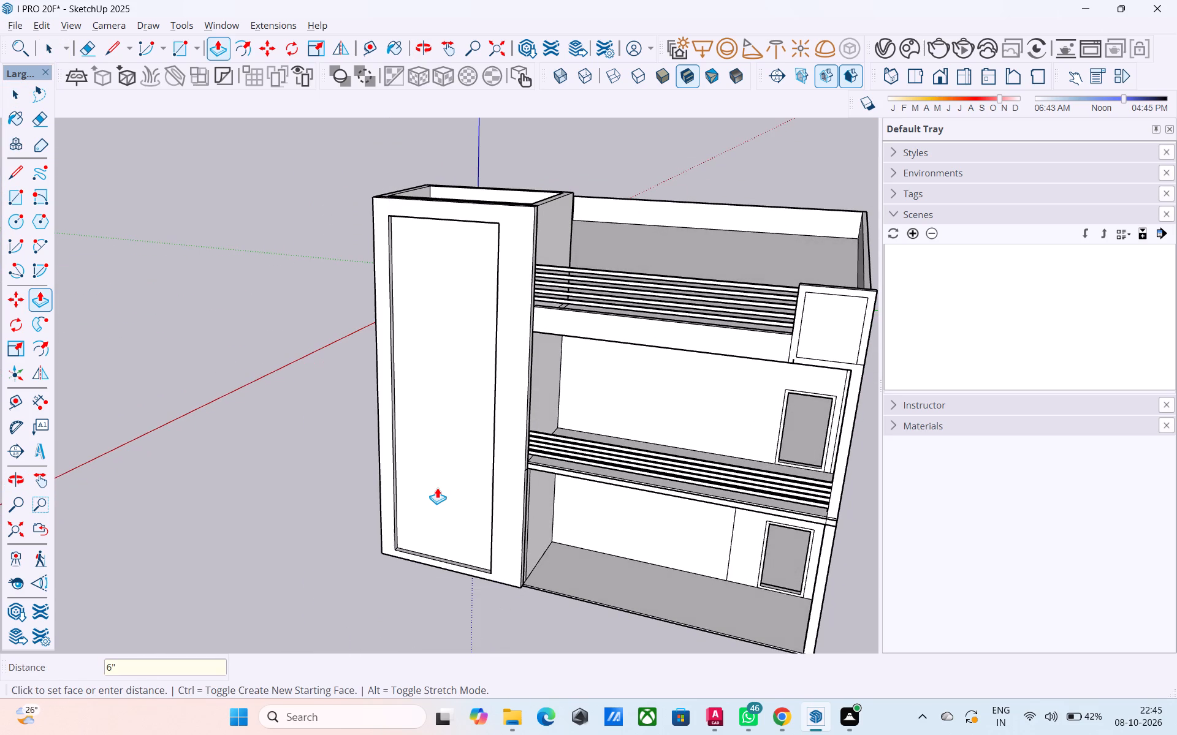
{"action": "key", "text": "space"}
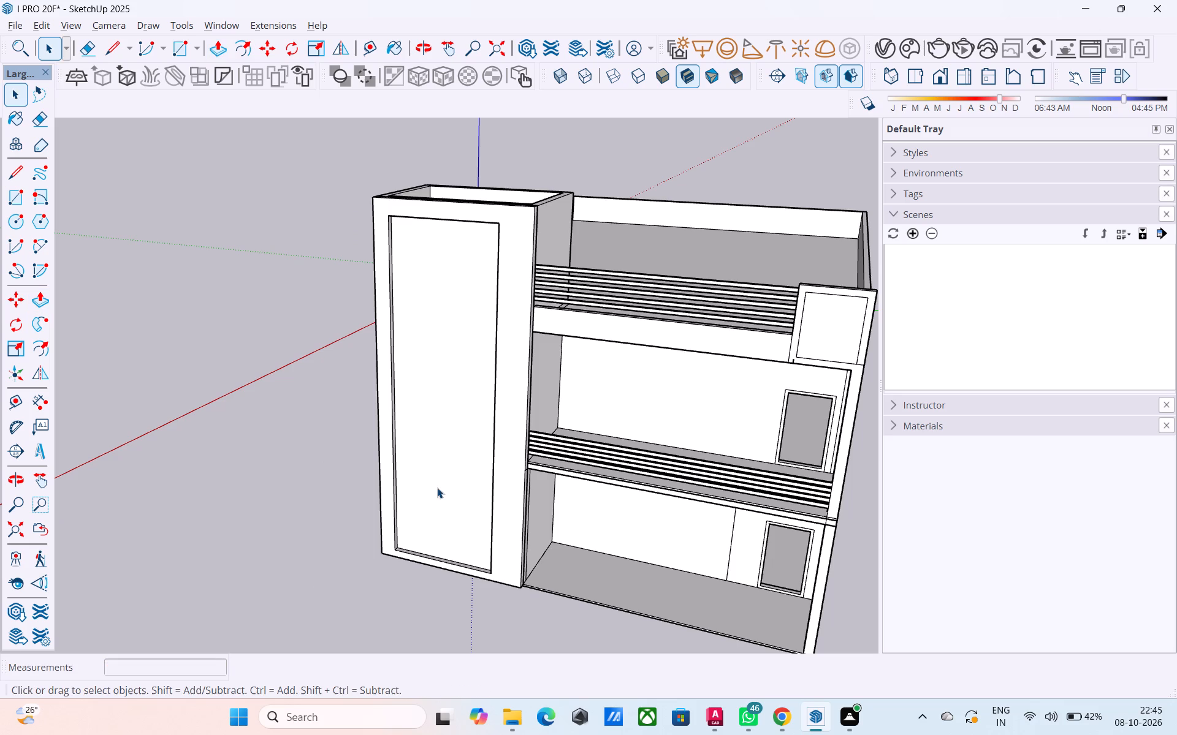
Offset the recessed panel's outline on the tower front inward by 3'.
{"action": "middle_click_drag", "start_coordinate": [437, 487], "coordinate": [788, 487]}
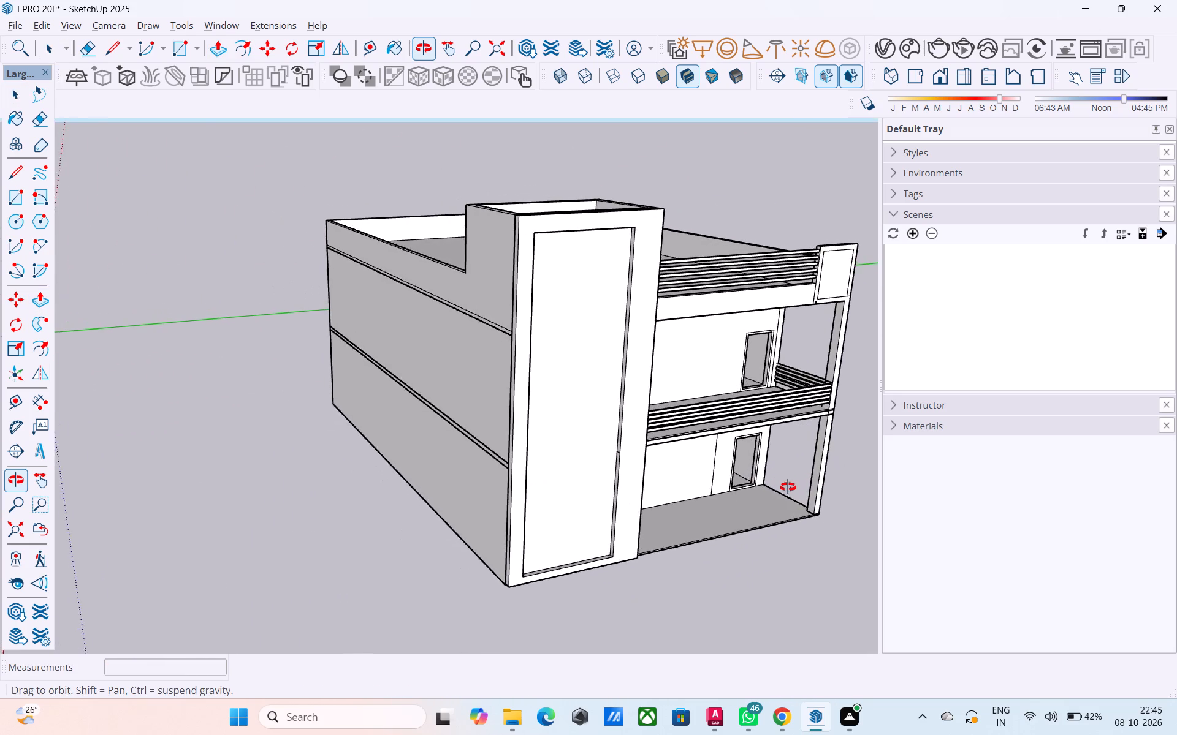
{"action": "middle_click_drag", "start_coordinate": [788, 487], "coordinate": [633, 470]}
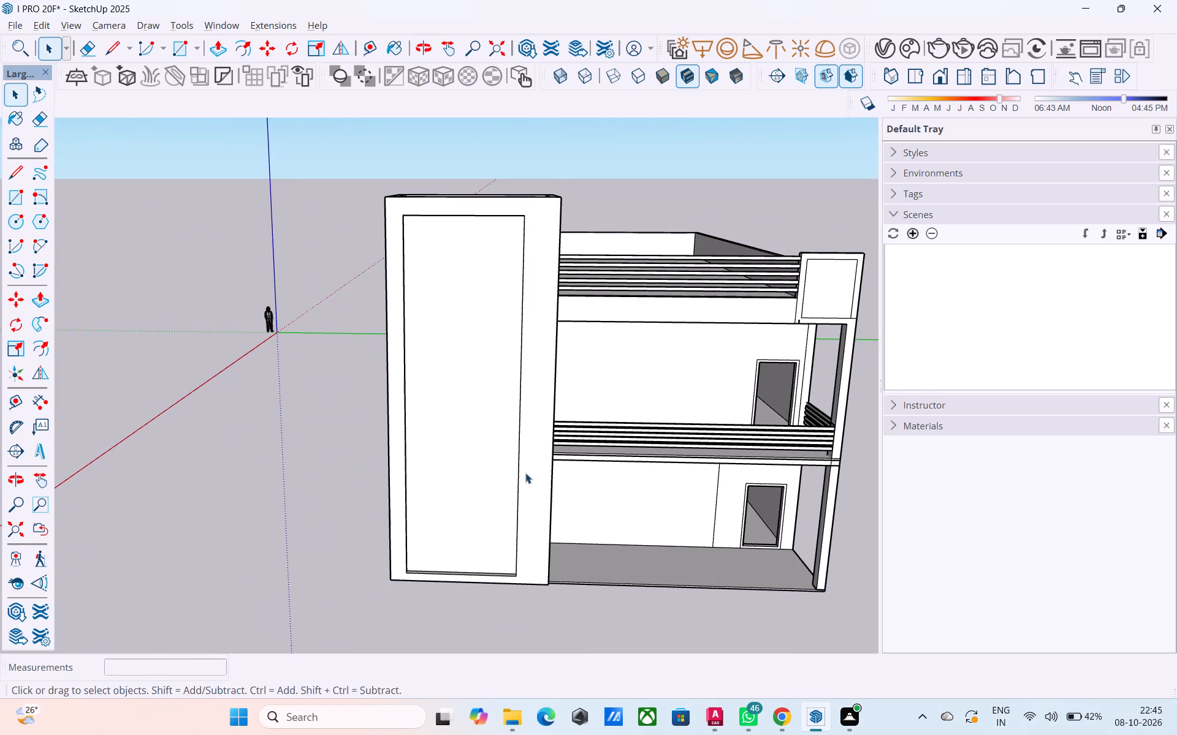
{"action": "middle_click_drag", "start_coordinate": [473, 472], "coordinate": [478, 492]}
{"action": "left_click", "coordinate": [473, 477]}
{"action": "key", "text": "f"}
{"action": "left_click", "coordinate": [473, 477]}
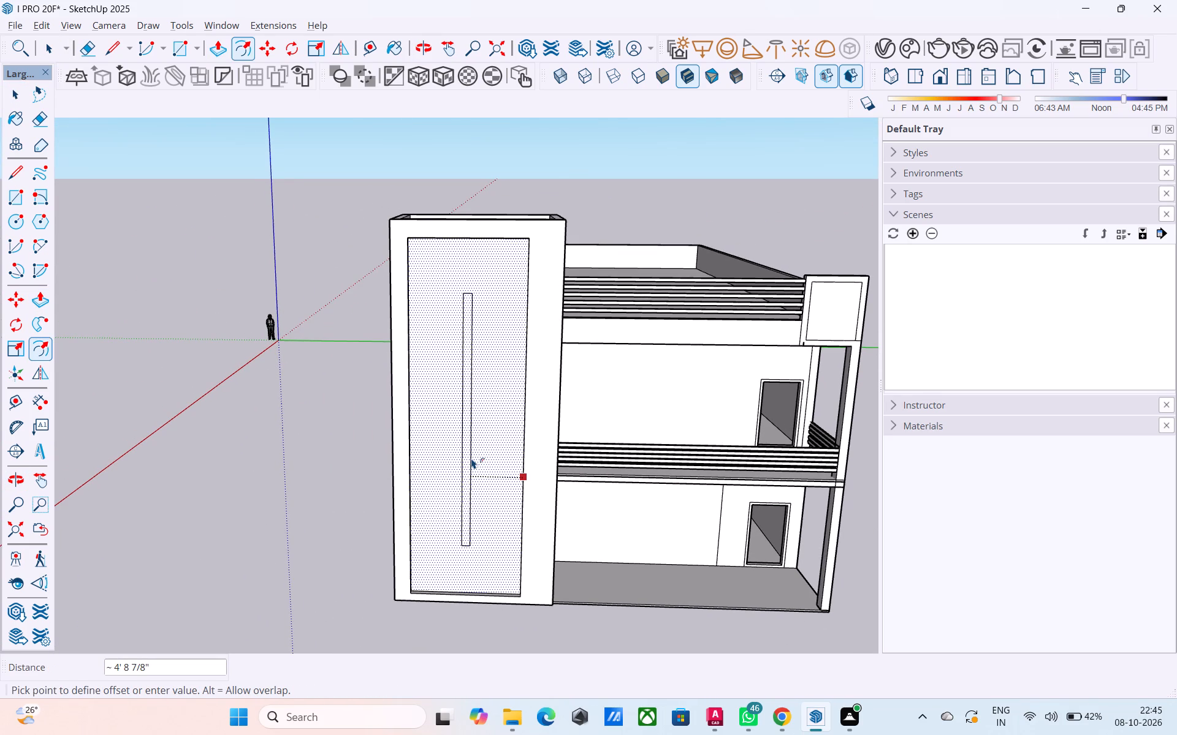
{"action": "type", "text": "3'"}
{"action": "key", "text": "Return"}
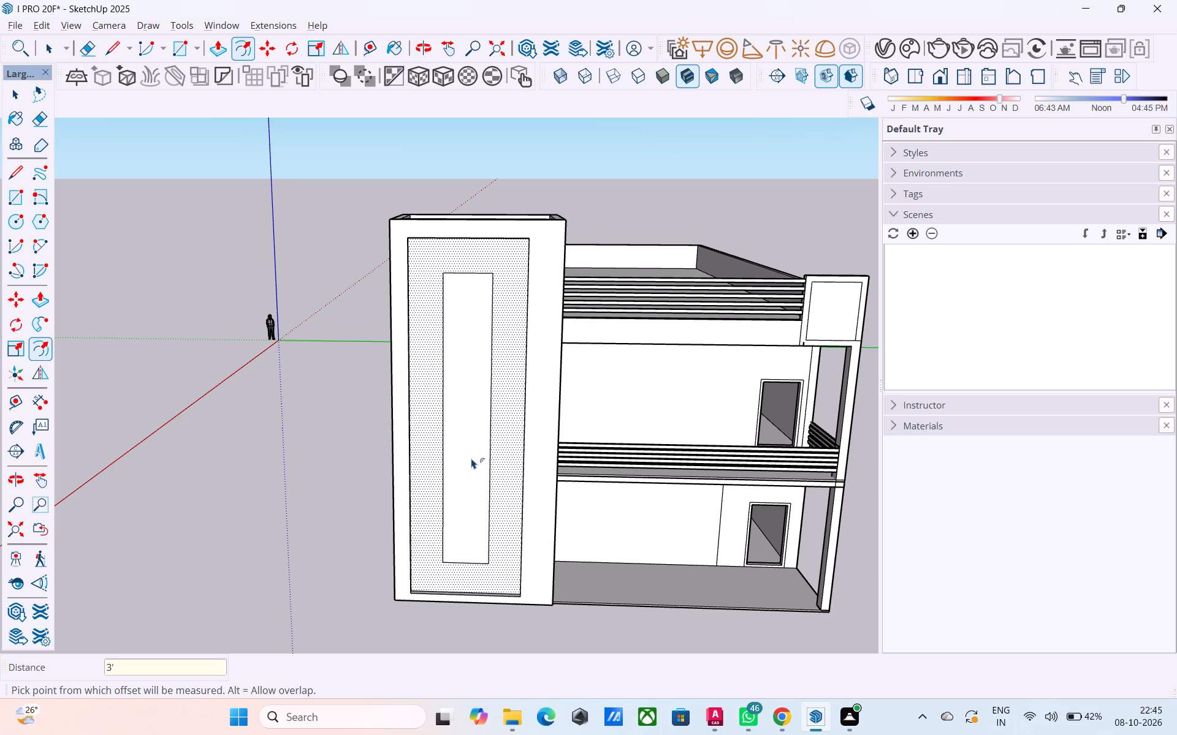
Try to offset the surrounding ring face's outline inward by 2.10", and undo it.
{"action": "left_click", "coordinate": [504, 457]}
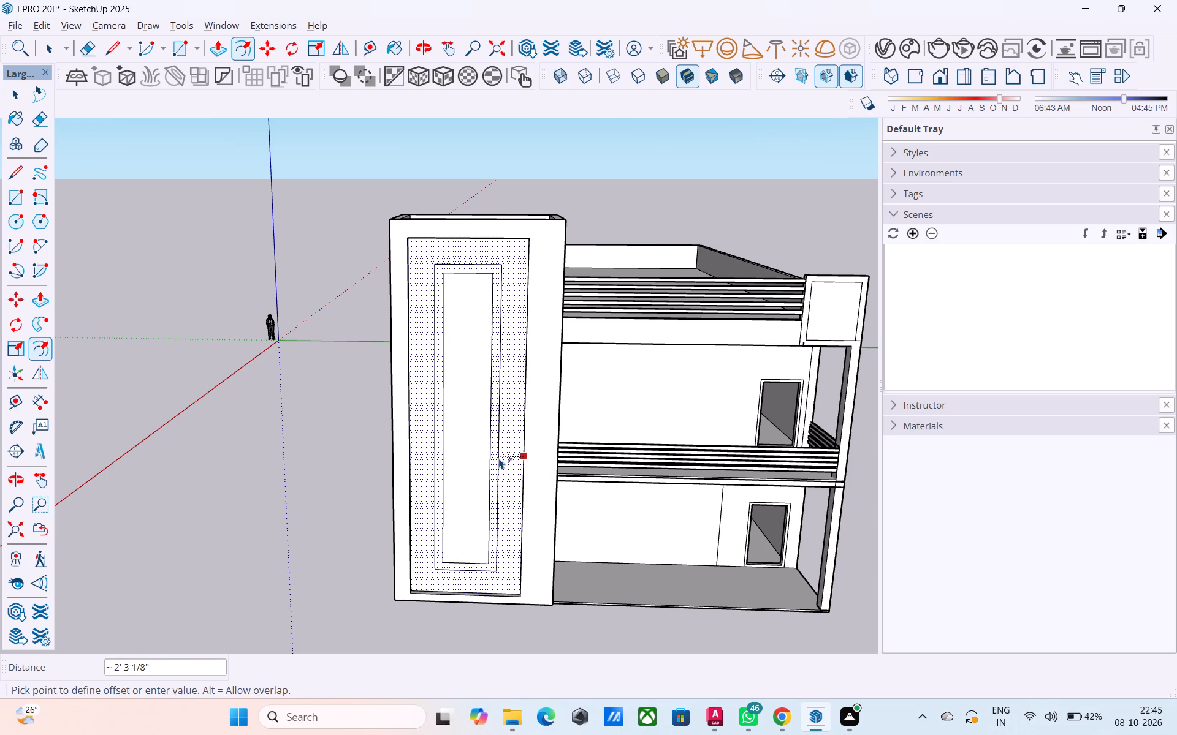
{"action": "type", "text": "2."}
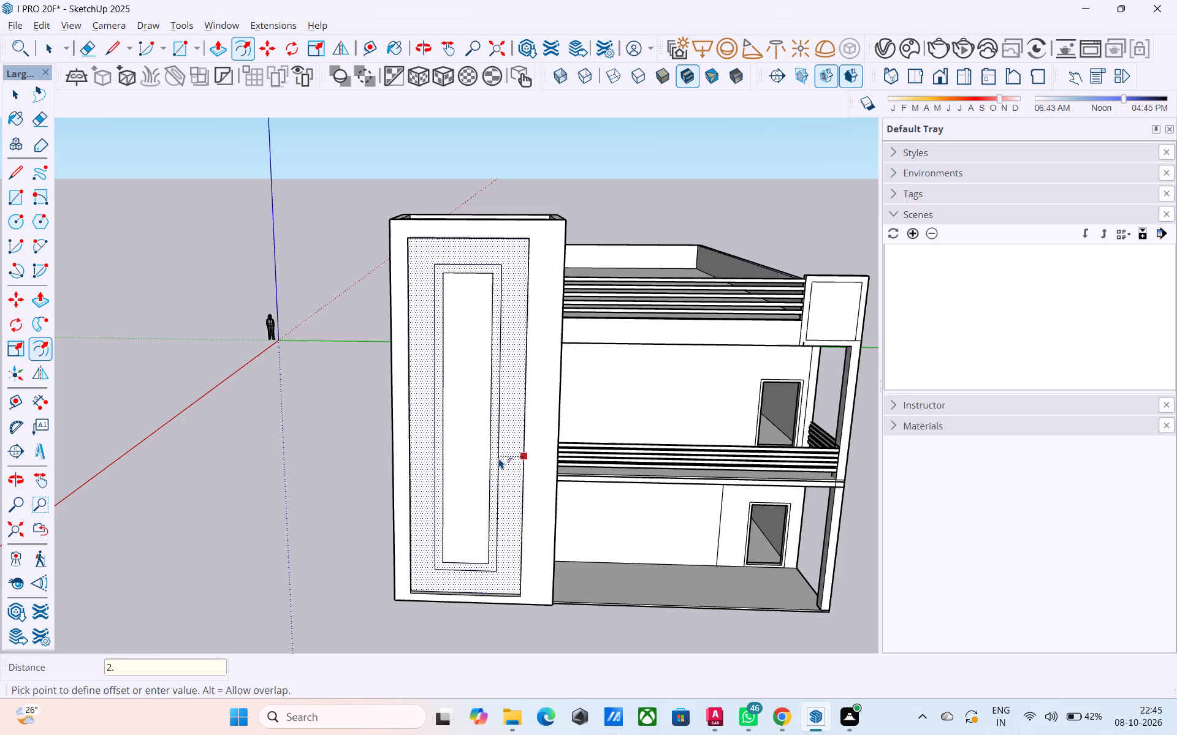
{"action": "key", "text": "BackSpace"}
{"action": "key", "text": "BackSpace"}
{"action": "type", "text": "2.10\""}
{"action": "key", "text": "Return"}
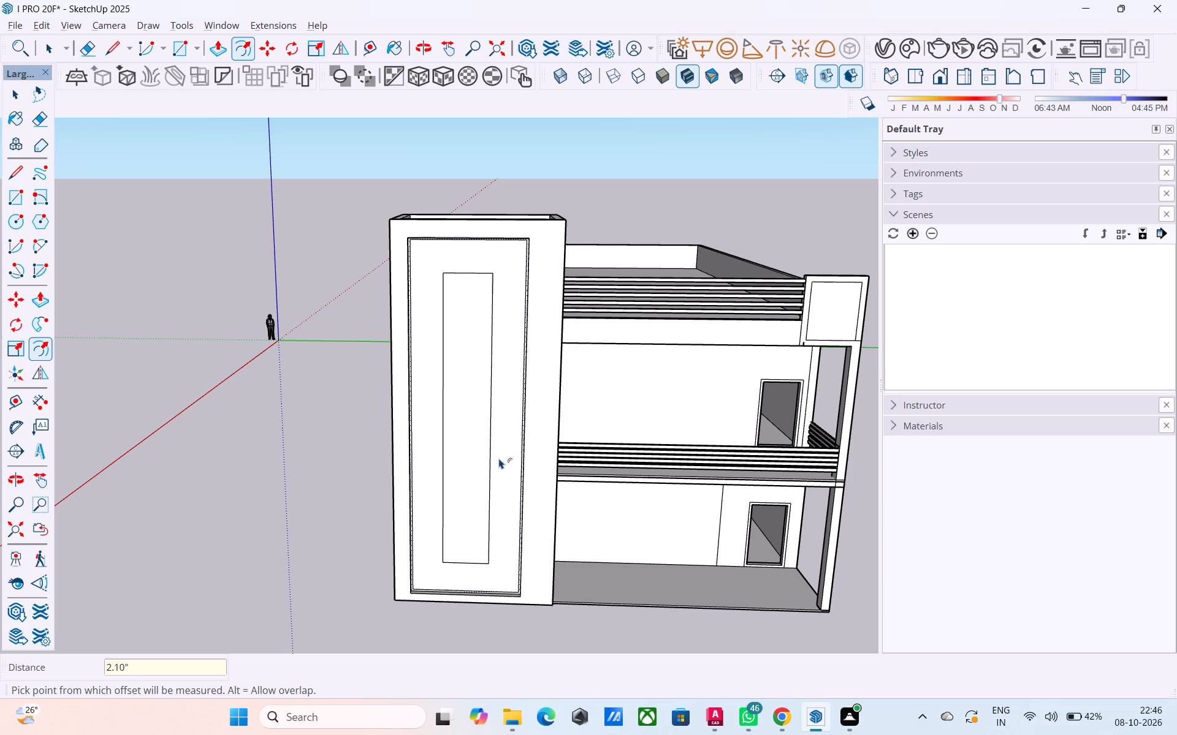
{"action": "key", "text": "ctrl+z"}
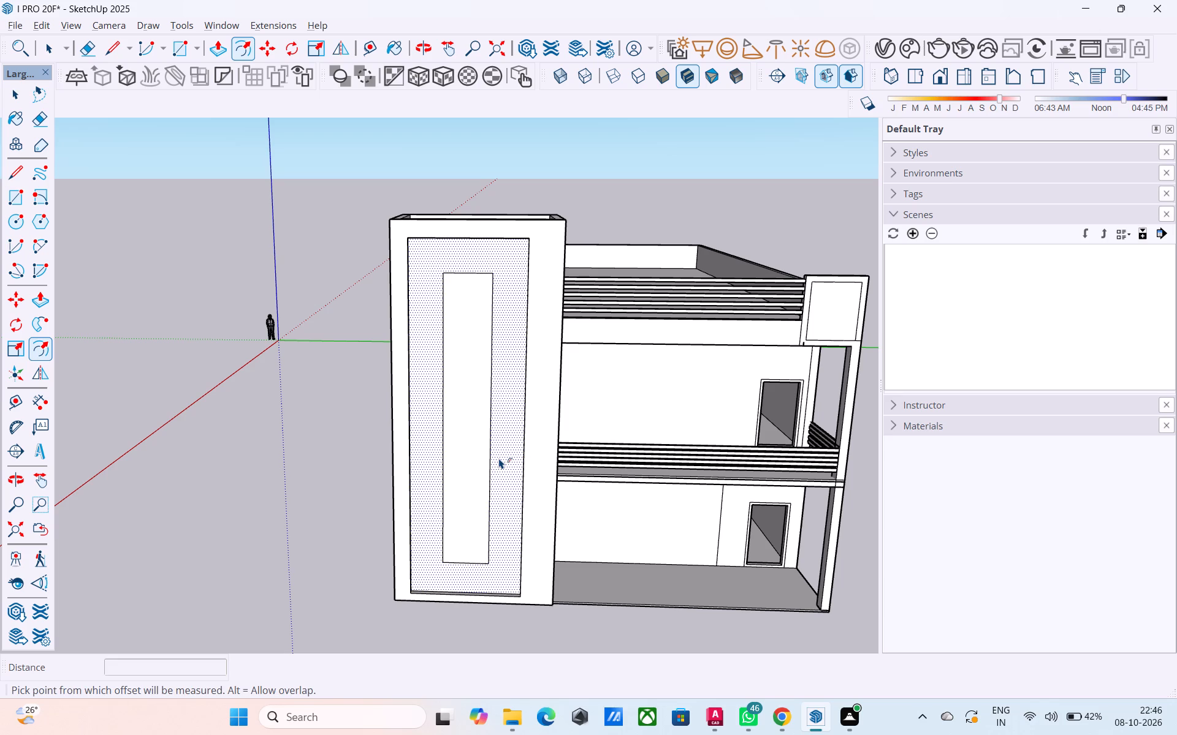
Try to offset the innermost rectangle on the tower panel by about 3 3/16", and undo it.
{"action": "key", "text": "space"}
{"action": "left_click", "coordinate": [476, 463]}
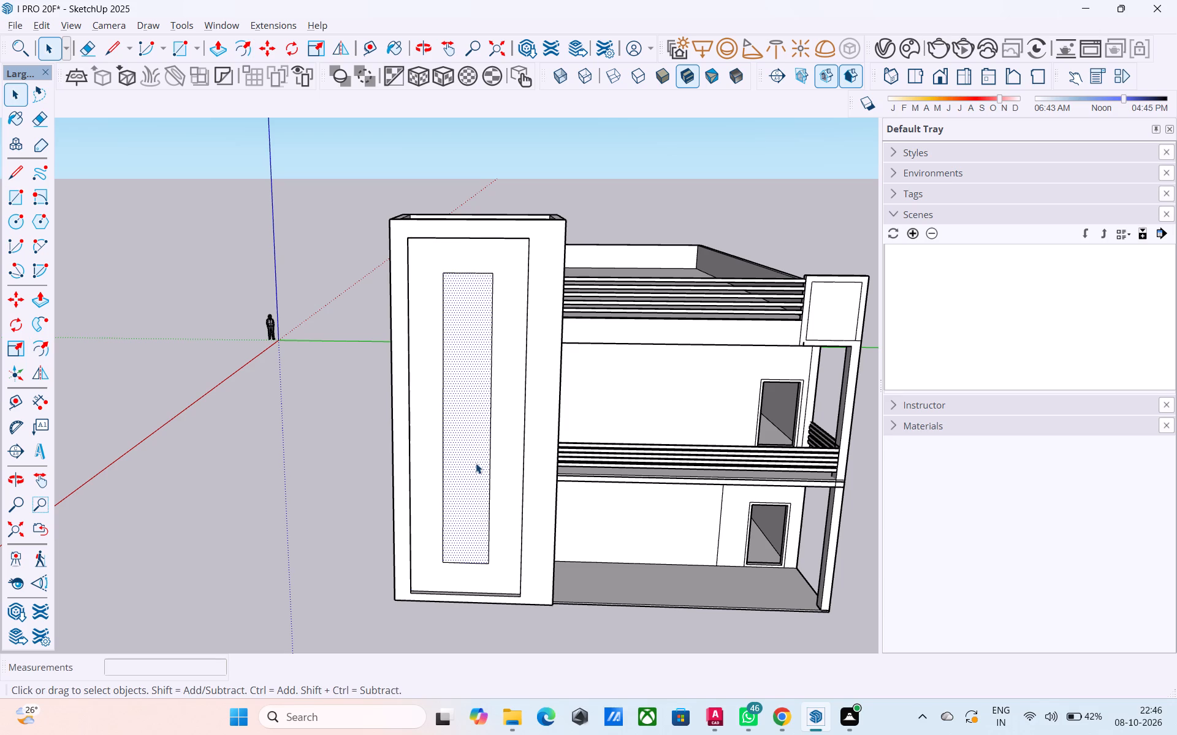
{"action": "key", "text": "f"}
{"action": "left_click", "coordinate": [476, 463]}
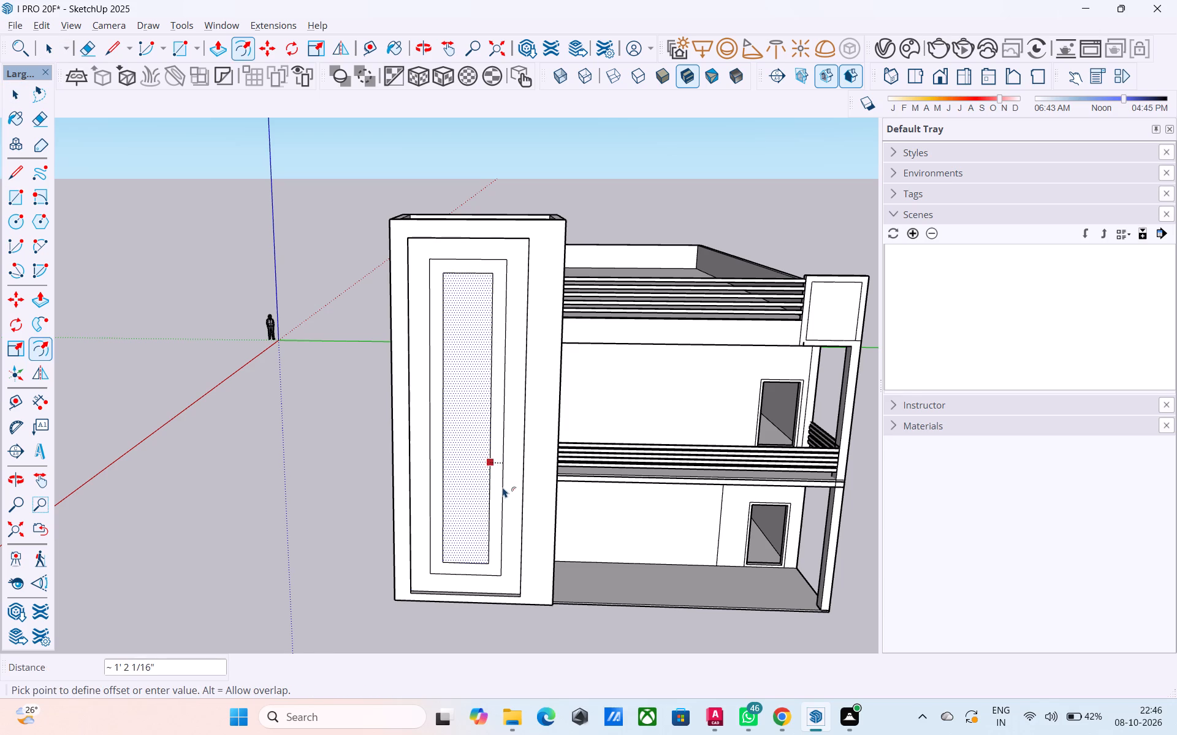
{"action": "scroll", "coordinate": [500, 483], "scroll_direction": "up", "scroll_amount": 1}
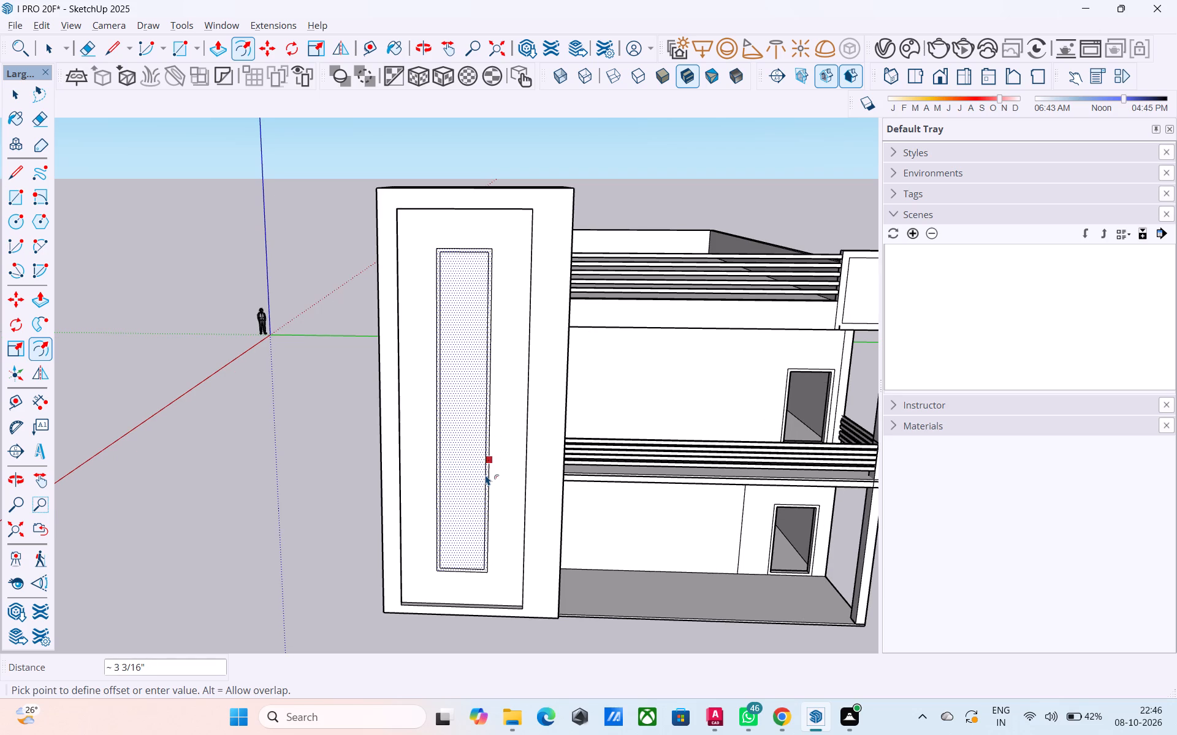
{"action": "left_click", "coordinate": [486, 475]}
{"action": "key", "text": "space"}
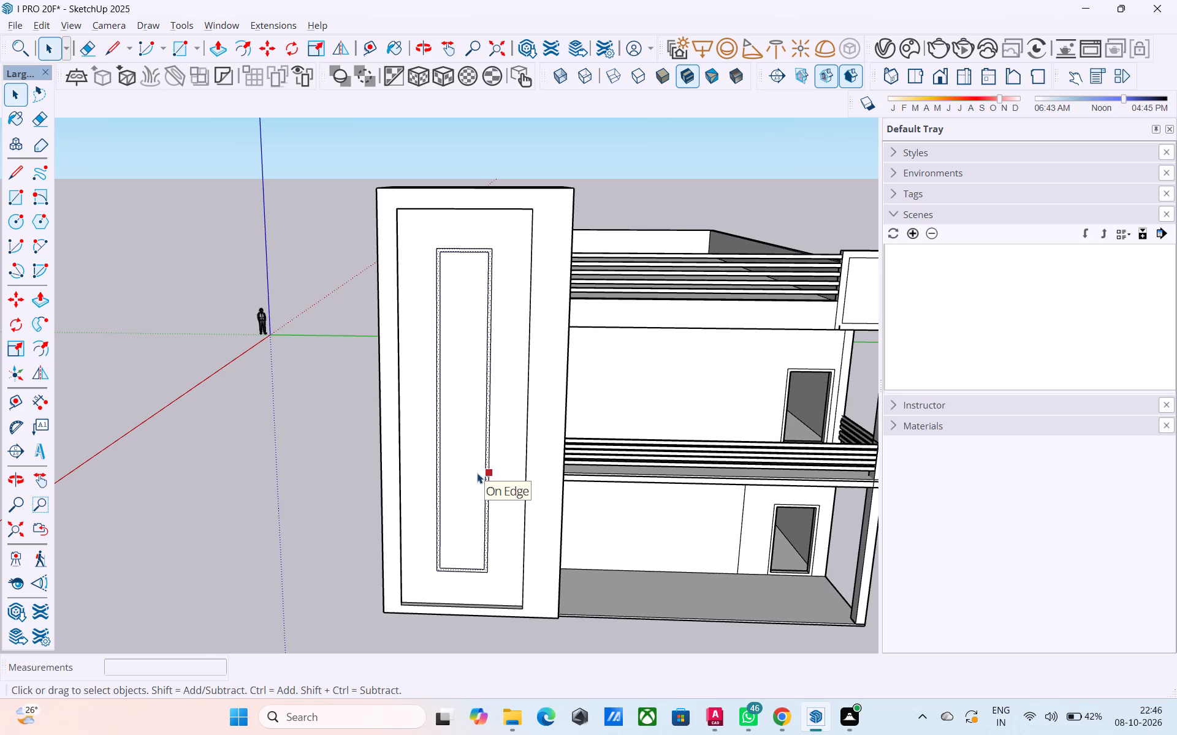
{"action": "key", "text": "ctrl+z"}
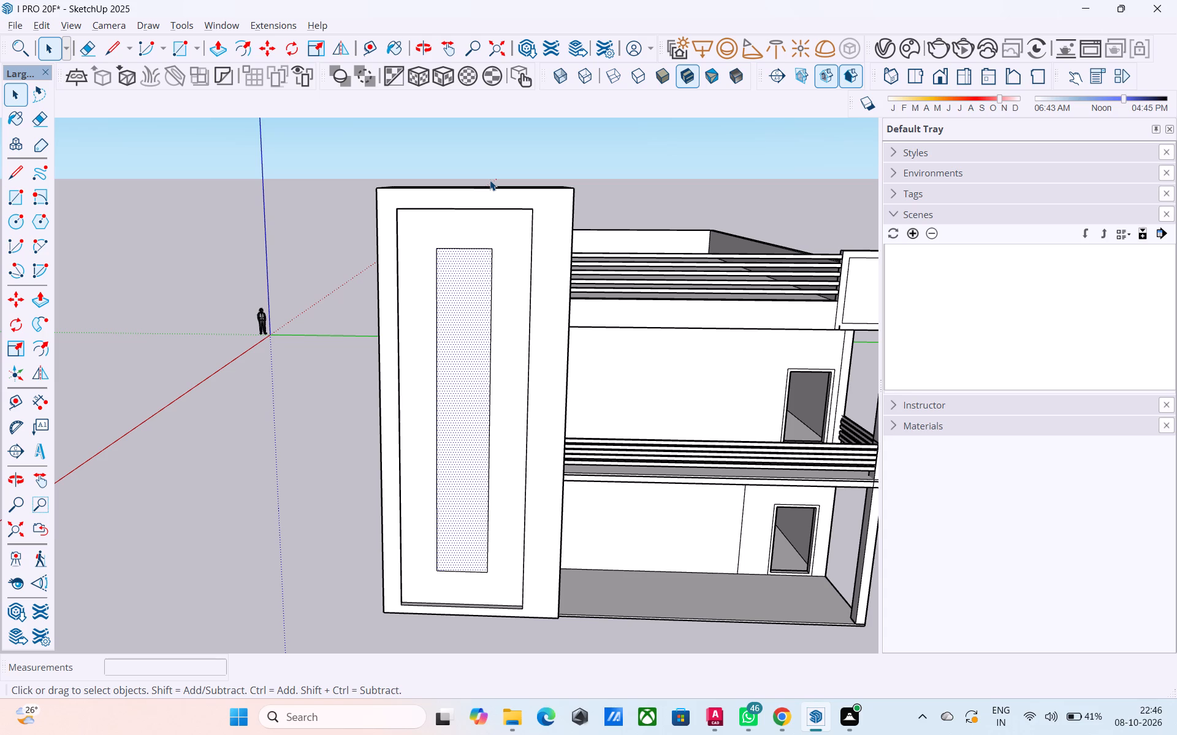
Offset the outer edge of the ring face around the innermost rectangle inward by 2'.
{"action": "left_click", "coordinate": [482, 239]}
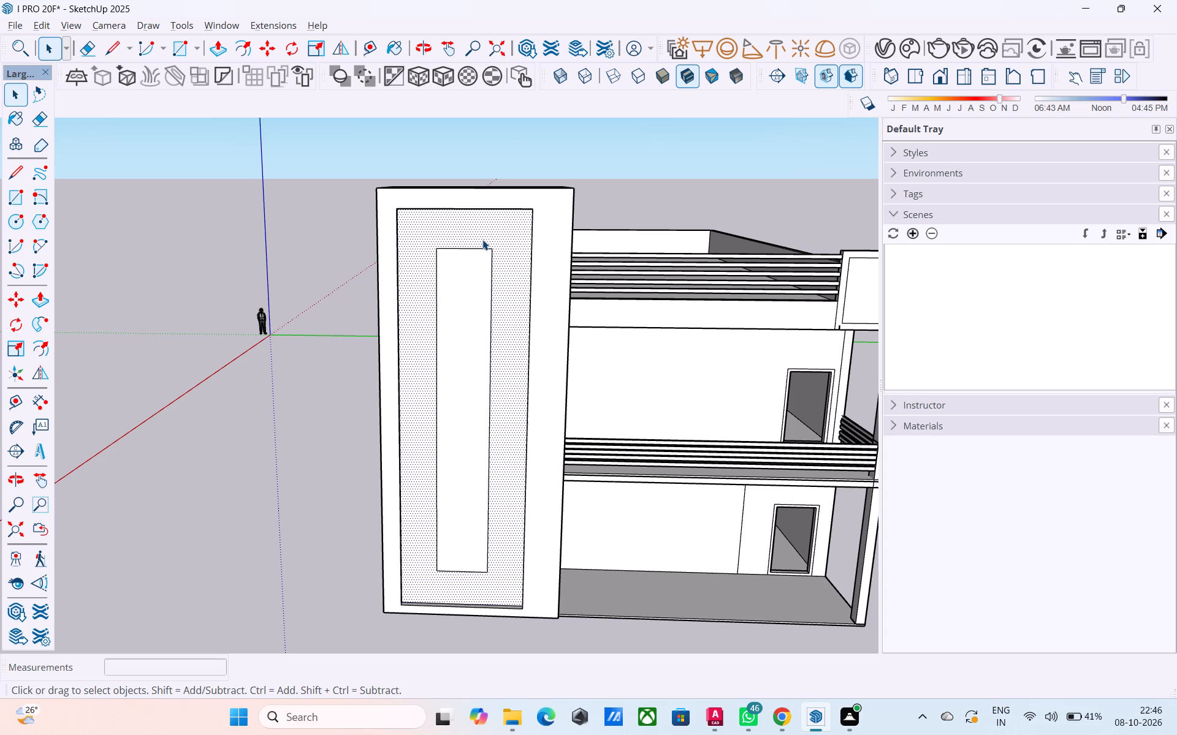
{"action": "key", "text": "f"}
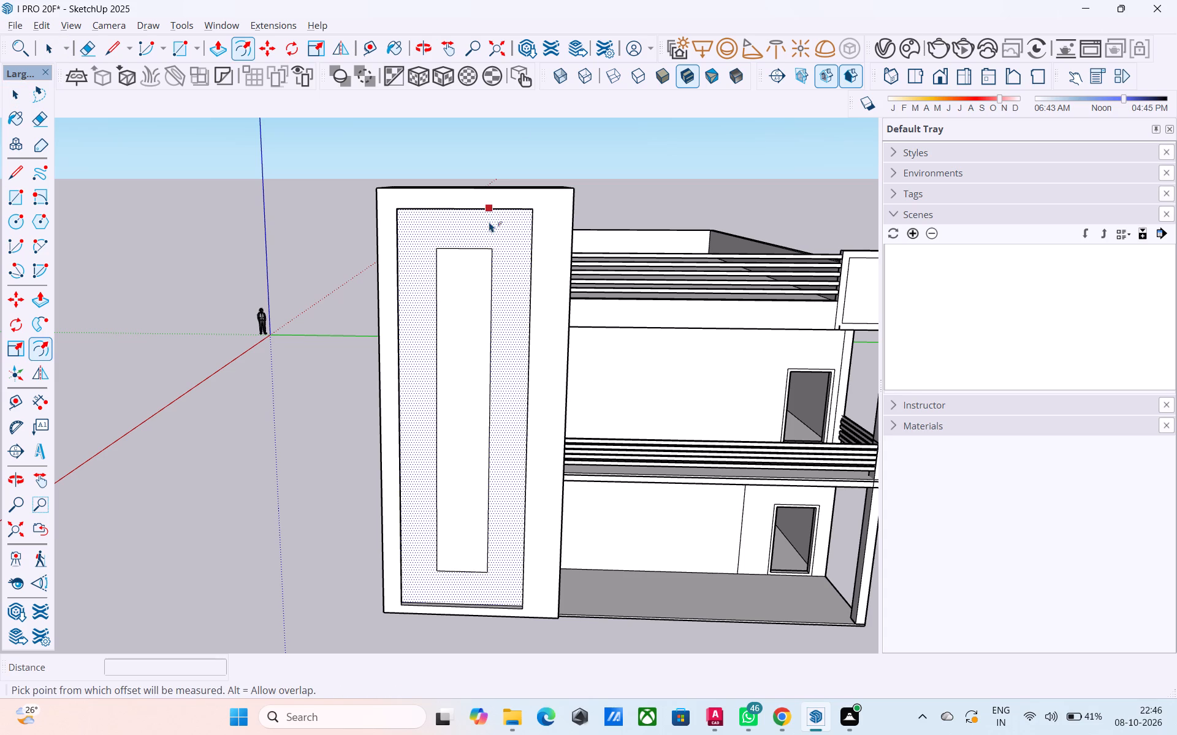
{"action": "left_click", "coordinate": [489, 222]}
{"action": "type", "text": "1'"}
{"action": "key", "text": "Return"}
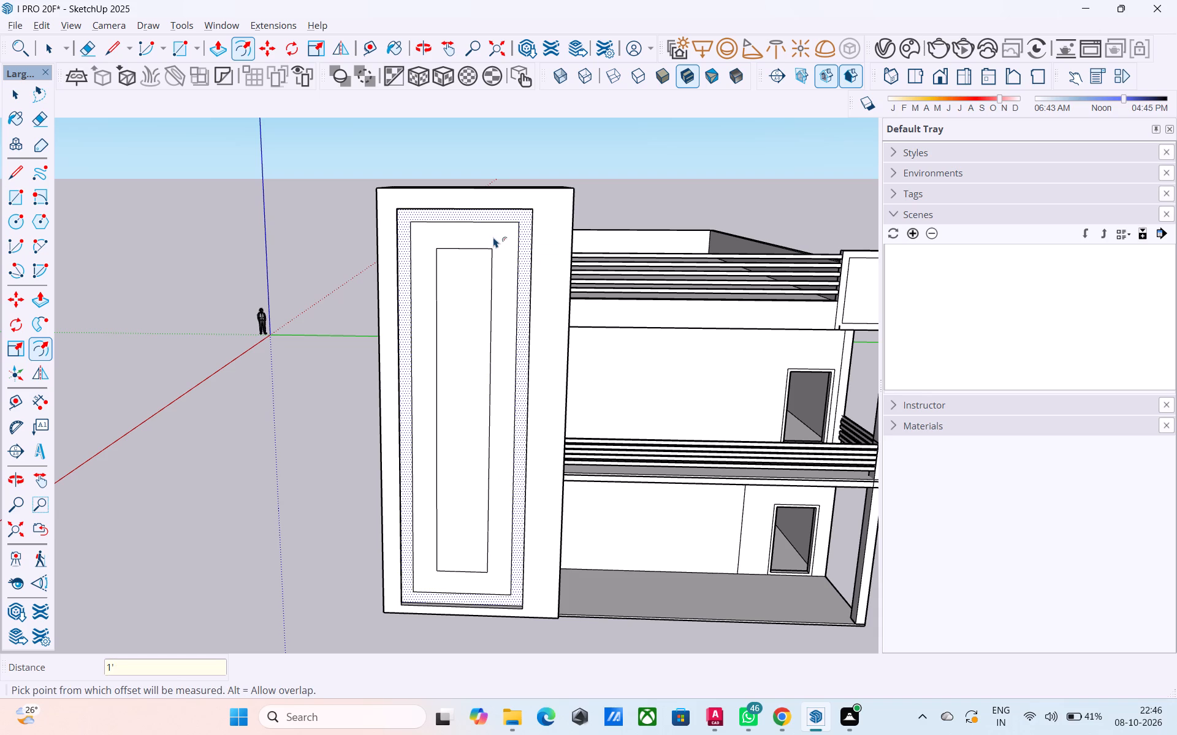
{"action": "type", "text": "2'"}
{"action": "key", "text": "Return"}
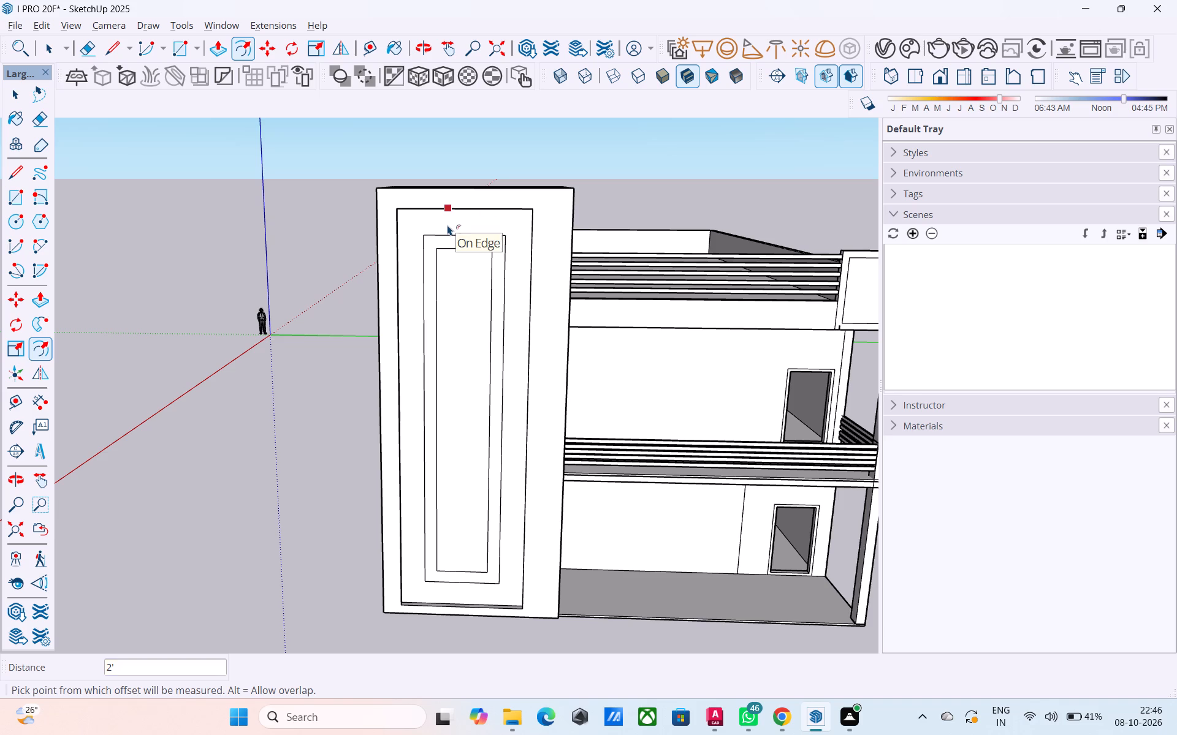
{"action": "key", "text": "space"}
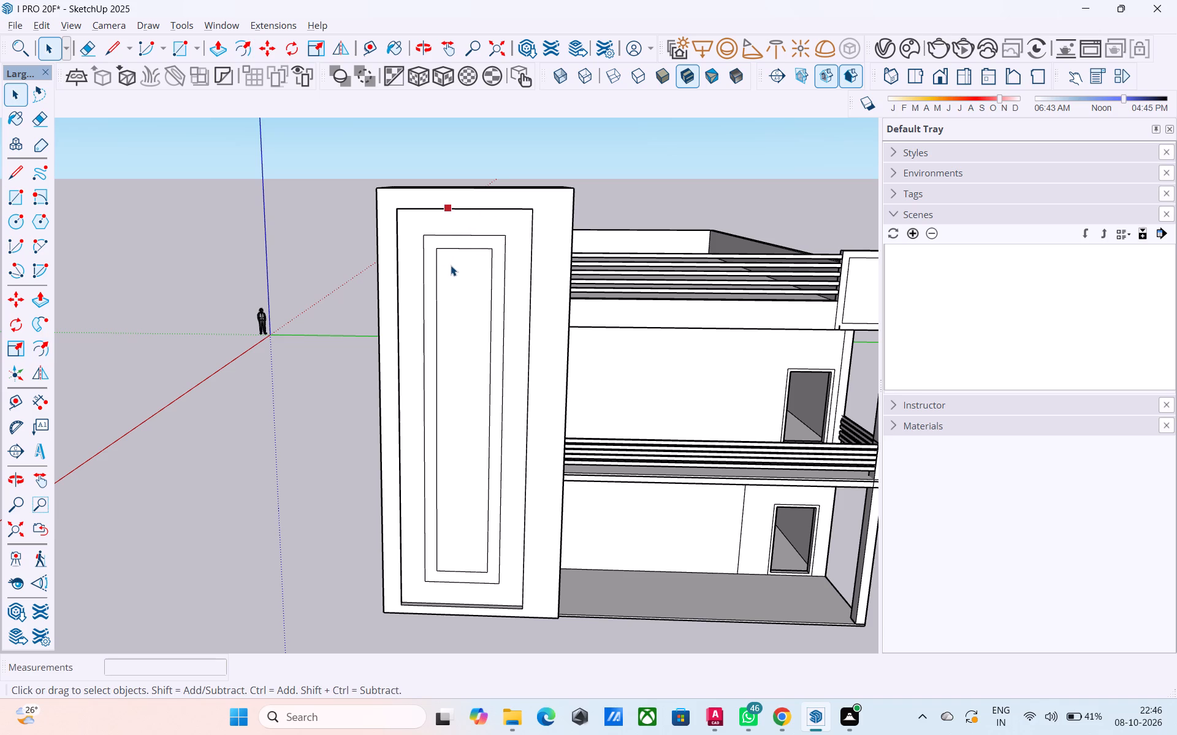
{"action": "key", "text": "Escape"}
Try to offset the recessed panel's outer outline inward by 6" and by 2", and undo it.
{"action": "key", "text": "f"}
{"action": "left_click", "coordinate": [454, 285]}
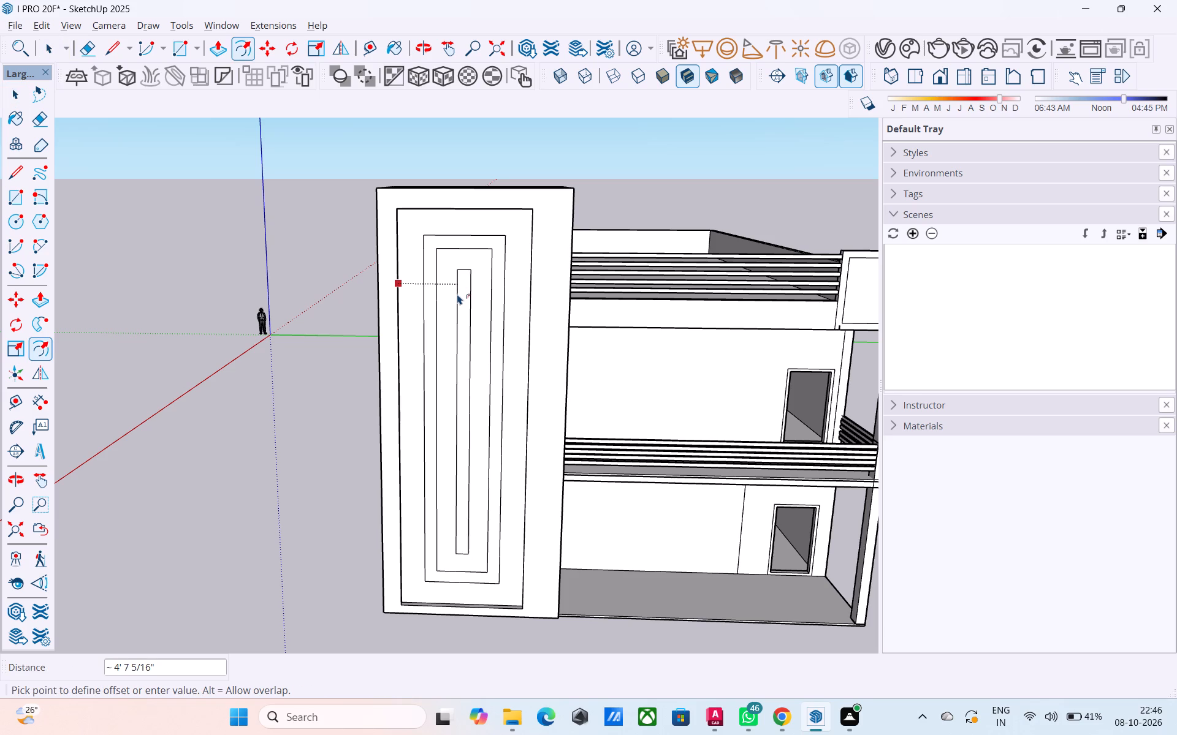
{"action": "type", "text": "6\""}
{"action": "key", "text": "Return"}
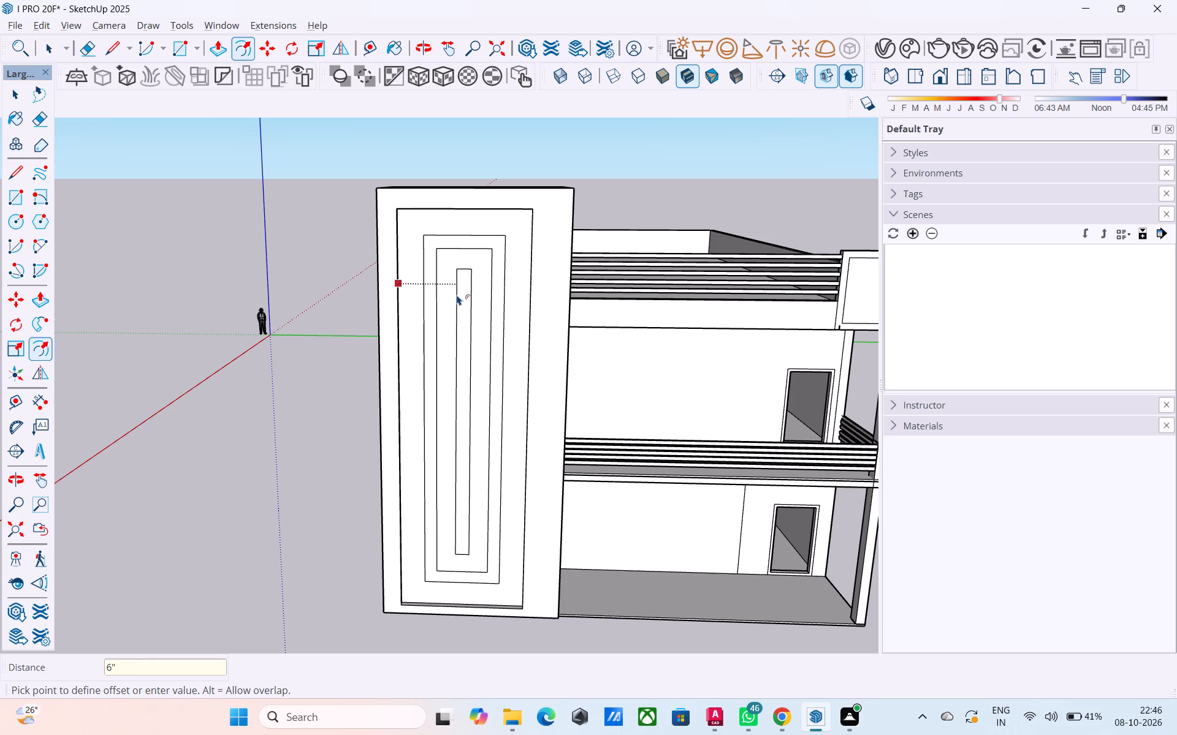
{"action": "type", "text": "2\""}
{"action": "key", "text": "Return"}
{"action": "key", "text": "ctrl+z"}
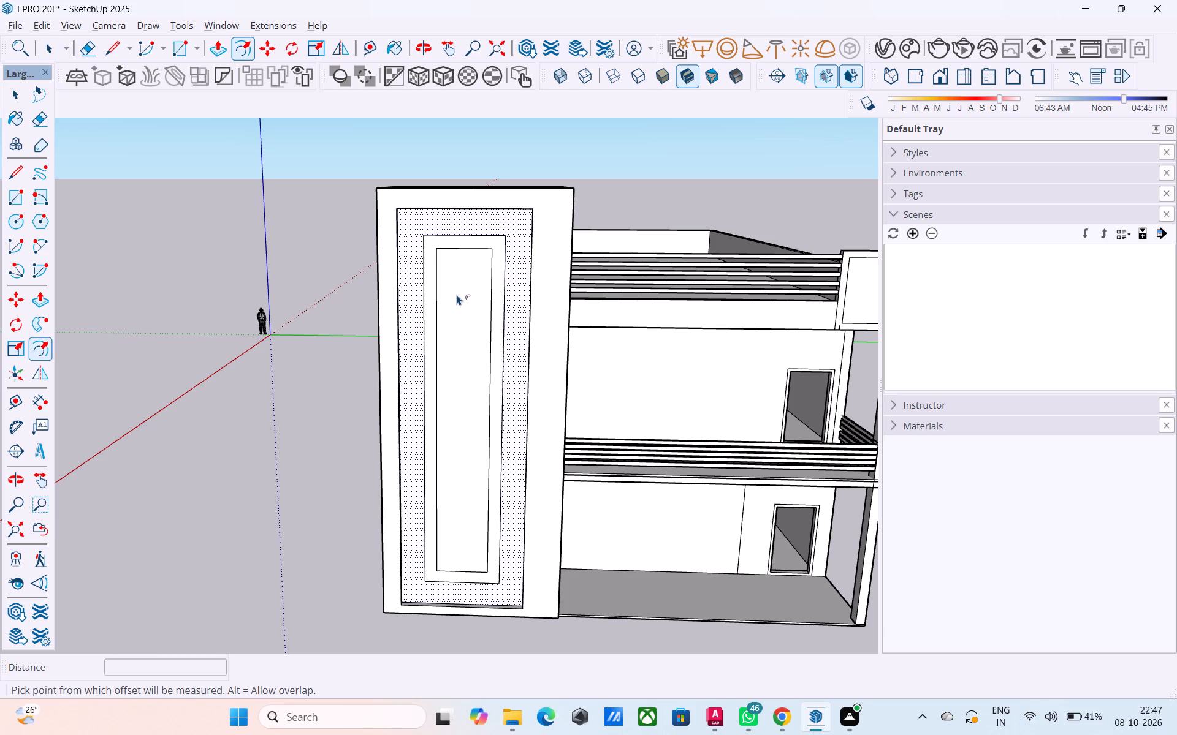
Offset the innermost rectangle's outline on the tower panel inward by 10".
{"action": "key", "text": "space"}
{"action": "left_click", "coordinate": [459, 288]}
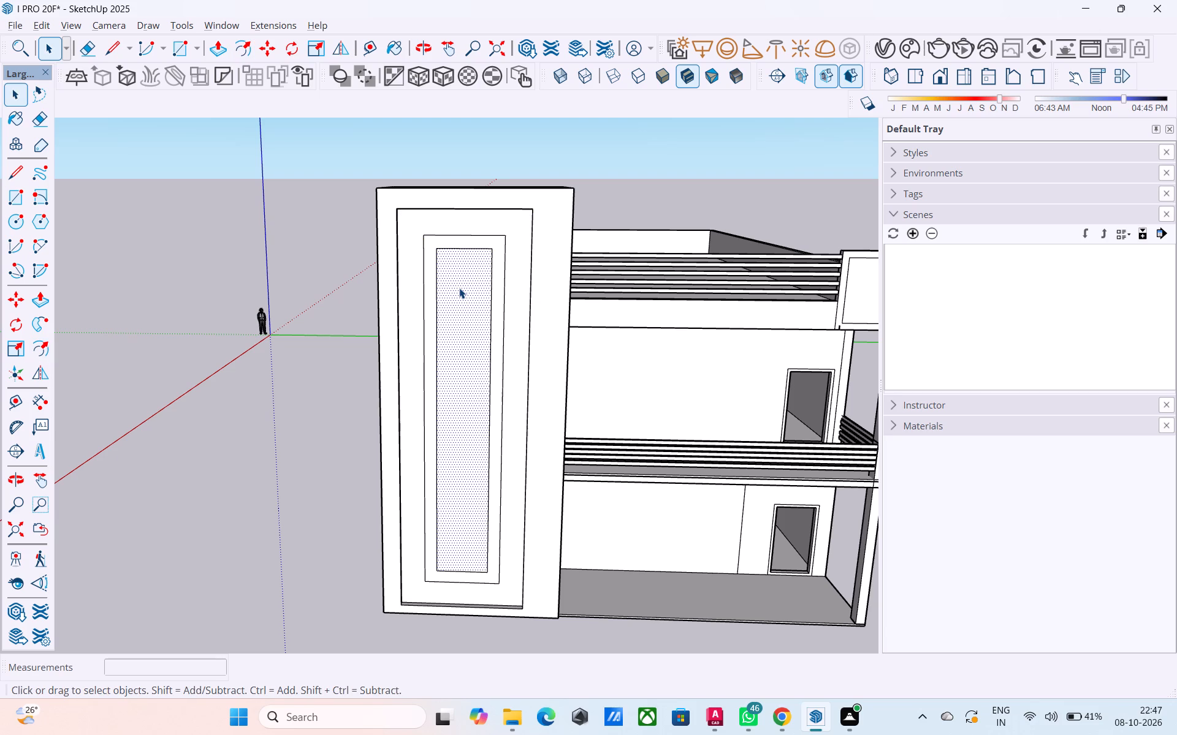
{"action": "key", "text": "f"}
{"action": "left_click", "coordinate": [459, 288]}
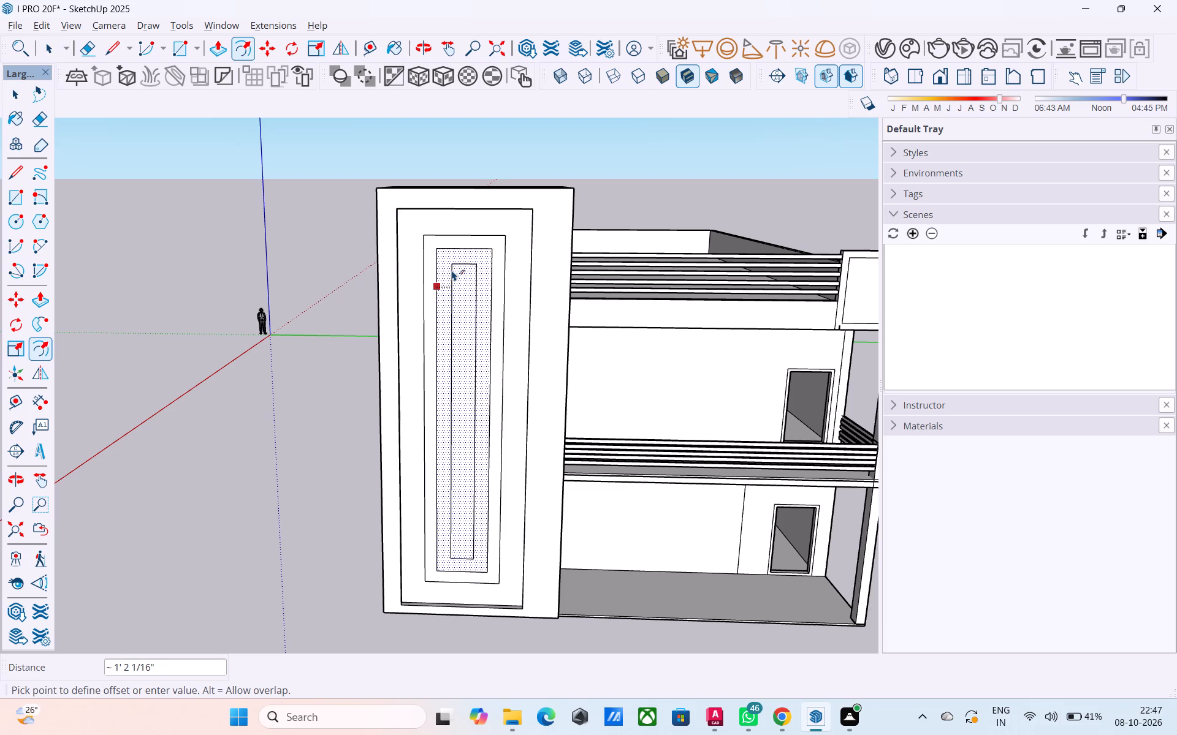
{"action": "type", "text": "2\""}
{"action": "key", "text": "Return"}
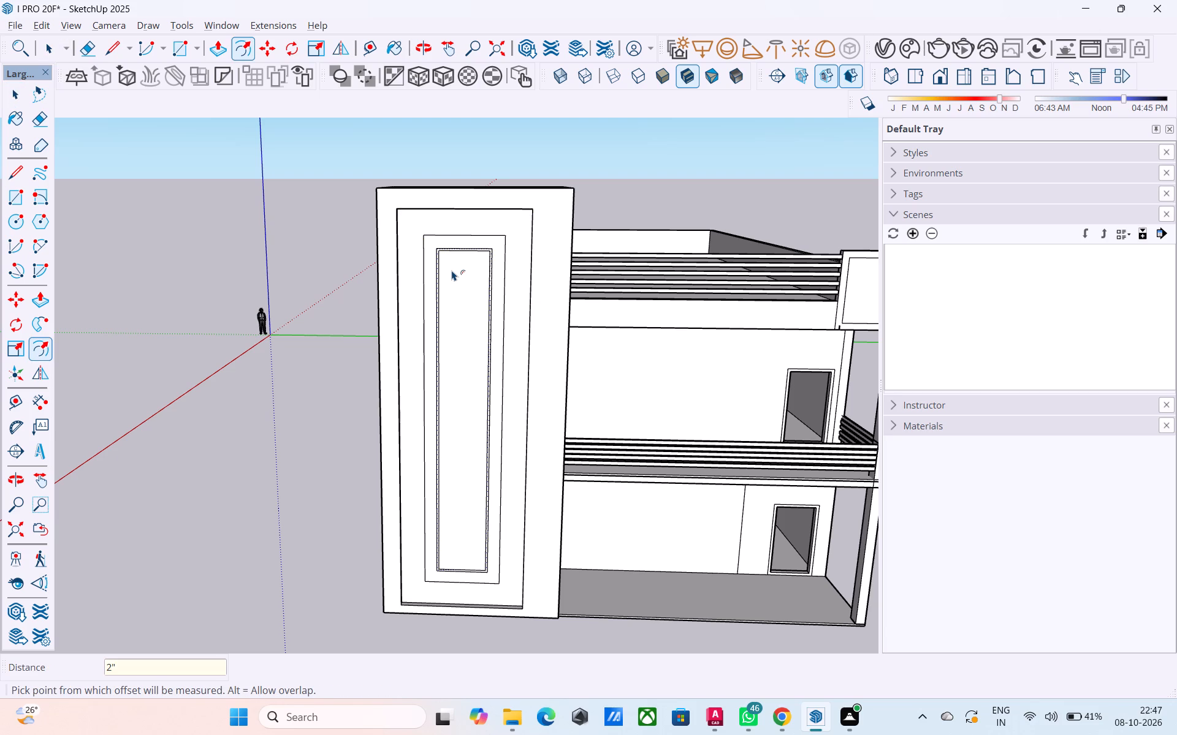
{"action": "type", "text": "4\""}
{"action": "key", "text": "Return"}
{"action": "type", "text": "6\""}
{"action": "key", "text": "Return"}
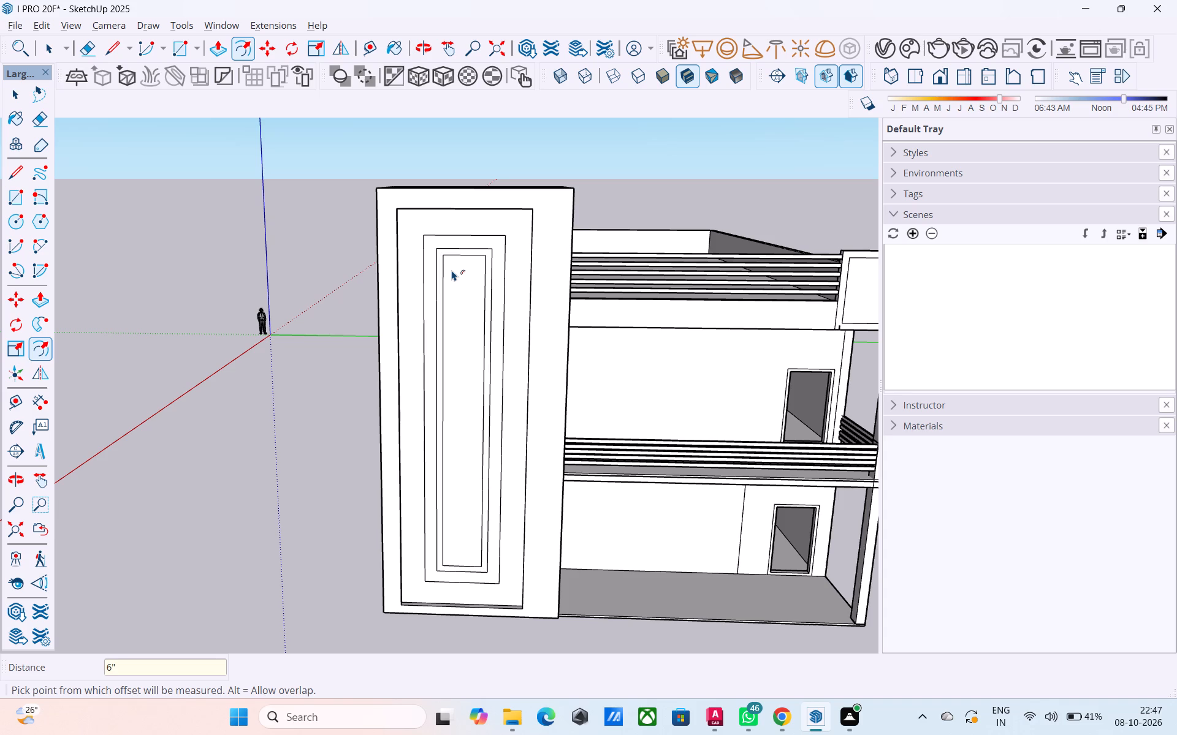
{"action": "type", "text": "10\""}
{"action": "key", "text": "Return"}
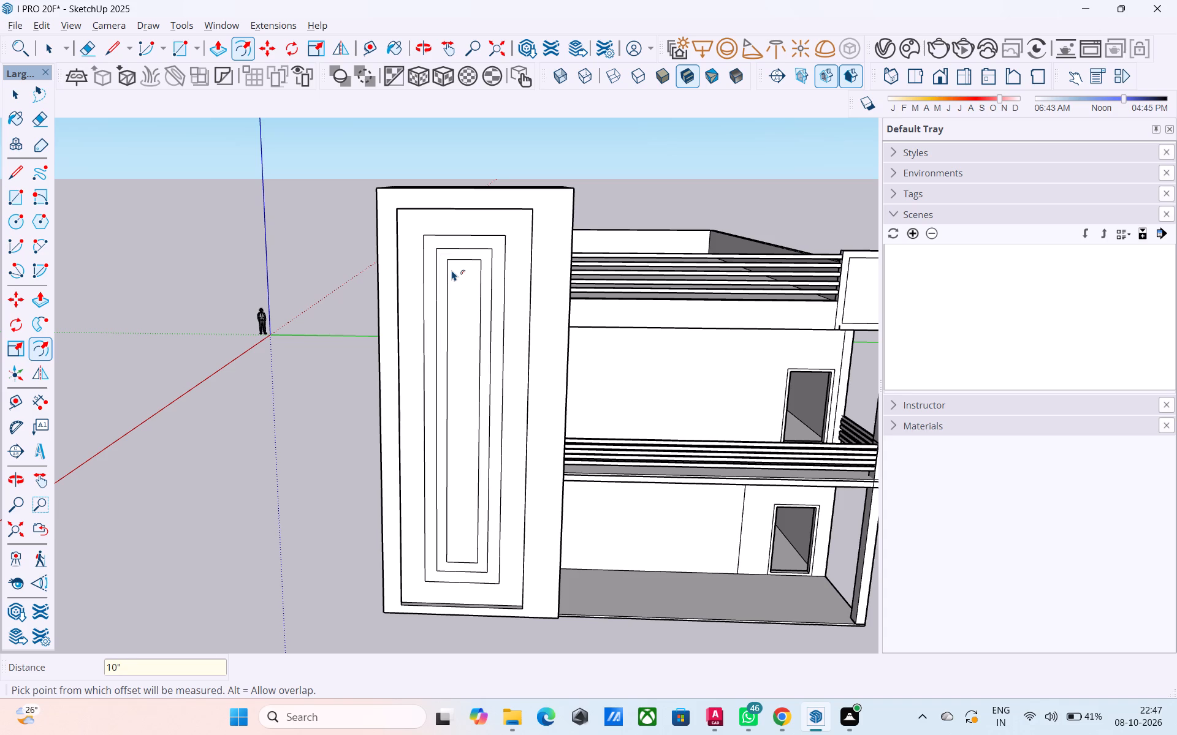
{"action": "key", "text": "space"}
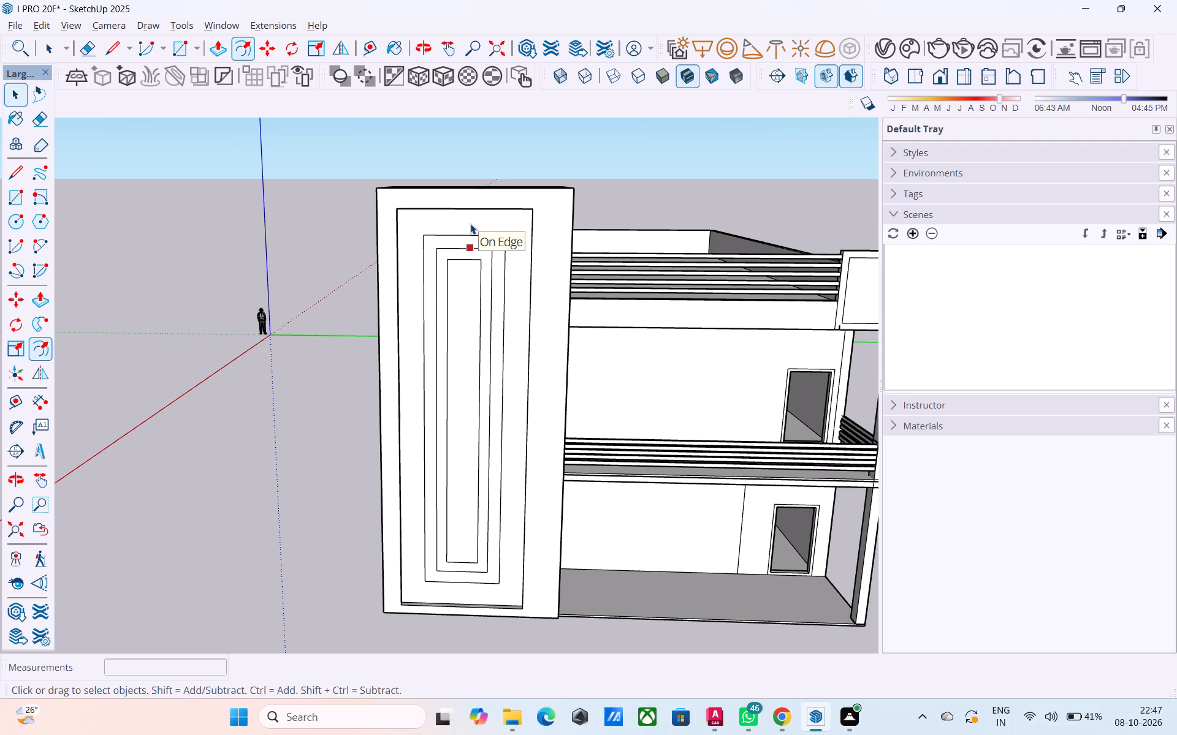
Push/Pull the narrow ring face between the 2' and 3' offset rectangles outward by 6".
{"action": "left_click", "coordinate": [480, 241]}
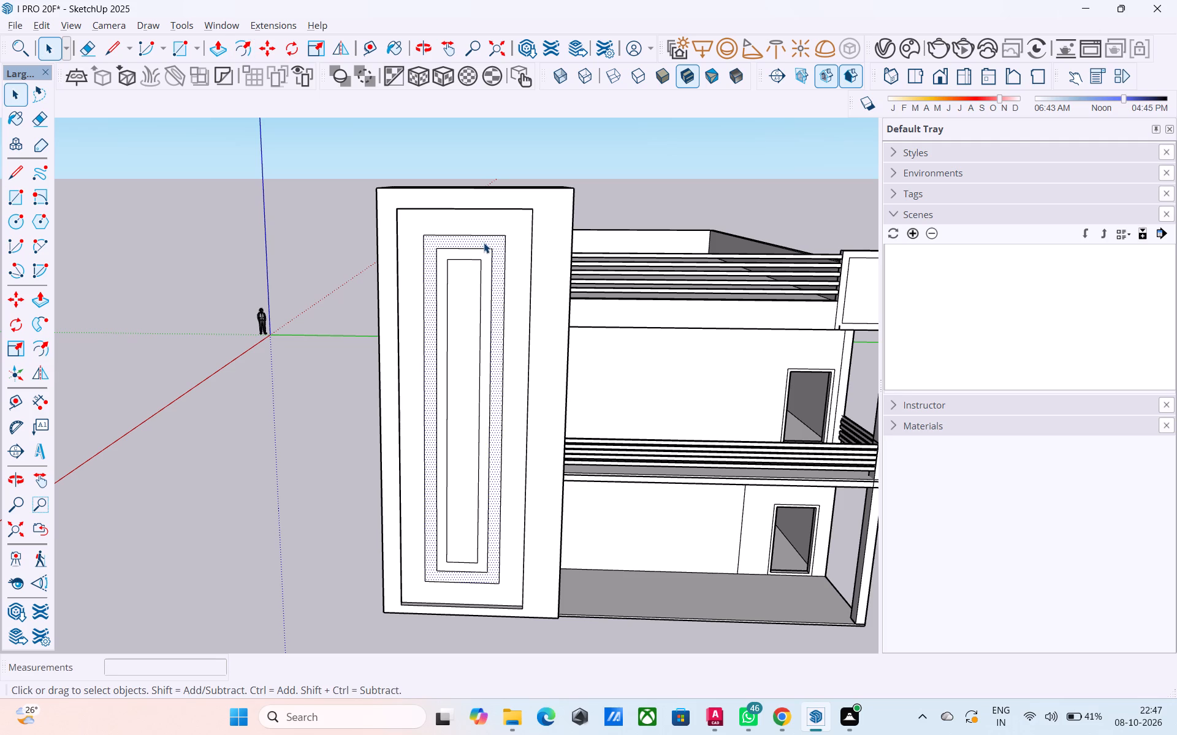
{"action": "key", "text": "p"}
{"action": "left_click", "coordinate": [484, 242]}
{"action": "left_click", "coordinate": [540, 242]}
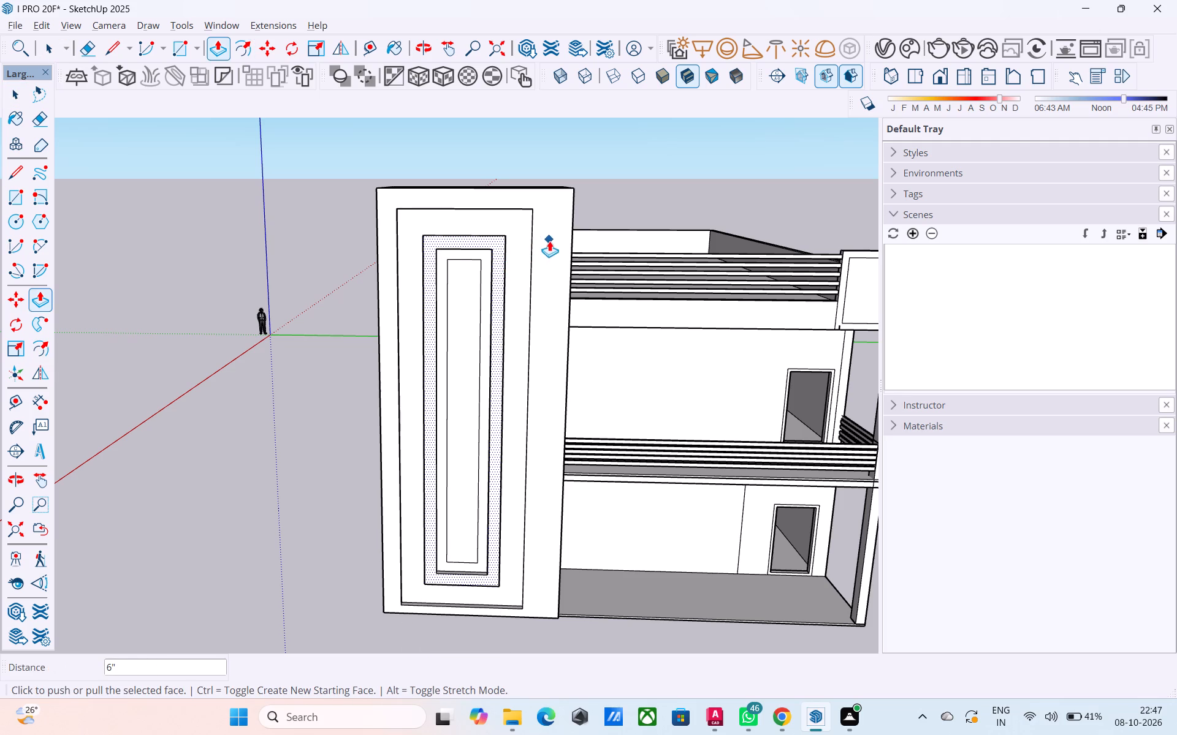
{"action": "middle_click_drag", "start_coordinate": [522, 250], "coordinate": [530, 228]}
{"action": "key", "text": "space"}
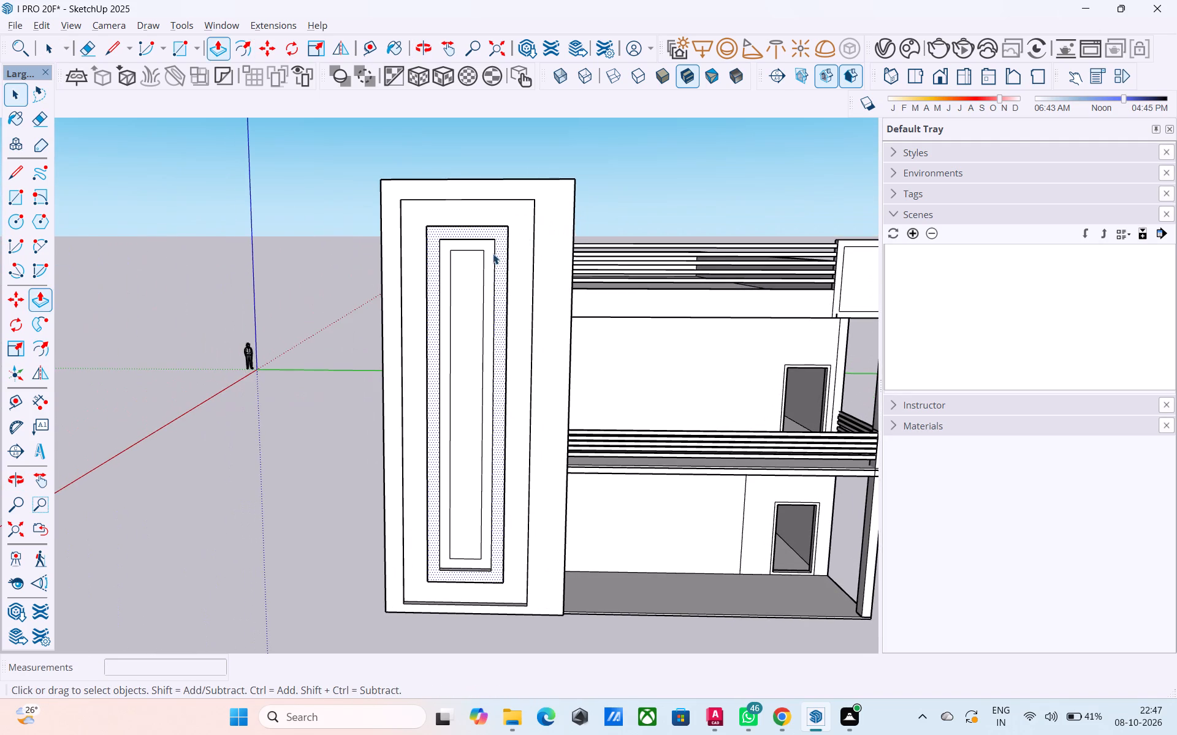
Copy the top edge of the innermost rectangle down to its bottom edge and divide the copies into 6 equal spaces.
{"action": "left_click", "coordinate": [465, 249]}
{"action": "left_click", "coordinate": [466, 253]}
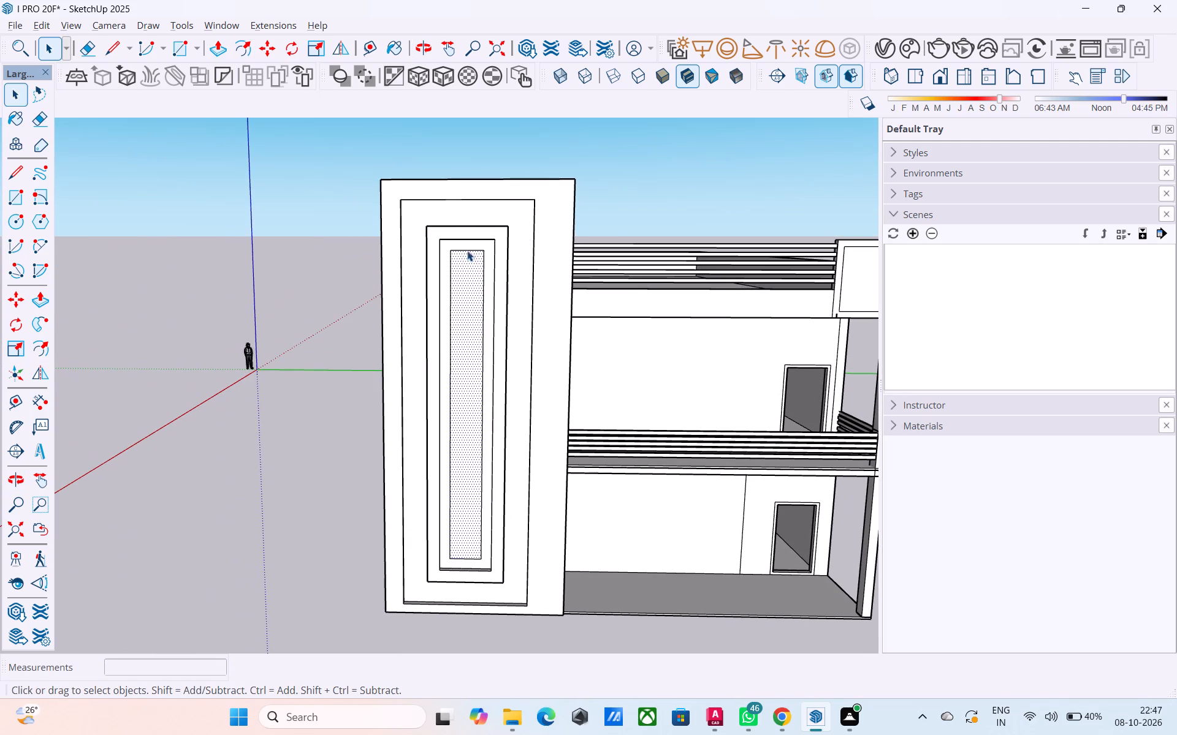
{"action": "left_click", "coordinate": [467, 249]}
{"action": "left_click", "coordinate": [467, 251]}
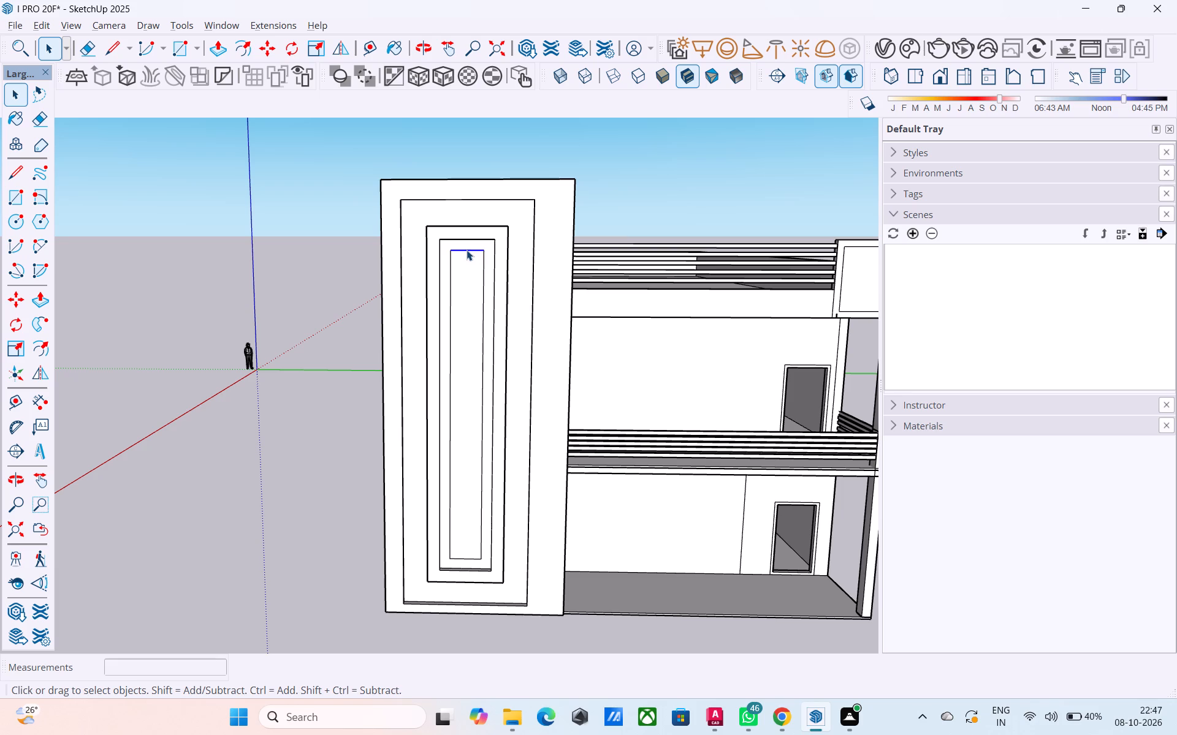
{"action": "key", "text": "m"}
{"action": "left_click", "coordinate": [448, 253]}
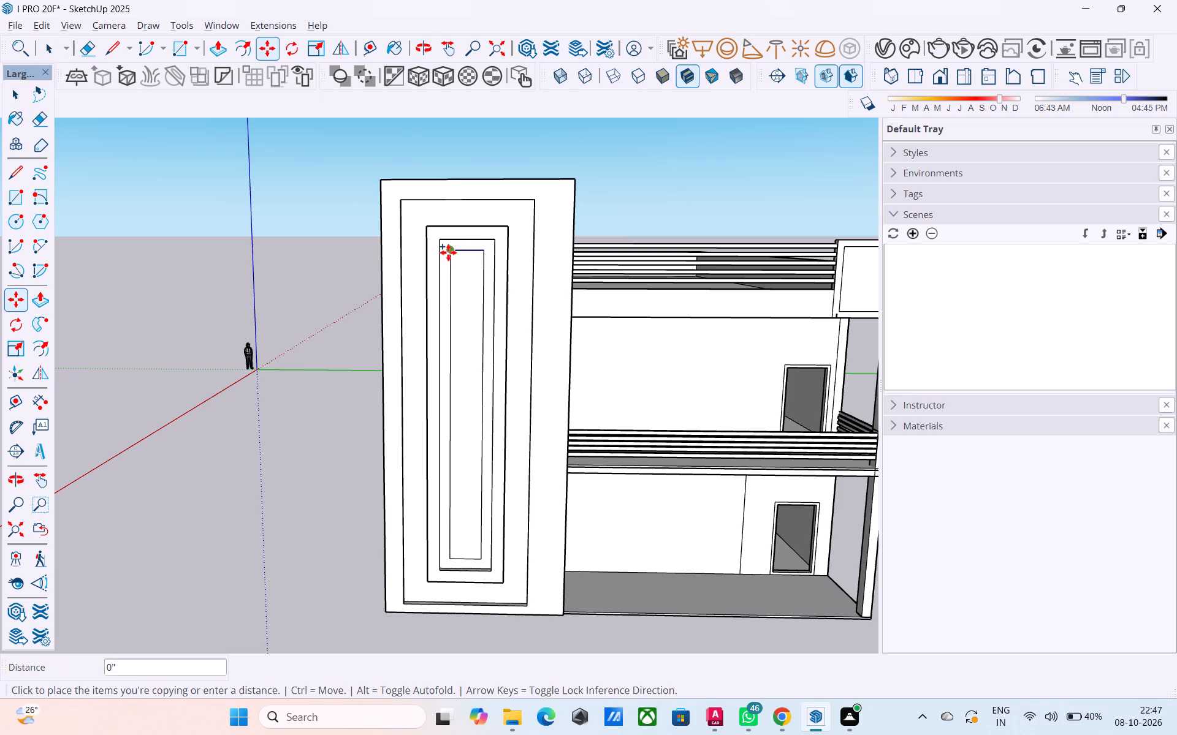
{"action": "left_click", "coordinate": [451, 560]}
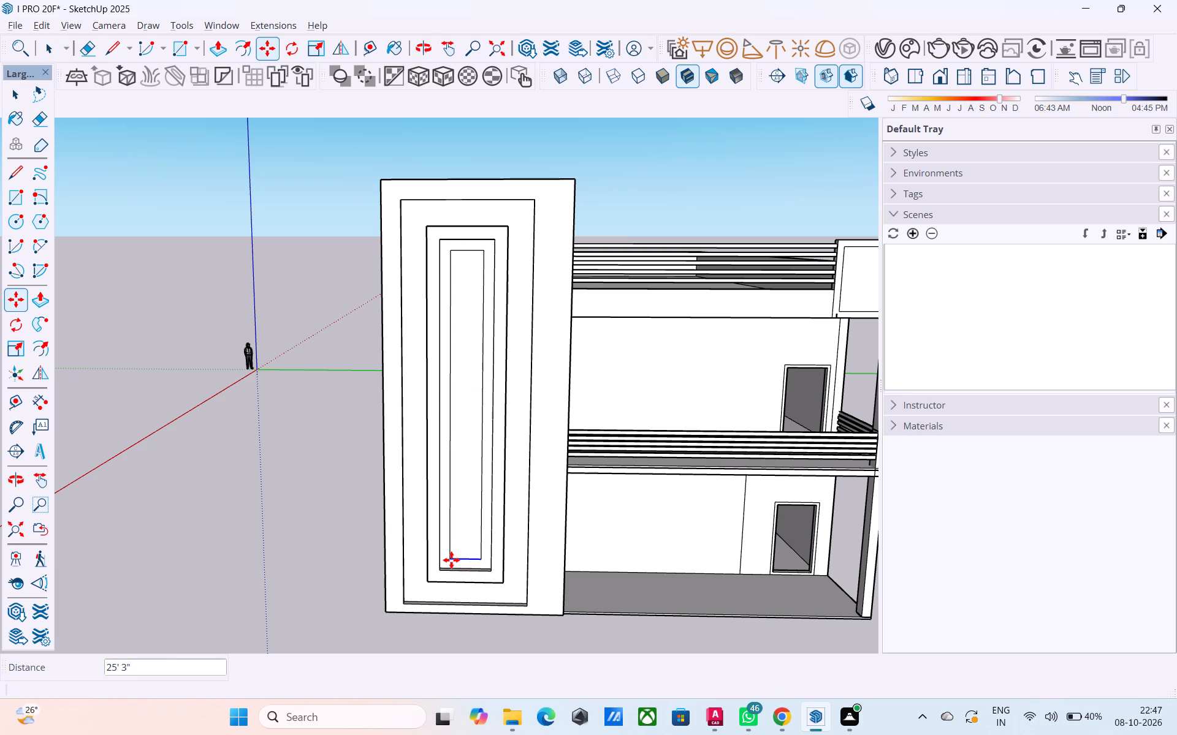
{"action": "key", "text": "asterisk"}
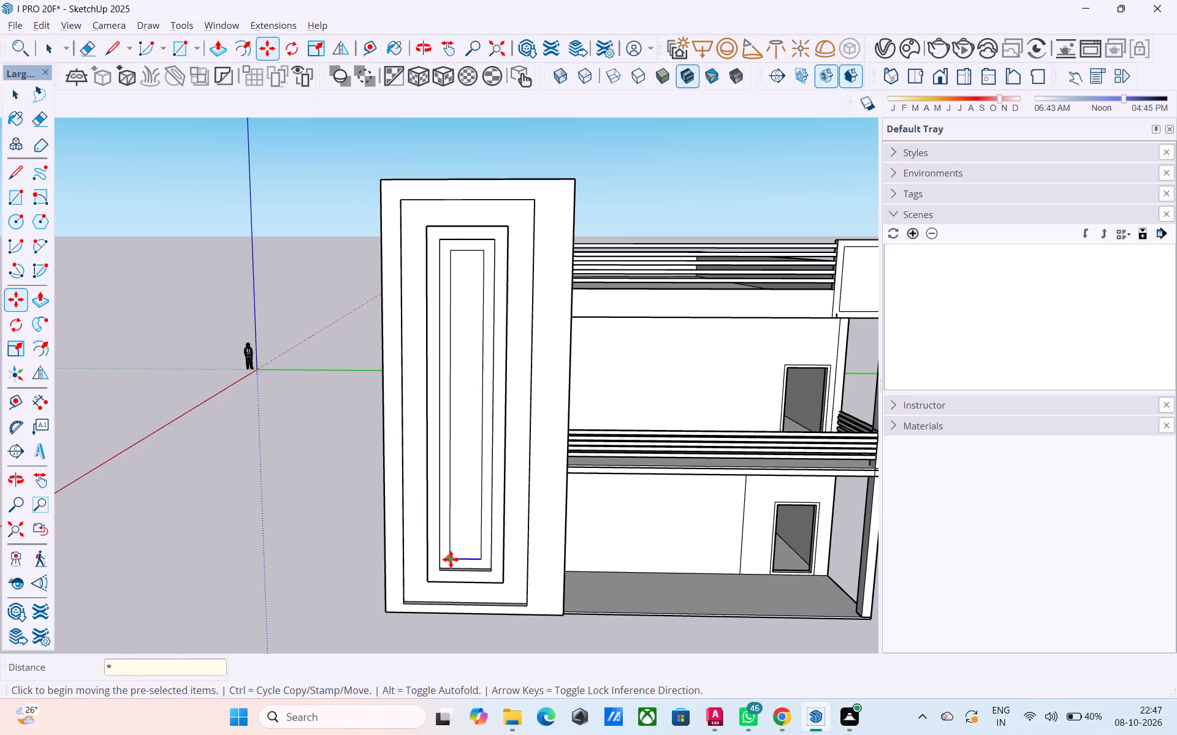
{"action": "key", "text": "BackSpace"}
{"action": "key", "text": "slash"}
{"action": "key", "text": "6"}
{"action": "key", "text": "Return"}
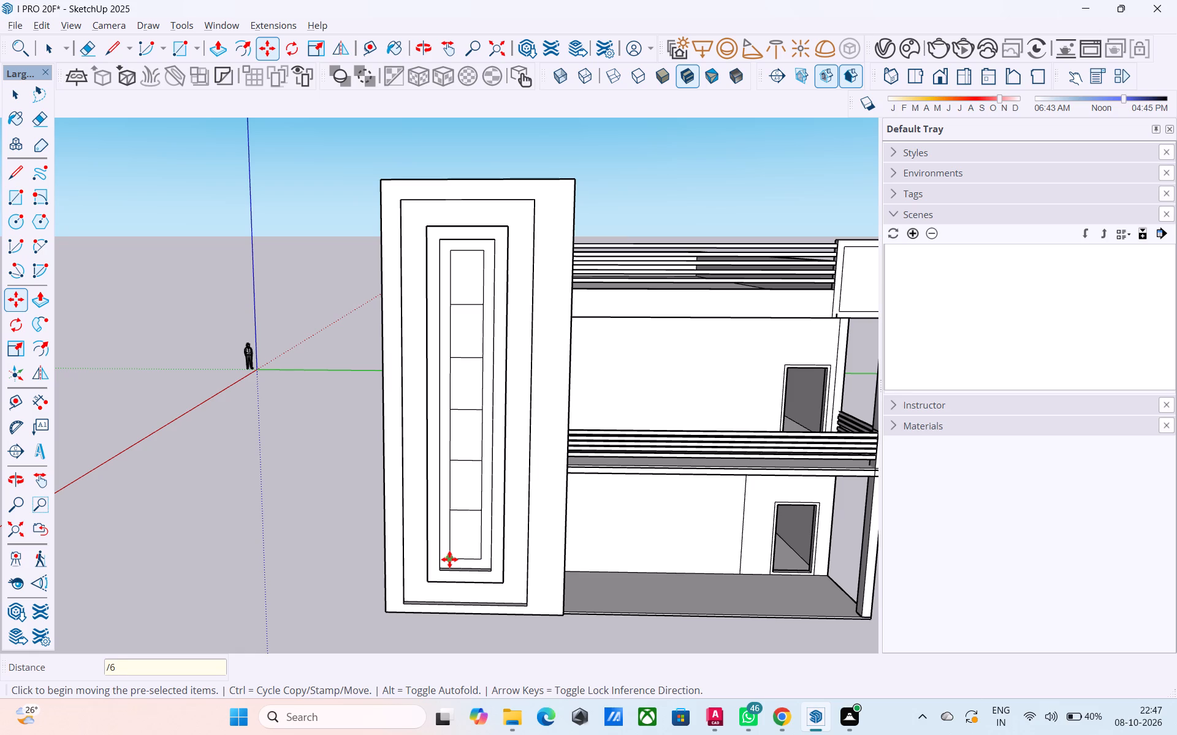
{"action": "key", "text": "space"}
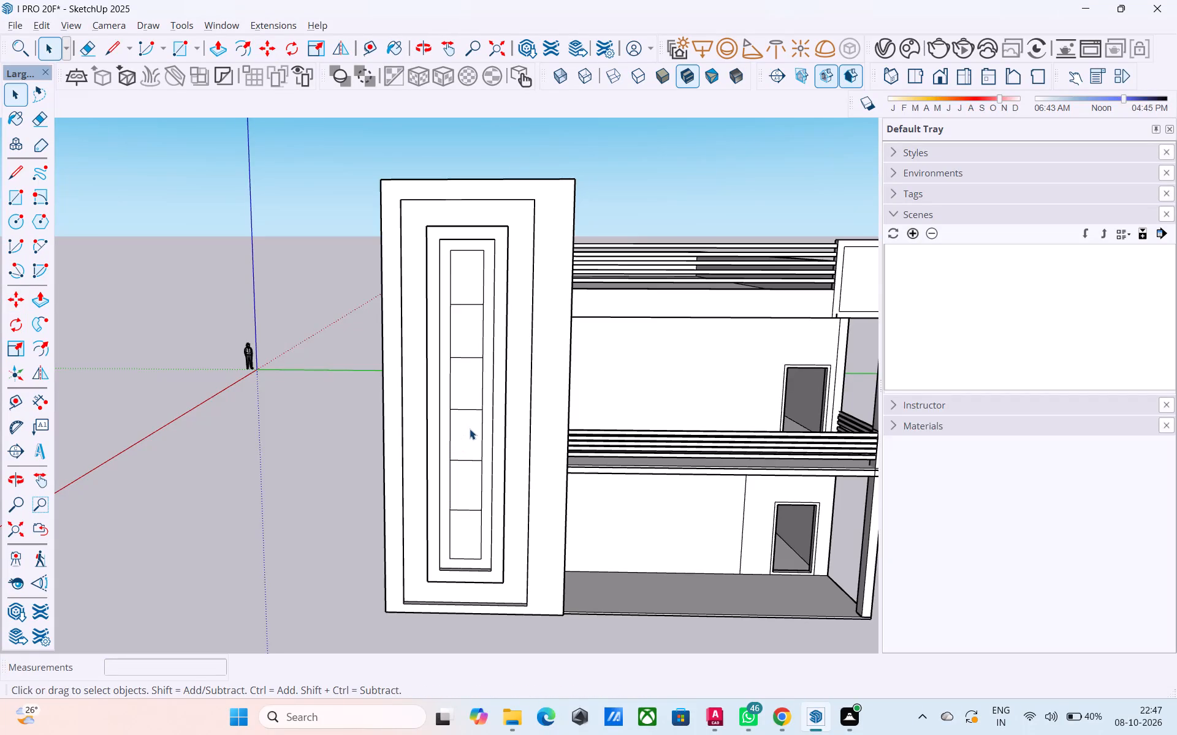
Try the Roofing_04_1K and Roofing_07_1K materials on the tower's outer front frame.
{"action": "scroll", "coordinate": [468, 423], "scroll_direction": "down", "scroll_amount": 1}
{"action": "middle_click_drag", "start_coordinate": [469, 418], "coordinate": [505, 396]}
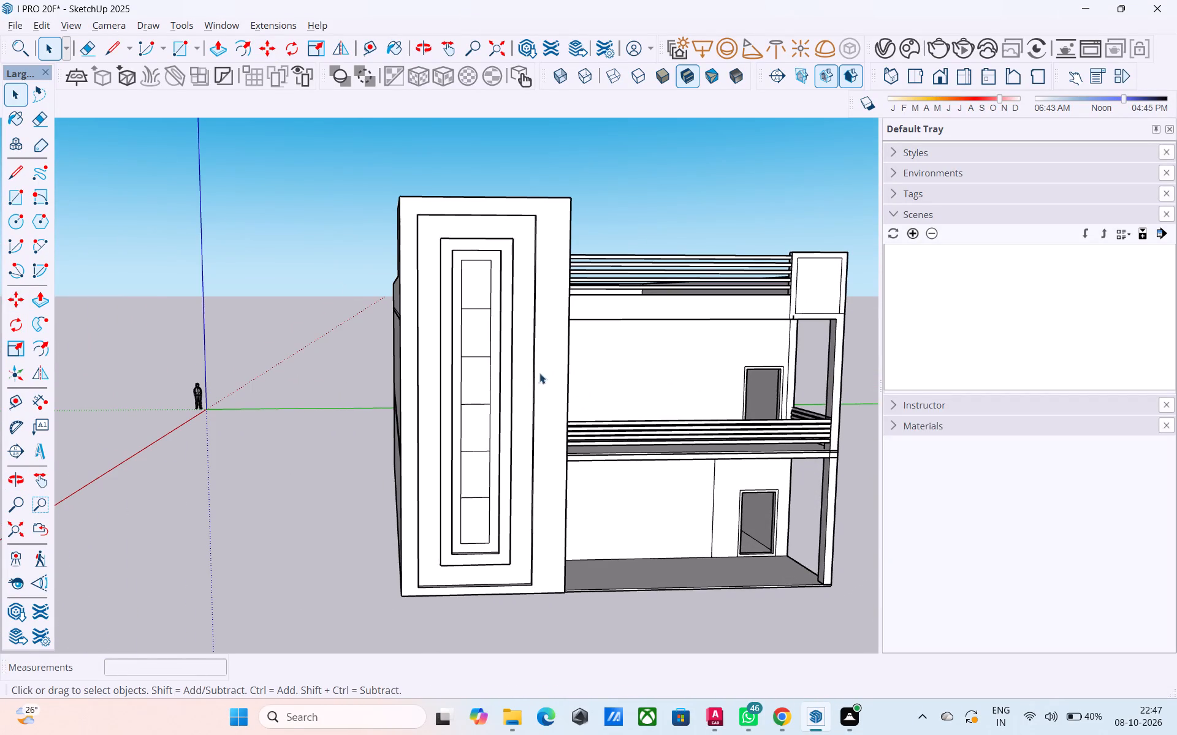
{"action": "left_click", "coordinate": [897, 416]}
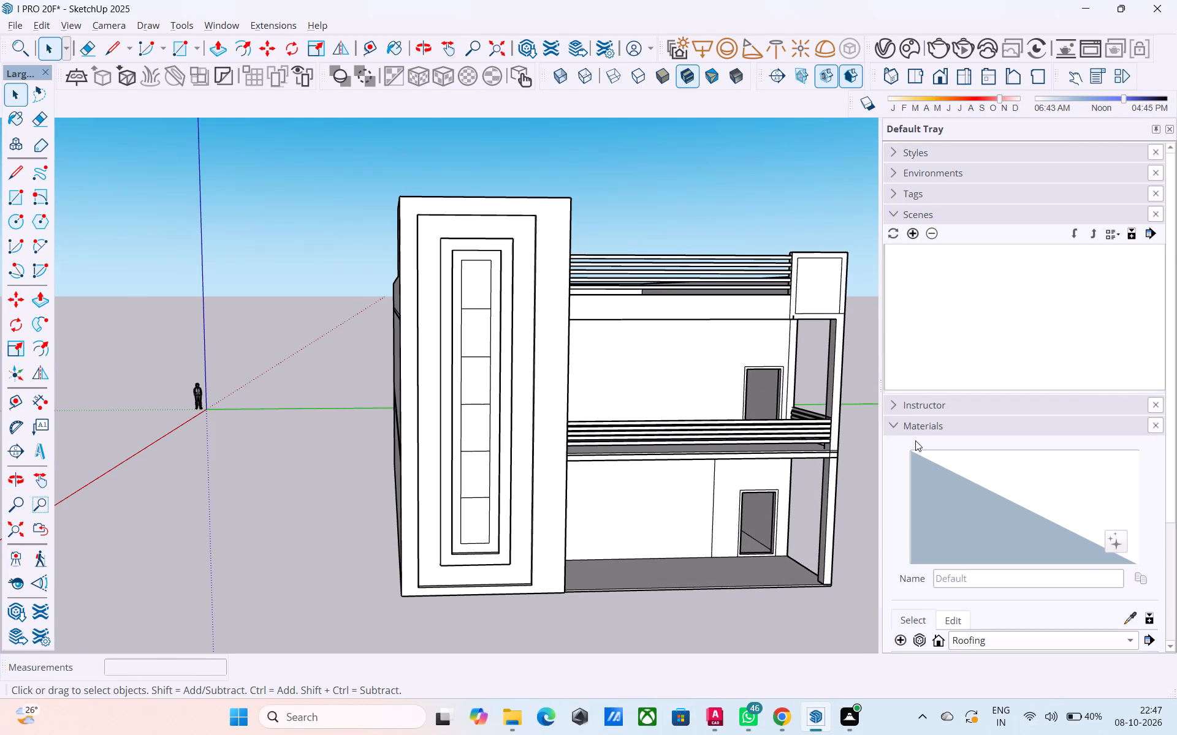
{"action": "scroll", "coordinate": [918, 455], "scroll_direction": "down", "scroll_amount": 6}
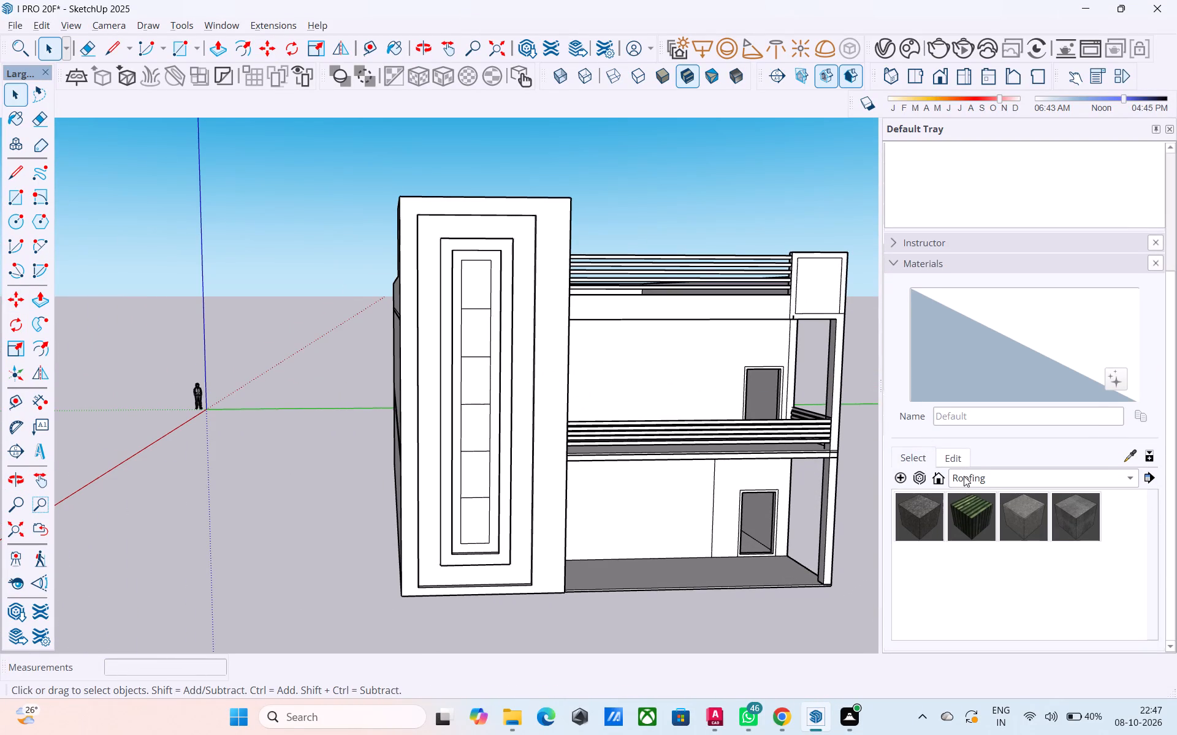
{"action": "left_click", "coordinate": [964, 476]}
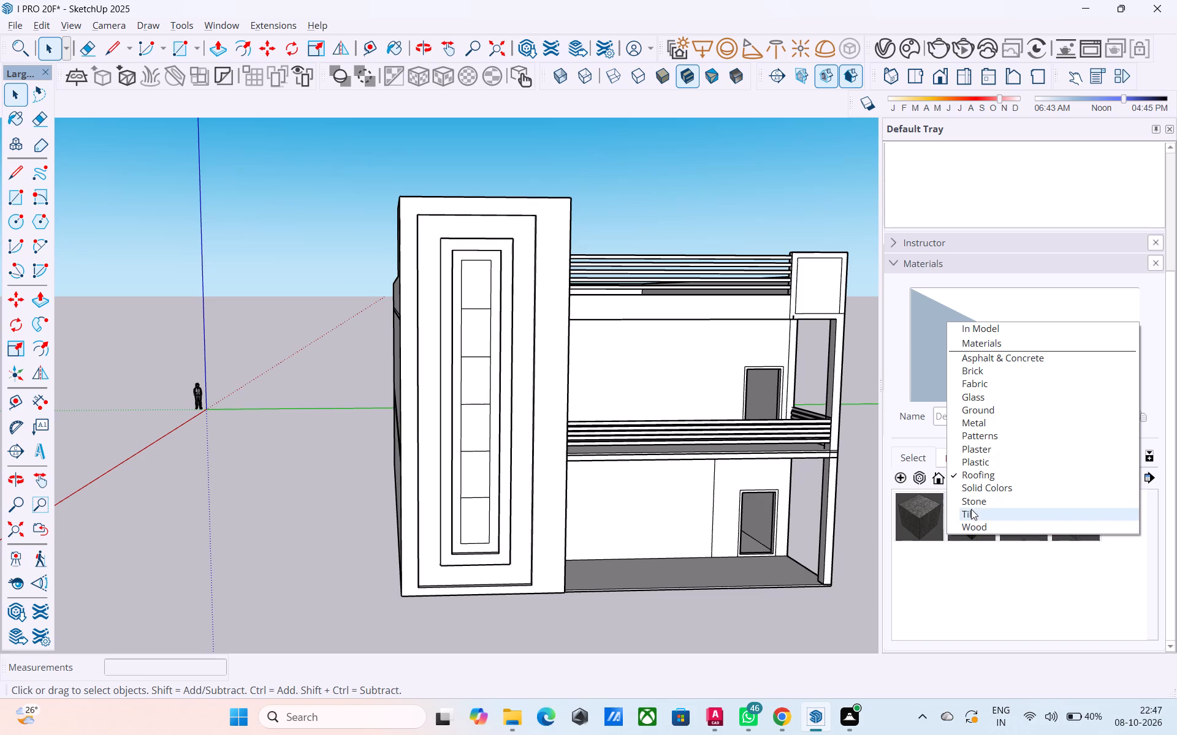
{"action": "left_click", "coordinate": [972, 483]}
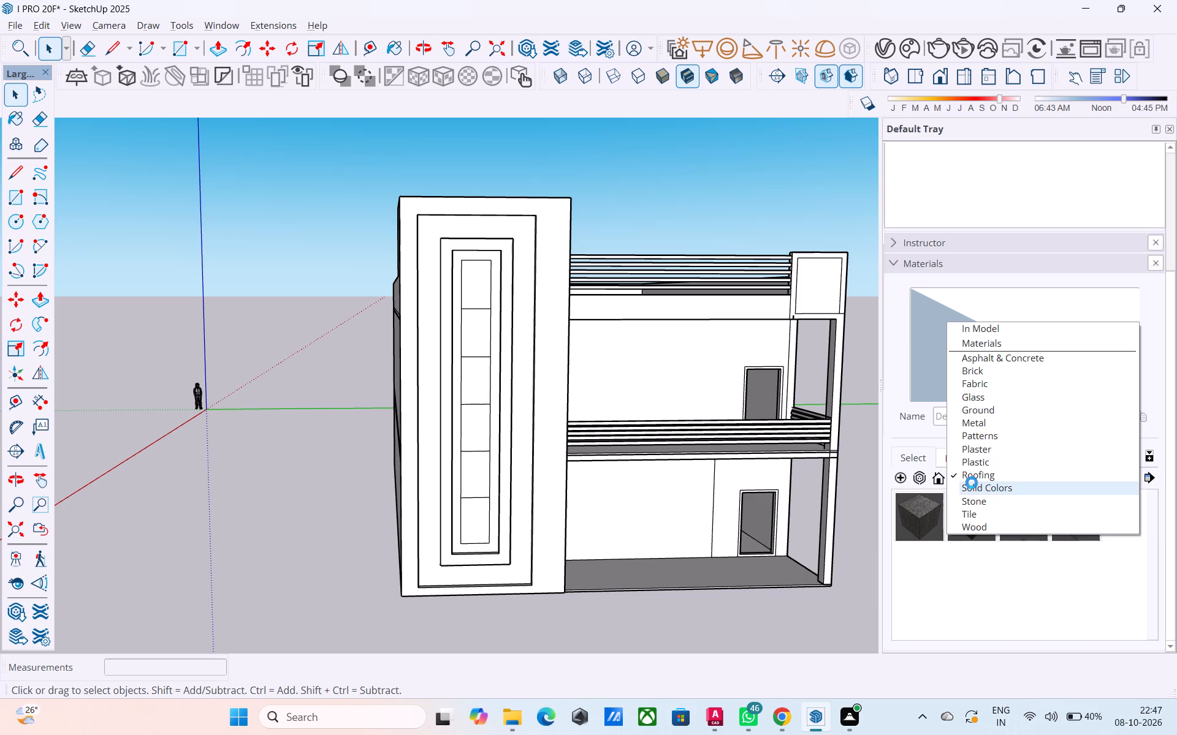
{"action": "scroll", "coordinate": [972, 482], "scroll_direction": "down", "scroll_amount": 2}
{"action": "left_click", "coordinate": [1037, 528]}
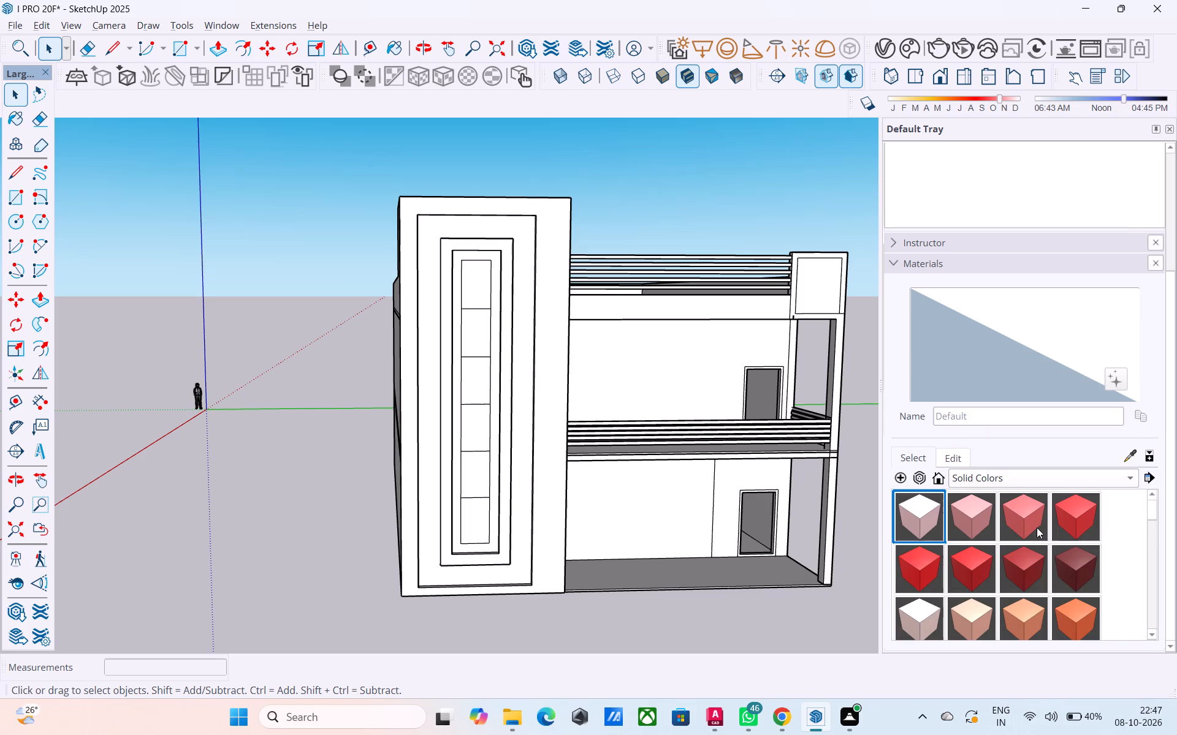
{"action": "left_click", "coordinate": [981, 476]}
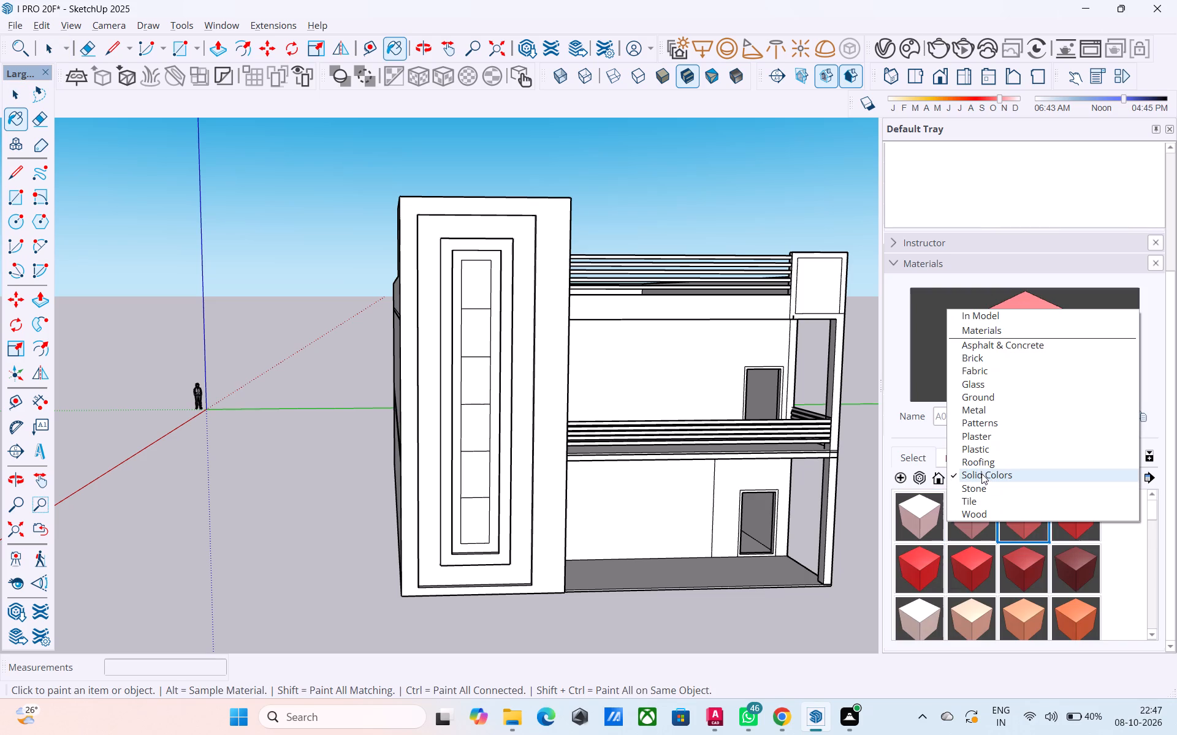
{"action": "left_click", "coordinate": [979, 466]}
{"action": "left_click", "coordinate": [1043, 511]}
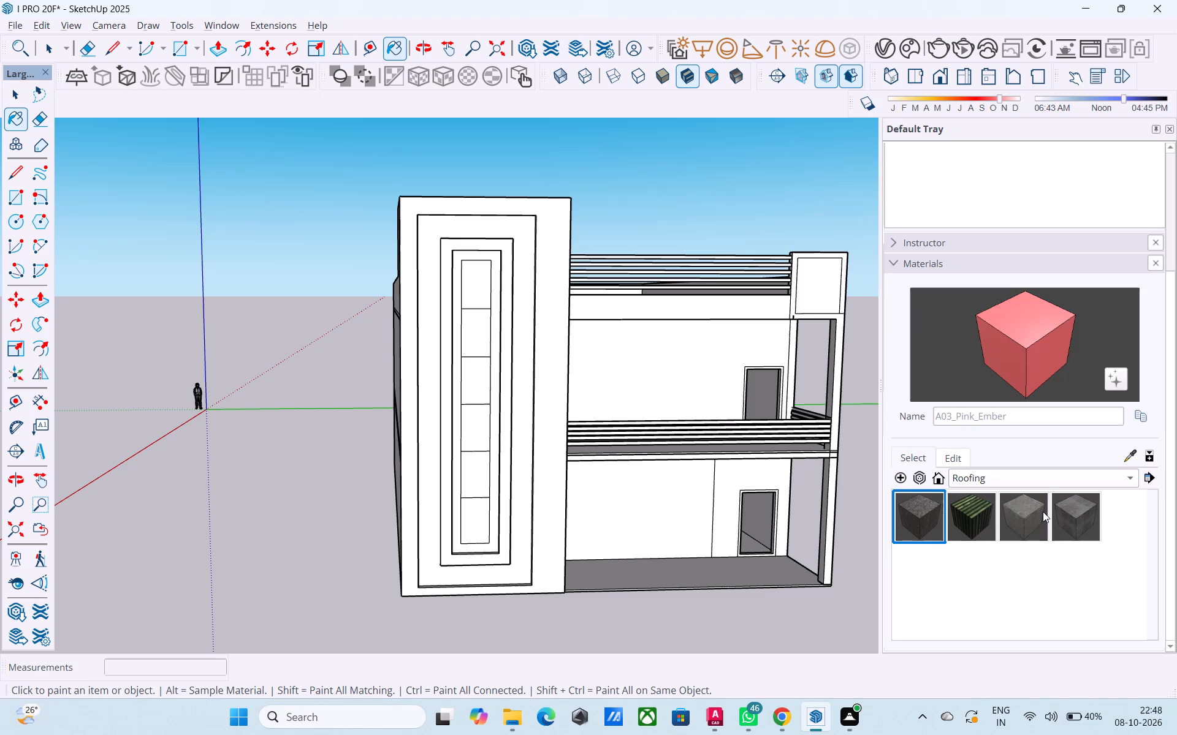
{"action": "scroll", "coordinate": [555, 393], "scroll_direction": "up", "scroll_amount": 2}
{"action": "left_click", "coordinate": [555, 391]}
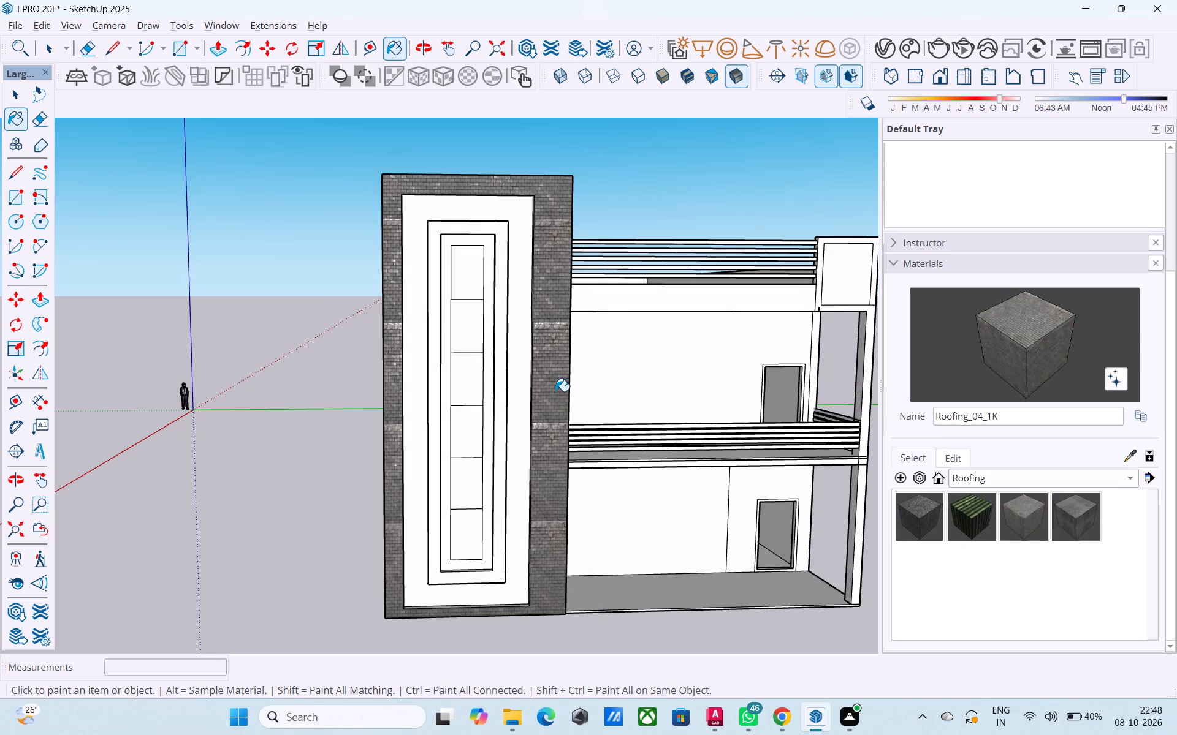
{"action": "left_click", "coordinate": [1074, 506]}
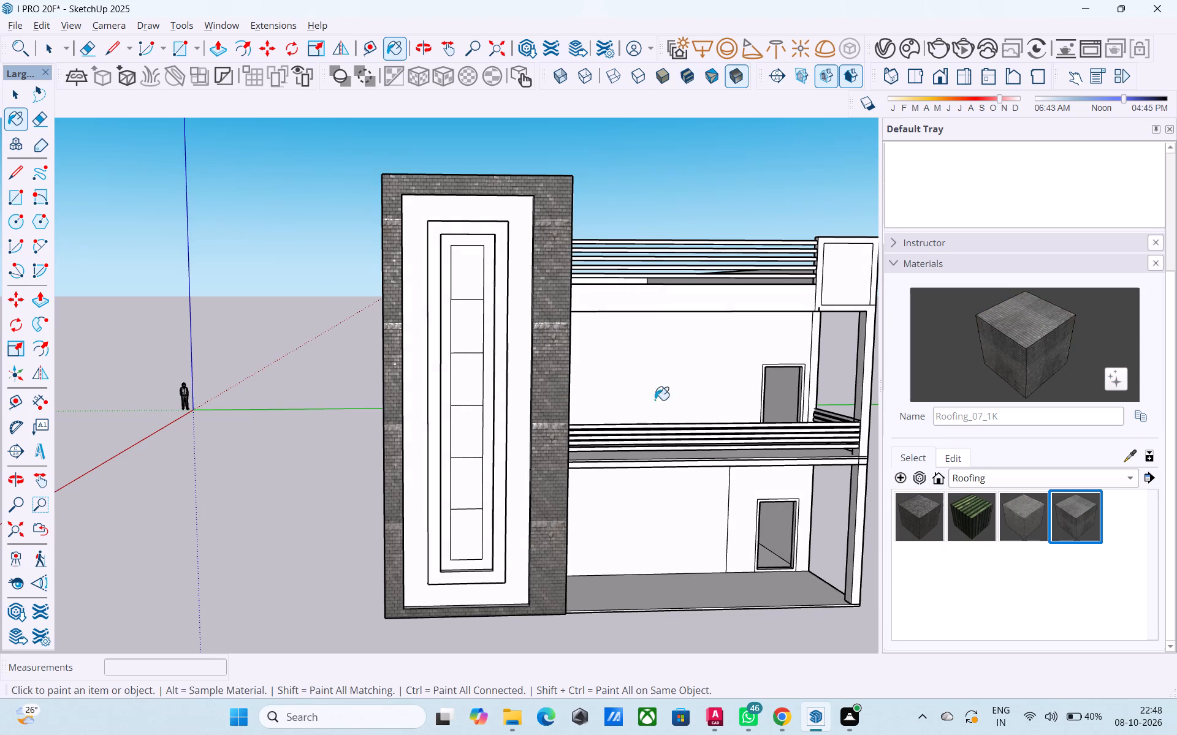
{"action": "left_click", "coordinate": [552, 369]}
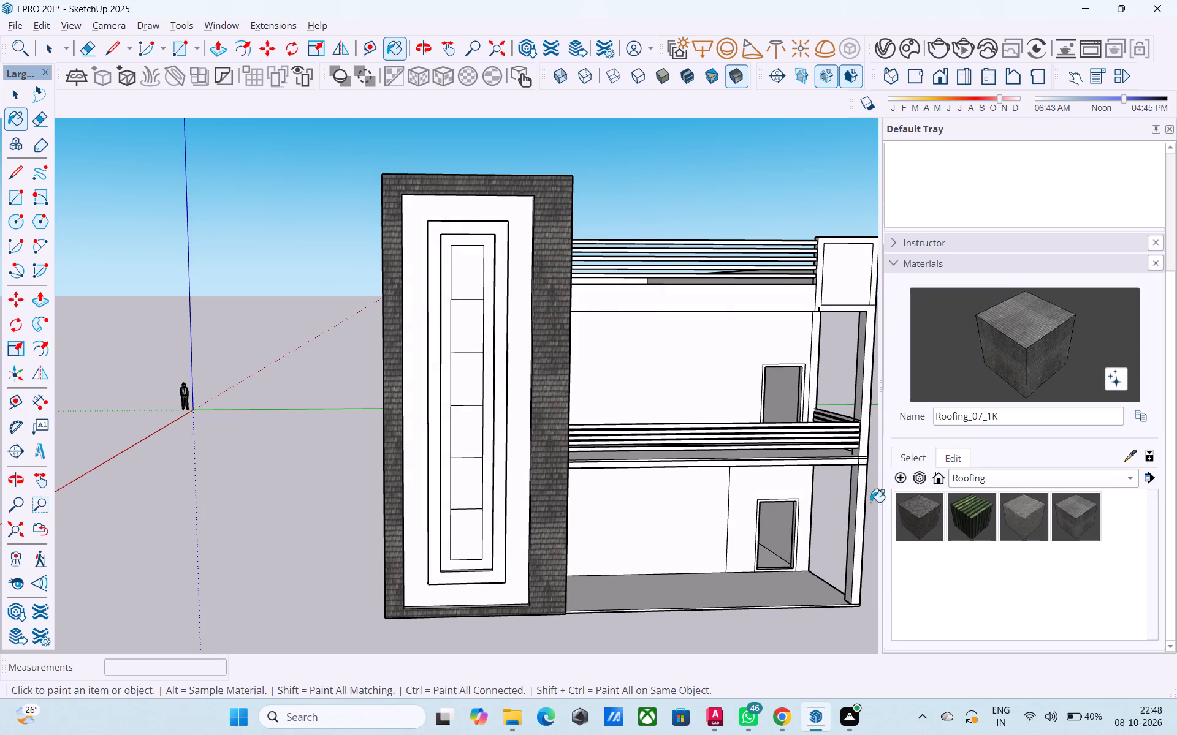
Paint the tower's outer front frame and the inner raised ring with Roofing_01_1K.
{"action": "left_click", "coordinate": [906, 518]}
{"action": "left_click", "coordinate": [562, 392]}
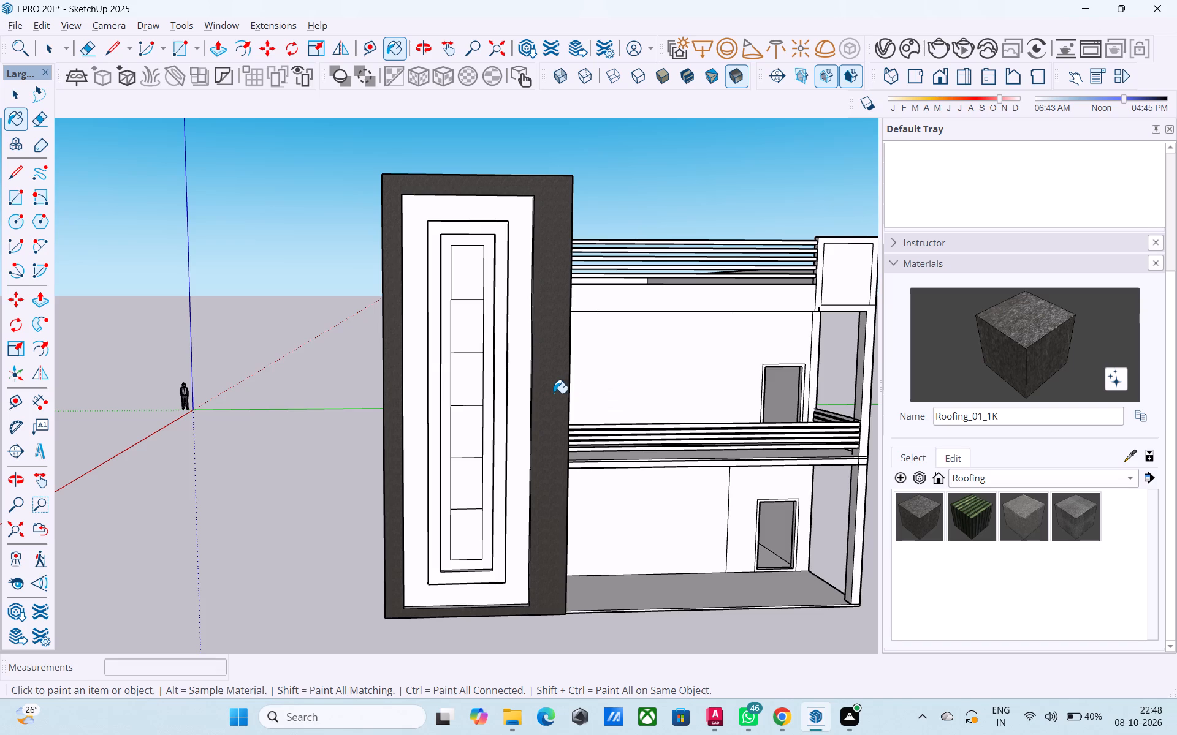
{"action": "scroll", "coordinate": [508, 382], "scroll_direction": "up", "scroll_amount": 5}
{"action": "left_click", "coordinate": [500, 374]}
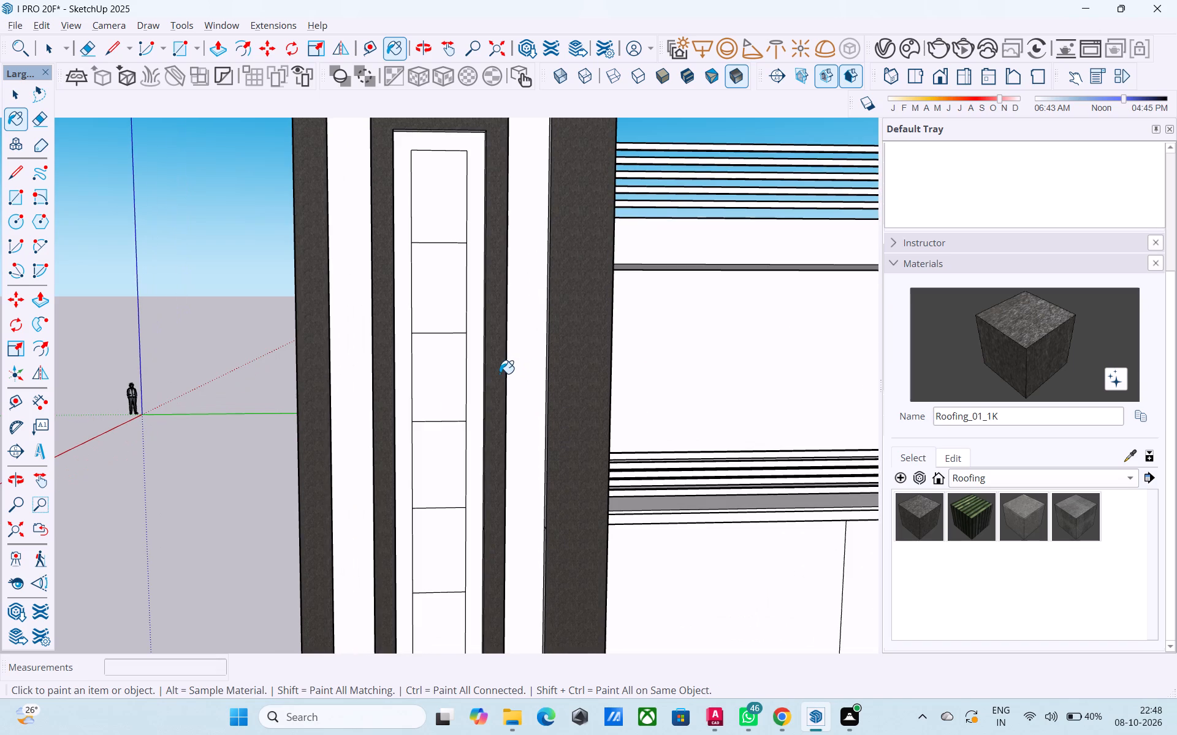
{"action": "scroll", "coordinate": [500, 374], "scroll_direction": "down", "scroll_amount": 5}
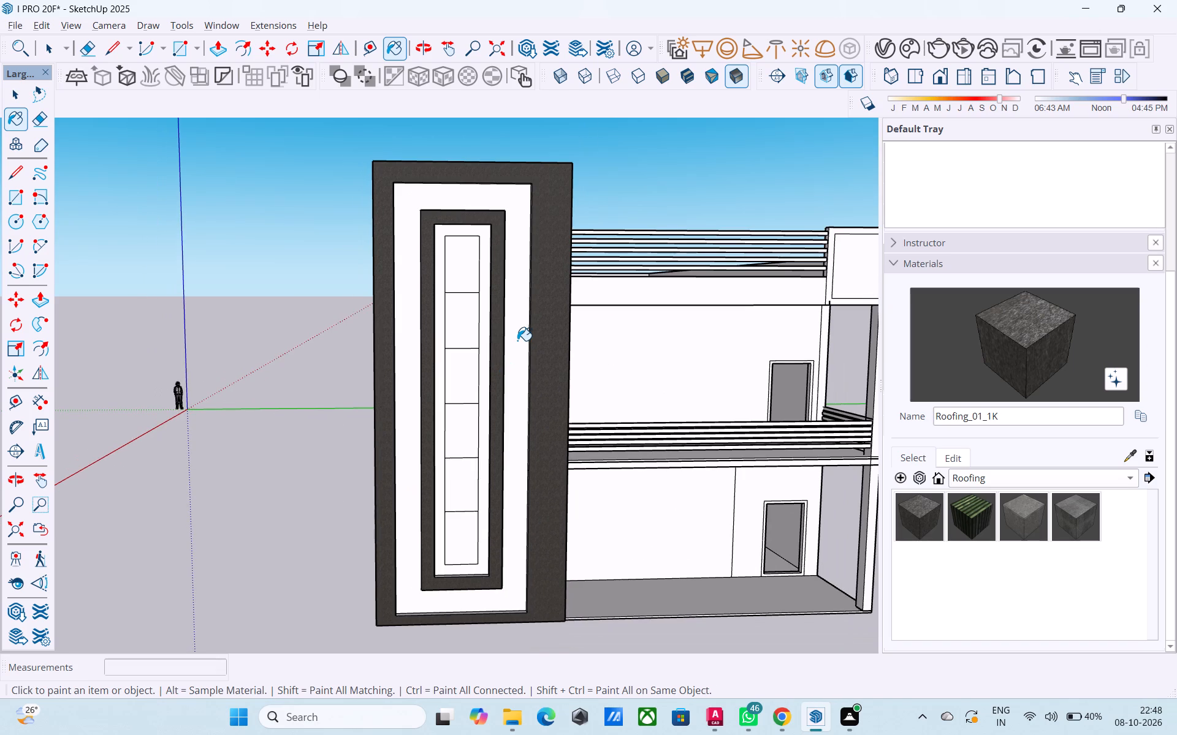
Paint the wide recessed band between the two dark frames with the wood material Plywood_01_1K.
{"action": "scroll", "coordinate": [753, 390], "scroll_direction": "up", "scroll_amount": 1}
{"action": "left_click", "coordinate": [976, 483]}
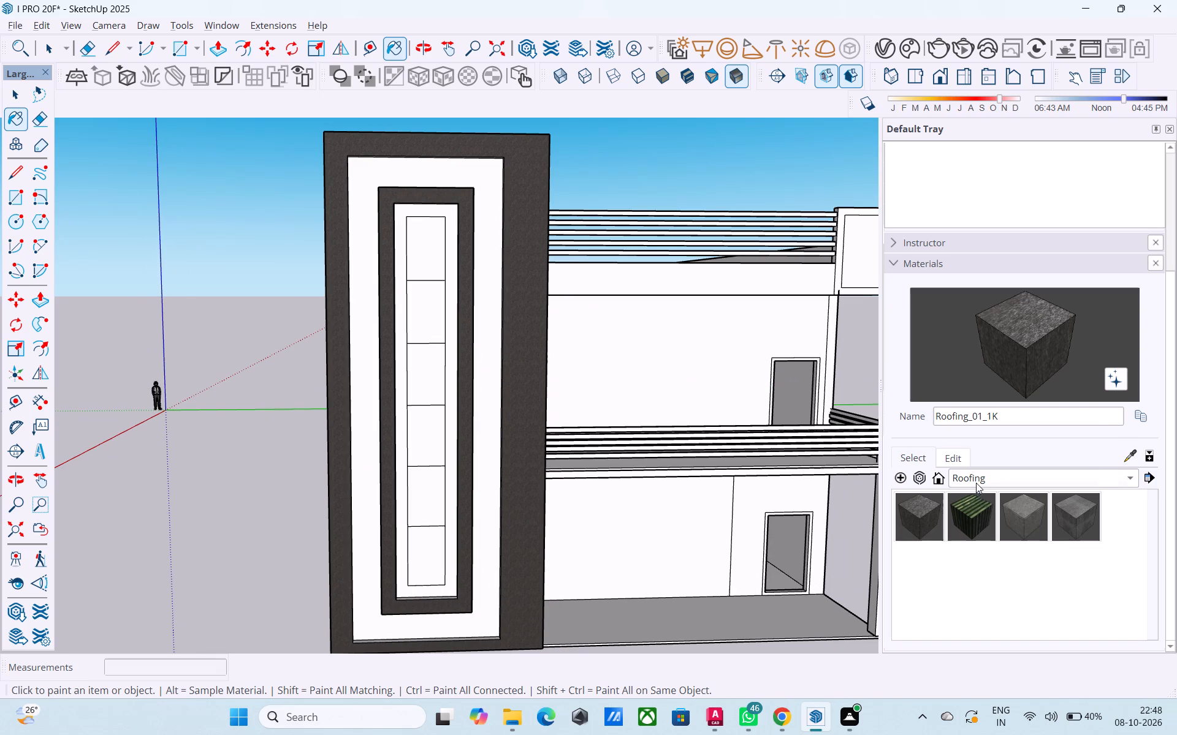
{"action": "left_click", "coordinate": [981, 522]}
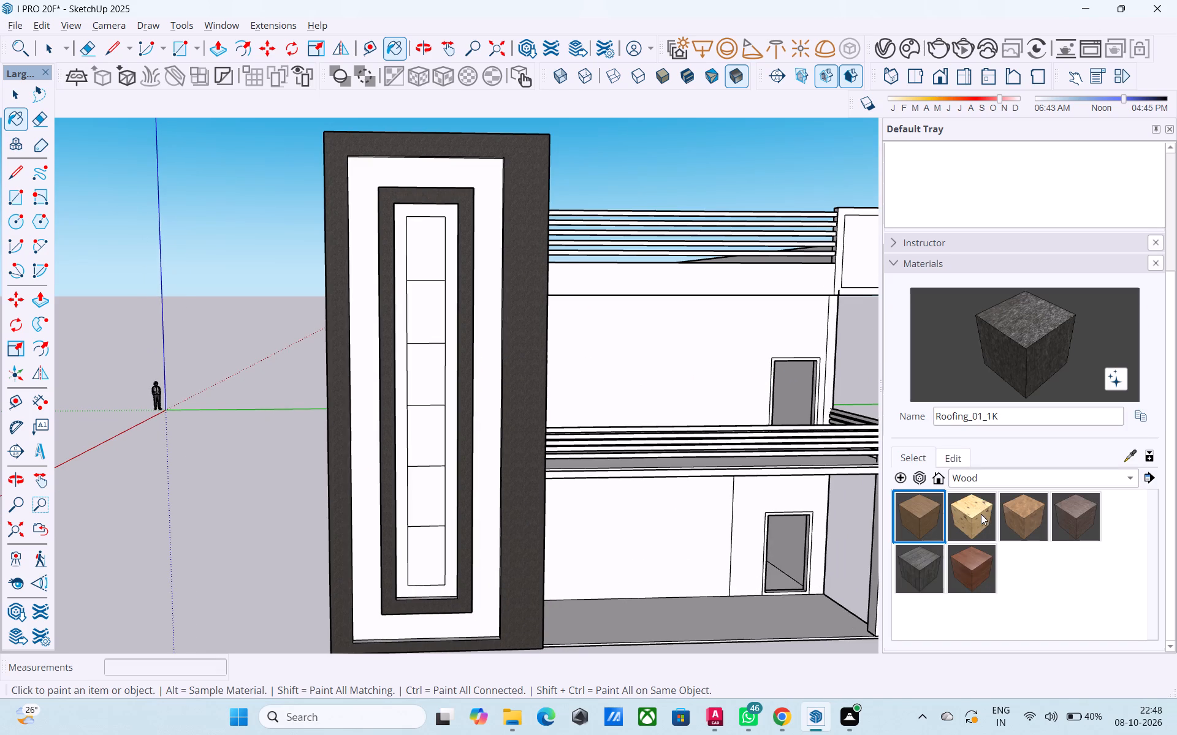
{"action": "left_click", "coordinate": [972, 556]}
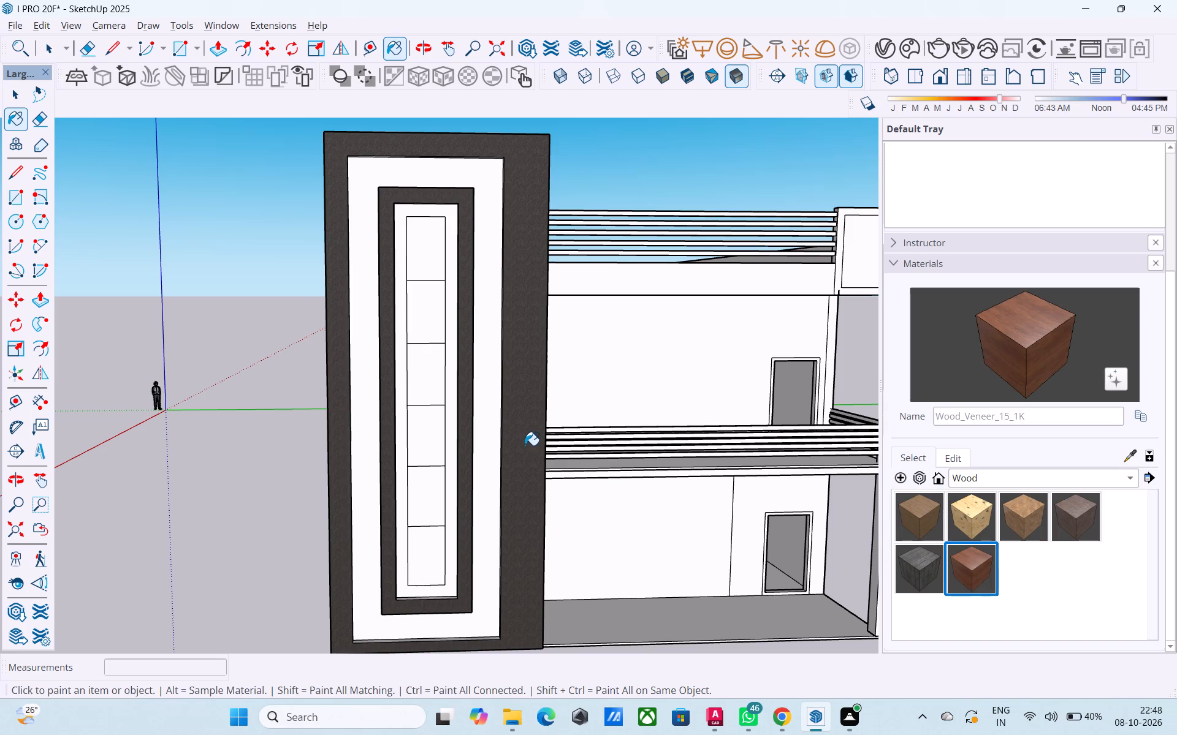
{"action": "left_click", "coordinate": [905, 523]}
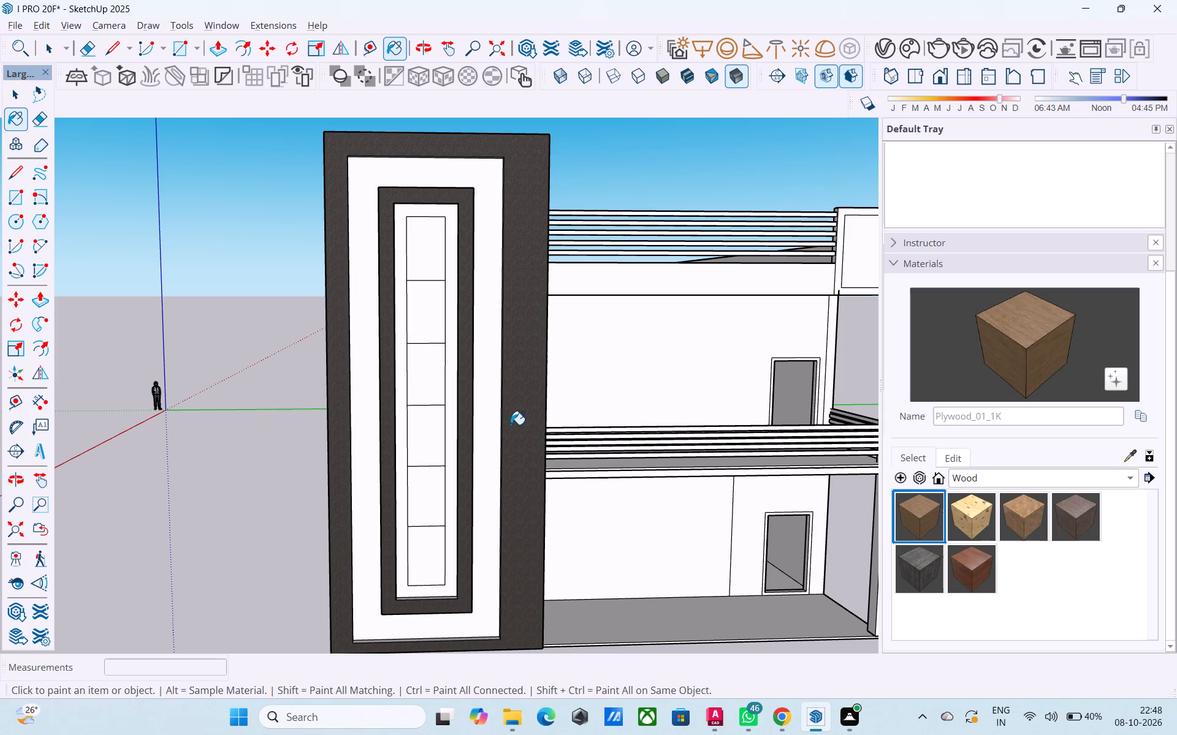
{"action": "left_click", "coordinate": [909, 514]}
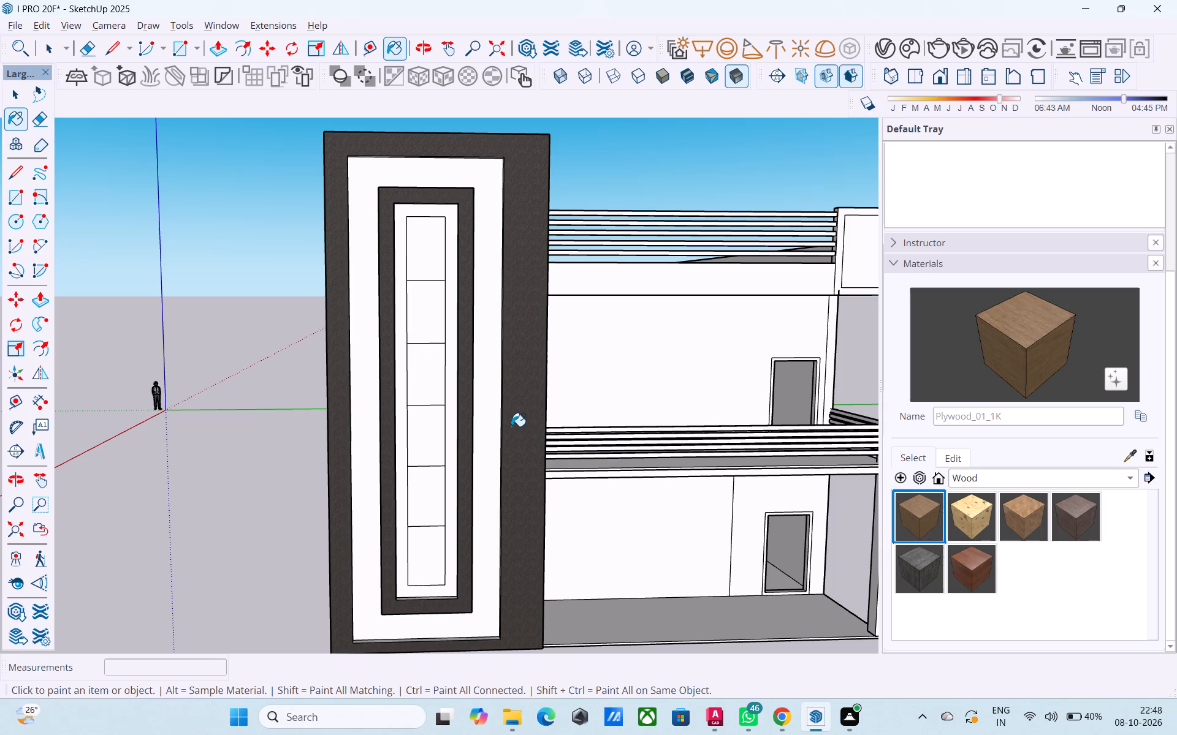
{"action": "left_click", "coordinate": [498, 420]}
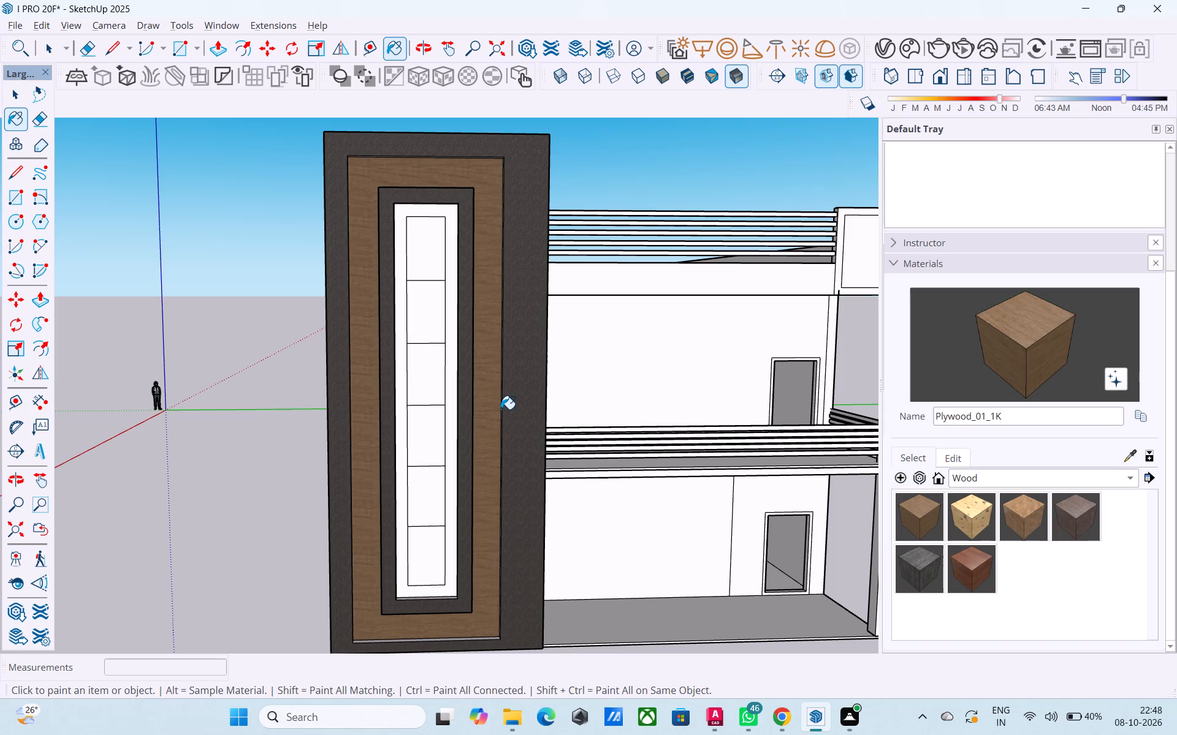
Paint all six cells of the divided centre strip with the wood material Plywood_08_1K.
{"action": "scroll", "coordinate": [501, 409], "scroll_direction": "down", "scroll_amount": 3}
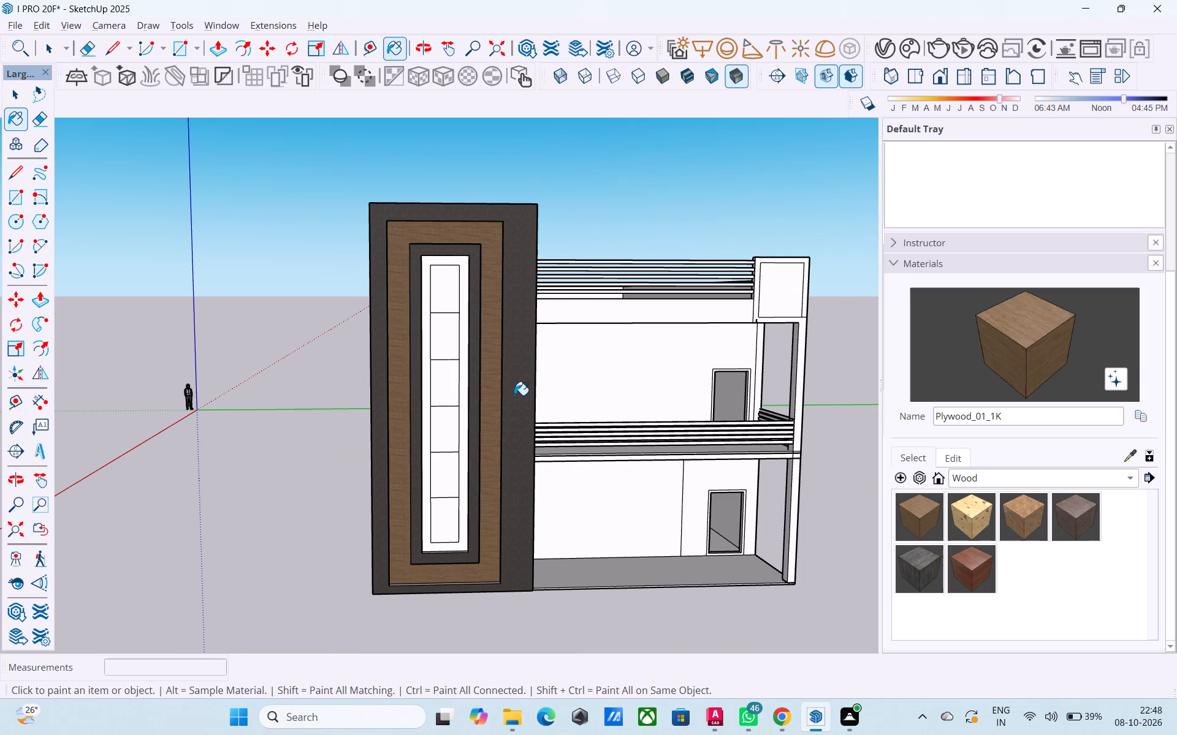
{"action": "left_click", "coordinate": [960, 505]}
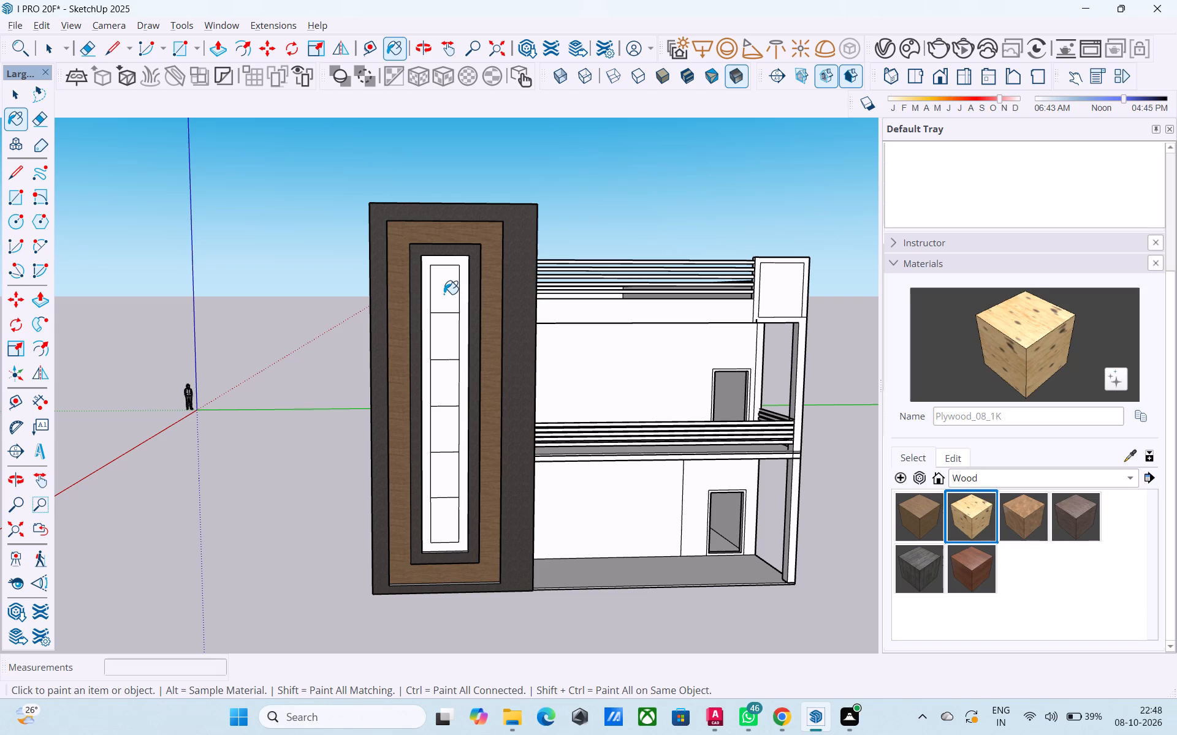
{"action": "left_click", "coordinate": [448, 292]}
{"action": "left_click", "coordinate": [451, 337]}
{"action": "left_click", "coordinate": [451, 391]}
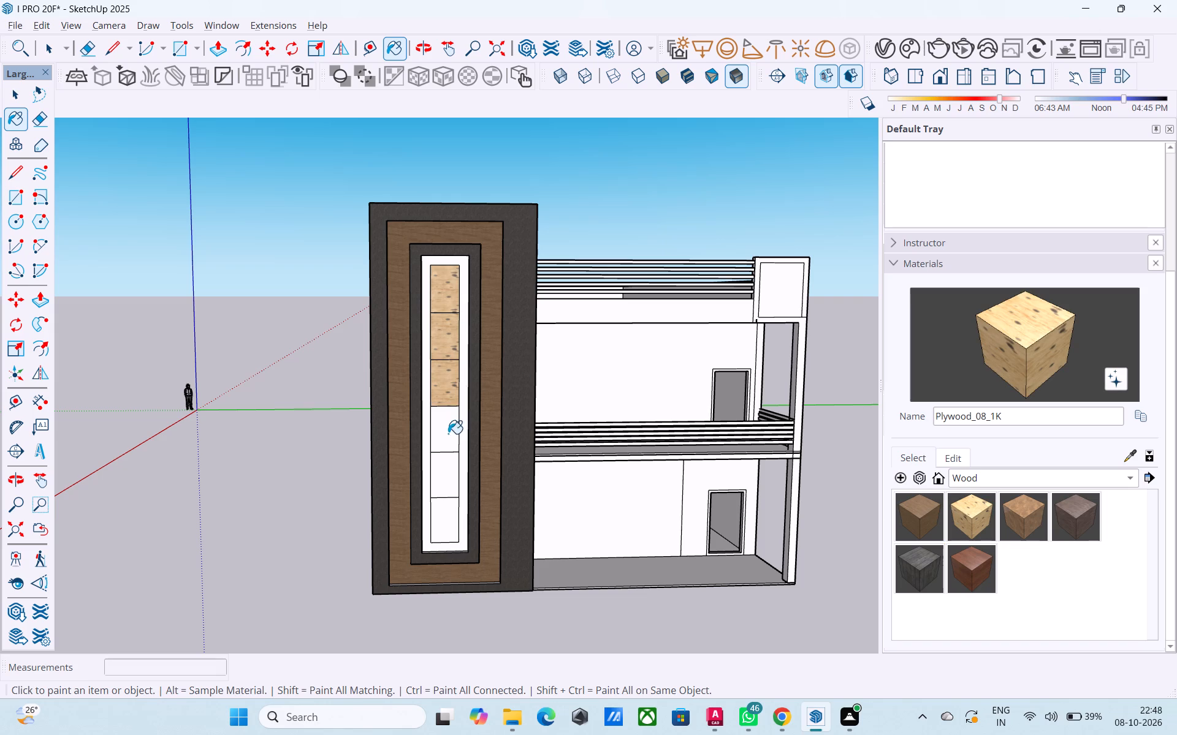
{"action": "left_click", "coordinate": [448, 434]}
{"action": "left_click", "coordinate": [441, 475]}
{"action": "left_click", "coordinate": [446, 524]}
Repaint the top two cells of the centre strip with the metal material Metal_10_1K.
{"action": "left_click", "coordinate": [969, 477]}
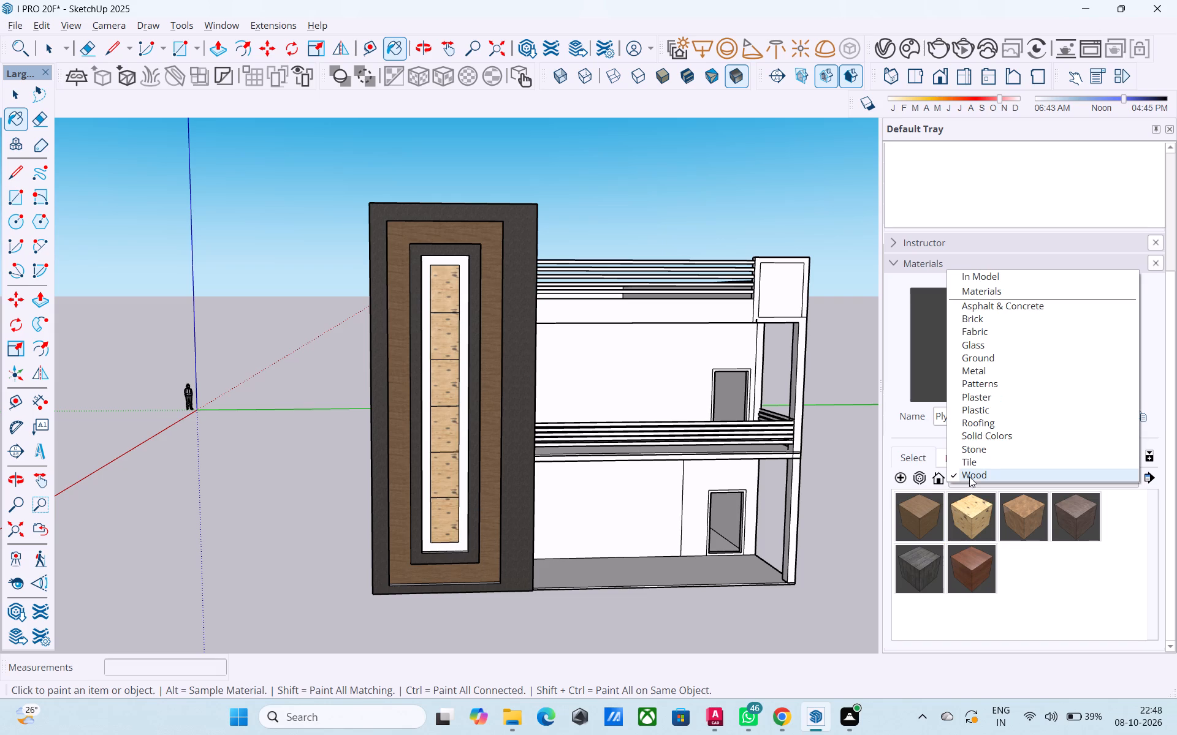
{"action": "left_click", "coordinate": [977, 369]}
{"action": "left_click", "coordinate": [986, 513]}
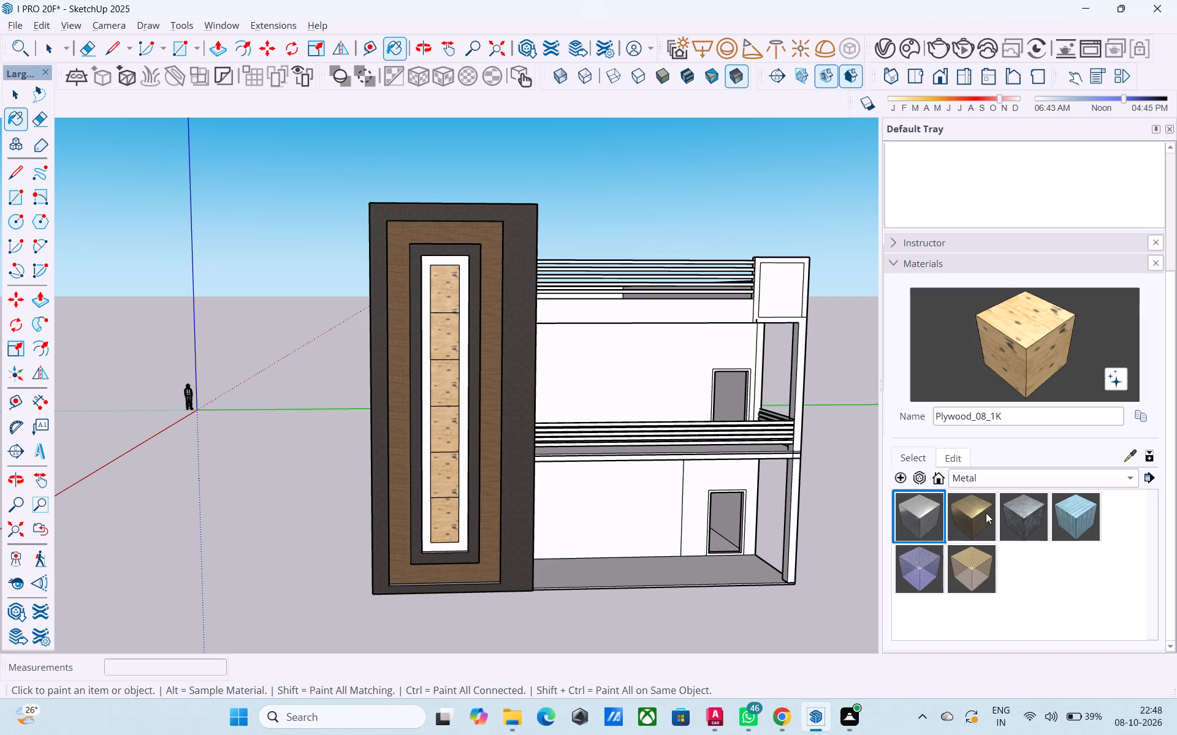
{"action": "left_click", "coordinate": [446, 295]}
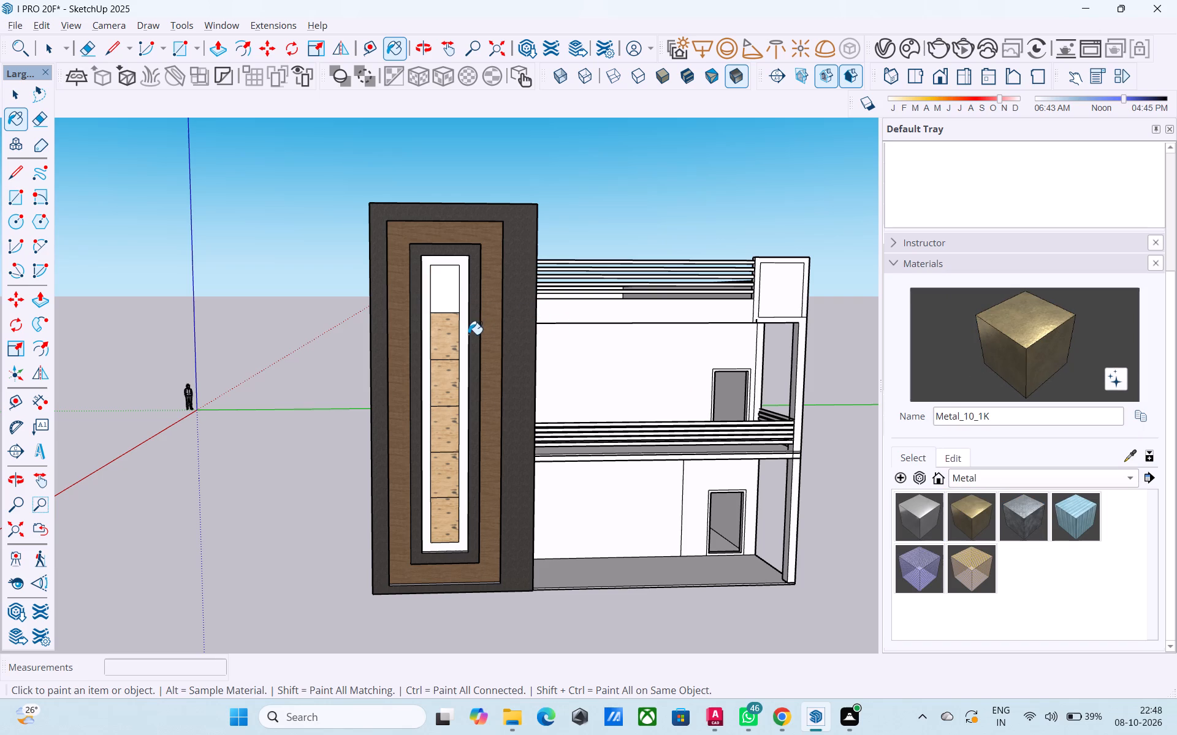
{"action": "left_click", "coordinate": [444, 328]}
{"action": "left_click", "coordinate": [985, 343]}
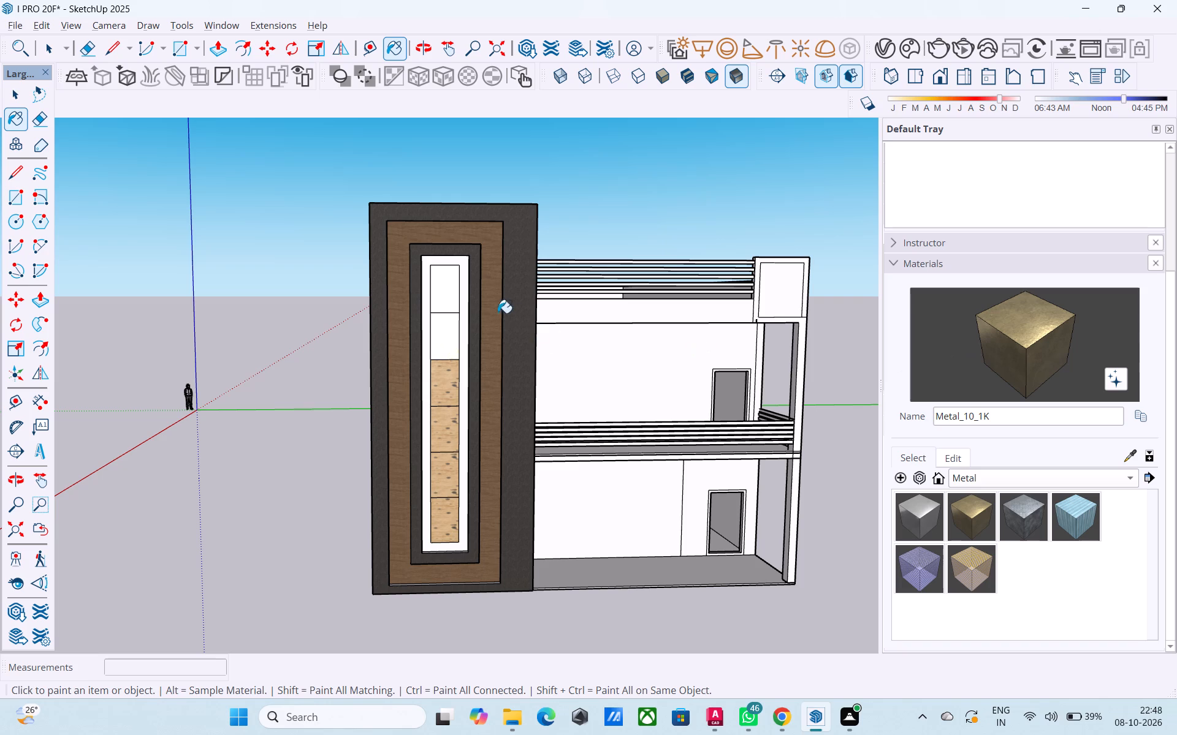
Repaint the remaining four cells of the tower's centre strip with the metal material Metal_10_1K.
{"action": "left_click", "coordinate": [447, 287]}
{"action": "left_click", "coordinate": [441, 333]}
{"action": "left_click", "coordinate": [451, 372]}
{"action": "scroll", "coordinate": [446, 362], "scroll_direction": "up", "scroll_amount": 6}
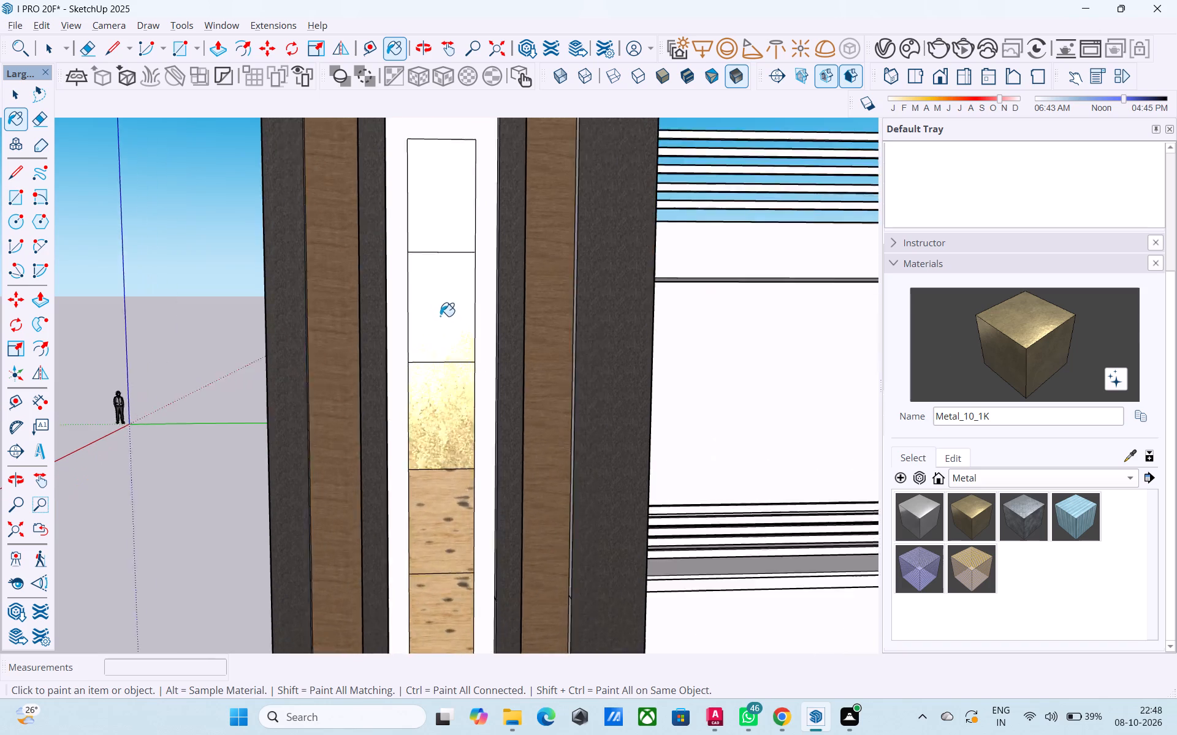
{"action": "scroll", "coordinate": [440, 316], "scroll_direction": "up", "scroll_amount": 4}
{"action": "scroll", "coordinate": [436, 337], "scroll_direction": "down", "scroll_amount": 4}
{"action": "left_click", "coordinate": [441, 467]}
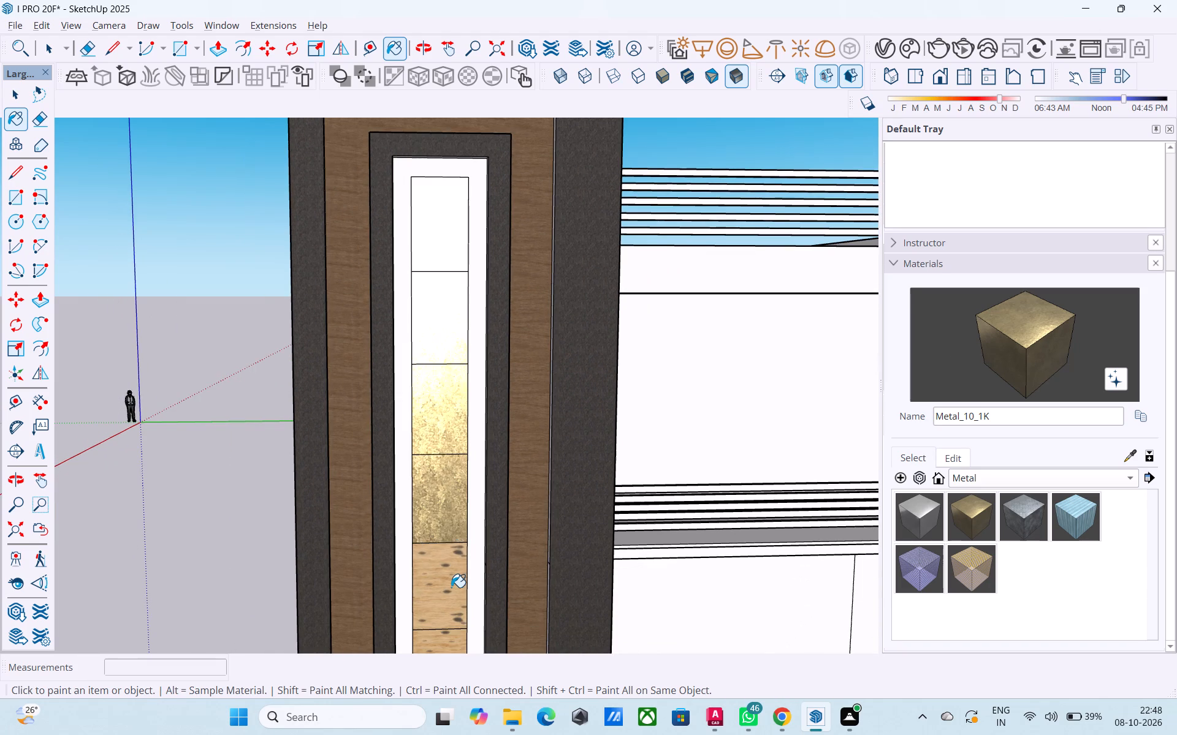
{"action": "left_click", "coordinate": [451, 587]}
{"action": "scroll", "coordinate": [431, 519], "scroll_direction": "down", "scroll_amount": 4}
{"action": "middle_click_drag", "start_coordinate": [431, 518], "coordinate": [515, 538]}
{"action": "scroll", "coordinate": [482, 518], "scroll_direction": "down", "scroll_amount": 4}
{"action": "middle_click_drag", "start_coordinate": [470, 540], "coordinate": [481, 545]}
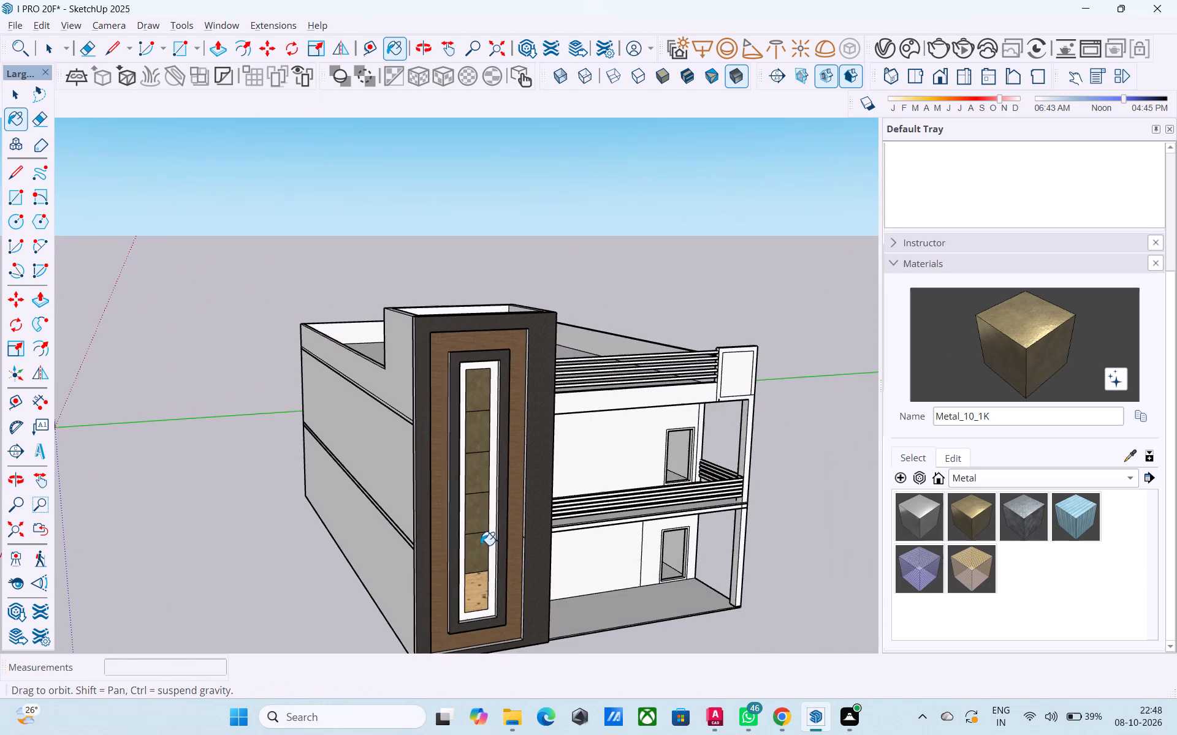
{"action": "middle_click_drag", "start_coordinate": [481, 545], "coordinate": [481, 544]}
{"action": "scroll", "coordinate": [473, 594], "scroll_direction": "up", "scroll_amount": 2}
{"action": "left_click", "coordinate": [474, 592]}
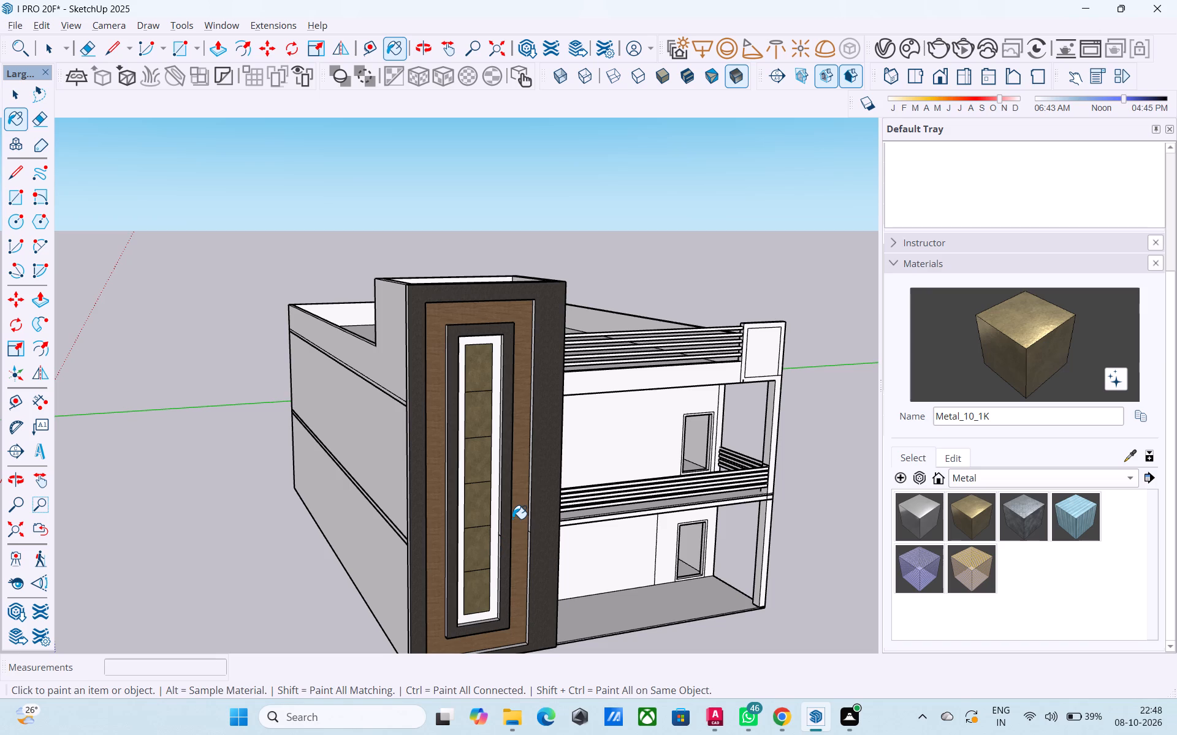
{"action": "middle_click_drag", "start_coordinate": [509, 520], "coordinate": [489, 513]}
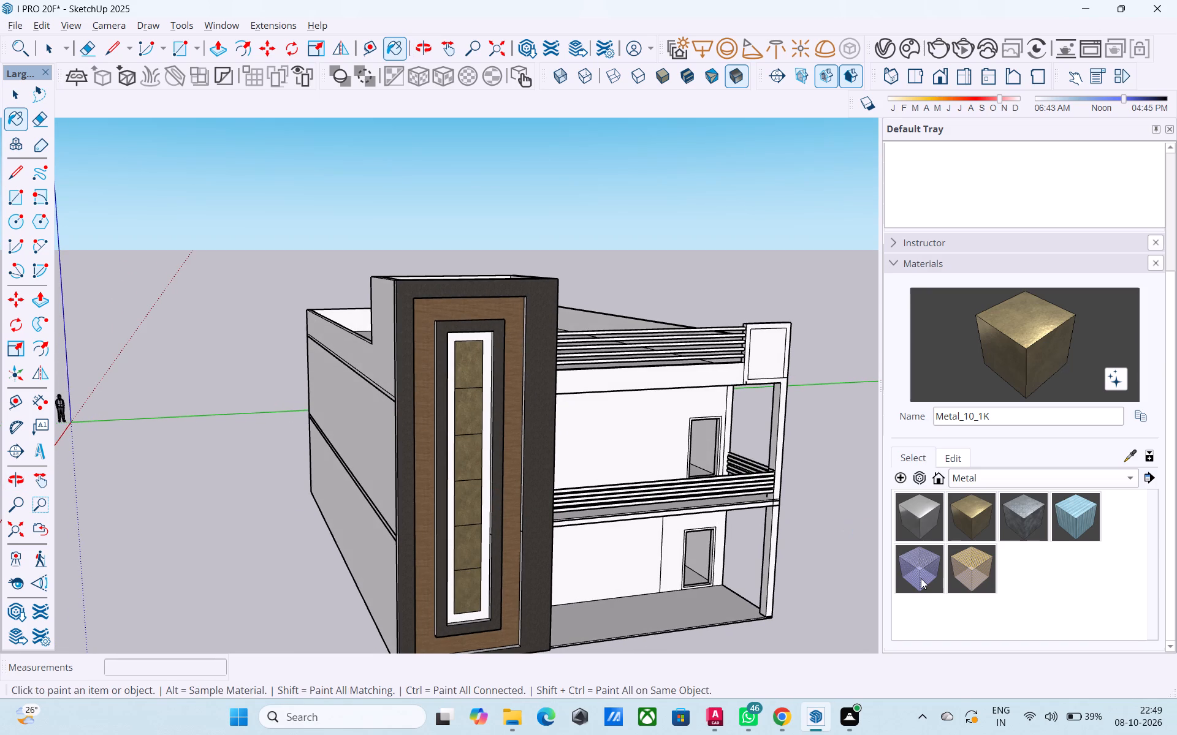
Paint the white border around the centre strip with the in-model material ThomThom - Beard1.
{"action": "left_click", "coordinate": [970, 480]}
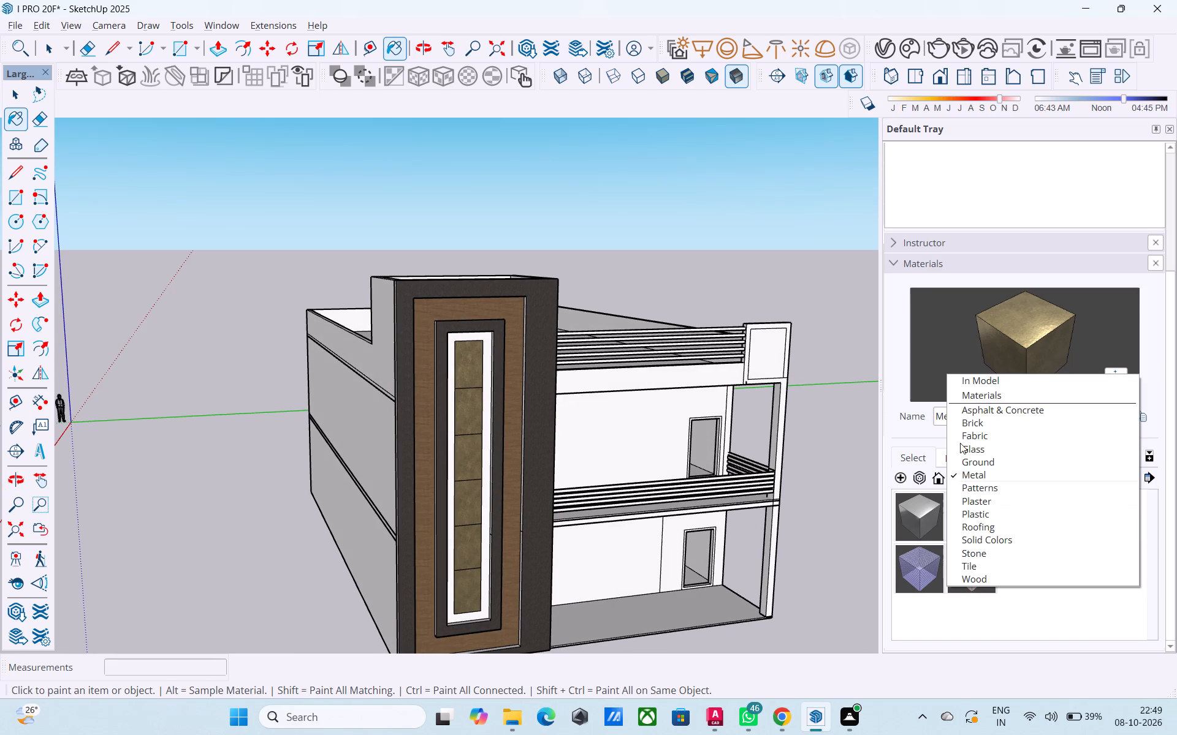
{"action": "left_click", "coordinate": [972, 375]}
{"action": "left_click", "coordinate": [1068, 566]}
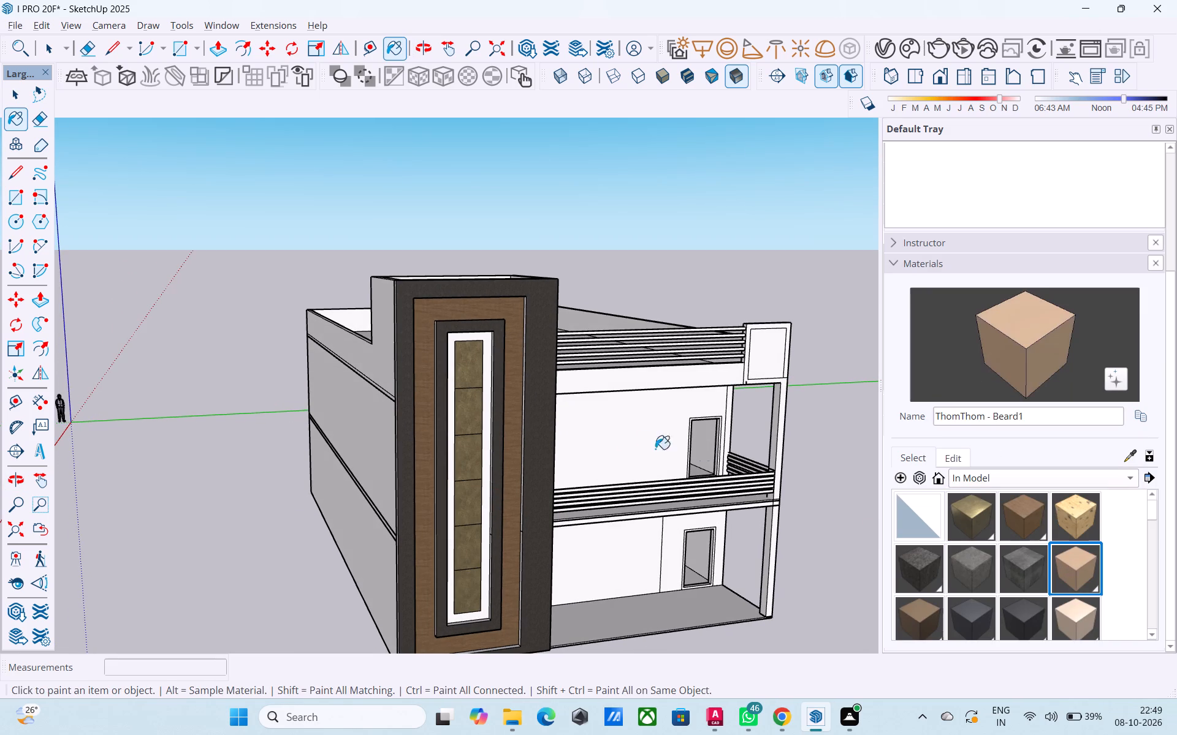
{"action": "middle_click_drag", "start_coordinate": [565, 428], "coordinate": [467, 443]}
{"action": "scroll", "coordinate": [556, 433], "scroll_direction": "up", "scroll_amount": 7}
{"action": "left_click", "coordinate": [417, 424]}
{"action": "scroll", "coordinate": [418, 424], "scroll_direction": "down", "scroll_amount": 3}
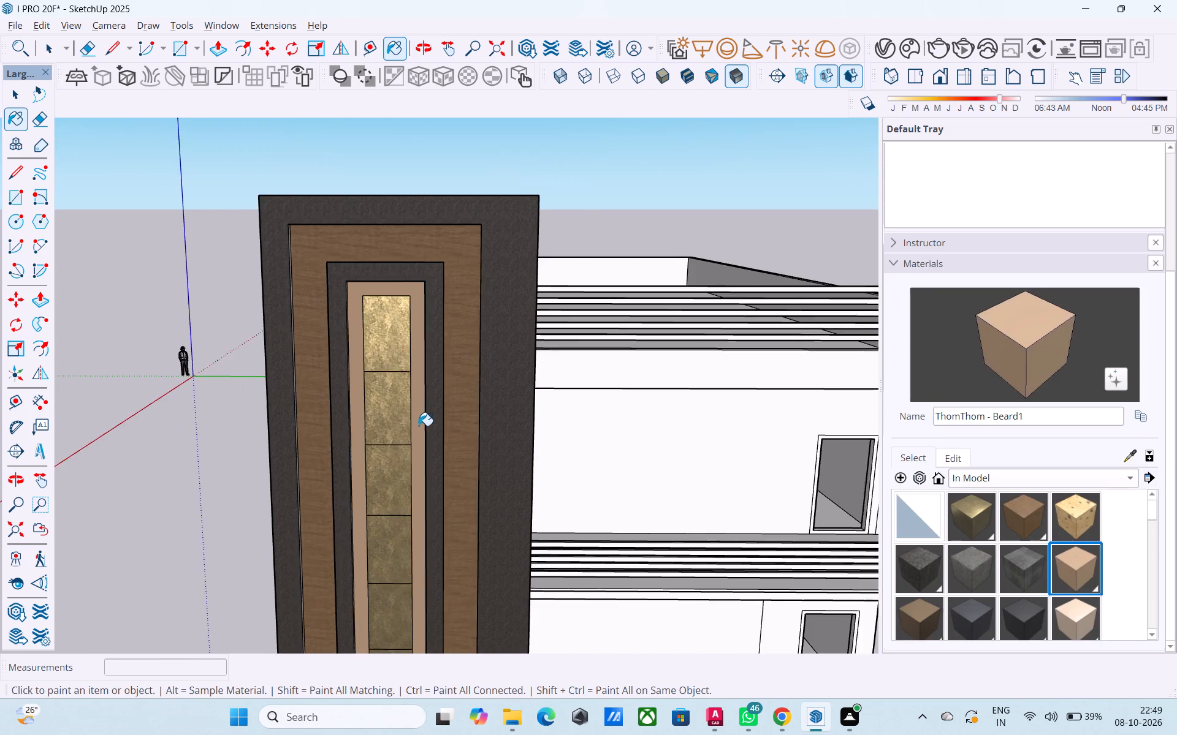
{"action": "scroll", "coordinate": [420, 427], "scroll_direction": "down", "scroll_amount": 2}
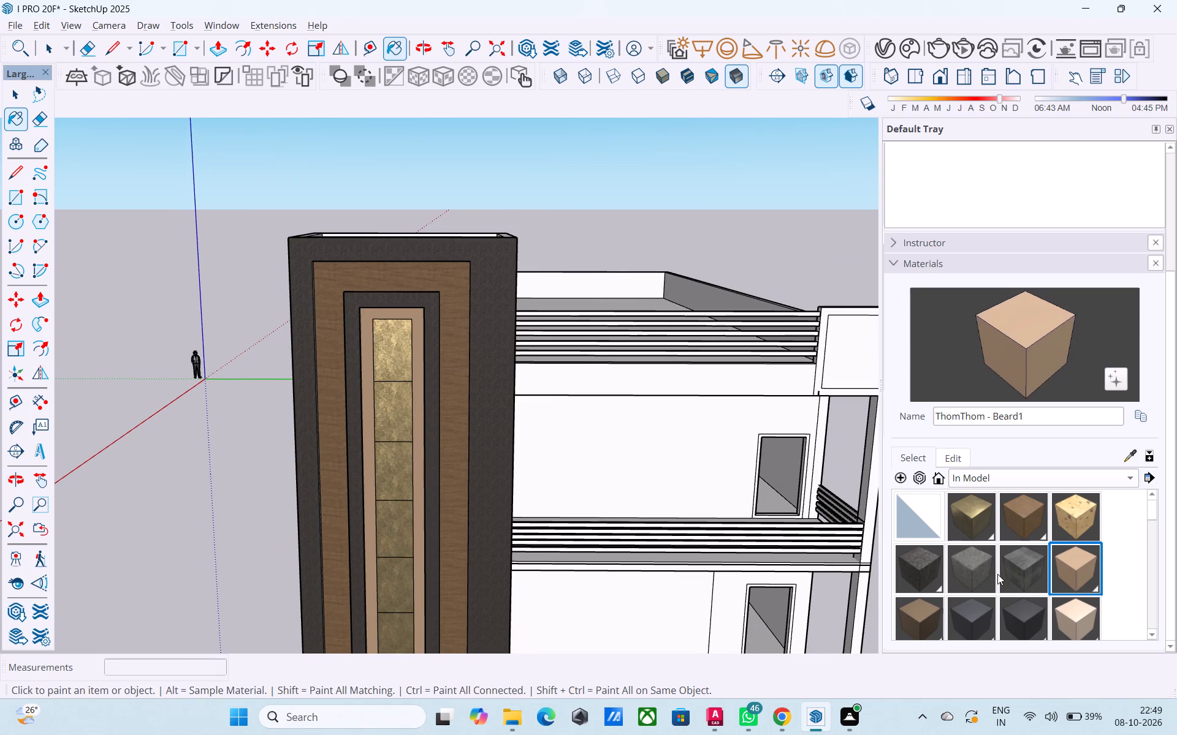
Paint the border around the metal centre strip with the in-model material ThomThom - Complexion1.
{"action": "scroll", "coordinate": [1057, 579], "scroll_direction": "down", "scroll_amount": 1}
{"action": "left_click", "coordinate": [1072, 604]}
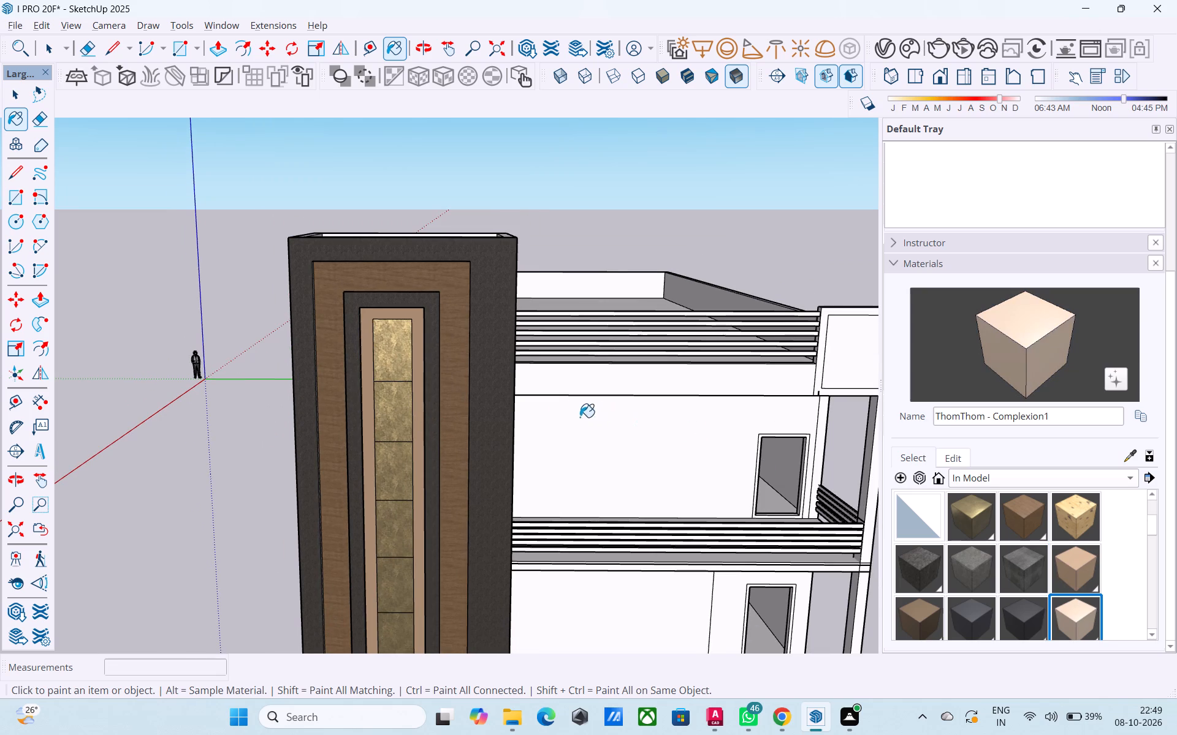
{"action": "left_click", "coordinate": [418, 382]}
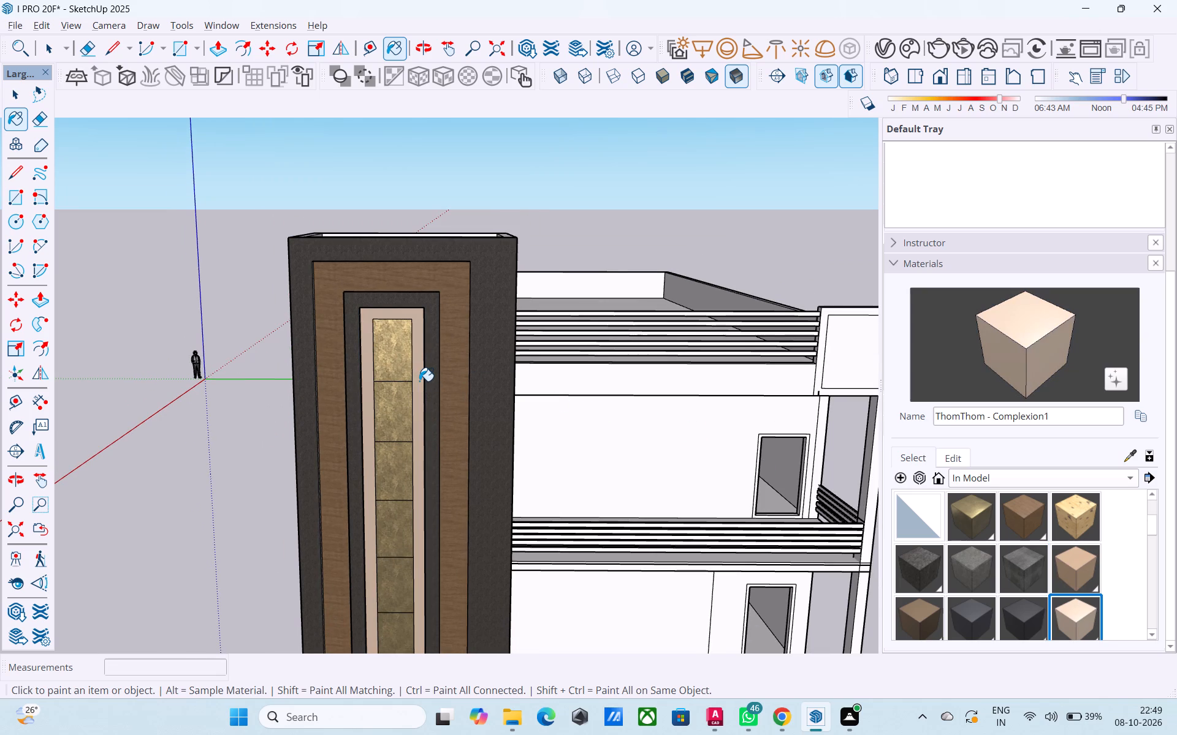
{"action": "key", "text": "space"}
Save the model, purging its unused items.
{"action": "key", "text": "ctrl+s"}
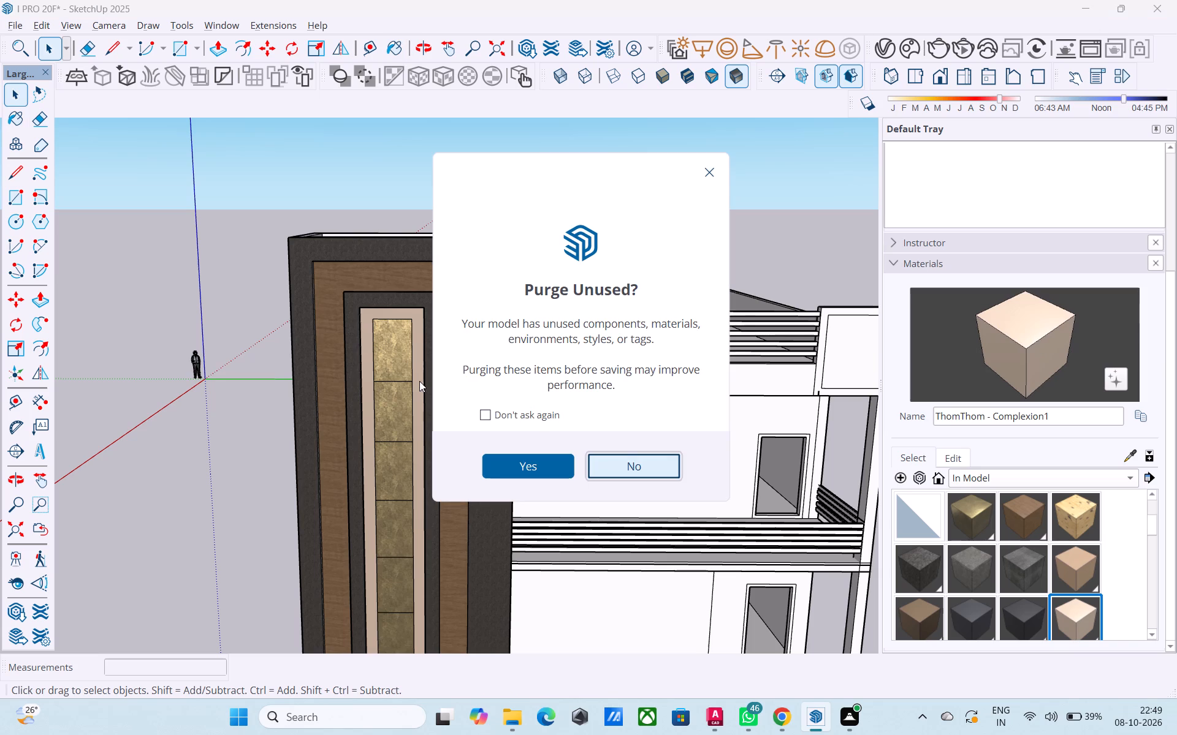
{"action": "left_click", "coordinate": [535, 465]}
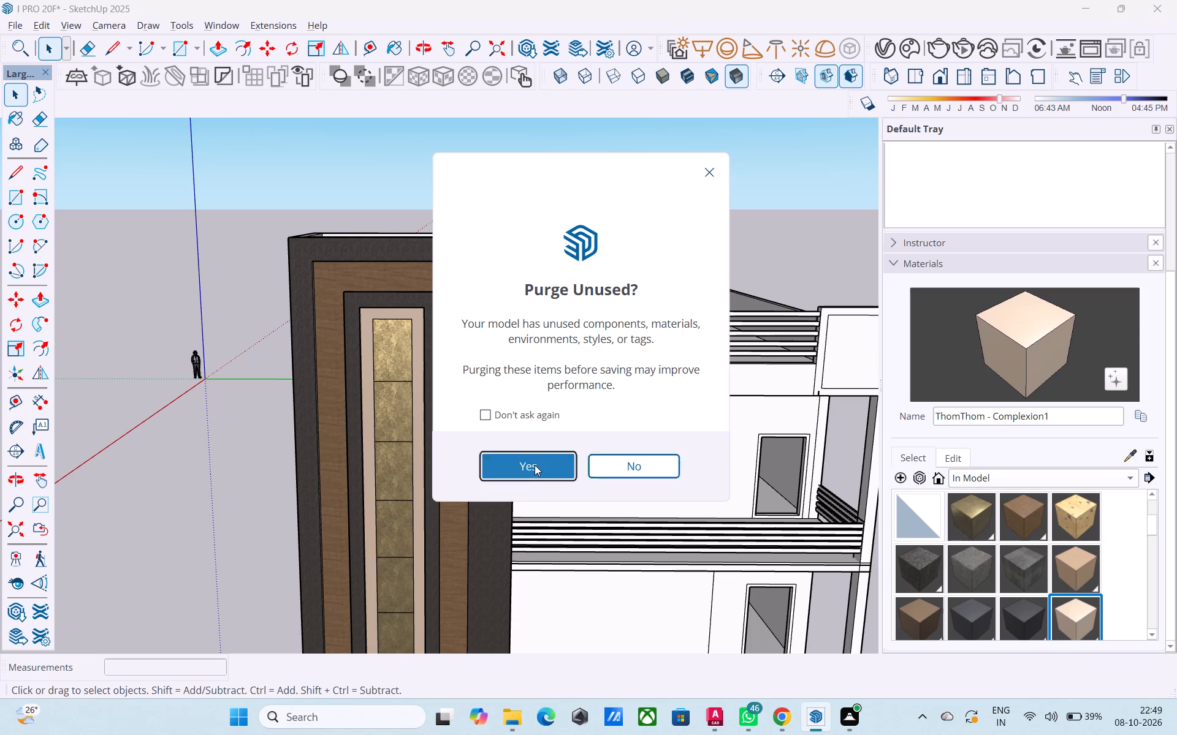
Examine the painted tower front and the unpainted balconies of the house from several angles and distances.
{"action": "scroll", "coordinate": [329, 273], "scroll_direction": "down", "scroll_amount": 5}
{"action": "middle_click_drag", "start_coordinate": [435, 393], "coordinate": [495, 330]}
{"action": "scroll", "coordinate": [448, 363], "scroll_direction": "up", "scroll_amount": 3}
{"action": "middle_click_drag", "start_coordinate": [427, 415], "coordinate": [505, 312]}
{"action": "middle_click_drag", "start_coordinate": [504, 312], "coordinate": [474, 358]}
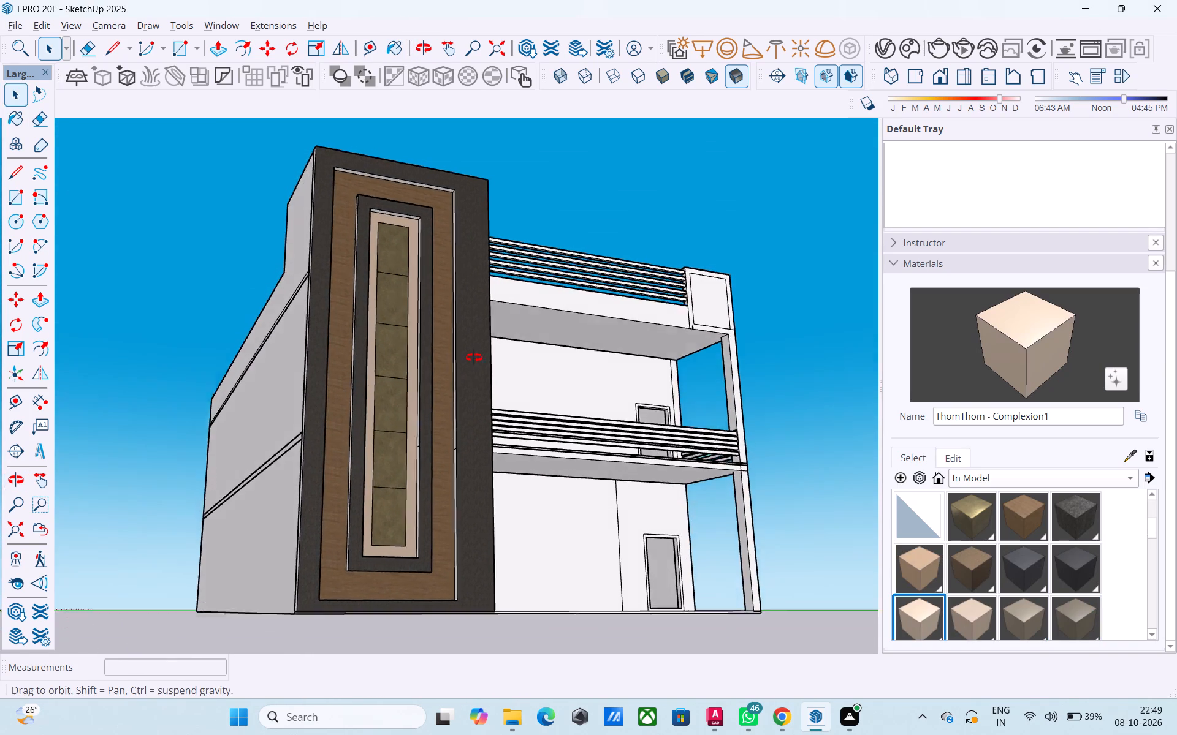
{"action": "middle_click_drag", "start_coordinate": [474, 358], "coordinate": [214, 403]}
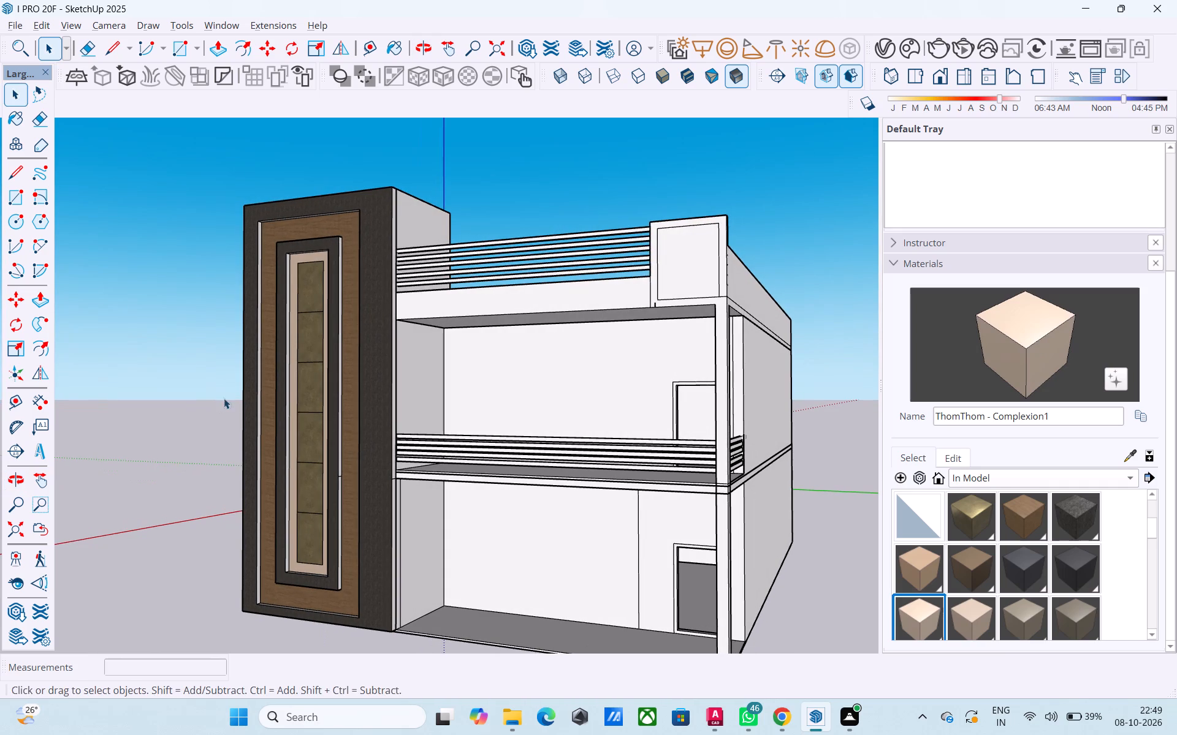
{"action": "middle_click_drag", "start_coordinate": [280, 383], "coordinate": [617, 357]}
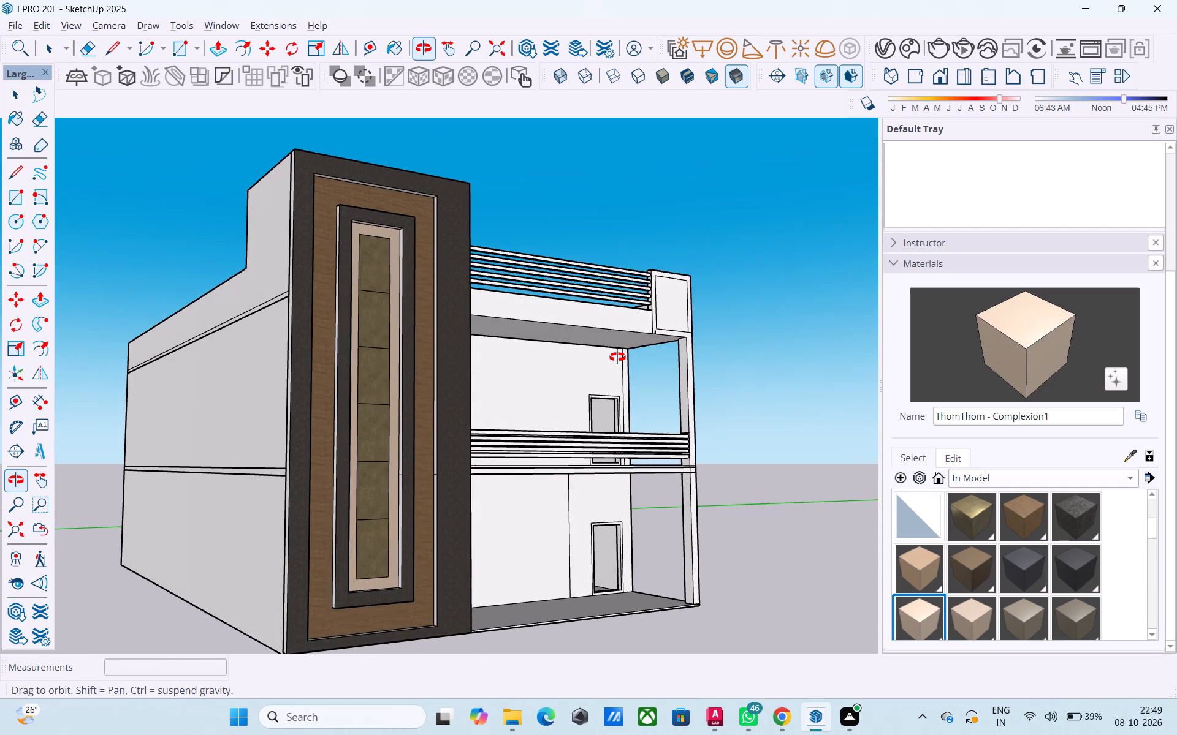
{"action": "middle_click_drag", "start_coordinate": [617, 357], "coordinate": [616, 383]}
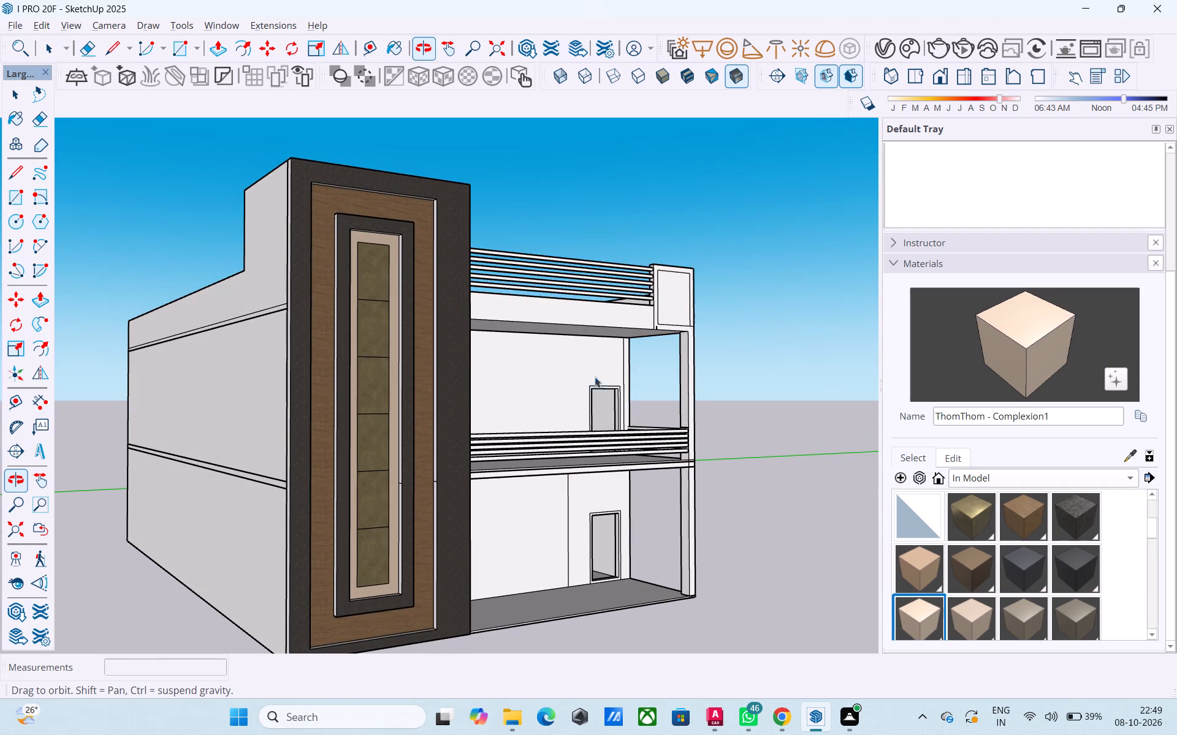
{"action": "middle_click_drag", "start_coordinate": [472, 322], "coordinate": [432, 350]}
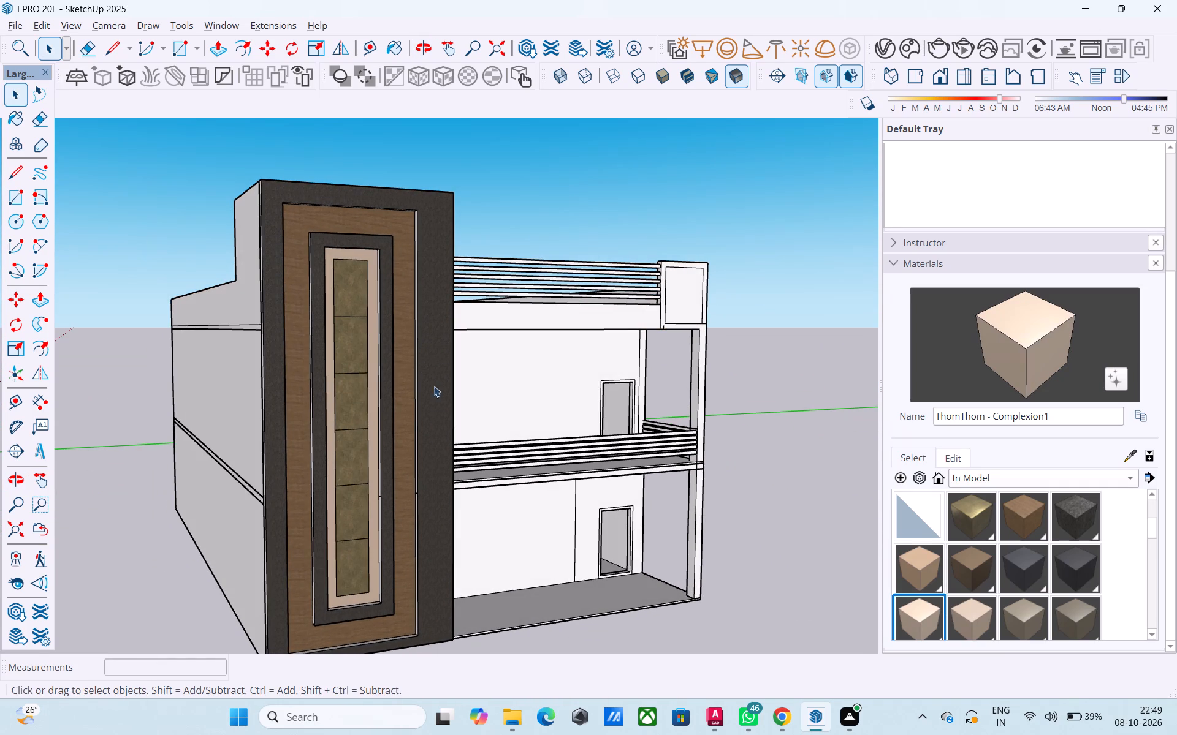
{"action": "scroll", "coordinate": [413, 480], "scroll_direction": "up", "scroll_amount": 3}
{"action": "scroll", "coordinate": [659, 498], "scroll_direction": "down", "scroll_amount": 2}
{"action": "middle_click_drag", "start_coordinate": [632, 511], "coordinate": [636, 478]}
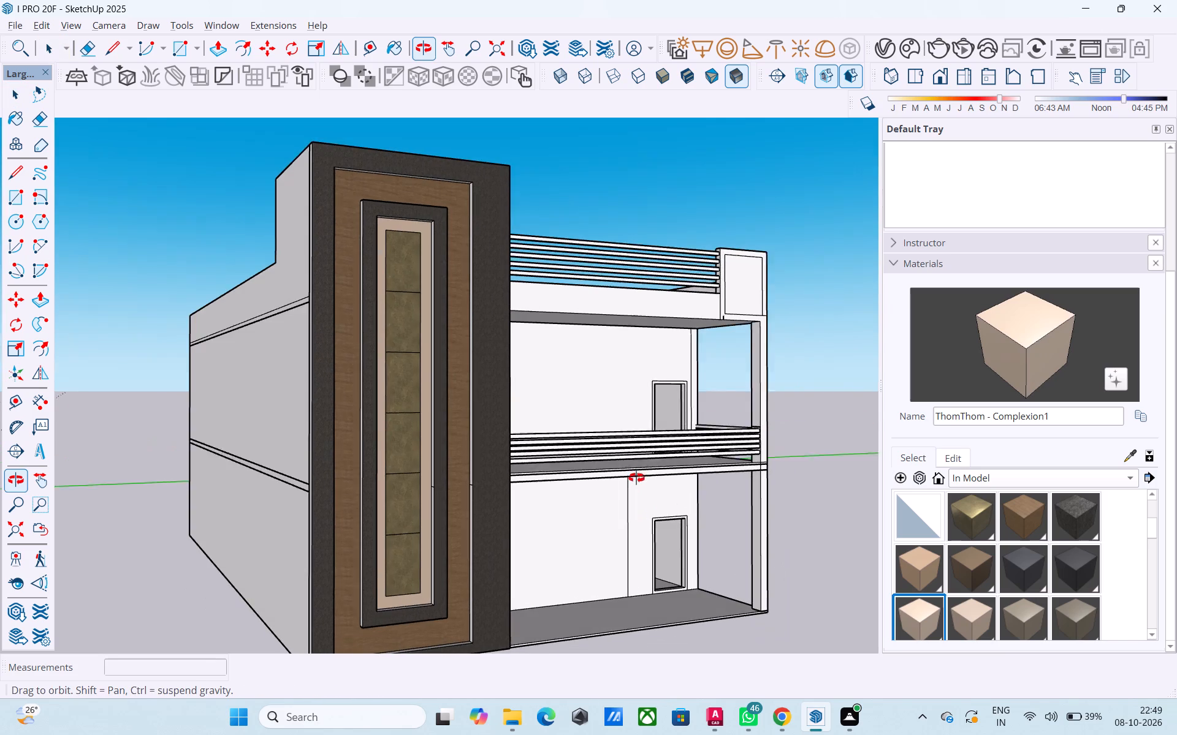
{"action": "middle_click_drag", "start_coordinate": [636, 478], "coordinate": [638, 477]}
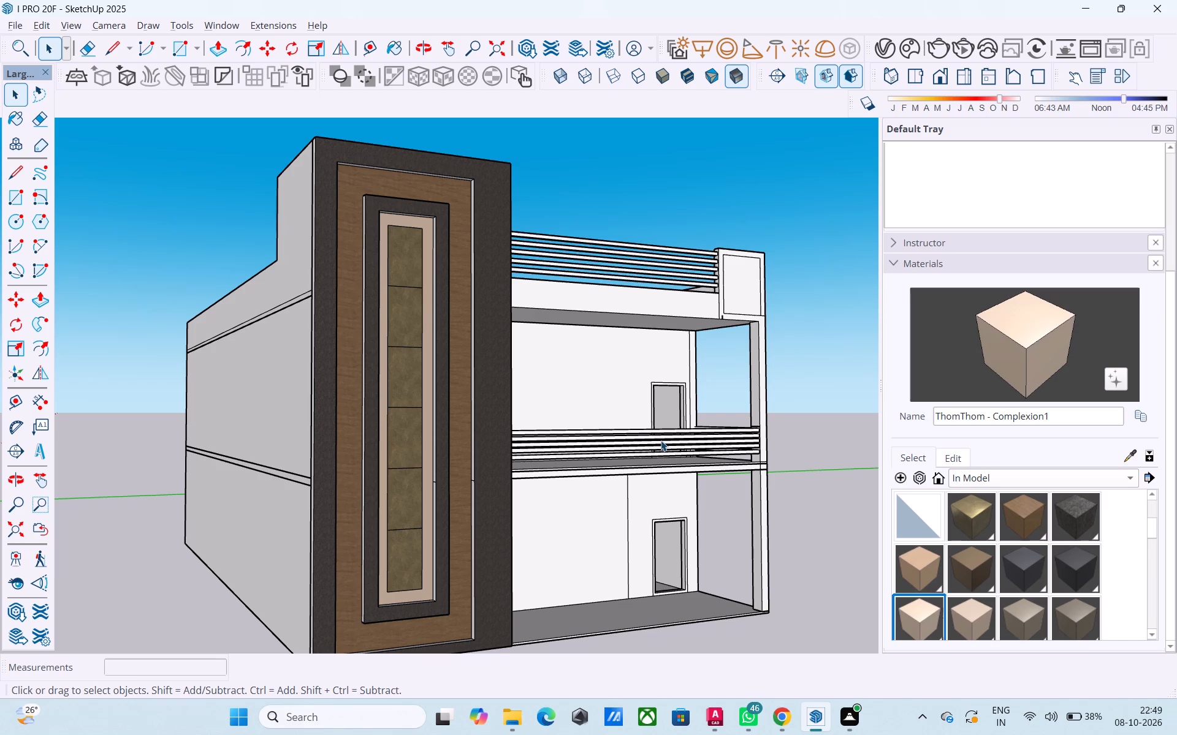
{"action": "scroll", "coordinate": [635, 447], "scroll_direction": "down", "scroll_amount": 1}
{"action": "middle_click_drag", "start_coordinate": [635, 447], "coordinate": [487, 478]}
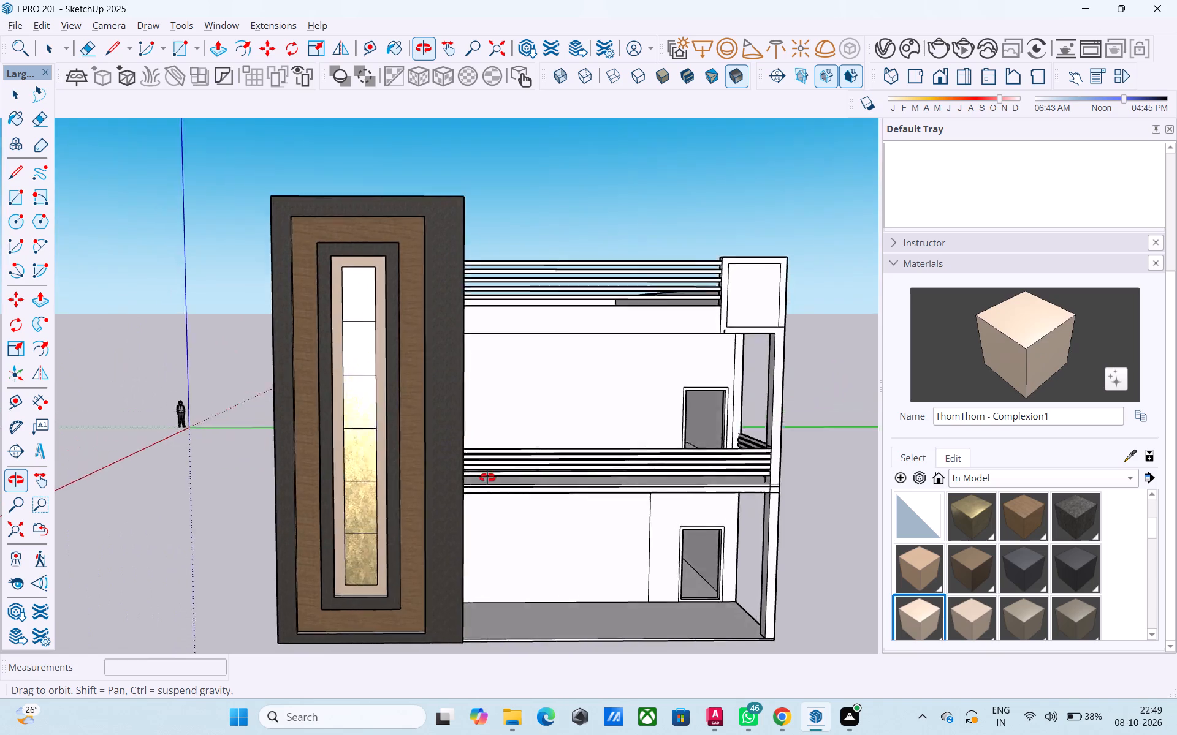
{"action": "middle_click_drag", "start_coordinate": [487, 478], "coordinate": [636, 364]}
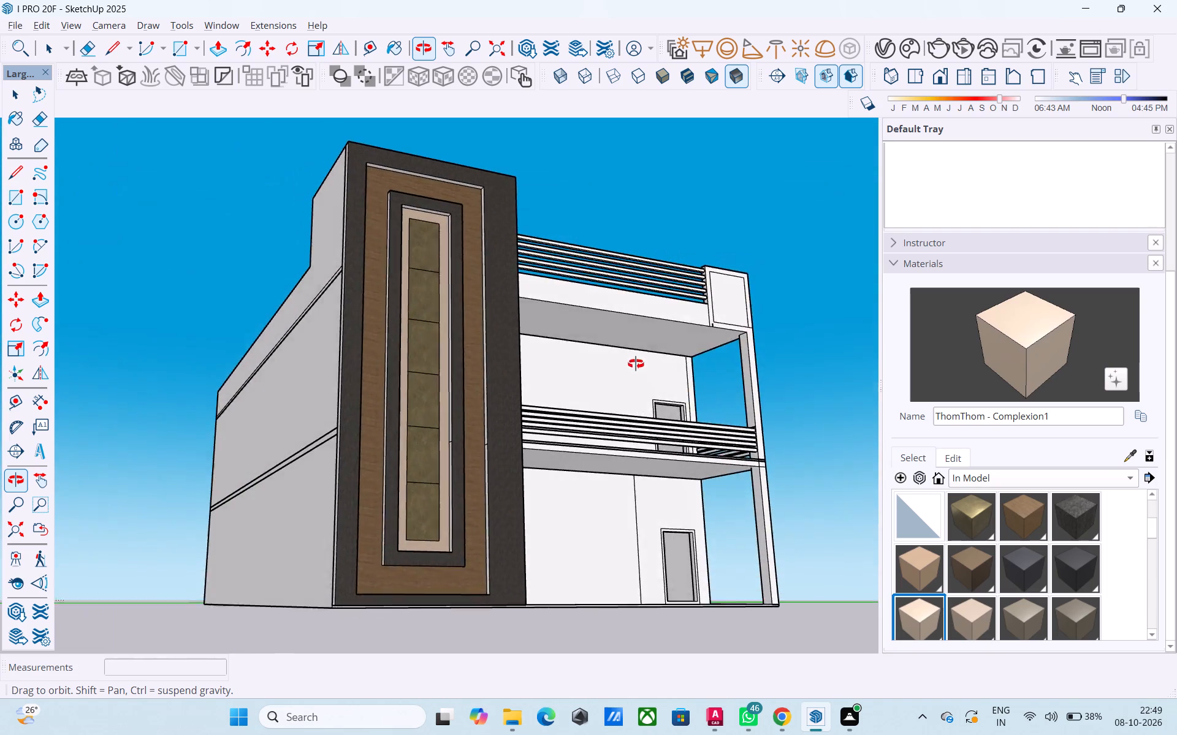
{"action": "middle_click_drag", "start_coordinate": [636, 364], "coordinate": [451, 467]}
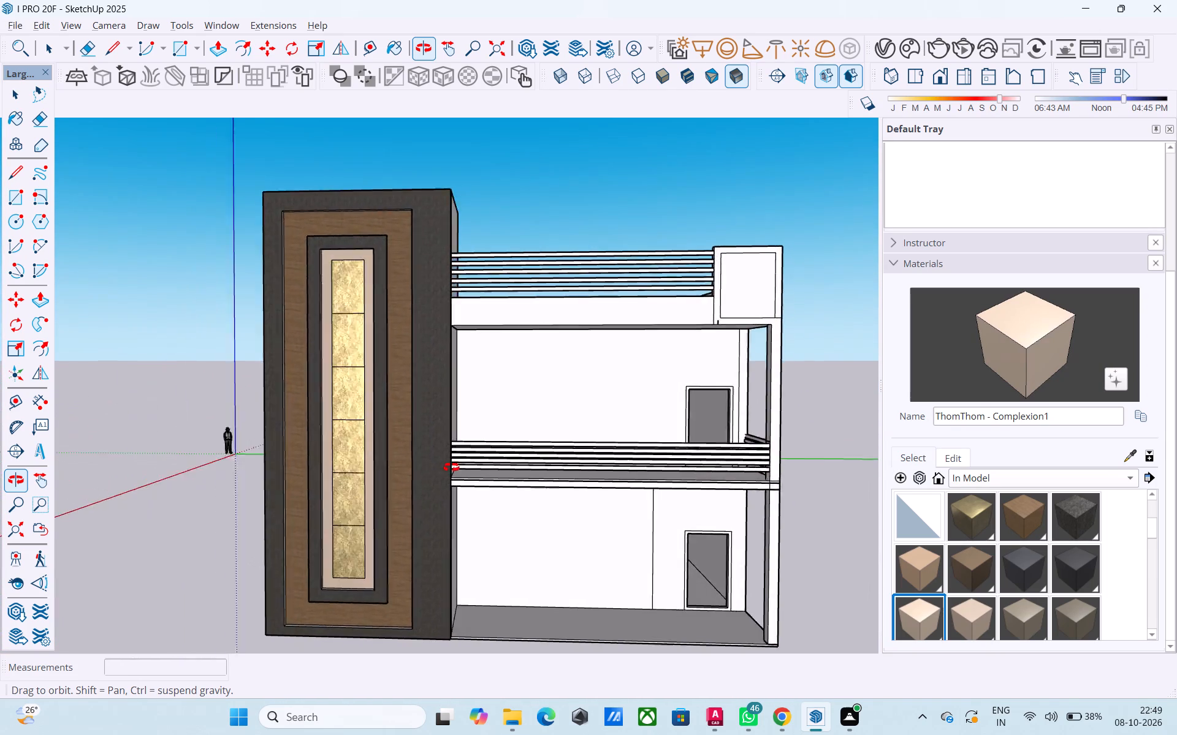
{"action": "middle_click_drag", "start_coordinate": [451, 467], "coordinate": [396, 467]}
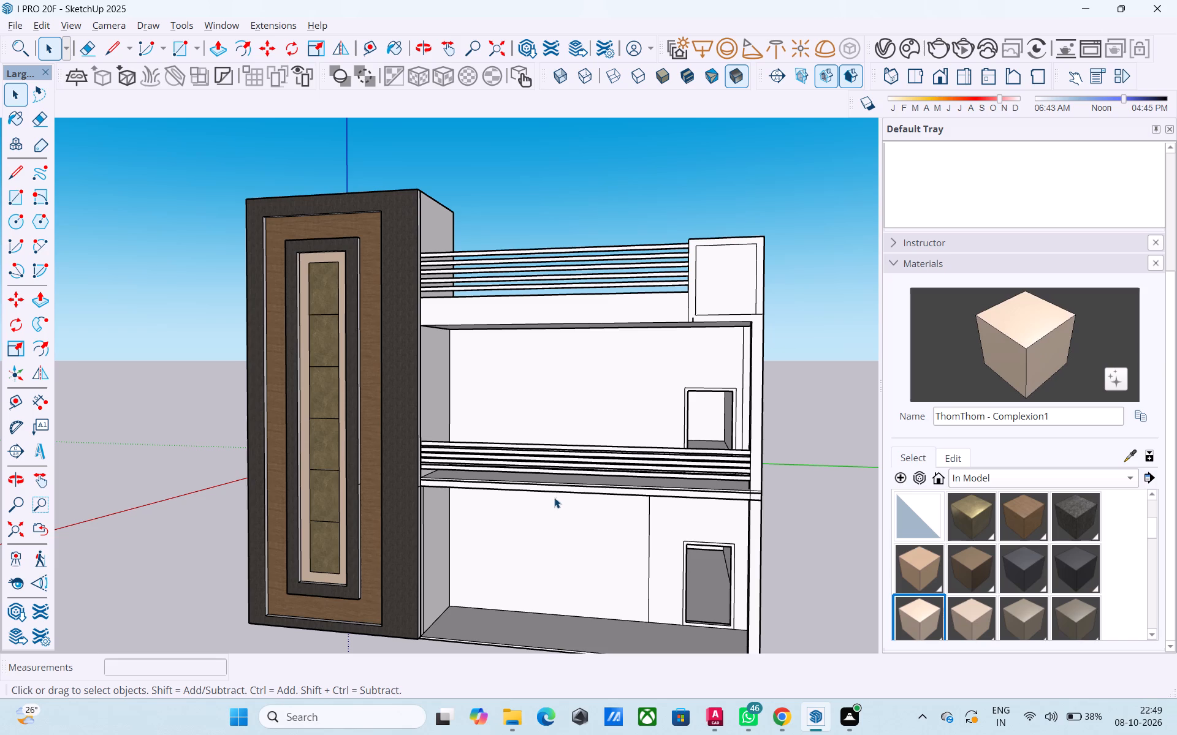
{"action": "scroll", "coordinate": [552, 408], "scroll_direction": "down", "scroll_amount": 1}
{"action": "middle_click_drag", "start_coordinate": [546, 417], "coordinate": [569, 404]}
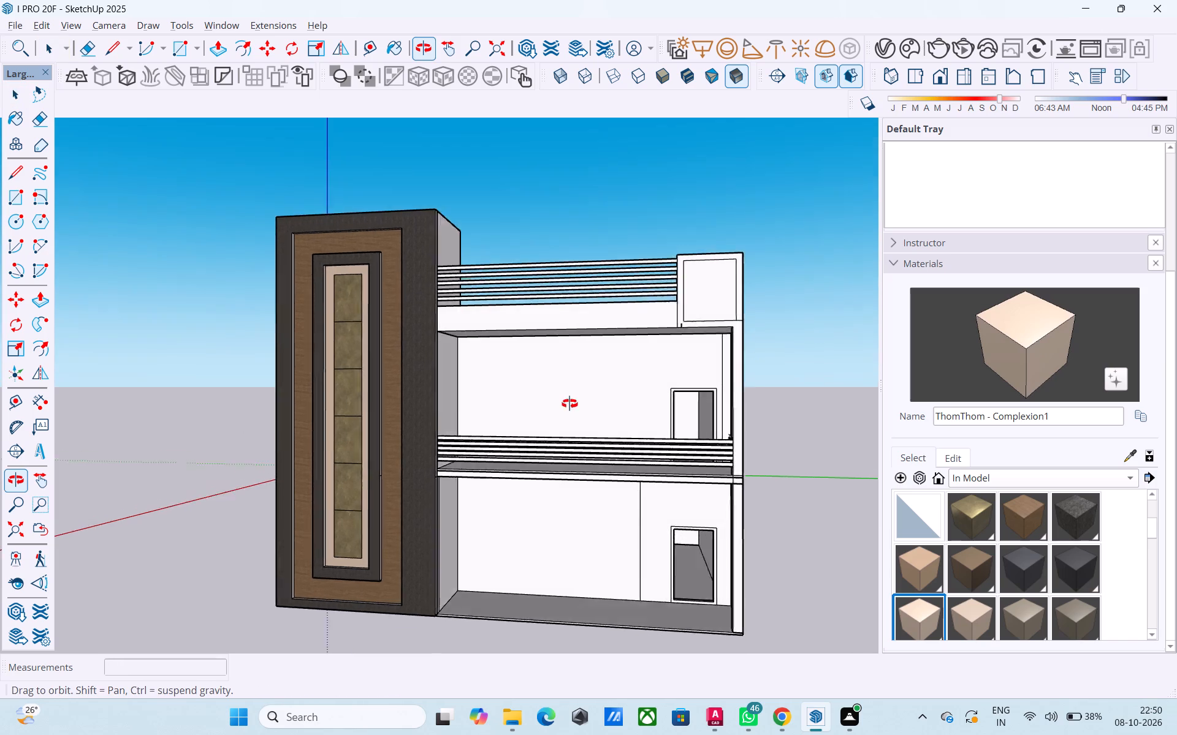
{"action": "middle_click_drag", "start_coordinate": [569, 404], "coordinate": [674, 364]}
{"action": "scroll", "coordinate": [465, 369], "scroll_direction": "up", "scroll_amount": 1}
{"action": "middle_click_drag", "start_coordinate": [377, 391], "coordinate": [530, 475]}
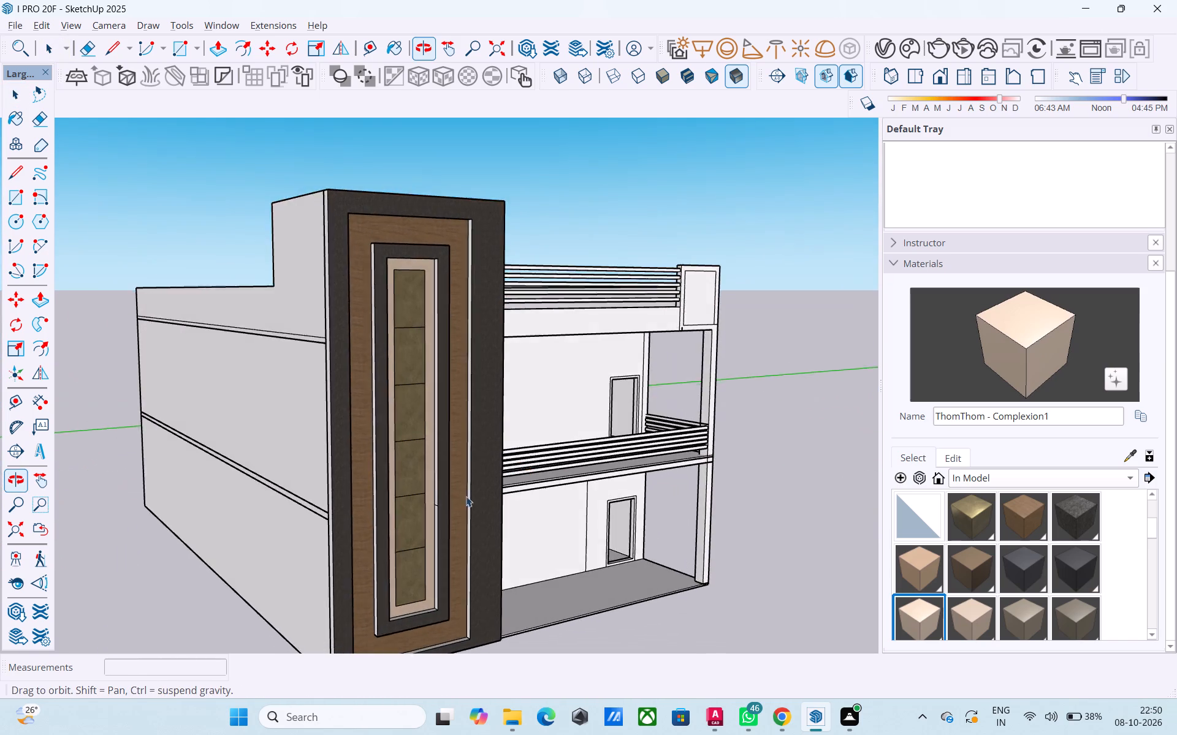
{"action": "scroll", "coordinate": [436, 488], "scroll_direction": "up", "scroll_amount": 2}
{"action": "scroll", "coordinate": [462, 451], "scroll_direction": "down", "scroll_amount": 2}
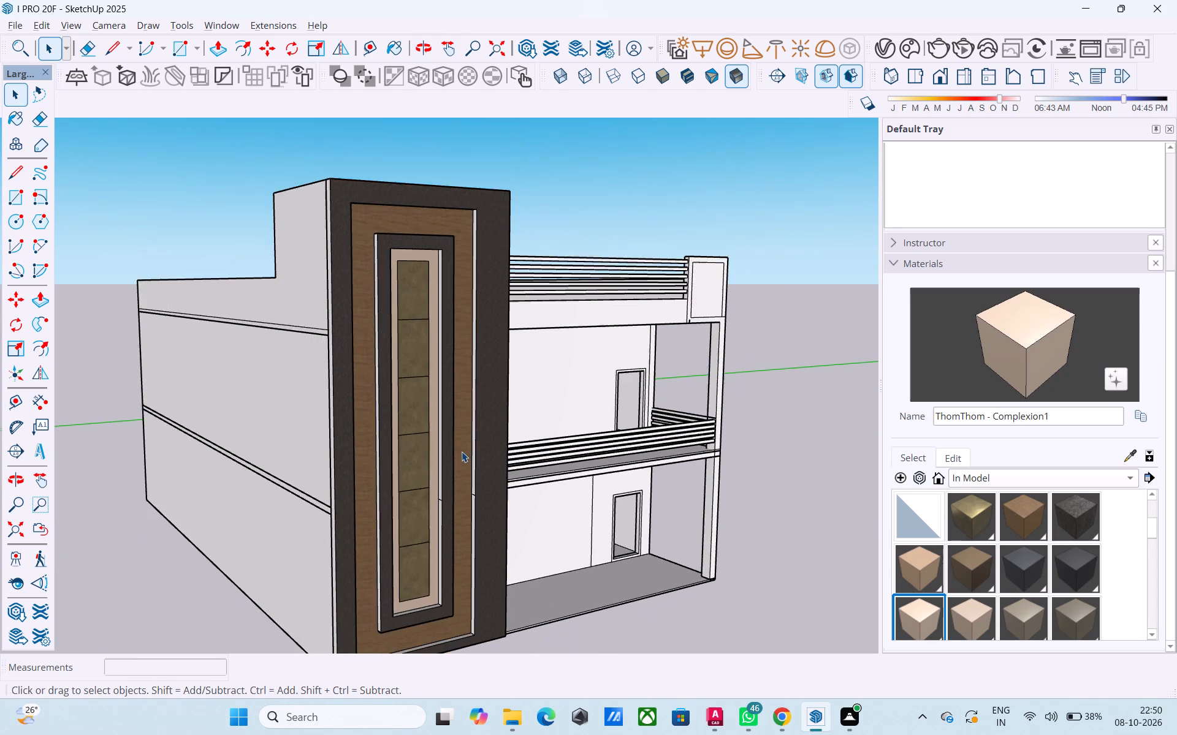
{"action": "middle_click_drag", "start_coordinate": [462, 451], "coordinate": [446, 543]}
{"action": "scroll", "coordinate": [444, 463], "scroll_direction": "up", "scroll_amount": 10}
{"action": "scroll", "coordinate": [462, 423], "scroll_direction": "down", "scroll_amount": 3}
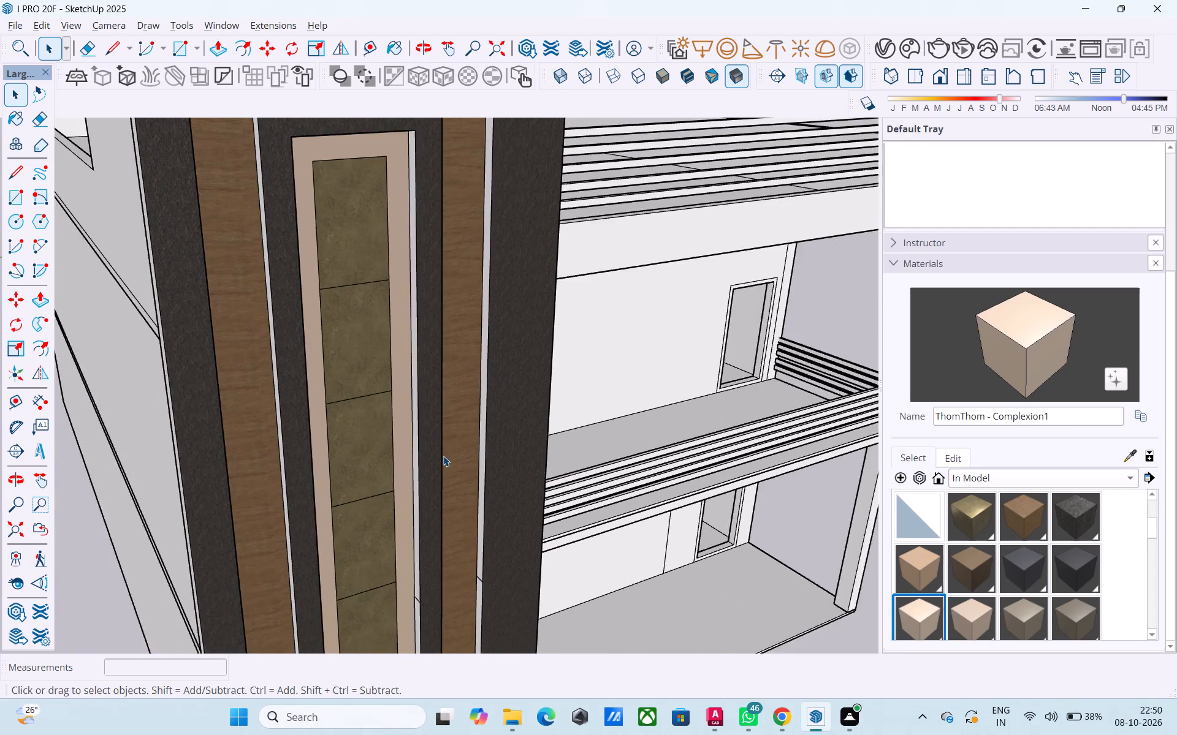
{"action": "scroll", "coordinate": [443, 456], "scroll_direction": "down", "scroll_amount": 3}
{"action": "middle_click_drag", "start_coordinate": [443, 457], "coordinate": [352, 439]}
{"action": "scroll", "coordinate": [334, 443], "scroll_direction": "down", "scroll_amount": 2}
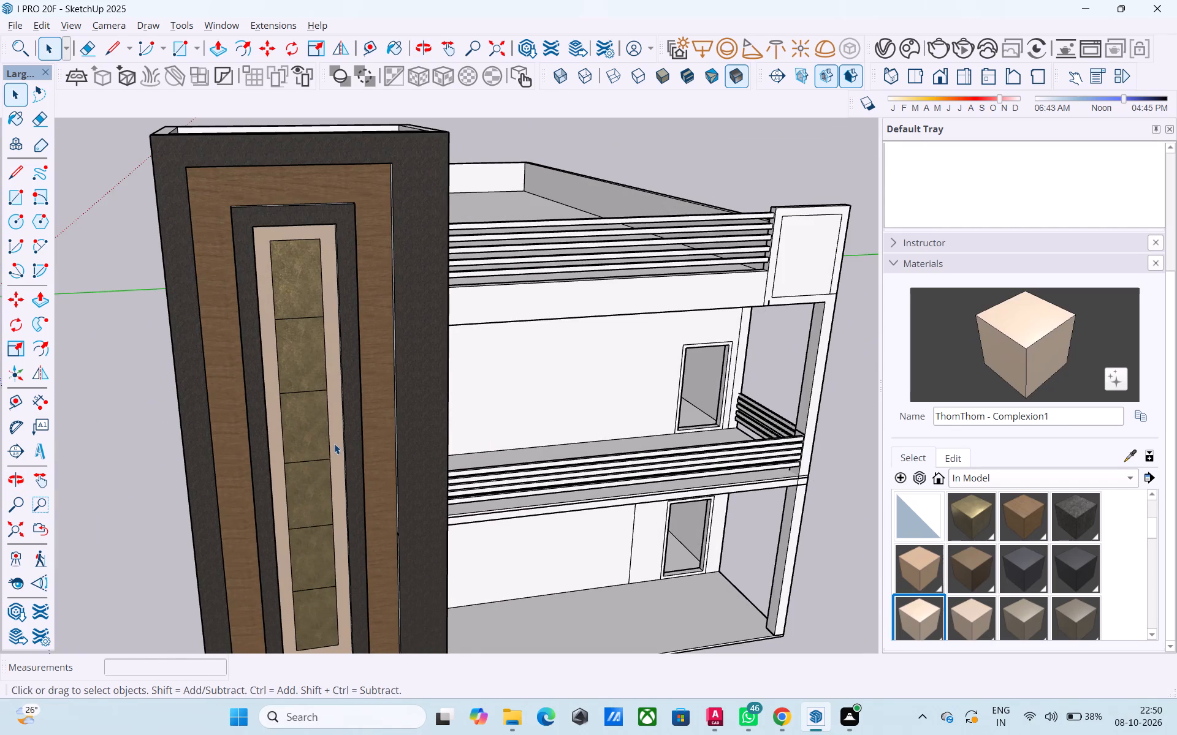
{"action": "middle_click_drag", "start_coordinate": [433, 427], "coordinate": [263, 429]}
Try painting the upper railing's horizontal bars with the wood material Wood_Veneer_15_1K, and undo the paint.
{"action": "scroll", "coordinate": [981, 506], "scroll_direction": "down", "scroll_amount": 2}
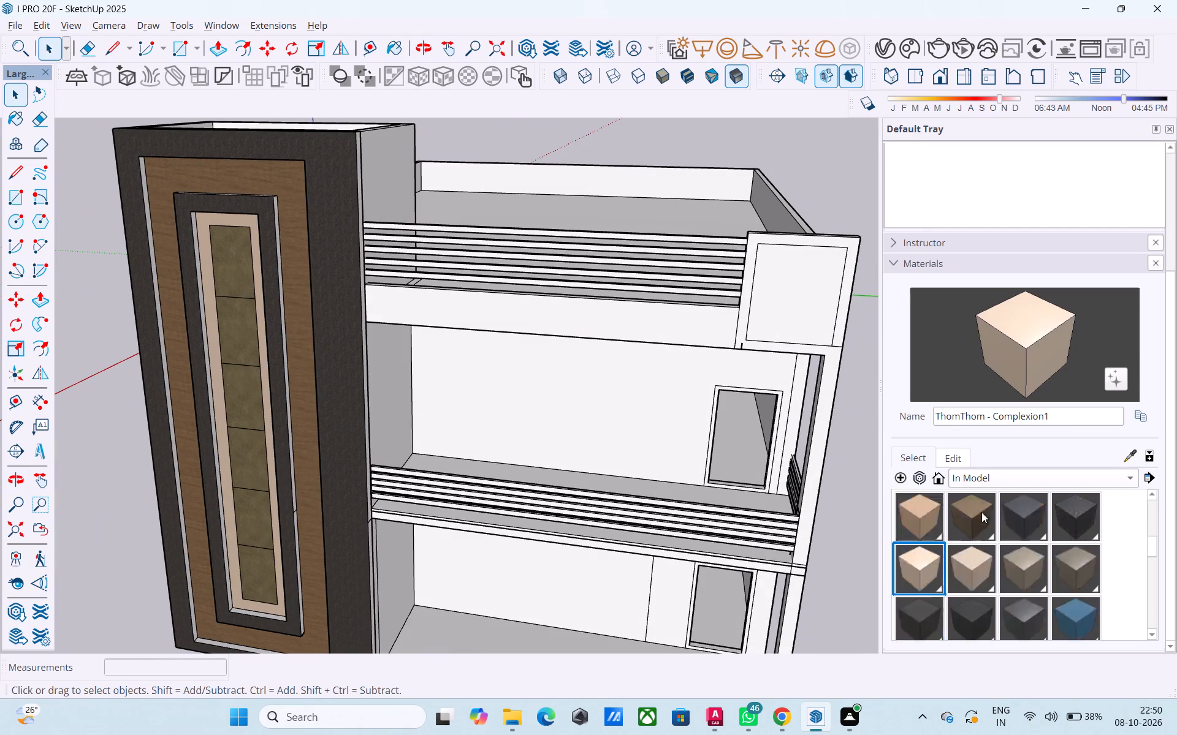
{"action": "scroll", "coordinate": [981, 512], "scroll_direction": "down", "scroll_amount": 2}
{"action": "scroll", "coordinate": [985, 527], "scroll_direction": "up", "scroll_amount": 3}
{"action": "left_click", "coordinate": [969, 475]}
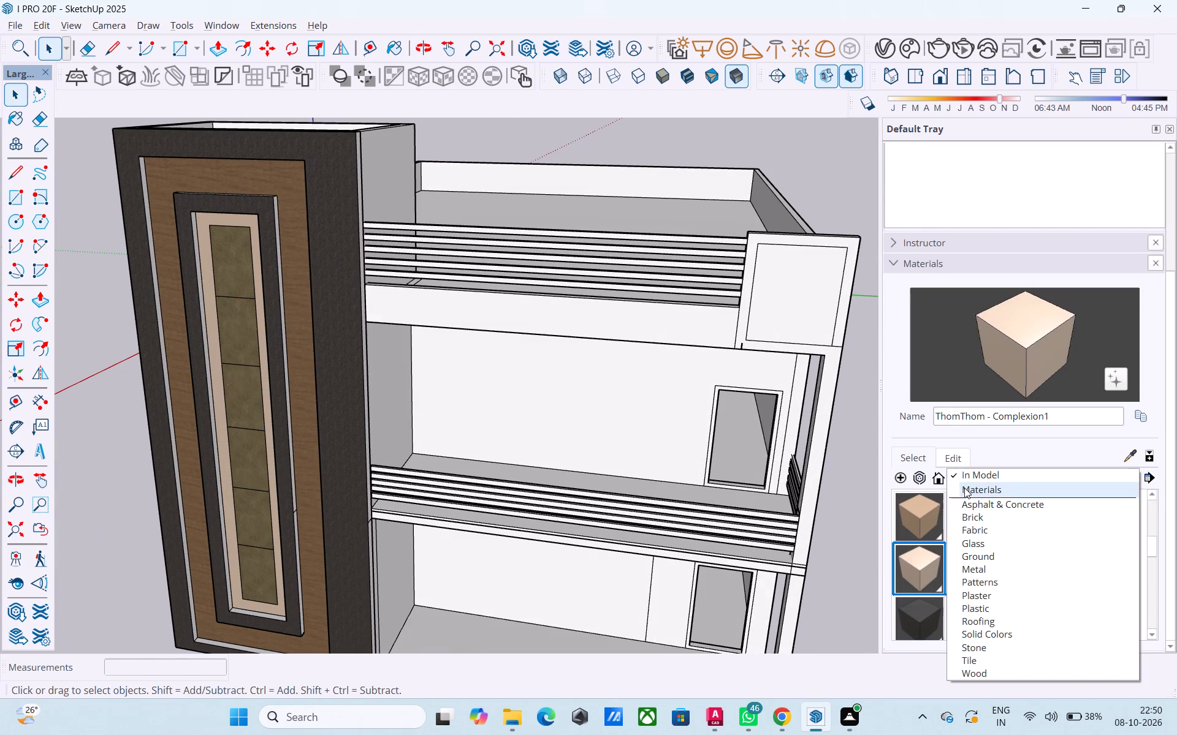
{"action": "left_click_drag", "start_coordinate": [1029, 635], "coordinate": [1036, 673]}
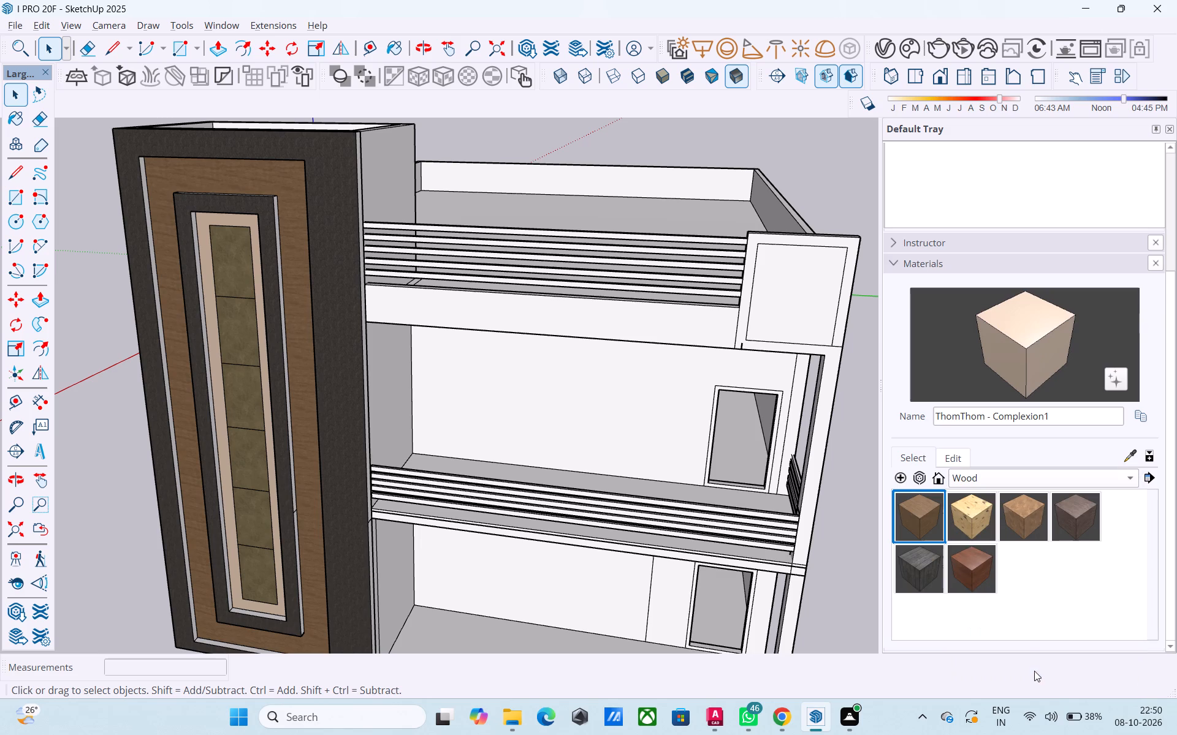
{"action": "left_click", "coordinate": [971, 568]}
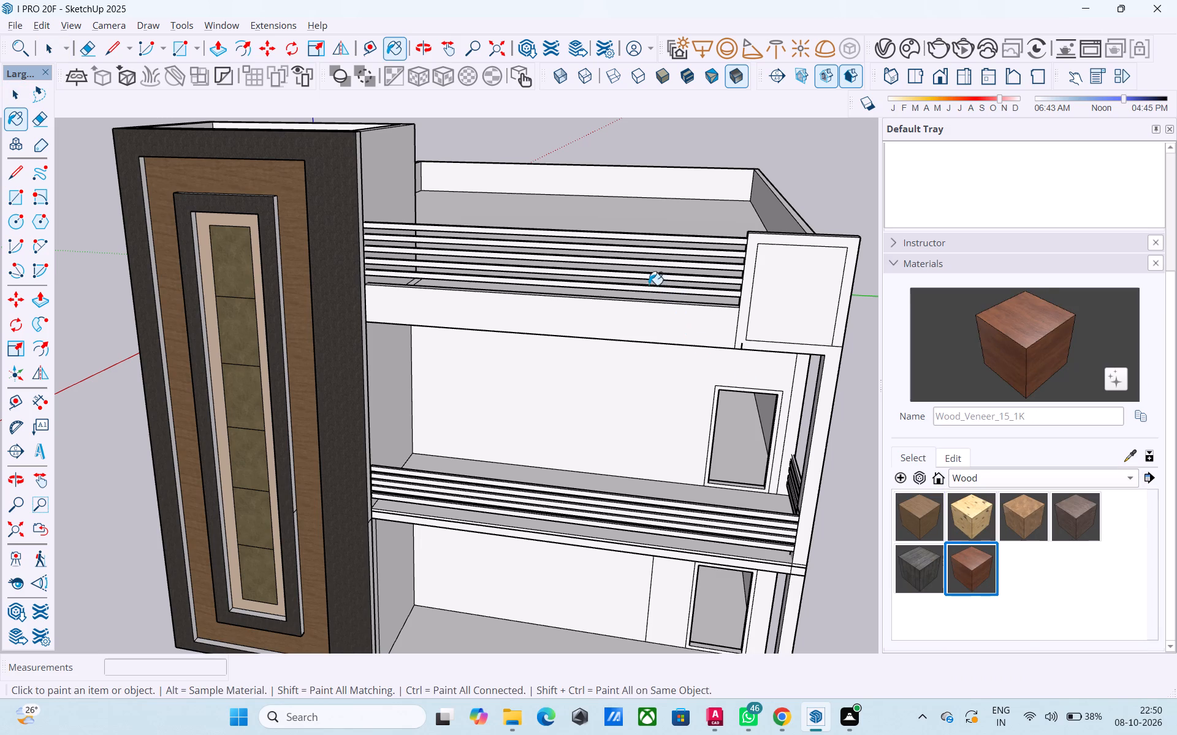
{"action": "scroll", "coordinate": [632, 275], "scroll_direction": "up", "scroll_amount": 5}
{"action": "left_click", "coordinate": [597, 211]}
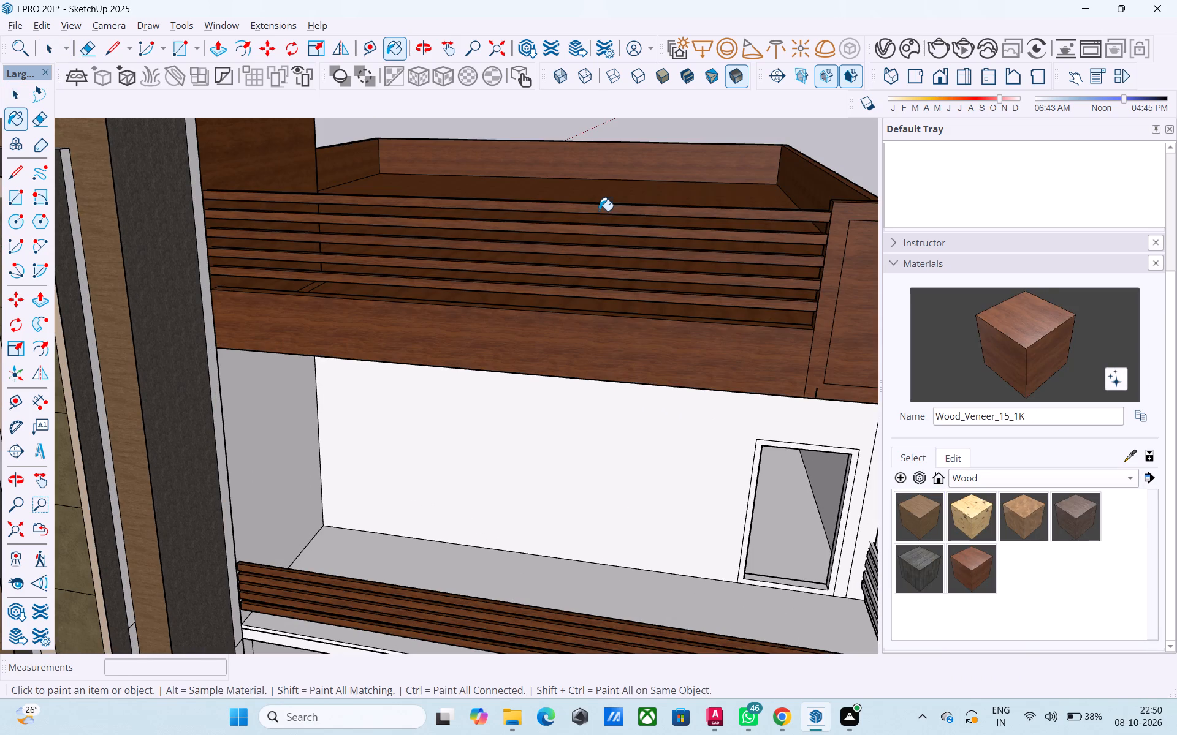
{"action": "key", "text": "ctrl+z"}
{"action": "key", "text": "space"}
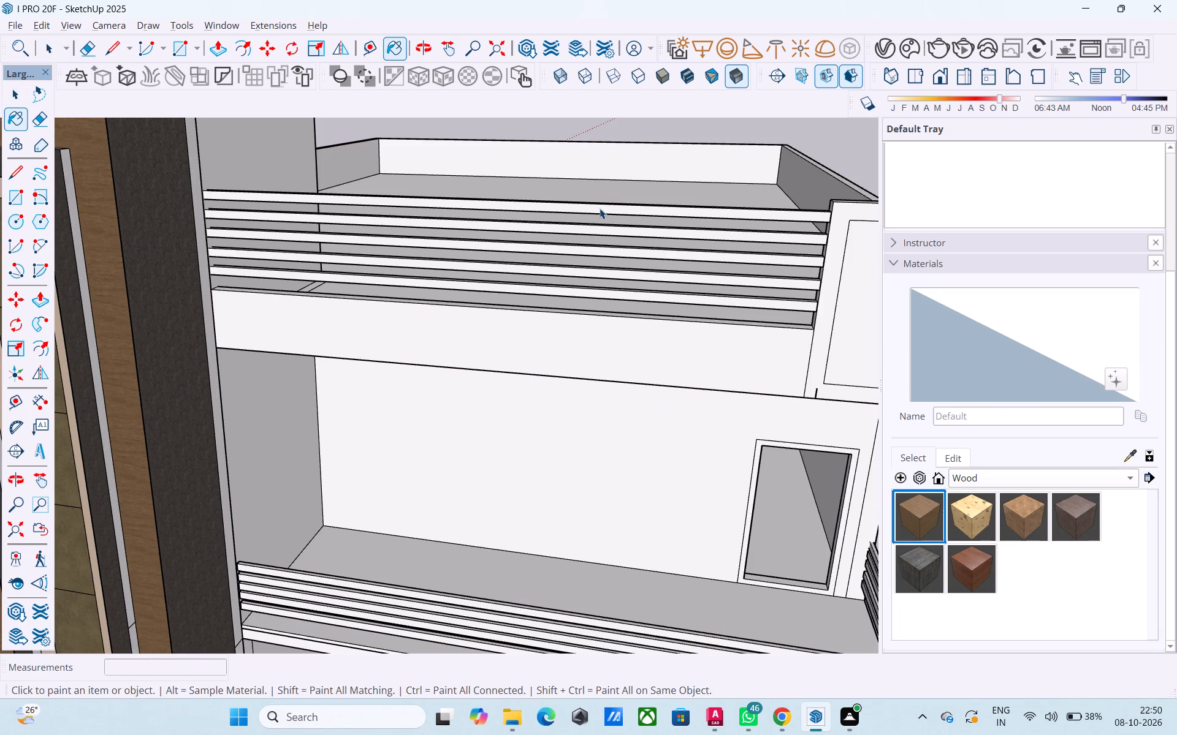
Open the railing group and paint the front faces of the upper railing's five bars with the wood material Wood_Veneer_15_1K.
{"action": "double_click", "coordinate": [600, 207]}
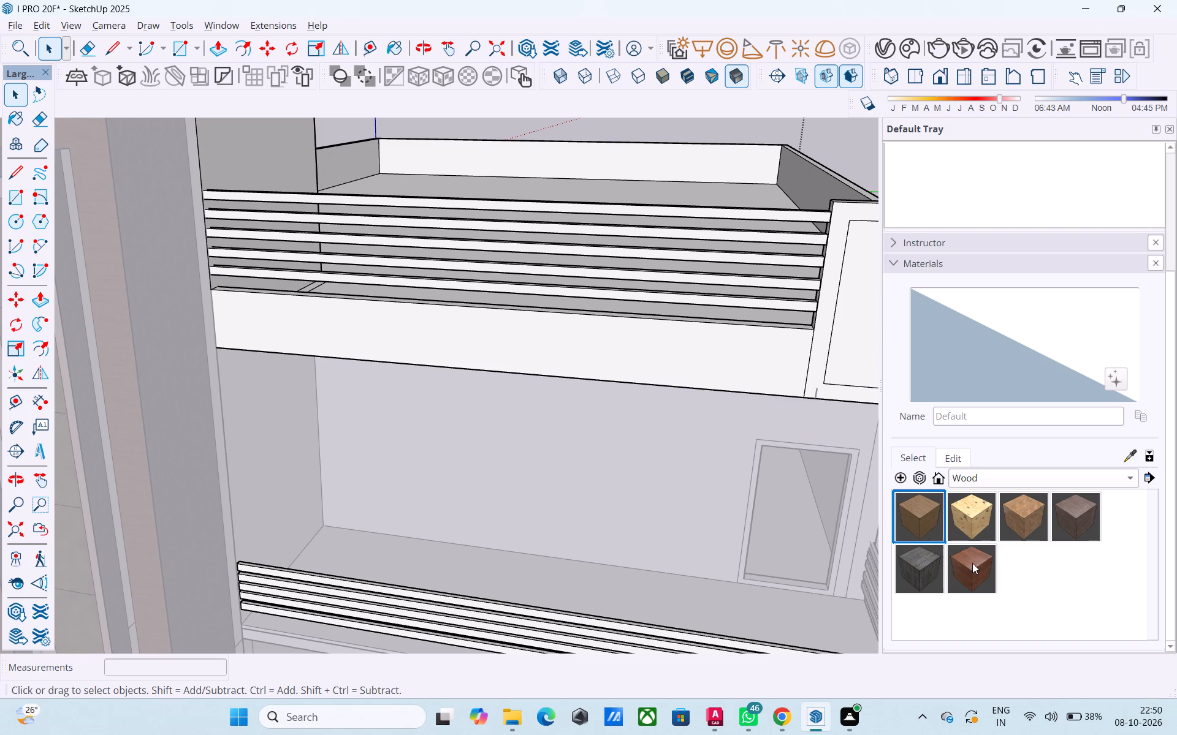
{"action": "left_click", "coordinate": [974, 567]}
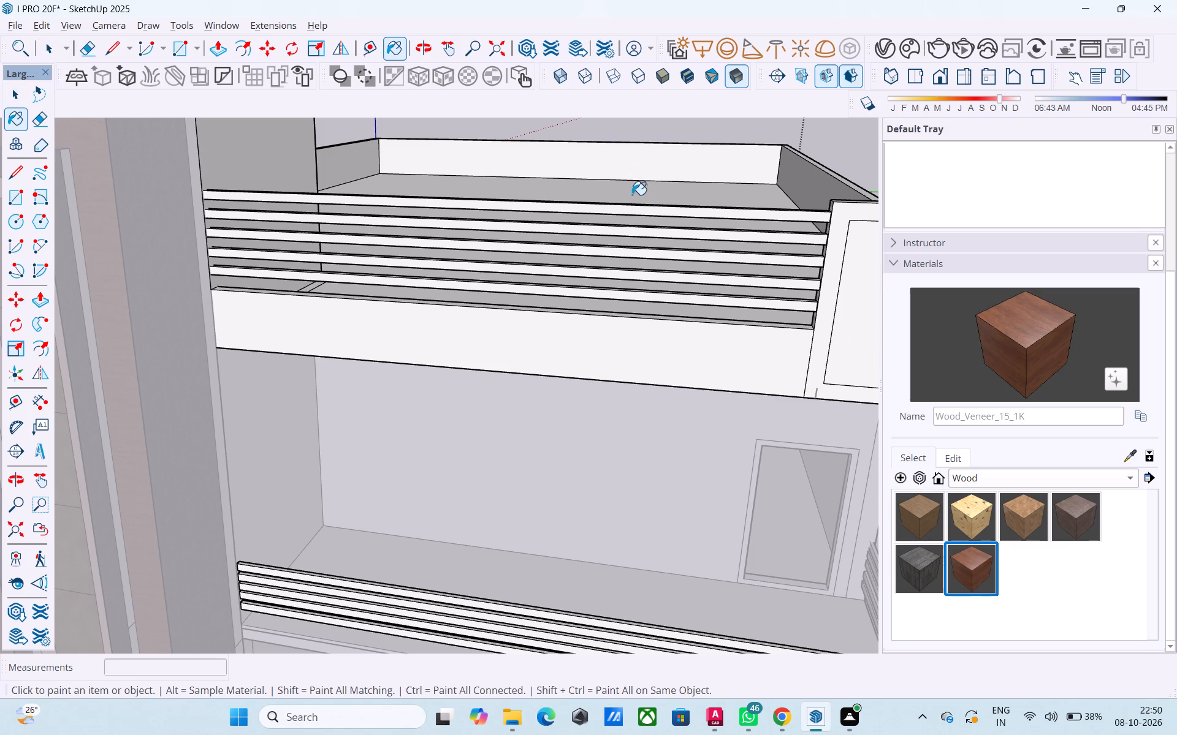
{"action": "left_click", "coordinate": [639, 214]}
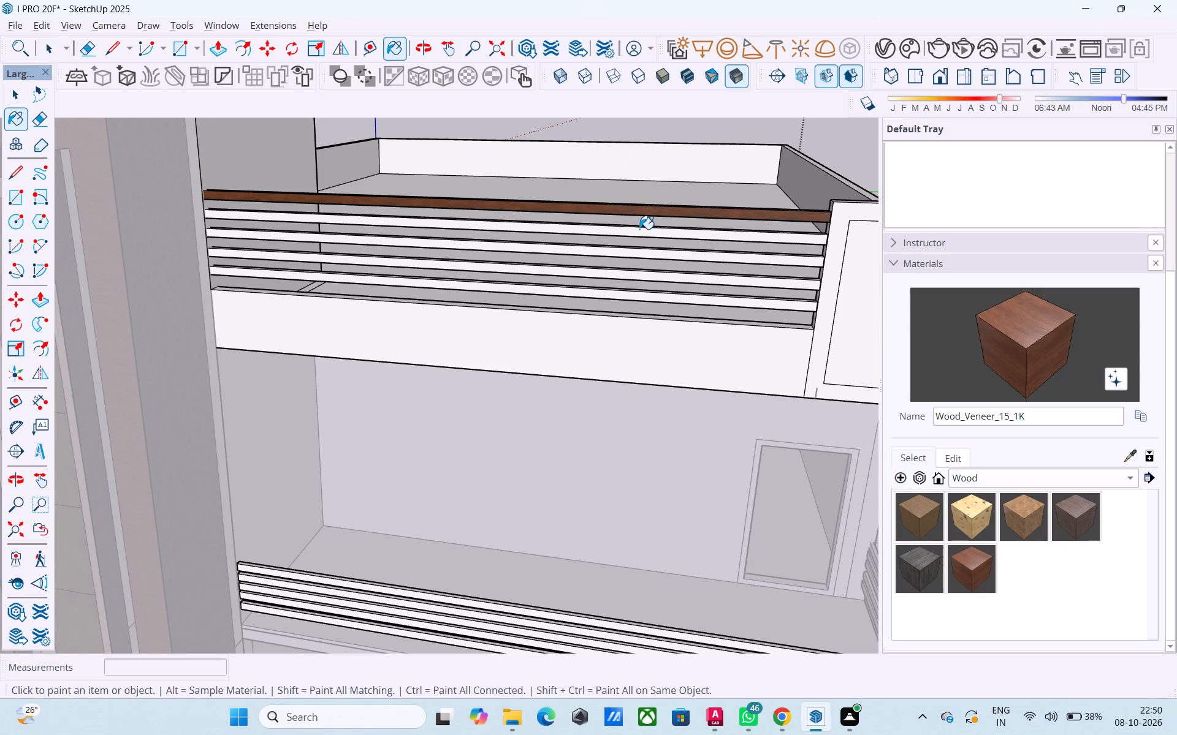
{"action": "scroll", "coordinate": [638, 230], "scroll_direction": "up", "scroll_amount": 3}
{"action": "left_click", "coordinate": [638, 230]}
{"action": "left_click", "coordinate": [658, 262]}
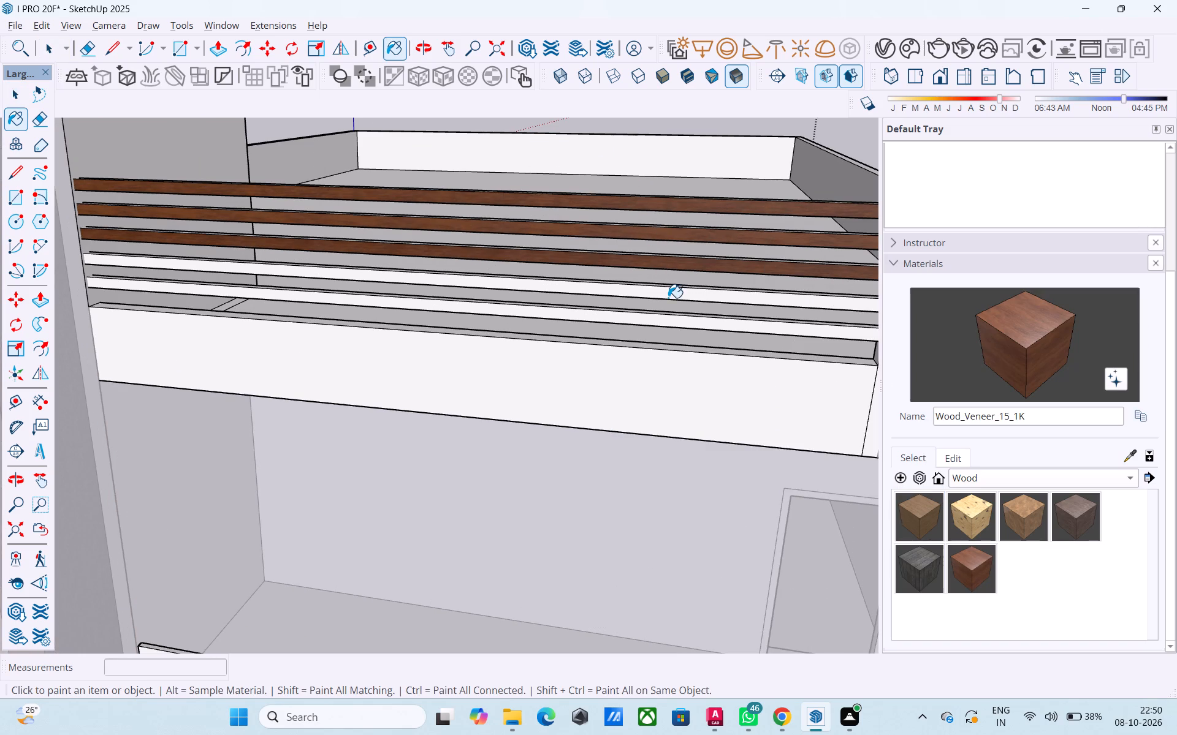
{"action": "left_click", "coordinate": [669, 293]}
{"action": "left_click", "coordinate": [671, 324]}
Paint the front faces of the lower front railing's five bars with Wood_Veneer_15_1K.
{"action": "scroll", "coordinate": [666, 276], "scroll_direction": "down", "scroll_amount": 6}
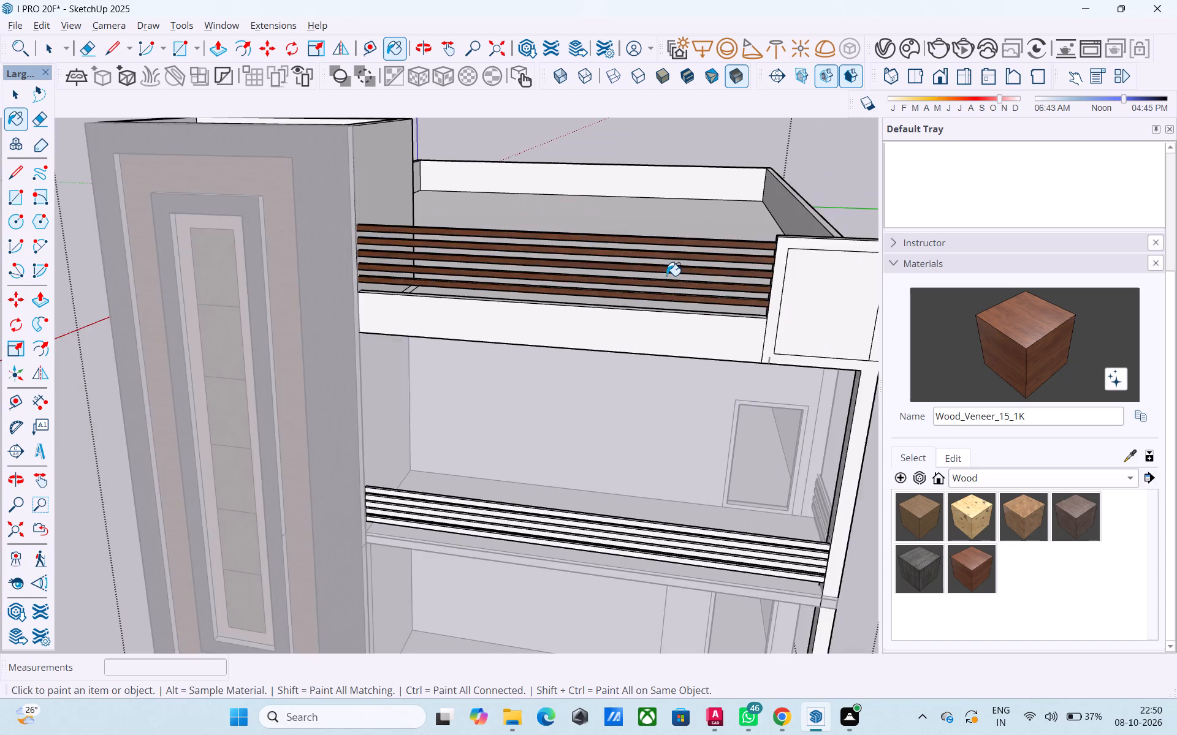
{"action": "scroll", "coordinate": [666, 276], "scroll_direction": "down", "scroll_amount": 4}
{"action": "scroll", "coordinate": [682, 487], "scroll_direction": "up", "scroll_amount": 10}
{"action": "left_click", "coordinate": [657, 376]}
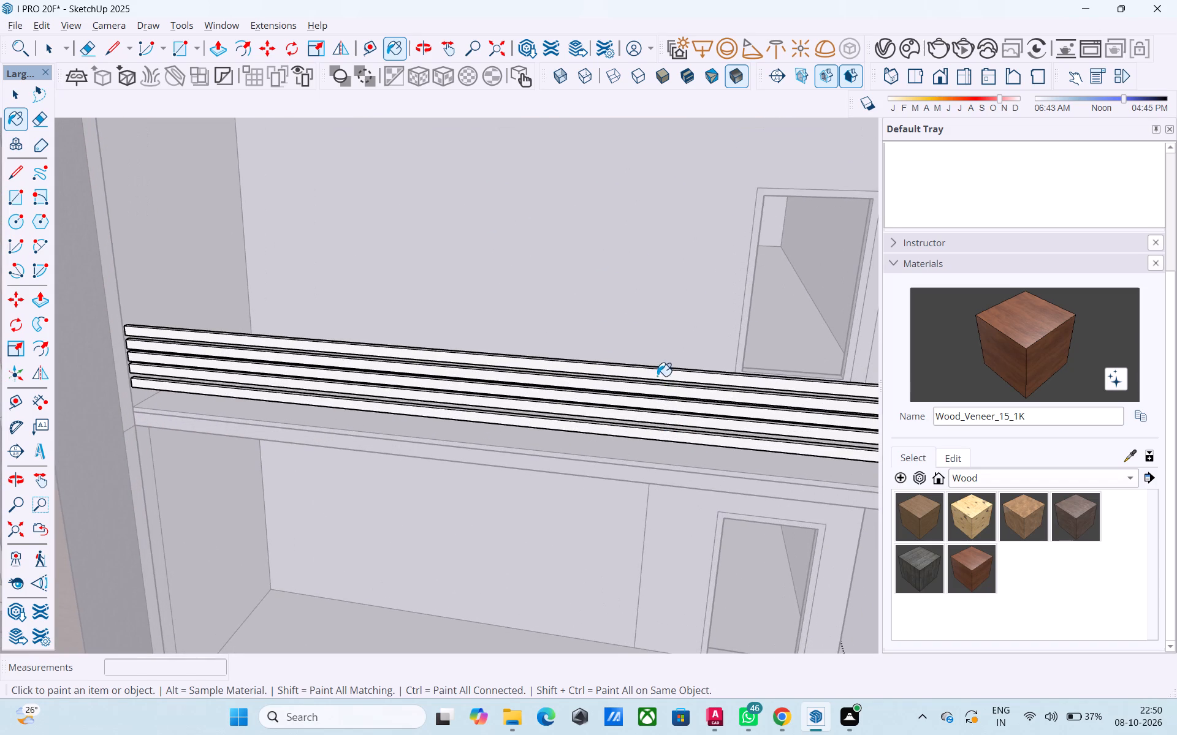
{"action": "left_click", "coordinate": [661, 386]}
{"action": "left_click", "coordinate": [664, 393]}
{"action": "left_click", "coordinate": [667, 404]}
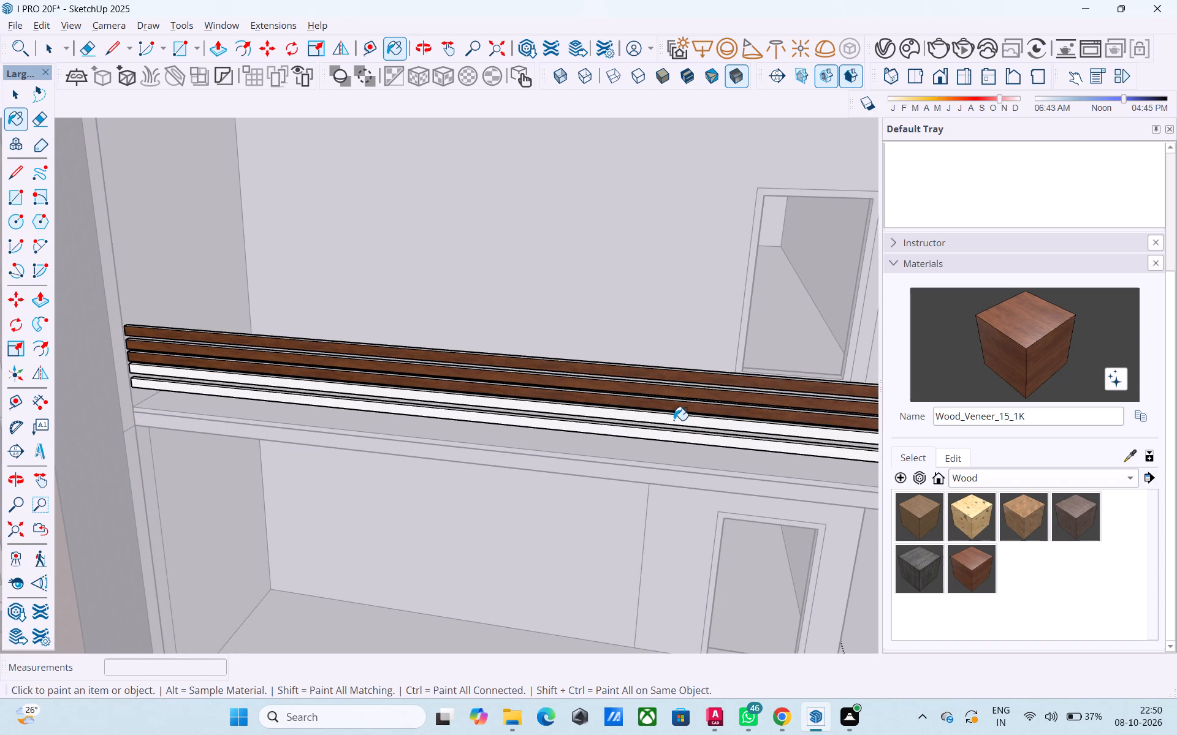
{"action": "left_click", "coordinate": [674, 420]}
{"action": "left_click", "coordinate": [674, 436]}
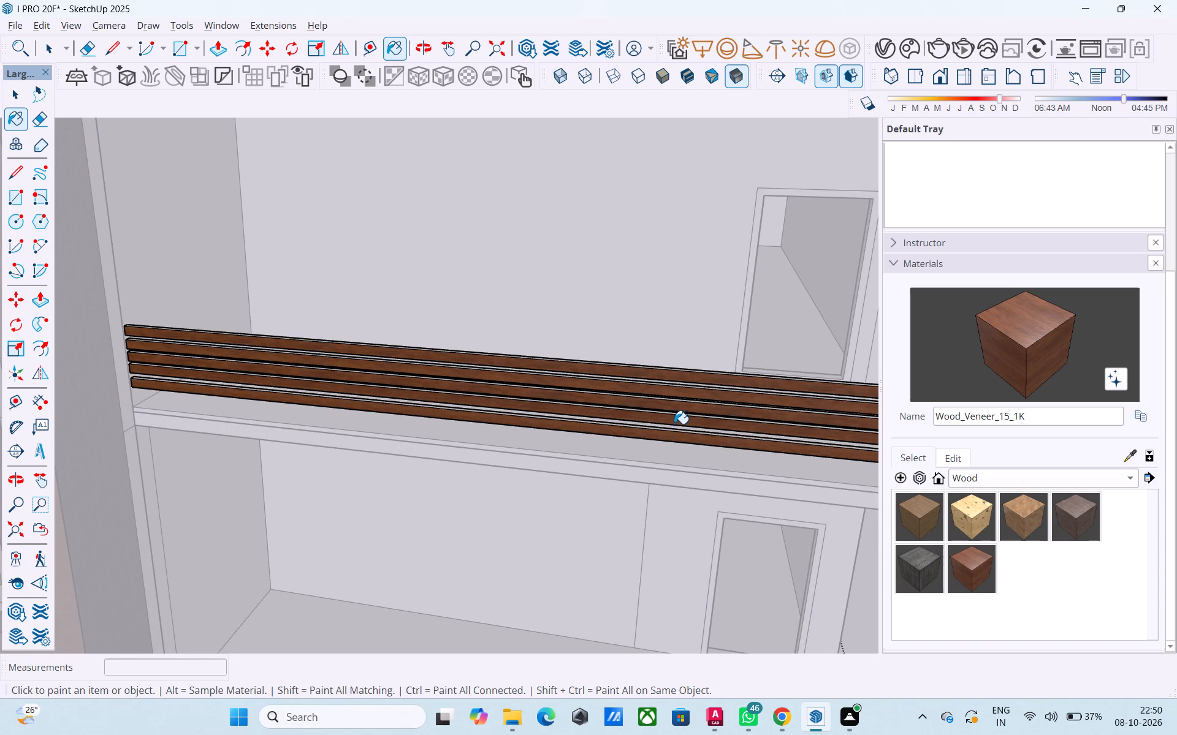
Paint the top faces of the upper front railing's bars with Wood_Veneer_15_1K.
{"action": "middle_click_drag", "start_coordinate": [657, 336], "coordinate": [654, 447]}
{"action": "scroll", "coordinate": [654, 446], "scroll_direction": "down", "scroll_amount": 10}
{"action": "middle_click_drag", "start_coordinate": [638, 421], "coordinate": [633, 441]}
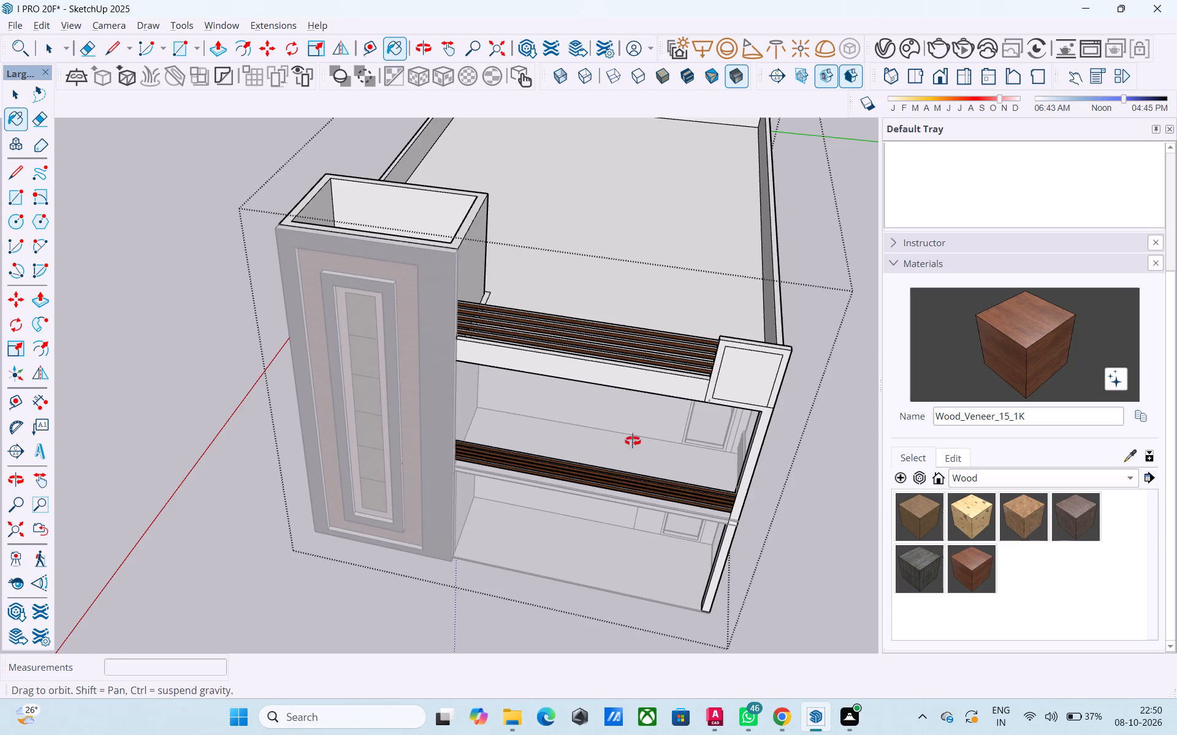
{"action": "middle_click_drag", "start_coordinate": [633, 441], "coordinate": [612, 518]}
{"action": "scroll", "coordinate": [552, 421], "scroll_direction": "up", "scroll_amount": 10}
{"action": "left_click", "coordinate": [528, 336]}
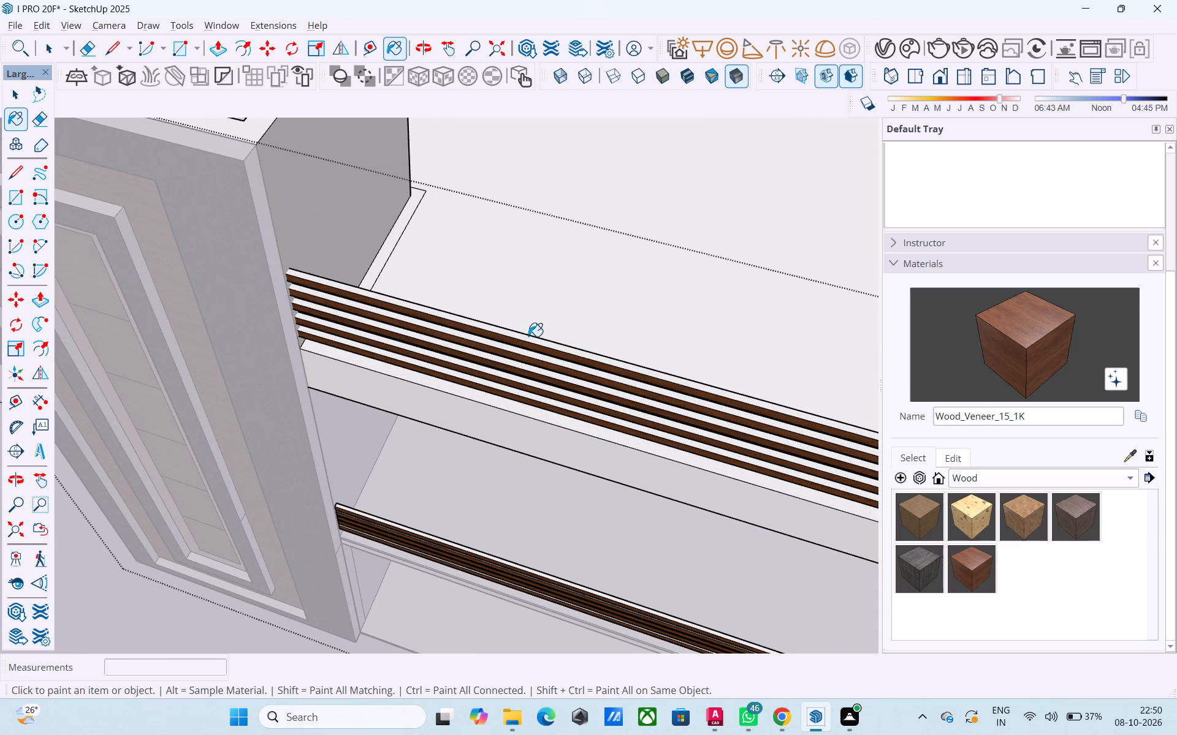
{"action": "left_click", "coordinate": [528, 352]}
{"action": "left_click", "coordinate": [533, 336]}
{"action": "left_click", "coordinate": [533, 337]}
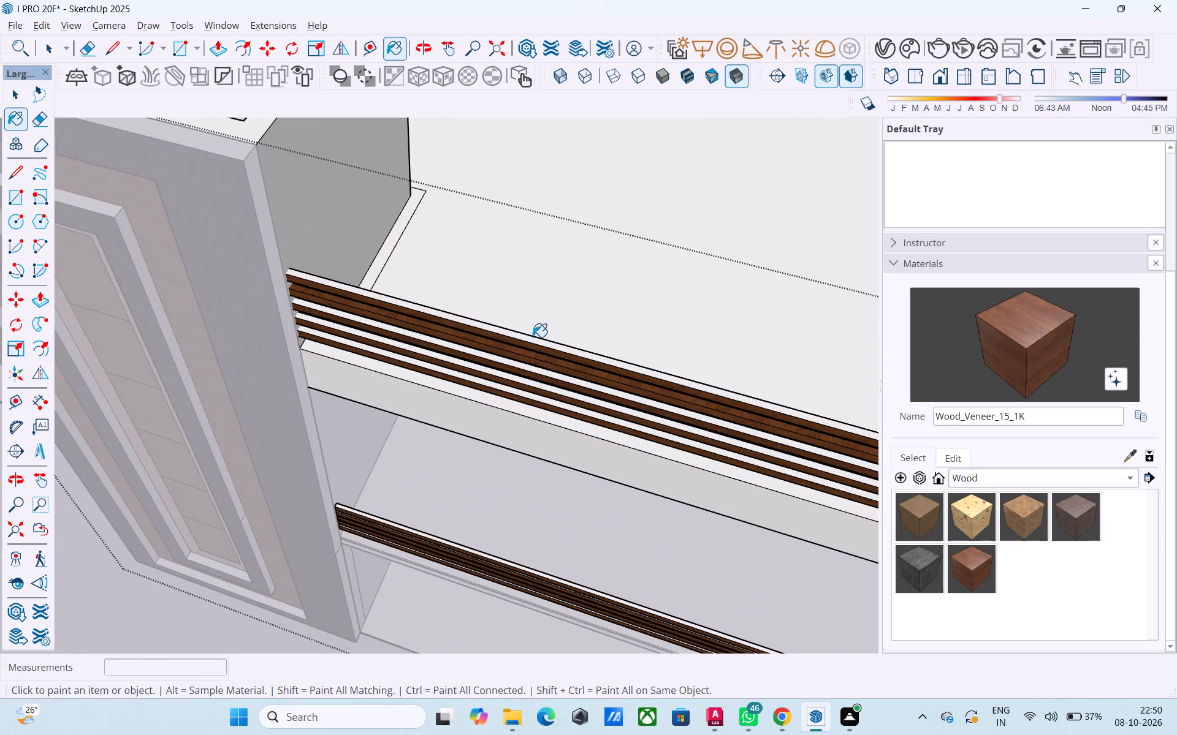
{"action": "left_click", "coordinate": [532, 341]}
{"action": "scroll", "coordinate": [536, 360], "scroll_direction": "up", "scroll_amount": 8}
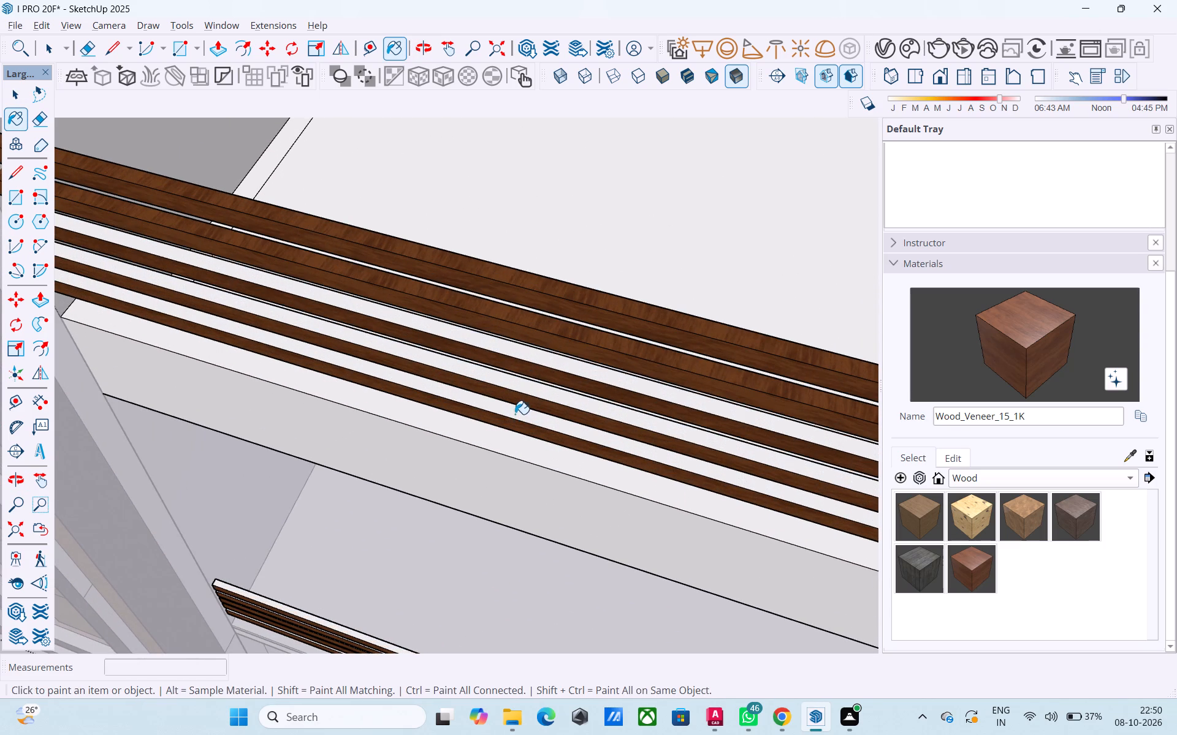
{"action": "left_click", "coordinate": [516, 412]}
{"action": "left_click", "coordinate": [519, 389]}
{"action": "left_click", "coordinate": [523, 360]}
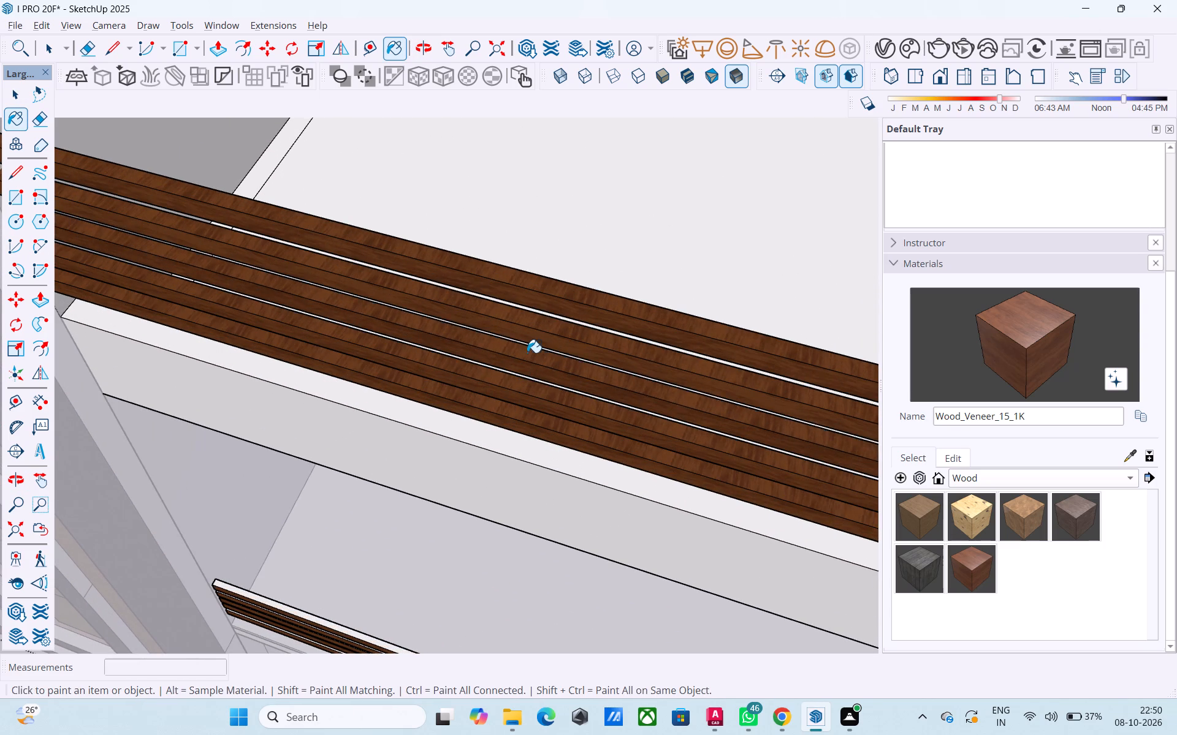
Paint the top faces of the lower front railing's bars with Wood_Veneer_15_1K.
{"action": "middle_click_drag", "start_coordinate": [533, 350], "coordinate": [598, 134]}
{"action": "scroll", "coordinate": [600, 202], "scroll_direction": "down", "scroll_amount": 7}
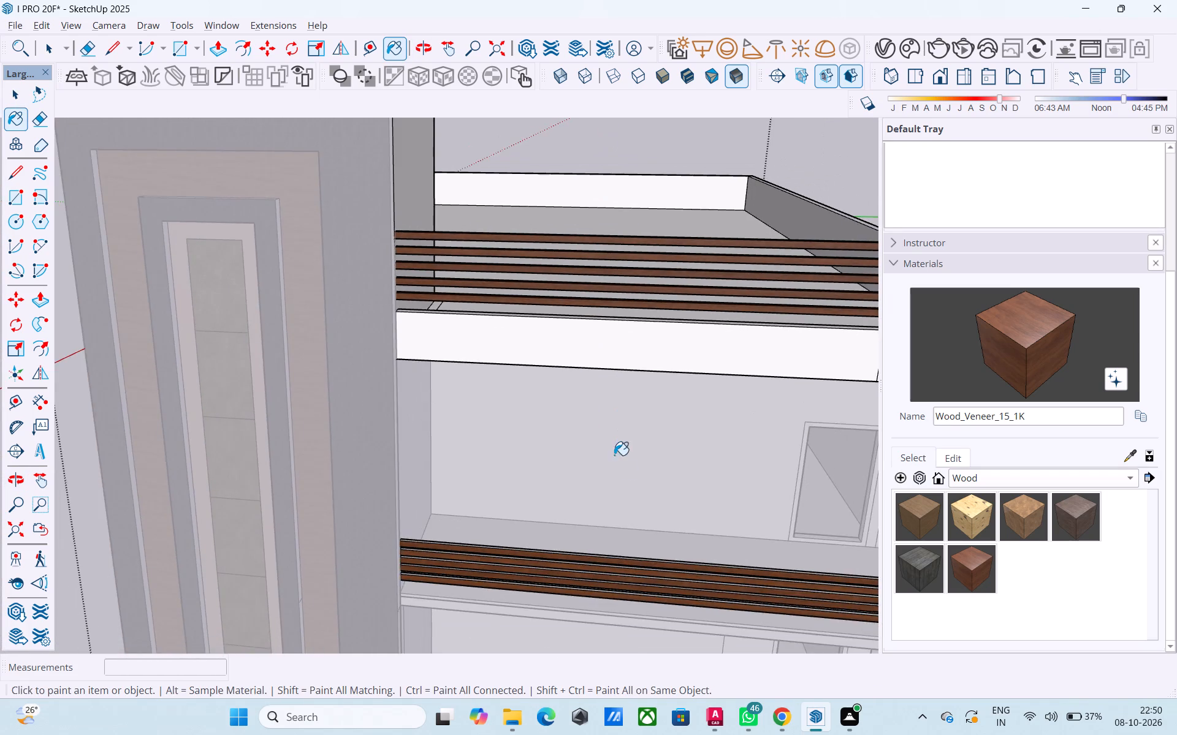
{"action": "scroll", "coordinate": [437, 298], "scroll_direction": "down", "scroll_amount": 8}
{"action": "middle_click_drag", "start_coordinate": [565, 344], "coordinate": [510, 514]}
{"action": "scroll", "coordinate": [497, 508], "scroll_direction": "up", "scroll_amount": 15}
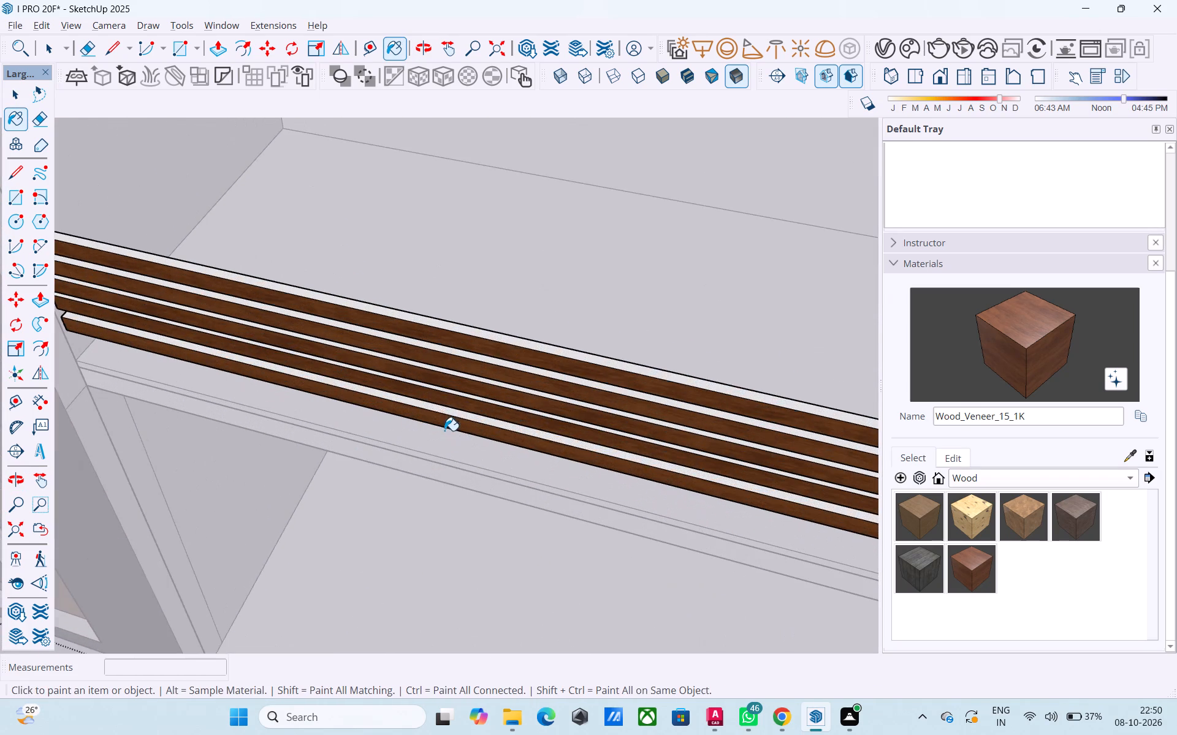
{"action": "left_click", "coordinate": [430, 409]}
{"action": "left_click", "coordinate": [435, 389]}
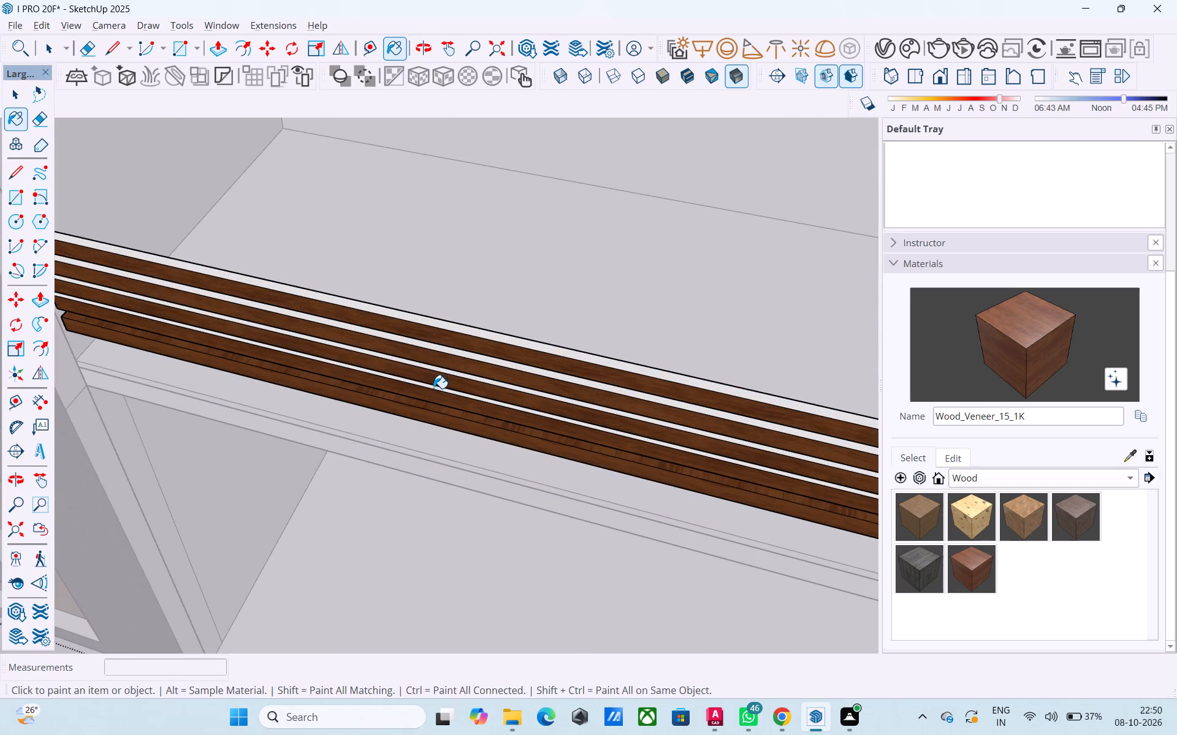
{"action": "left_click", "coordinate": [433, 388]}
{"action": "scroll", "coordinate": [433, 388], "scroll_direction": "up", "scroll_amount": 7}
{"action": "left_click", "coordinate": [417, 307]}
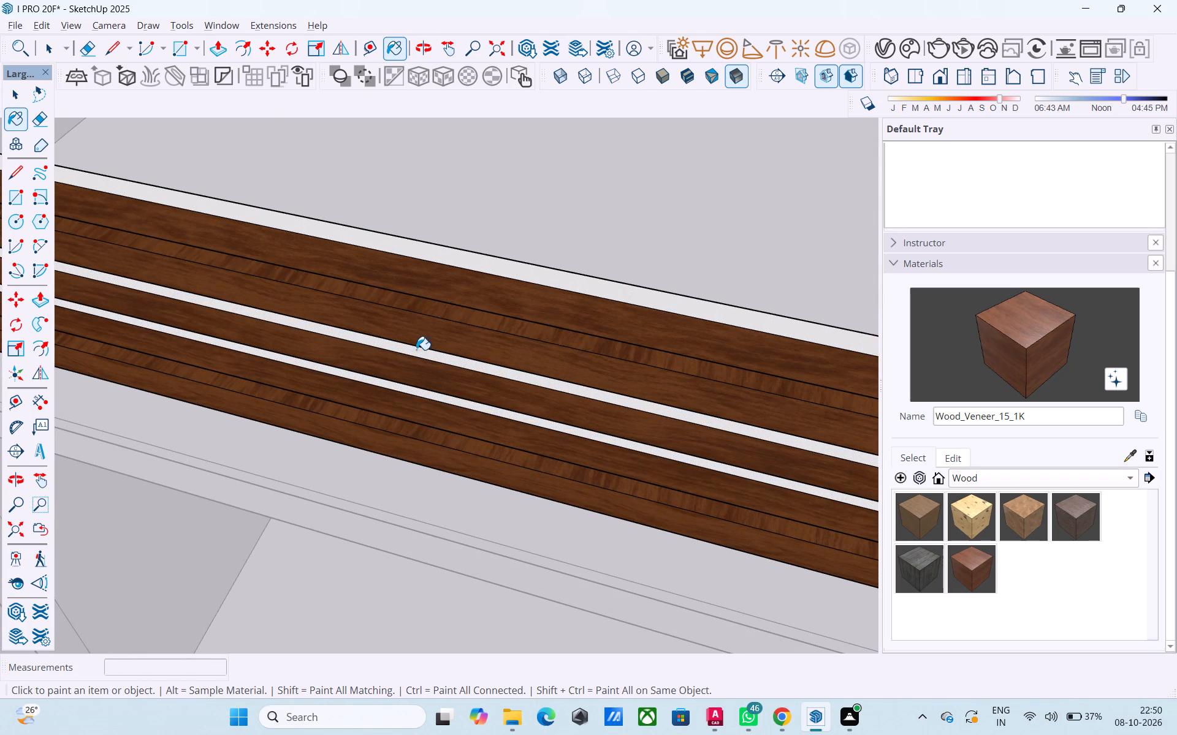
{"action": "left_click", "coordinate": [414, 354]}
{"action": "left_click", "coordinate": [418, 396]}
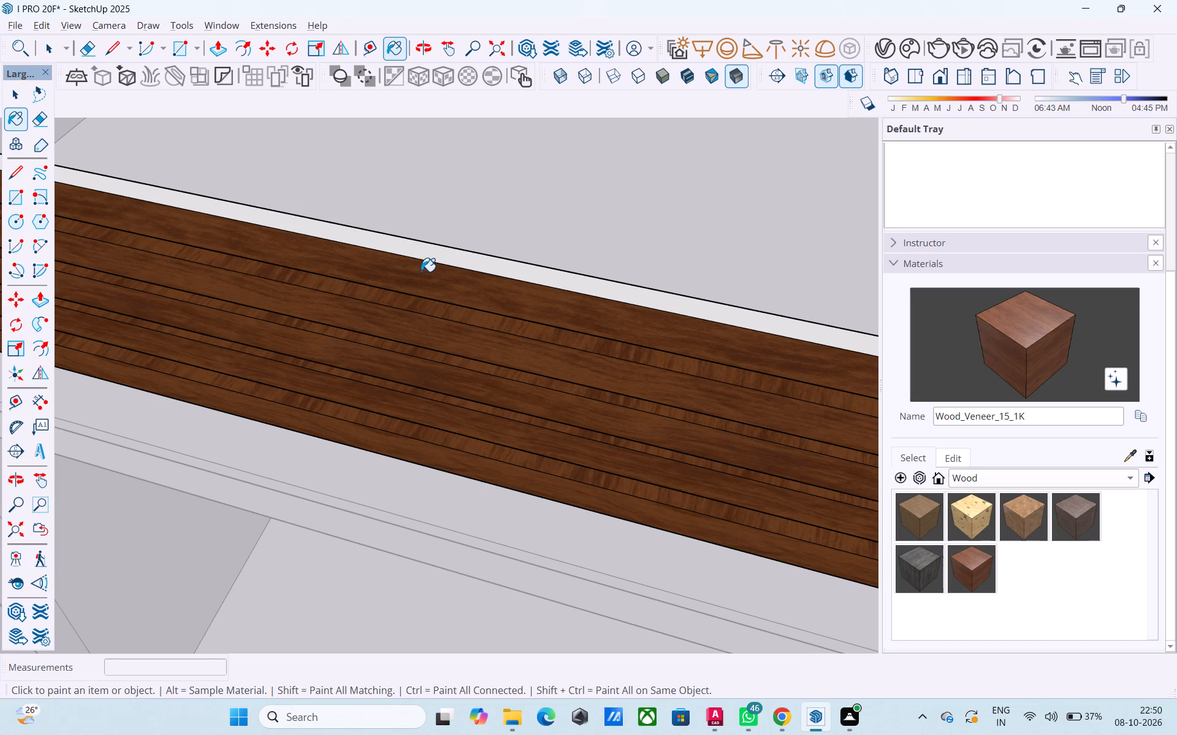
{"action": "left_click", "coordinate": [425, 258]}
Leave the front railing group and paint the outer faces of the side balcony railing's five bars with Wood_Veneer_15_1K.
{"action": "scroll", "coordinate": [429, 258], "scroll_direction": "down", "scroll_amount": 8}
{"action": "middle_click_drag", "start_coordinate": [435, 411], "coordinate": [514, 299]}
{"action": "scroll", "coordinate": [467, 358], "scroll_direction": "down", "scroll_amount": 6}
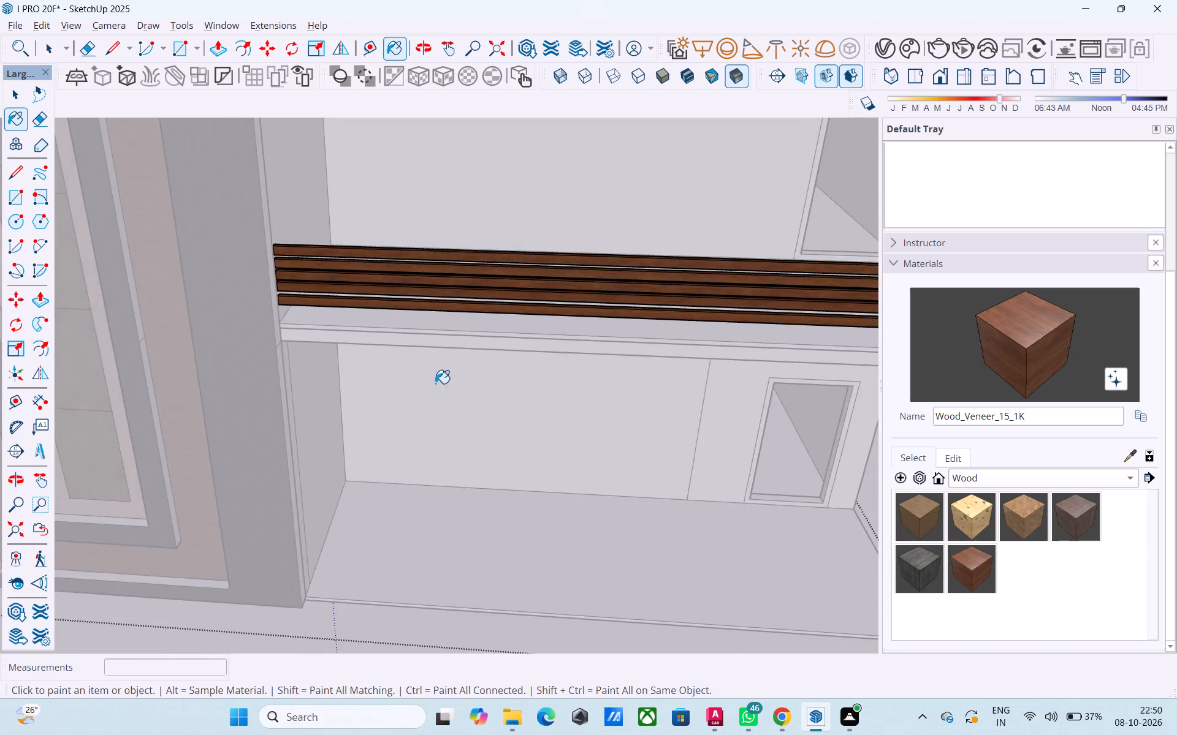
{"action": "scroll", "coordinate": [435, 383], "scroll_direction": "down", "scroll_amount": 9}
{"action": "scroll", "coordinate": [497, 357], "scroll_direction": "down", "scroll_amount": 3}
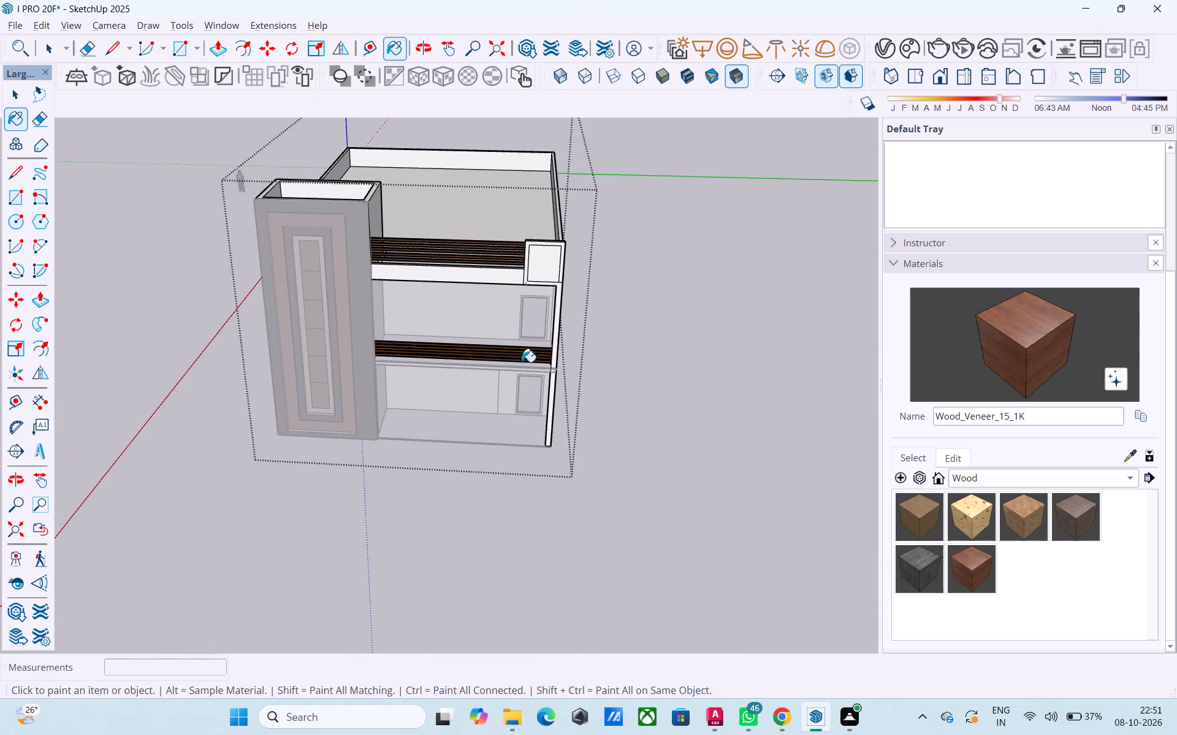
{"action": "middle_click_drag", "start_coordinate": [531, 360], "coordinate": [245, 407]}
{"action": "middle_click_drag", "start_coordinate": [446, 380], "coordinate": [316, 353]}
{"action": "scroll", "coordinate": [434, 389], "scroll_direction": "up", "scroll_amount": 3}
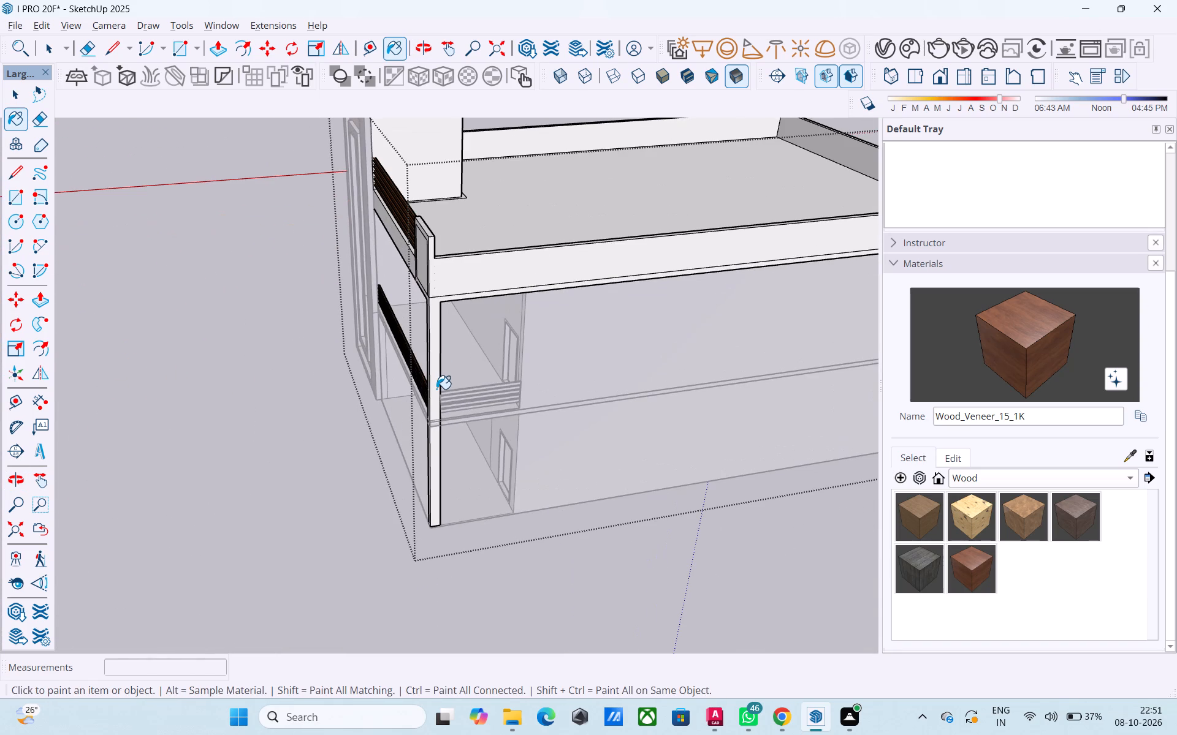
{"action": "key", "text": "space"}
{"action": "left_click", "coordinate": [337, 425]}
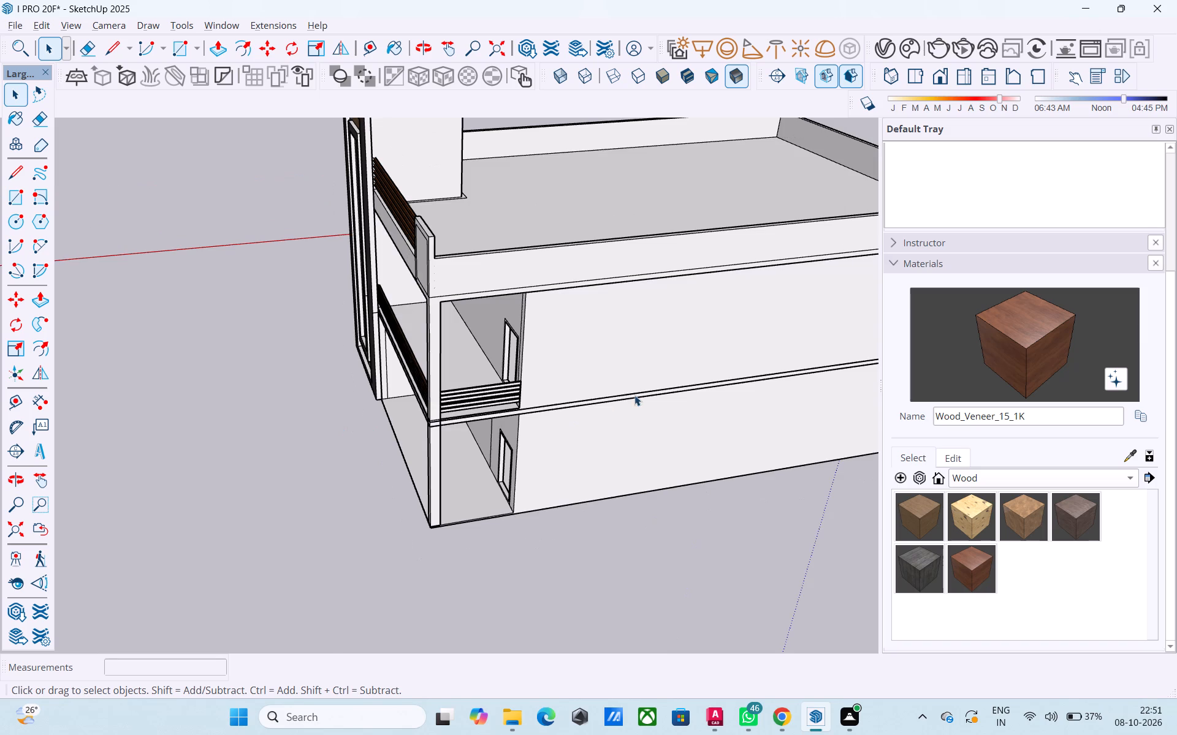
{"action": "left_click", "coordinate": [1030, 341]}
{"action": "scroll", "coordinate": [455, 447], "scroll_direction": "up", "scroll_amount": 12}
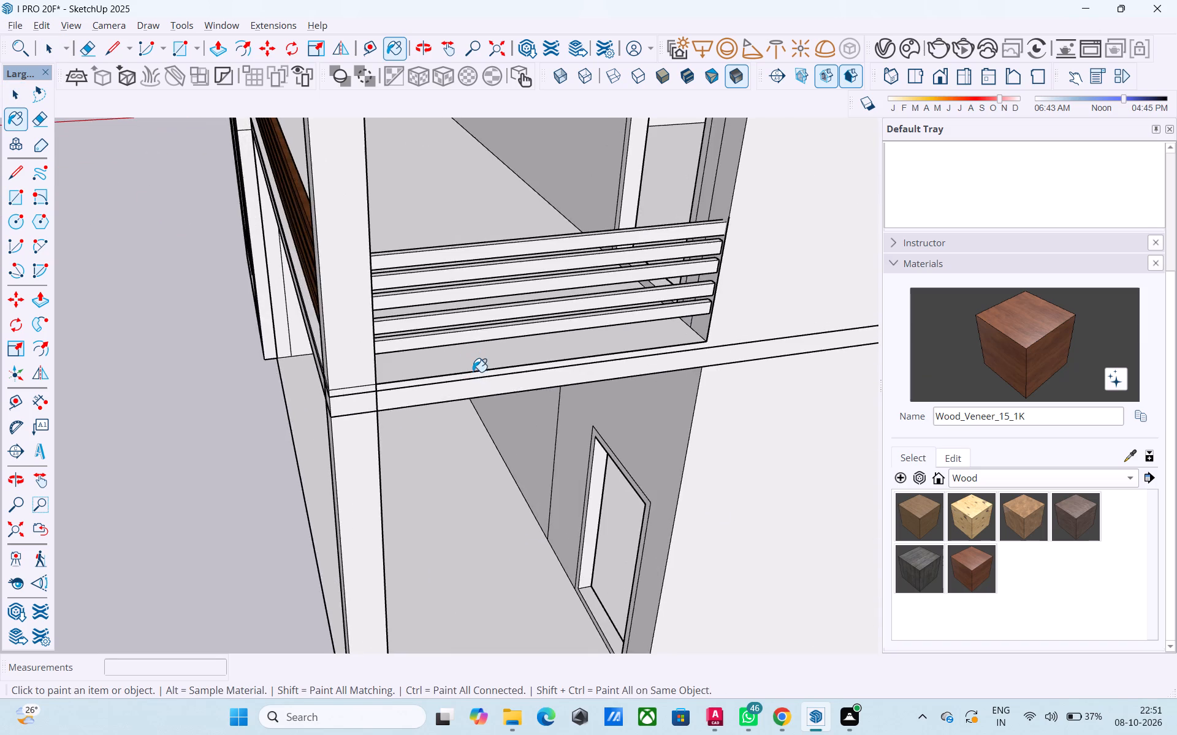
{"action": "scroll", "coordinate": [473, 367], "scroll_direction": "up", "scroll_amount": 3}
{"action": "left_click", "coordinate": [452, 327]}
{"action": "left_click", "coordinate": [451, 299]}
{"action": "left_click", "coordinate": [447, 271]}
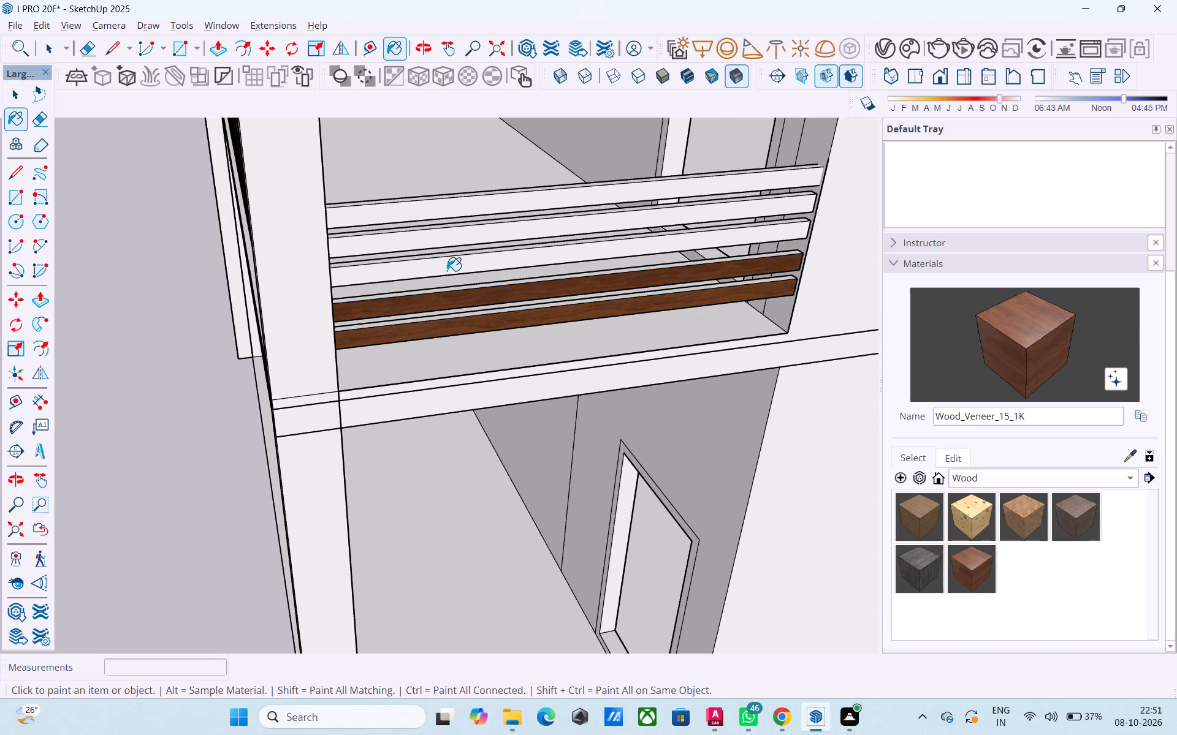
{"action": "left_click", "coordinate": [440, 241]}
{"action": "left_click", "coordinate": [438, 215]}
Paint the top faces of the side balcony railing's bars with Wood_Veneer_15_1K, undoing the stray paint on the balcony floor.
{"action": "middle_click_drag", "start_coordinate": [432, 341], "coordinate": [466, 363]}
{"action": "scroll", "coordinate": [420, 336], "scroll_direction": "up", "scroll_amount": 4}
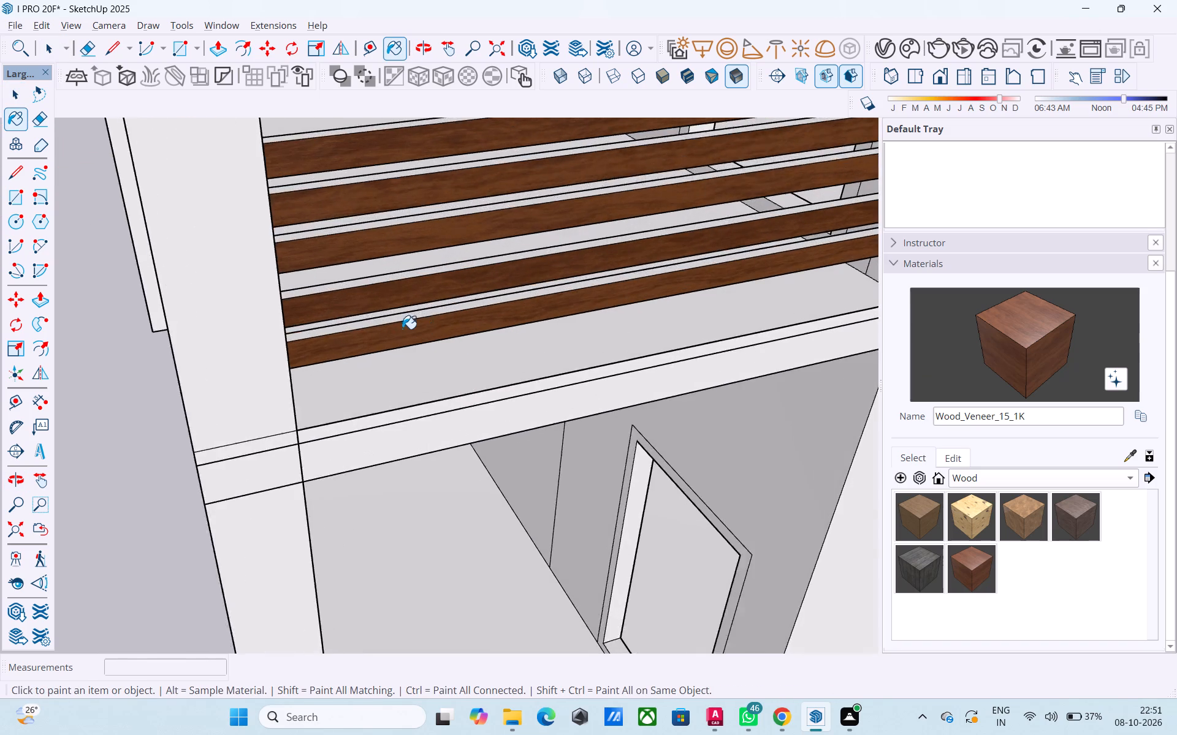
{"action": "scroll", "coordinate": [402, 329], "scroll_direction": "up", "scroll_amount": 3}
{"action": "left_click", "coordinate": [384, 315]}
{"action": "middle_click_drag", "start_coordinate": [386, 318], "coordinate": [390, 370]}
{"action": "left_click", "coordinate": [324, 269]}
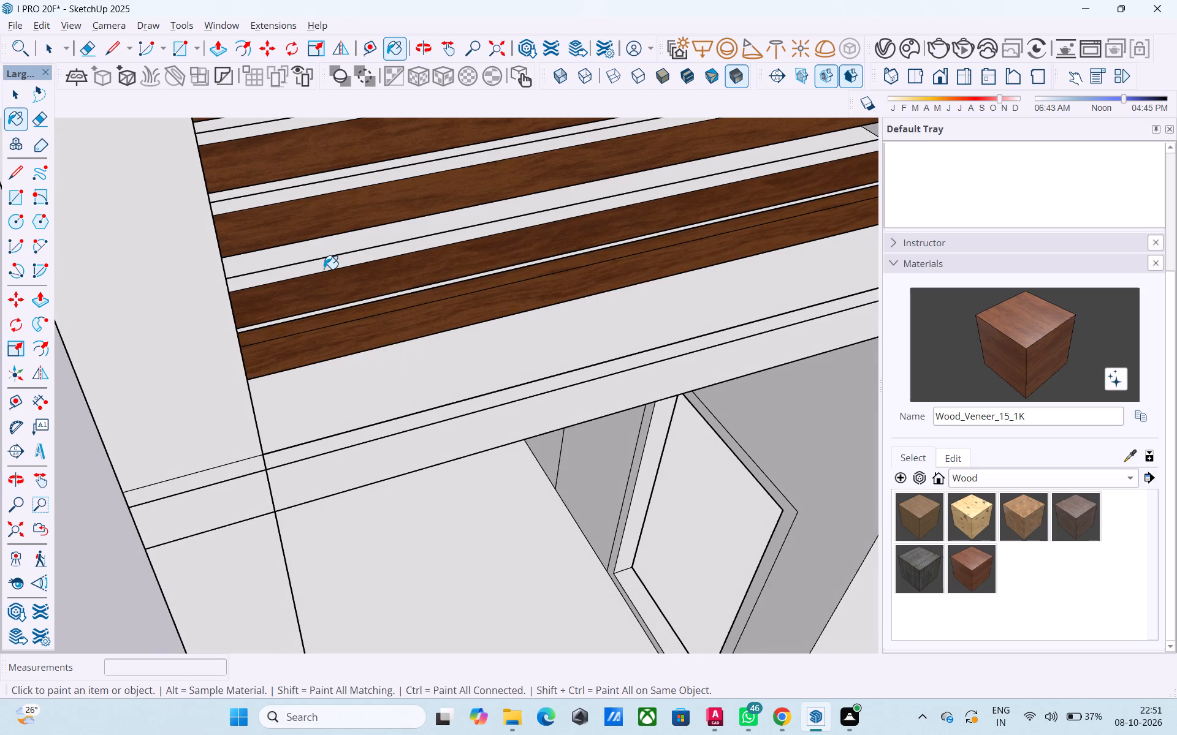
{"action": "scroll", "coordinate": [479, 320], "scroll_direction": "down", "scroll_amount": 3}
{"action": "middle_click_drag", "start_coordinate": [446, 262], "coordinate": [468, 359]}
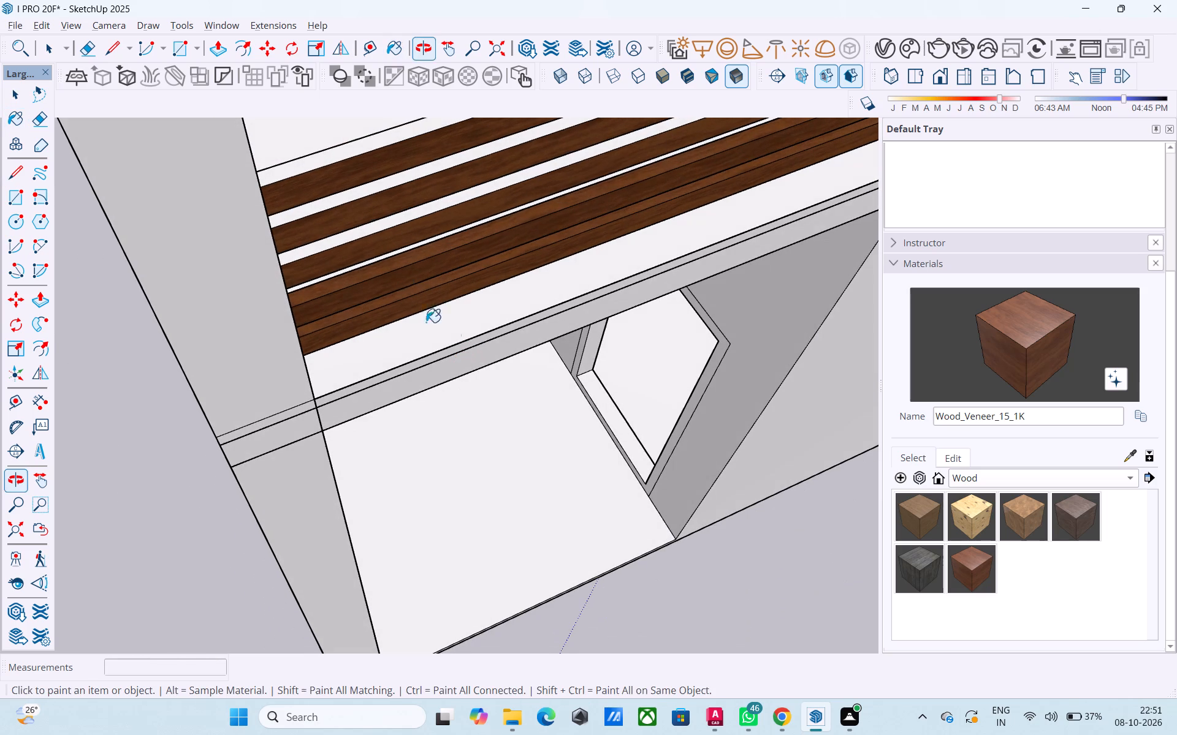
{"action": "left_click", "coordinate": [354, 236]}
{"action": "left_click", "coordinate": [338, 206]}
{"action": "left_click", "coordinate": [304, 170]}
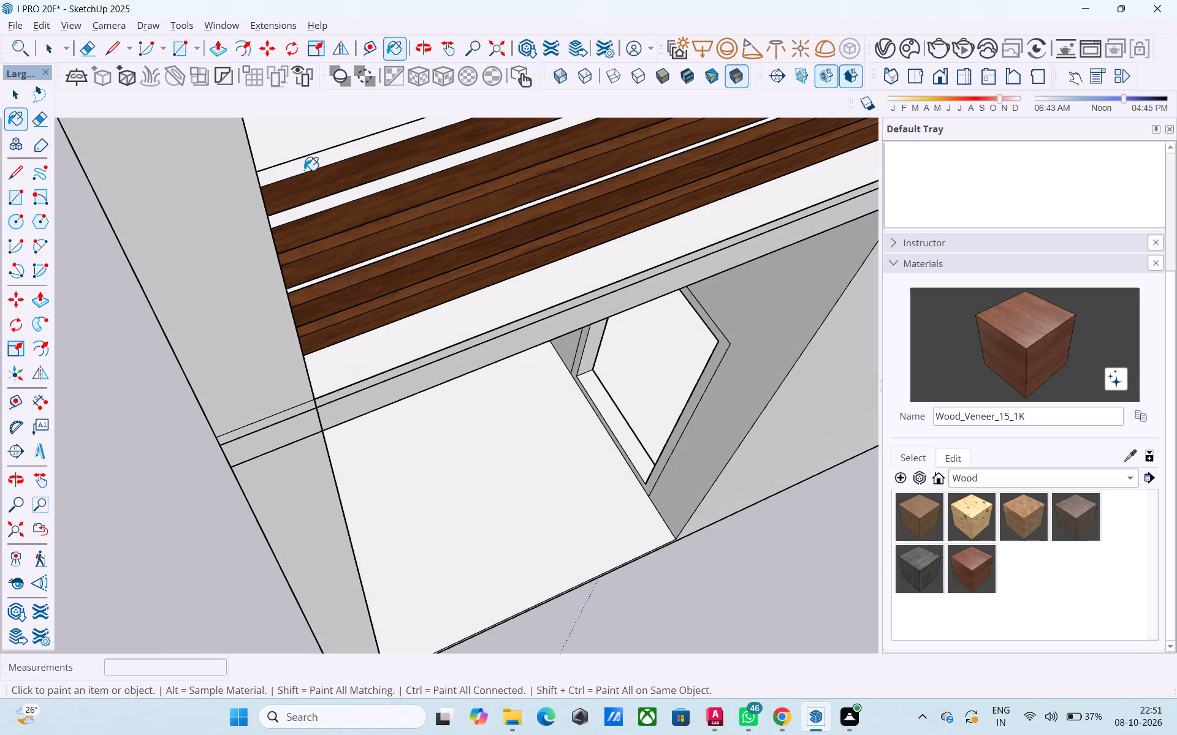
{"action": "left_click", "coordinate": [317, 204]}
{"action": "left_click", "coordinate": [341, 273]}
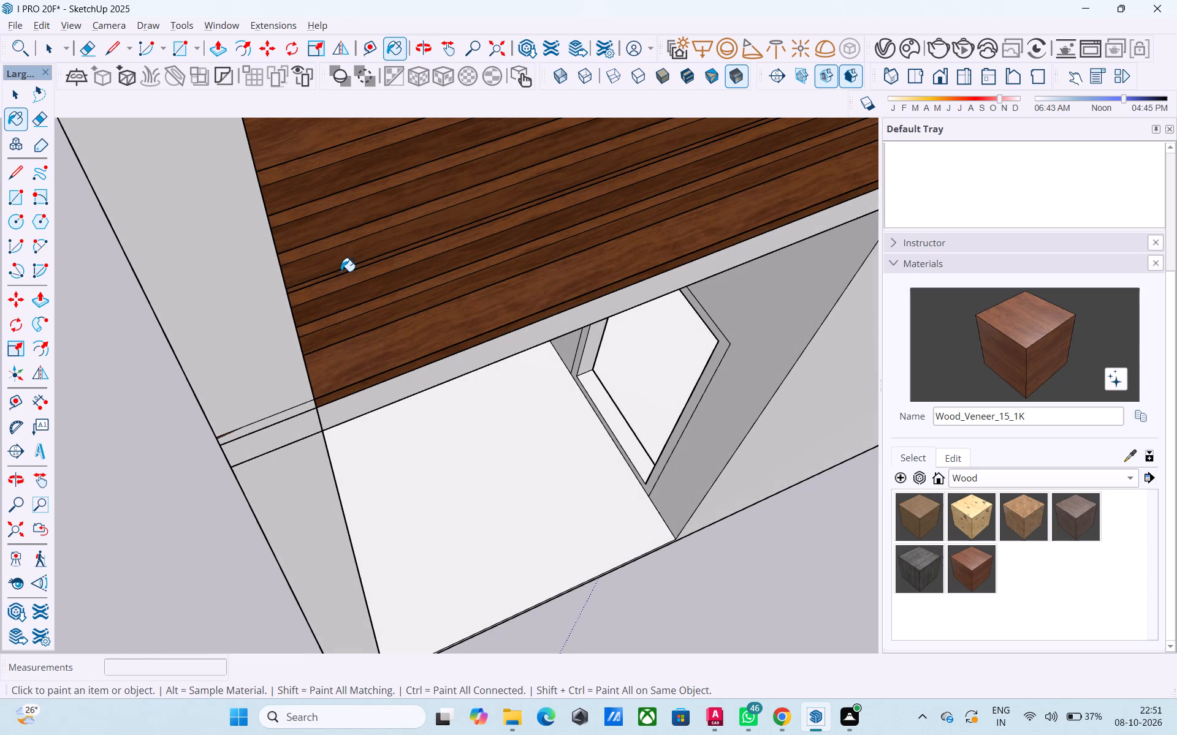
{"action": "scroll", "coordinate": [346, 286], "scroll_direction": "down", "scroll_amount": 2}
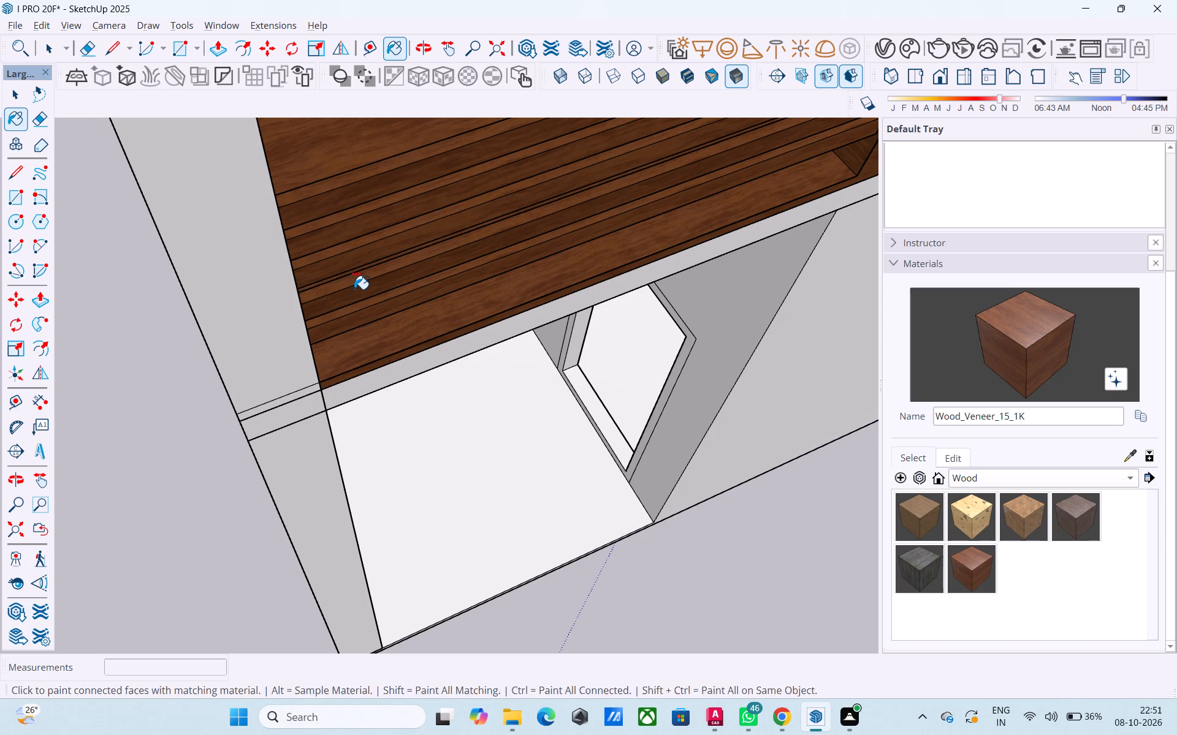
{"action": "key", "text": "ctrl+z"}
Examine the painted railings and the whole house front from several angles and distances.
{"action": "scroll", "coordinate": [347, 293], "scroll_direction": "down", "scroll_amount": 6}
{"action": "middle_click_drag", "start_coordinate": [325, 341], "coordinate": [568, 186]}
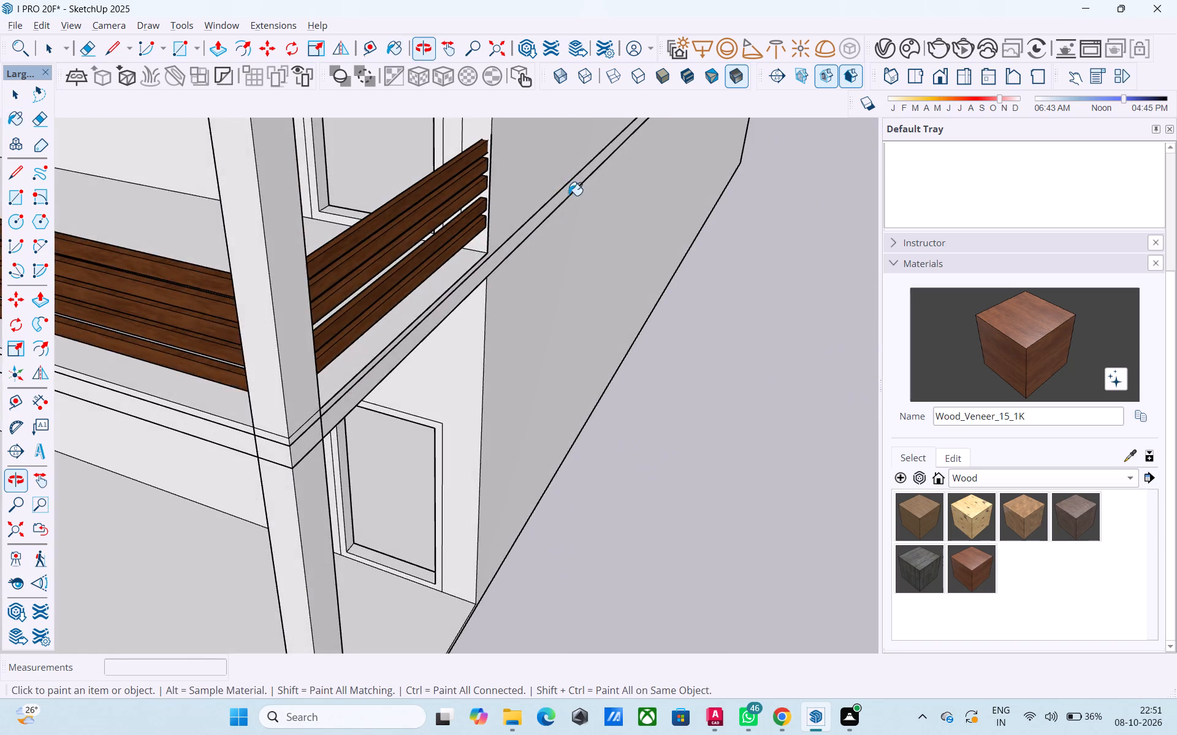
{"action": "scroll", "coordinate": [584, 244], "scroll_direction": "down", "scroll_amount": 11}
{"action": "middle_click_drag", "start_coordinate": [551, 295], "coordinate": [600, 274]}
{"action": "scroll", "coordinate": [565, 301], "scroll_direction": "down", "scroll_amount": 3}
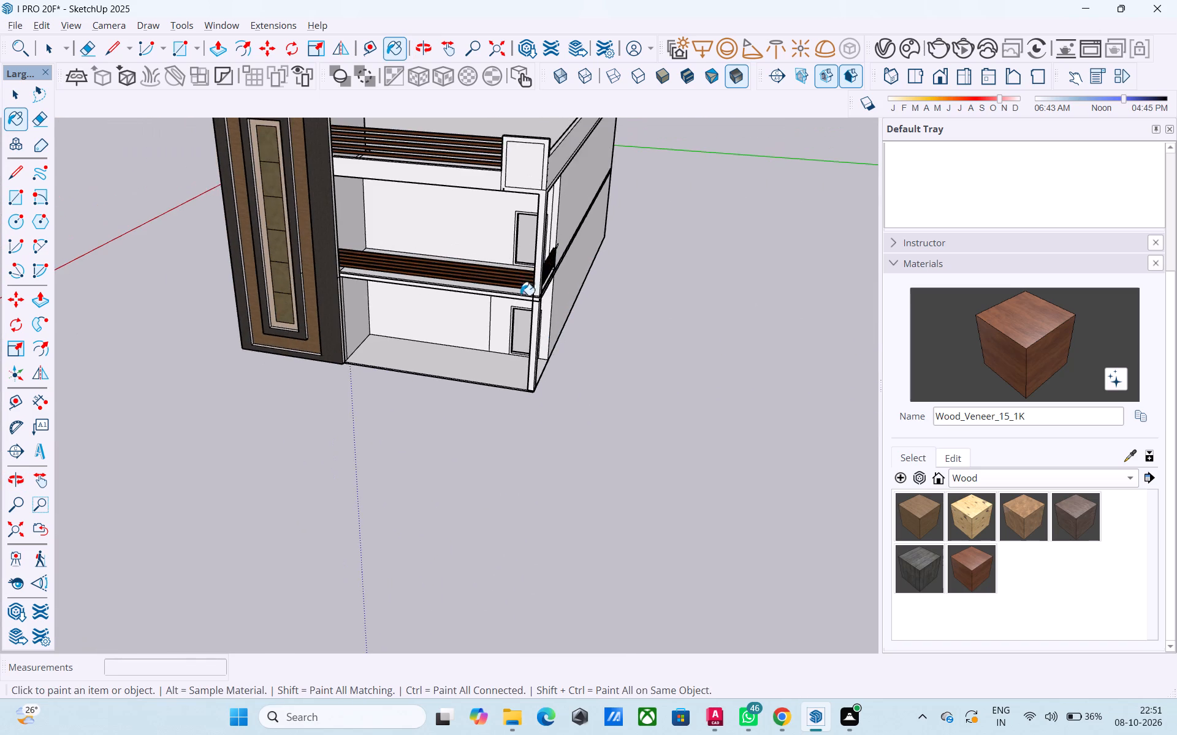
{"action": "scroll", "coordinate": [517, 290], "scroll_direction": "down", "scroll_amount": 4}
{"action": "middle_click_drag", "start_coordinate": [551, 228], "coordinate": [589, 208]}
{"action": "key", "text": "space"}
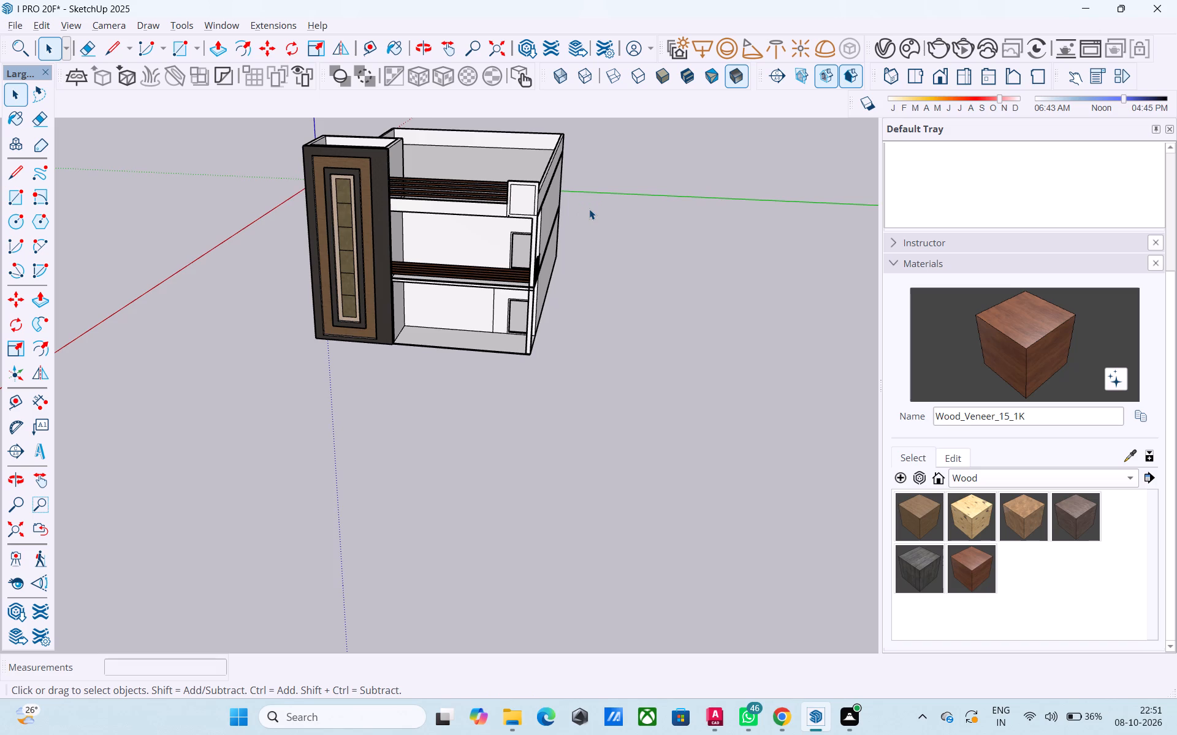
{"action": "scroll", "coordinate": [579, 203], "scroll_direction": "down", "scroll_amount": 3}
{"action": "middle_click_drag", "start_coordinate": [539, 441], "coordinate": [533, 281]}
{"action": "middle_click_drag", "start_coordinate": [427, 165], "coordinate": [451, 198]}
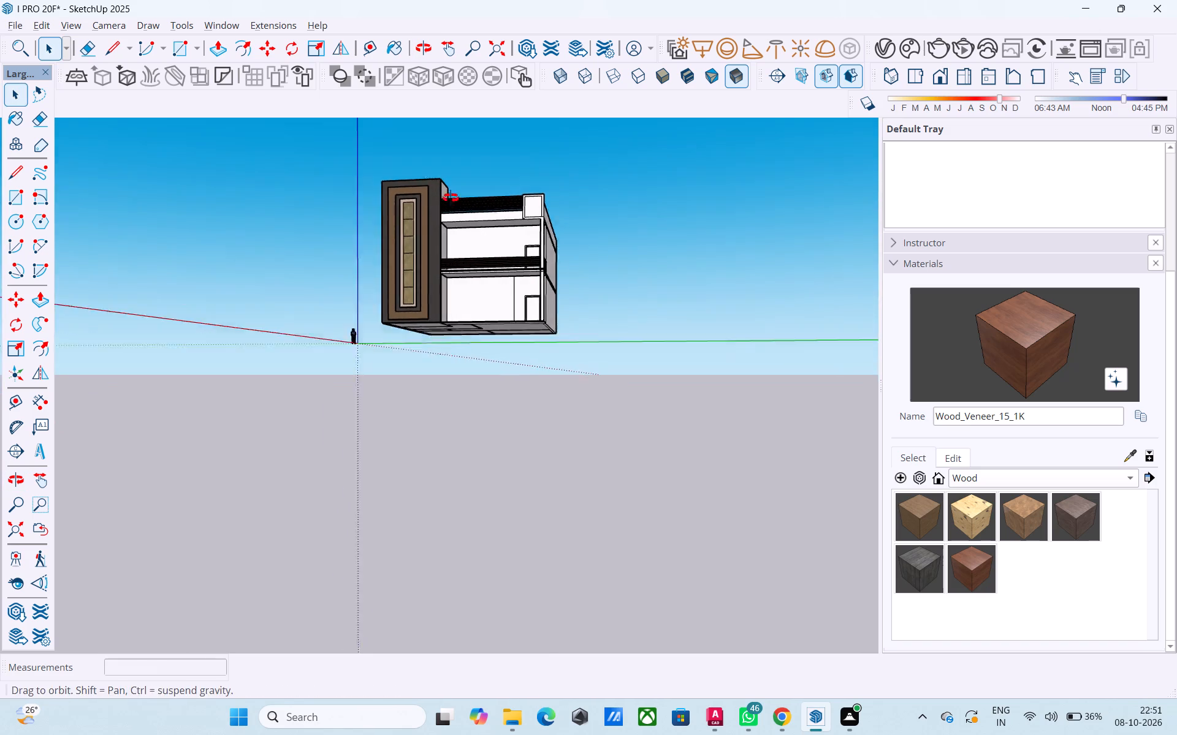
{"action": "middle_click_drag", "start_coordinate": [451, 198], "coordinate": [472, 254]}
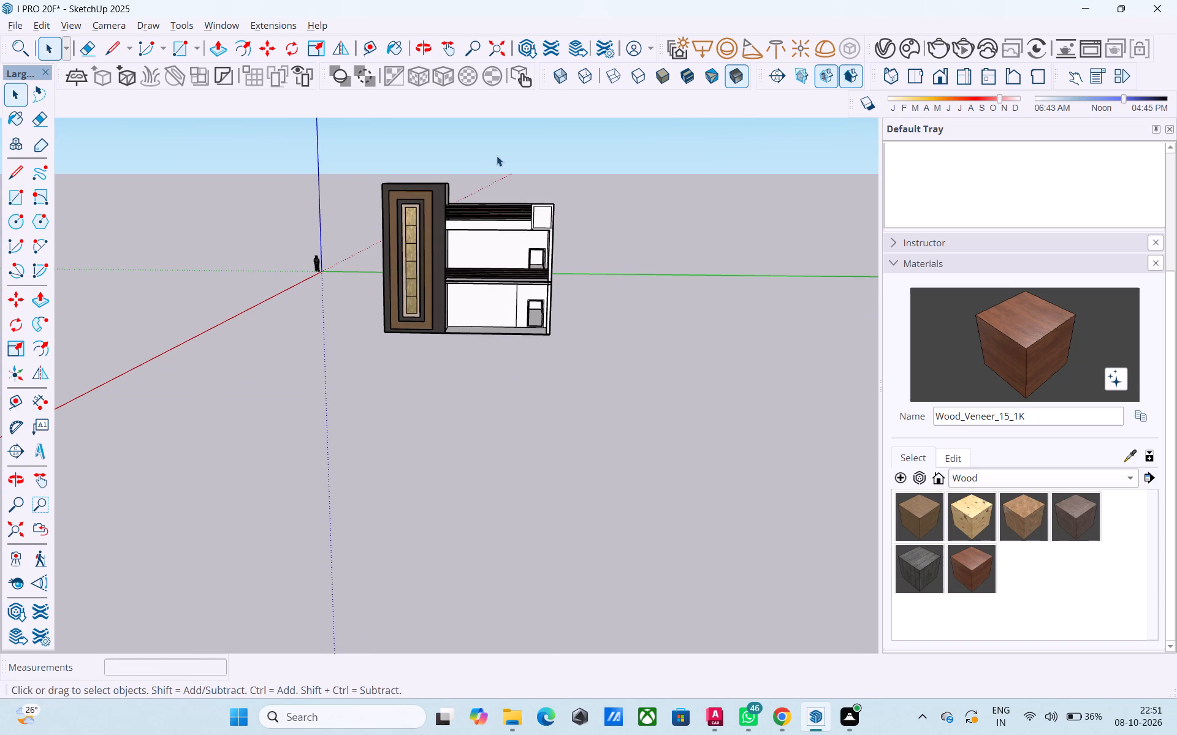
Examine the painted house front again from several angles and distances, including the upper corner panel beside the top railing.
{"action": "scroll", "coordinate": [497, 156], "scroll_direction": "up", "scroll_amount": 1}
{"action": "scroll", "coordinate": [507, 274], "scroll_direction": "down", "scroll_amount": 2}
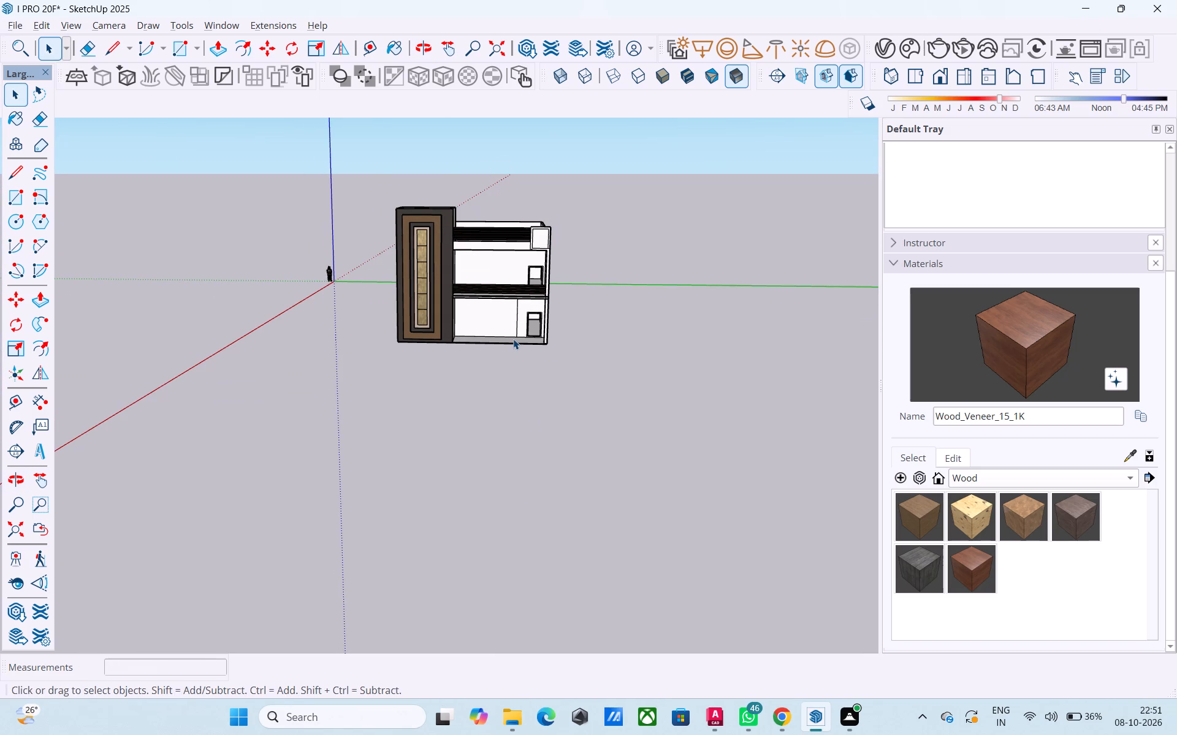
{"action": "scroll", "coordinate": [513, 339], "scroll_direction": "down", "scroll_amount": 1}
{"action": "middle_click_drag", "start_coordinate": [500, 255], "coordinate": [505, 325], "text": "shift"}
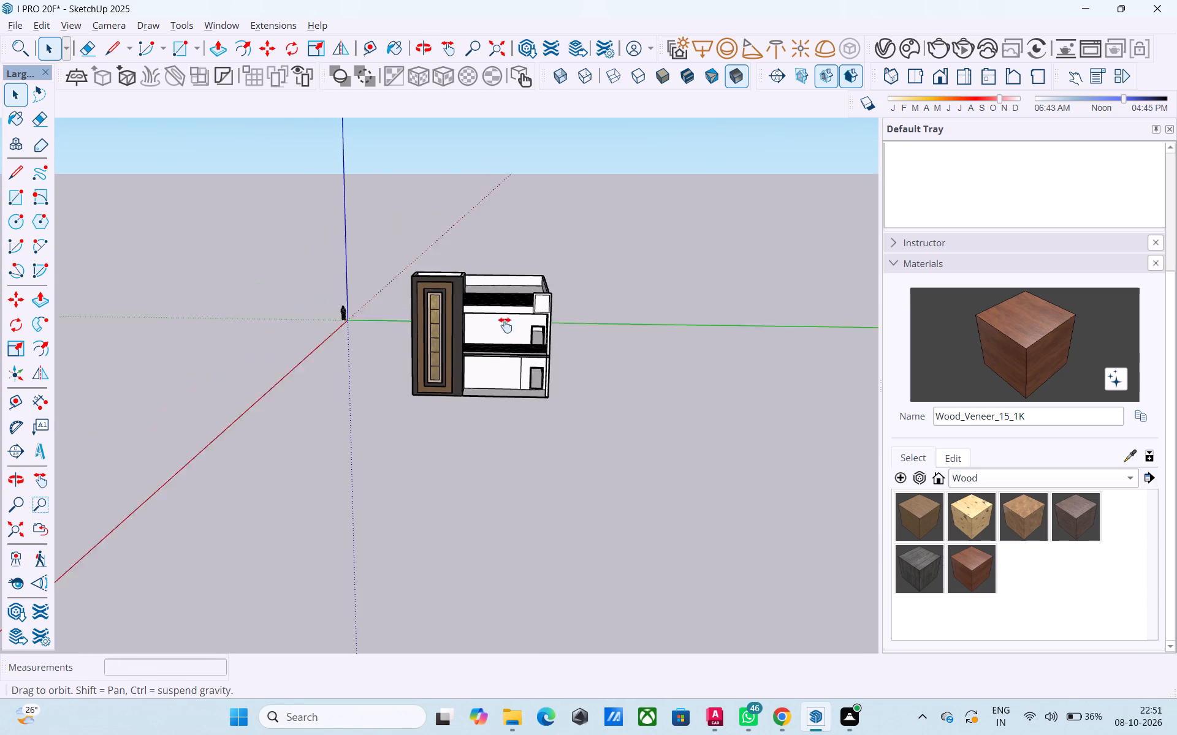
{"action": "middle_click_drag", "start_coordinate": [505, 325], "coordinate": [505, 330], "text": "shift"}
{"action": "scroll", "coordinate": [508, 313], "scroll_direction": "up", "scroll_amount": 12}
{"action": "middle_click_drag", "start_coordinate": [489, 314], "coordinate": [646, 292]}
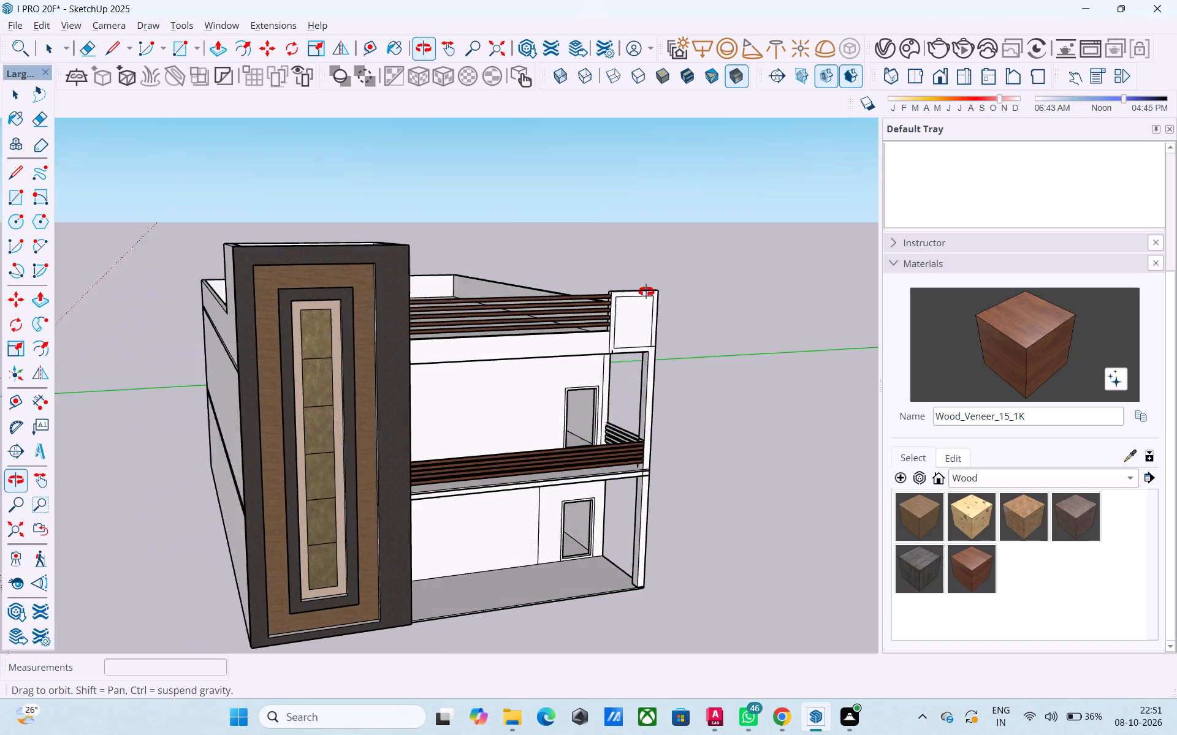
{"action": "middle_click_drag", "start_coordinate": [646, 292], "coordinate": [568, 306]}
{"action": "scroll", "coordinate": [595, 303], "scroll_direction": "up", "scroll_amount": 1}
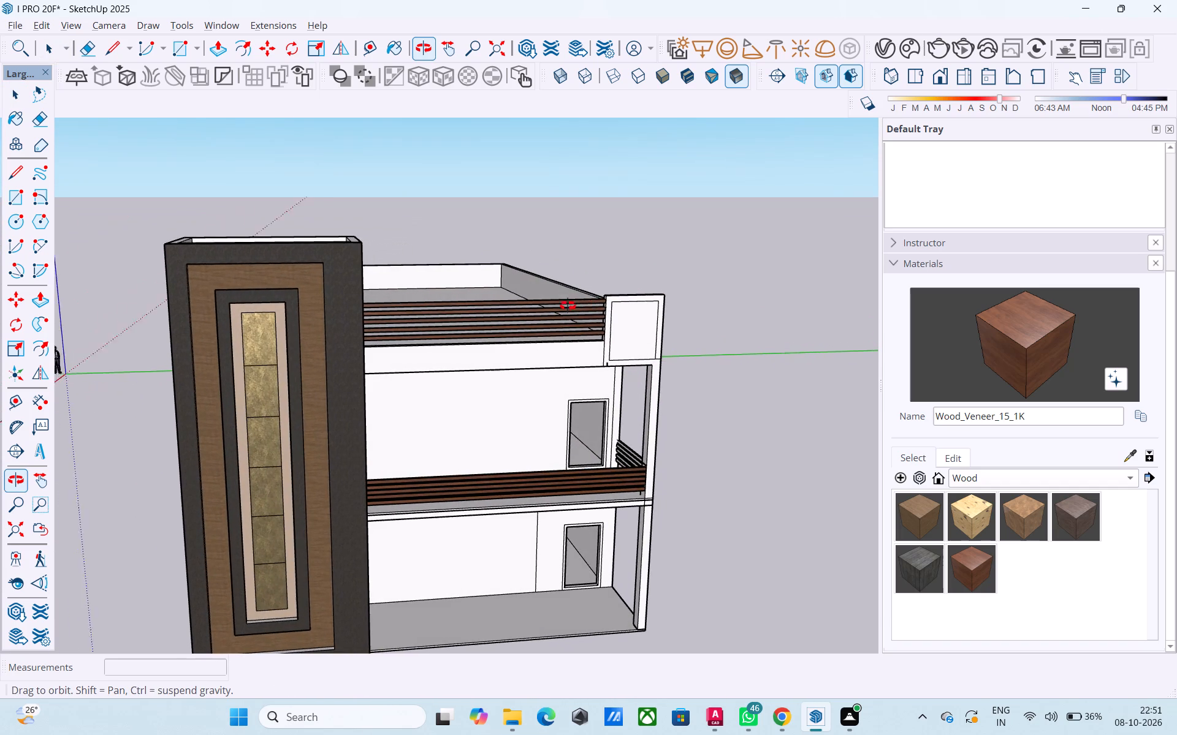
{"action": "middle_click_drag", "start_coordinate": [568, 306], "coordinate": [566, 306]}
Open the building group and pull the top face of the roof's front corner panel up 10'.
{"action": "middle_click_drag", "start_coordinate": [556, 308], "coordinate": [261, 340]}
{"action": "scroll", "coordinate": [446, 317], "scroll_direction": "up", "scroll_amount": 3}
{"action": "middle_click_drag", "start_coordinate": [579, 353], "coordinate": [563, 444]}
{"action": "scroll", "coordinate": [522, 476], "scroll_direction": "up", "scroll_amount": 4}
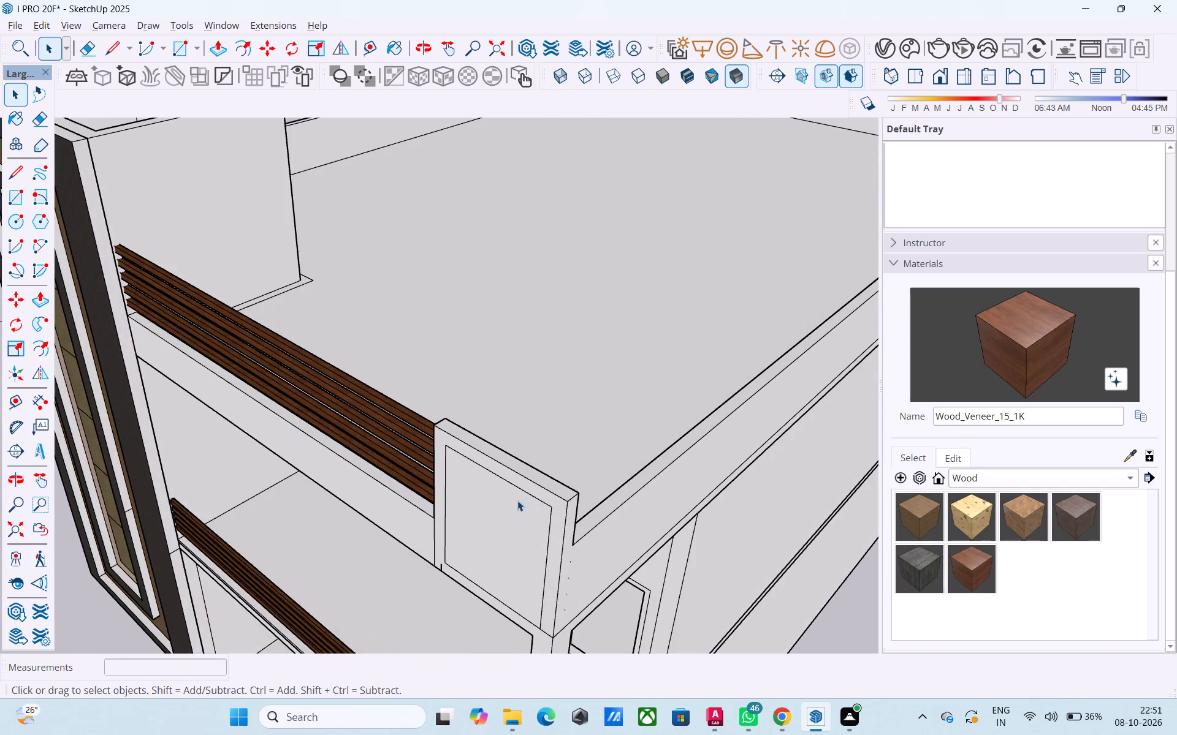
{"action": "double_click", "coordinate": [517, 501]}
{"action": "left_click", "coordinate": [509, 461]}
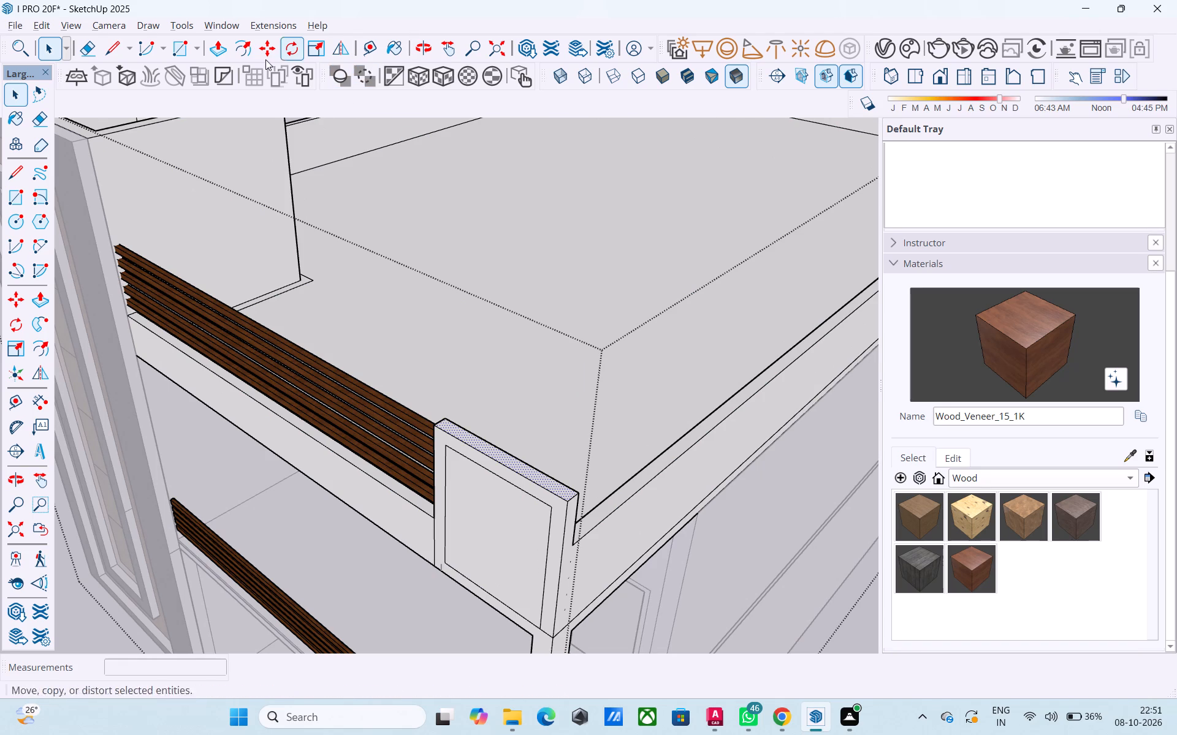
{"action": "left_click", "coordinate": [209, 48]}
{"action": "scroll", "coordinate": [374, 213], "scroll_direction": "down", "scroll_amount": 4}
{"action": "middle_click_drag", "start_coordinate": [406, 284], "coordinate": [479, 309]}
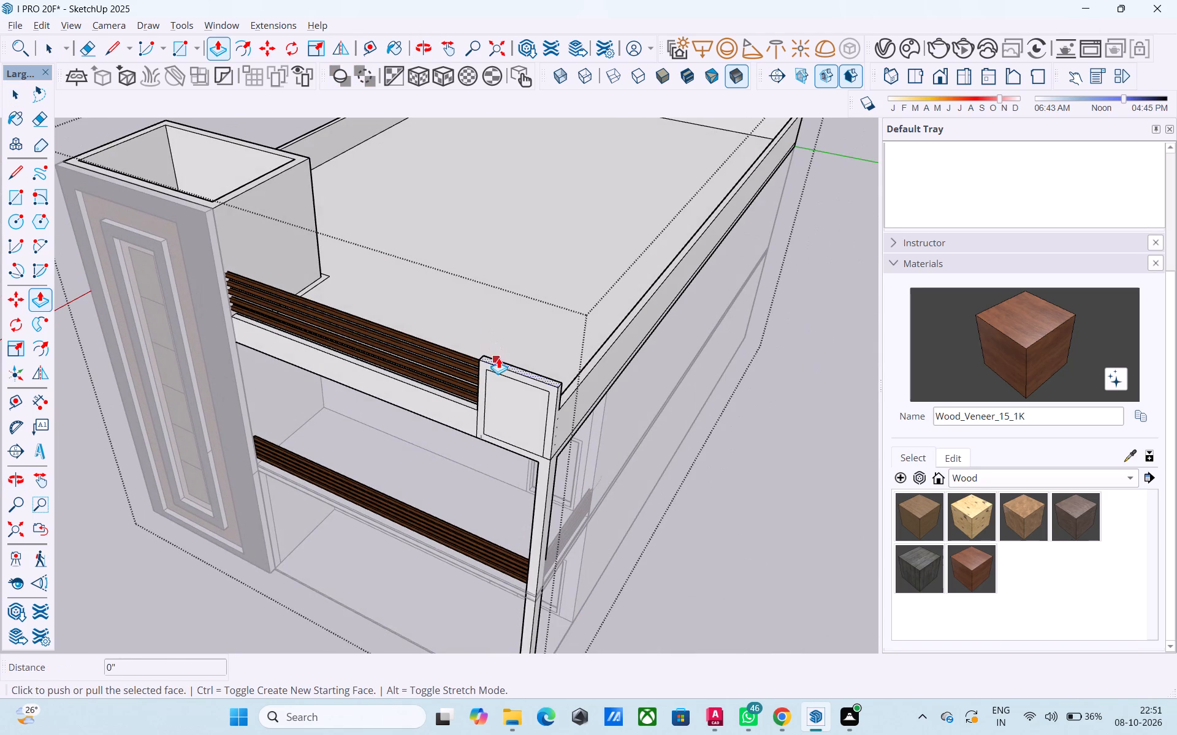
{"action": "left_click", "coordinate": [499, 355]}
{"action": "left_click", "coordinate": [180, 190]}
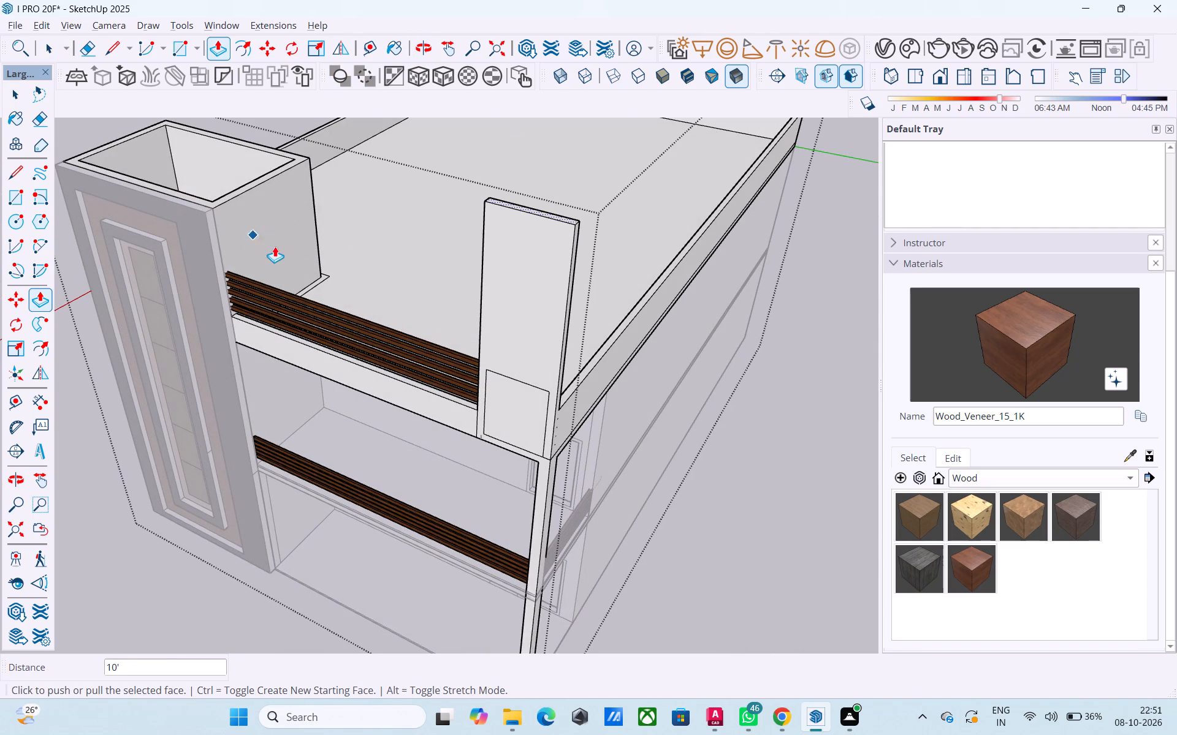
Push the corner panel's top face down about 5' 5 7/16", level with the top of the front tower.
{"action": "middle_click_drag", "start_coordinate": [280, 247], "coordinate": [539, 244]}
{"action": "middle_click_drag", "start_coordinate": [661, 147], "coordinate": [649, 311]}
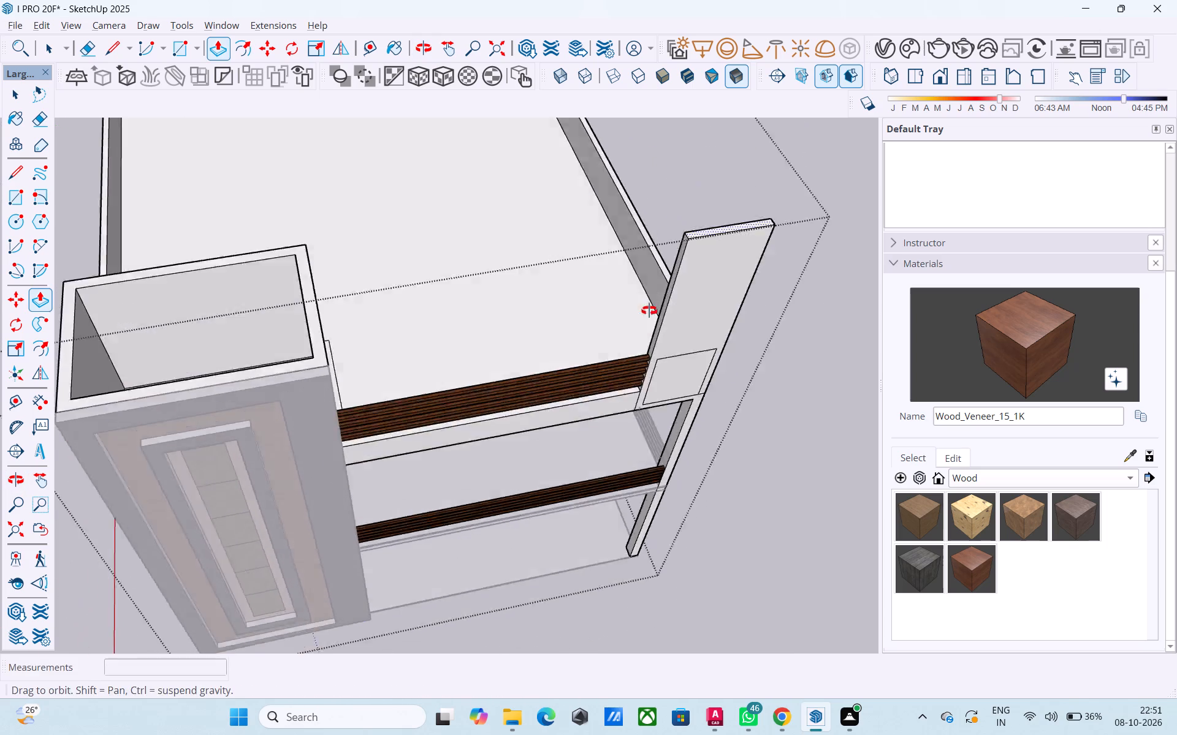
{"action": "middle_click_drag", "start_coordinate": [649, 311], "coordinate": [645, 325]}
{"action": "scroll", "coordinate": [704, 314], "scroll_direction": "up", "scroll_amount": 3}
{"action": "left_click", "coordinate": [744, 348]}
{"action": "scroll", "coordinate": [646, 375], "scroll_direction": "down", "scroll_amount": 6}
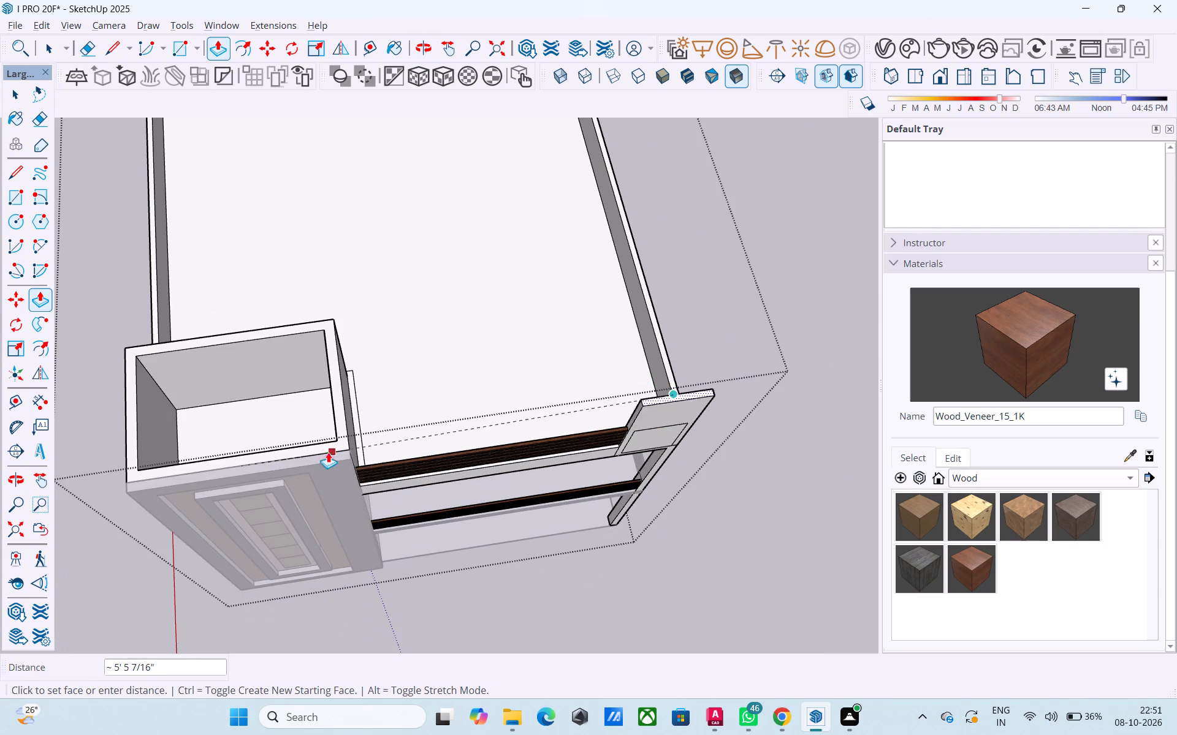
{"action": "scroll", "coordinate": [314, 443], "scroll_direction": "up", "scroll_amount": 4}
{"action": "left_click", "coordinate": [315, 443]}
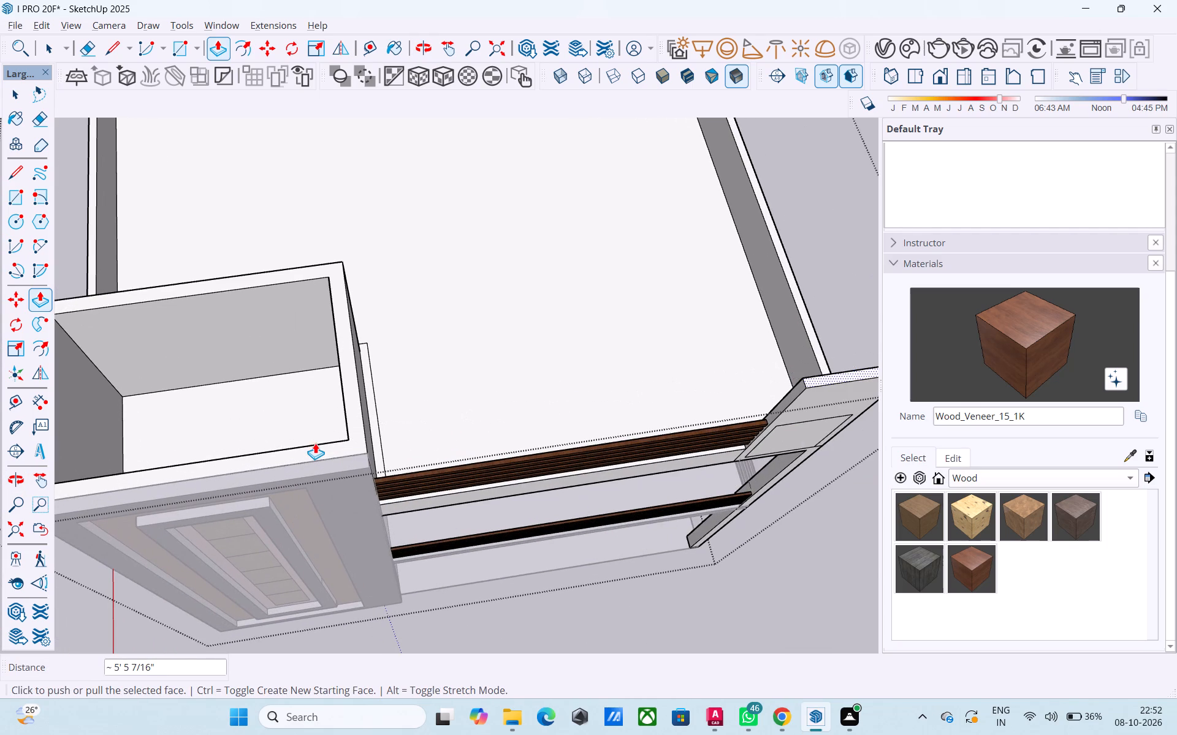
Pull the corner panel's narrow rear face back 9' 6" along the side parapet, using the tower's rear side as reference.
{"action": "scroll", "coordinate": [315, 443], "scroll_direction": "up", "scroll_amount": 6}
{"action": "middle_click_drag", "start_coordinate": [311, 448], "coordinate": [289, 276]}
{"action": "scroll", "coordinate": [288, 274], "scroll_direction": "down", "scroll_amount": 7}
{"action": "middle_click_drag", "start_coordinate": [330, 331], "coordinate": [333, 322]}
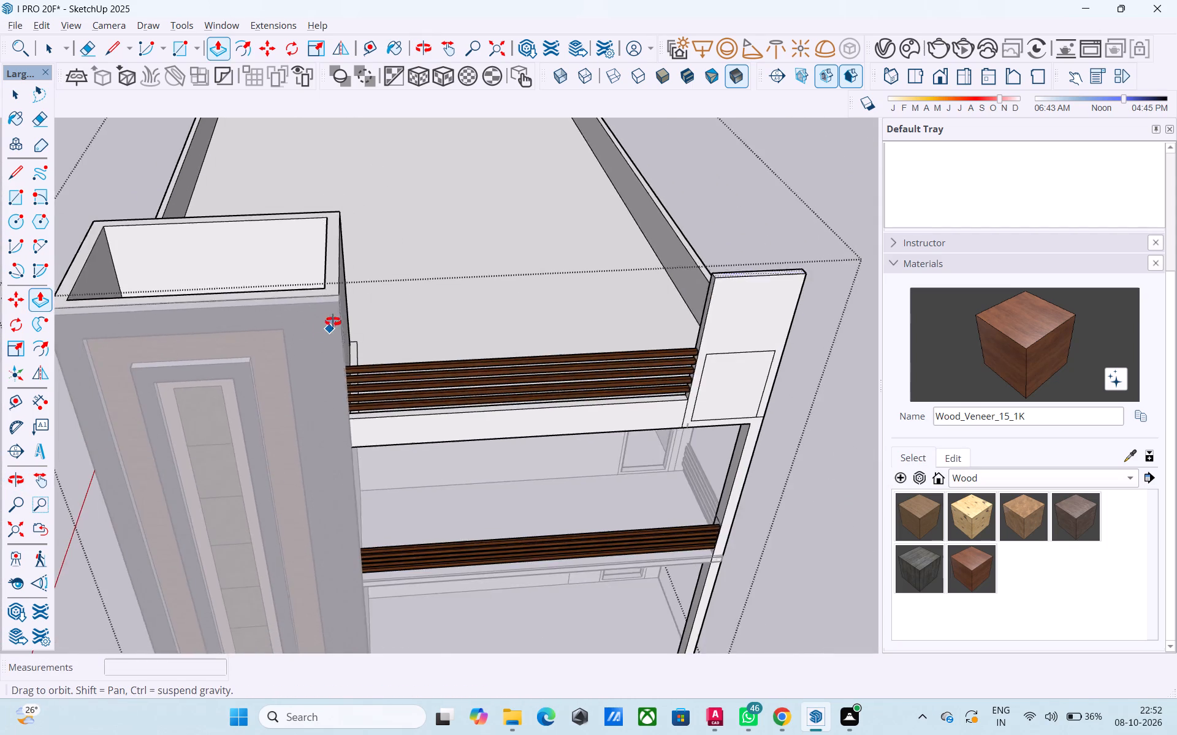
{"action": "middle_click_drag", "start_coordinate": [333, 322], "coordinate": [132, 244]}
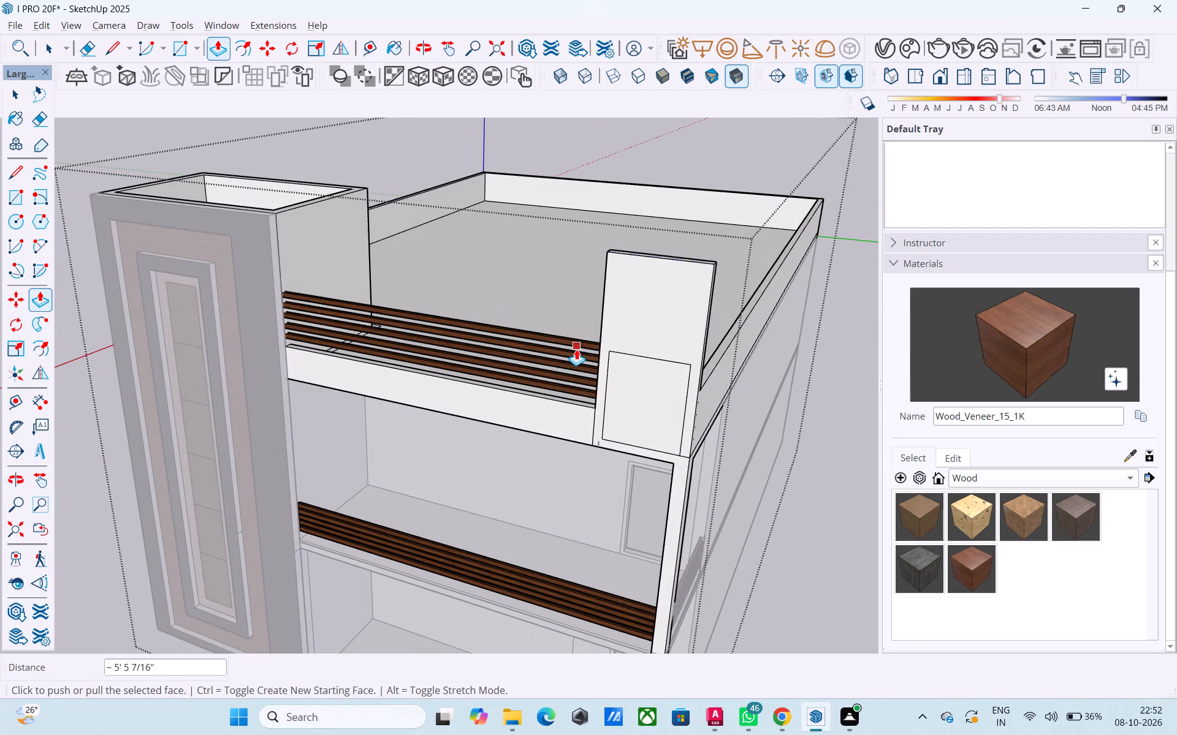
{"action": "middle_click_drag", "start_coordinate": [576, 349], "coordinate": [556, 353]}
{"action": "middle_click_drag", "start_coordinate": [571, 350], "coordinate": [354, 344]}
{"action": "middle_click_drag", "start_coordinate": [508, 333], "coordinate": [285, 380]}
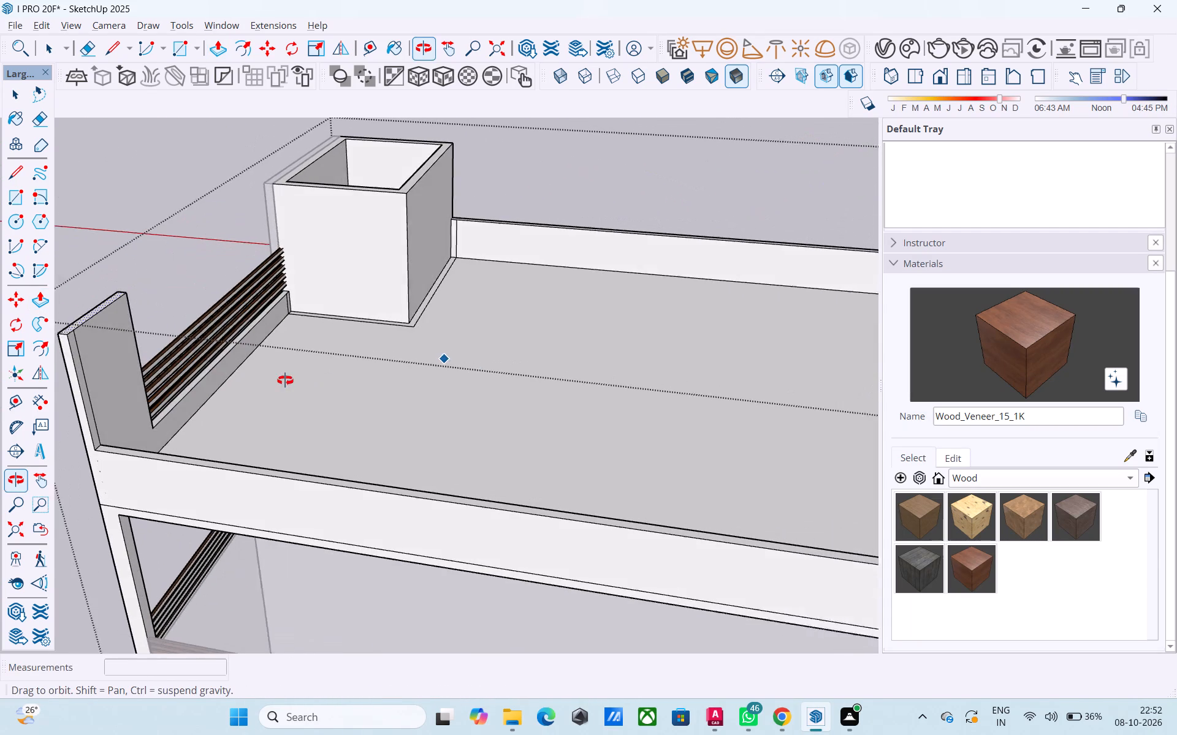
{"action": "middle_click_drag", "start_coordinate": [285, 380], "coordinate": [286, 380]}
{"action": "key", "text": "space"}
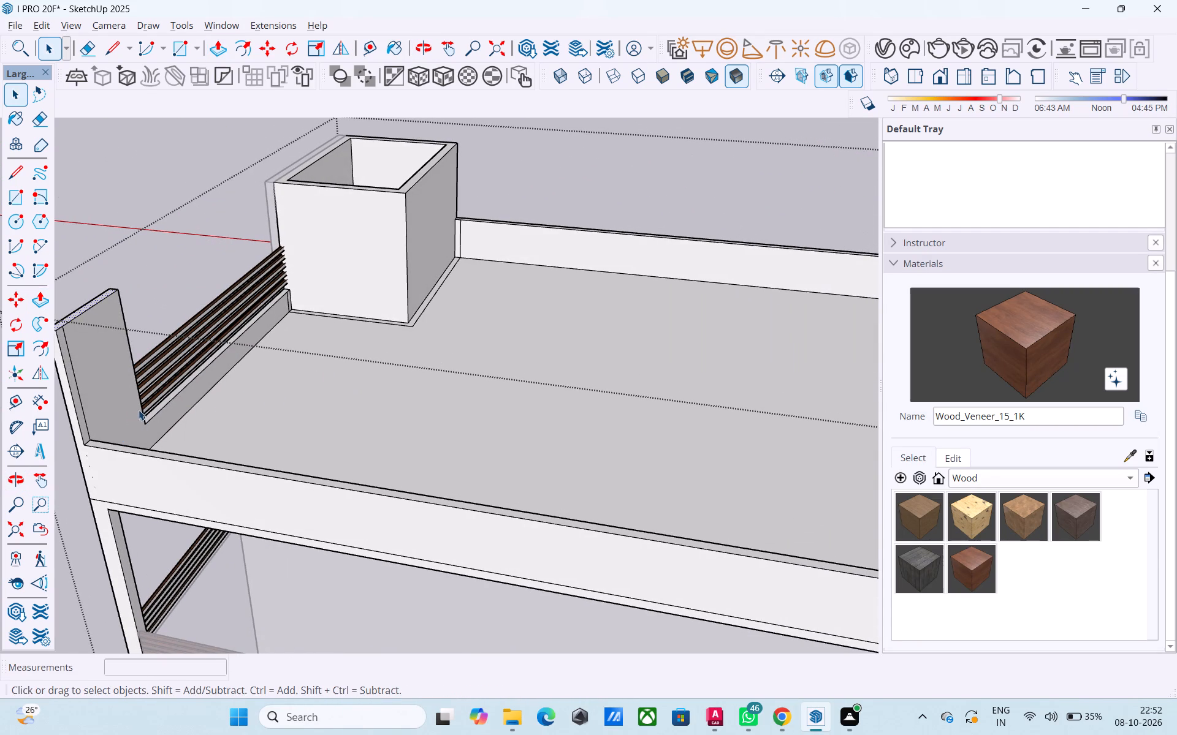
{"action": "left_click", "coordinate": [80, 424]}
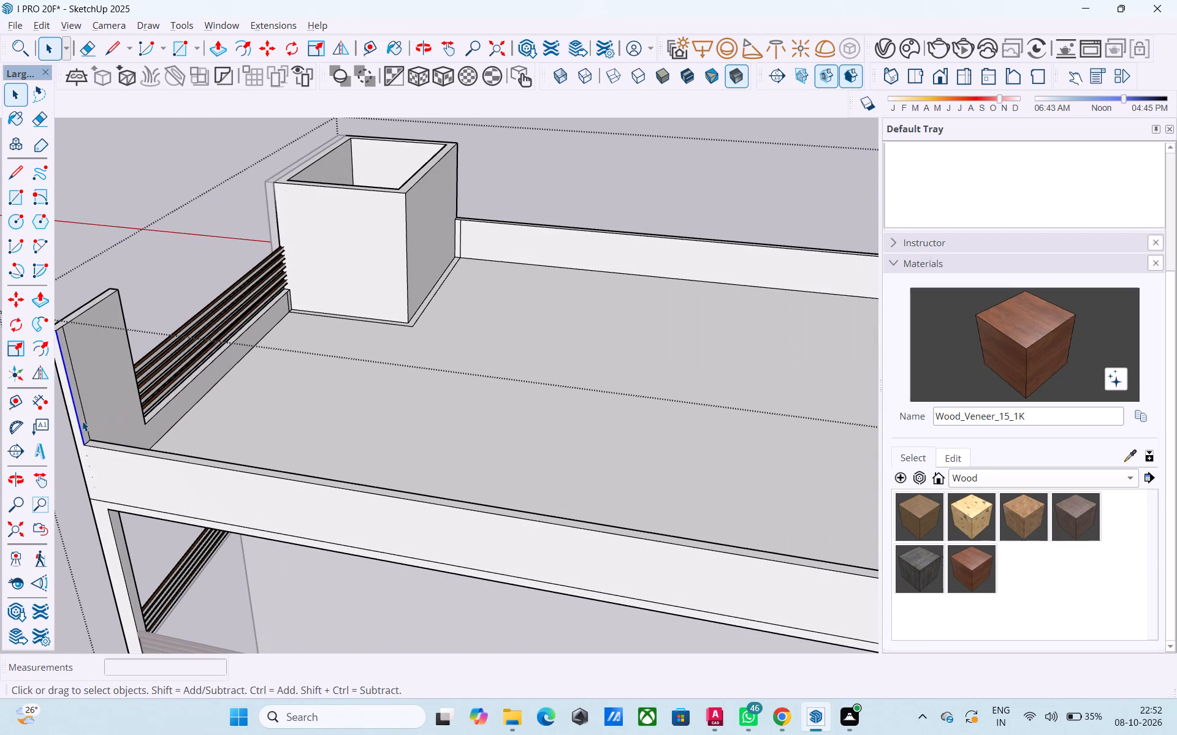
{"action": "left_click", "coordinate": [83, 420]}
{"action": "scroll", "coordinate": [83, 420], "scroll_direction": "up", "scroll_amount": 4}
{"action": "left_click", "coordinate": [82, 420]}
{"action": "key", "text": "p"}
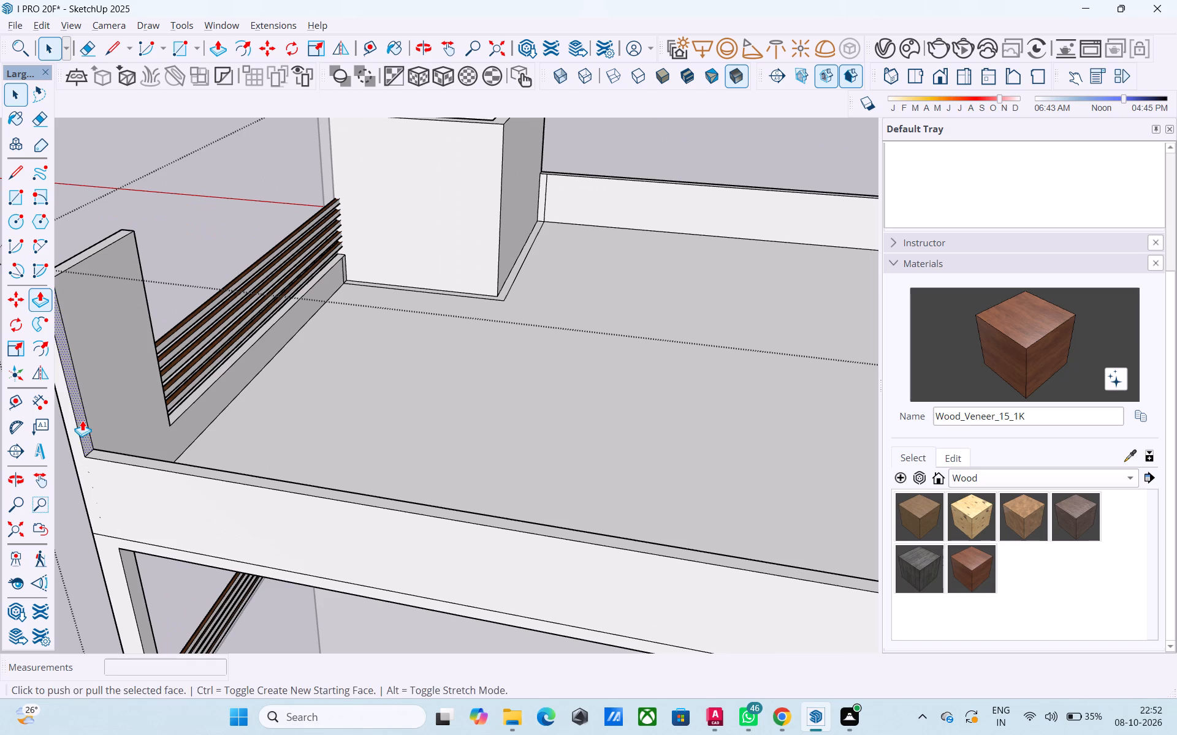
{"action": "left_click", "coordinate": [82, 420]}
{"action": "scroll", "coordinate": [118, 431], "scroll_direction": "down", "scroll_amount": 5}
{"action": "middle_click_drag", "start_coordinate": [206, 434], "coordinate": [520, 437]}
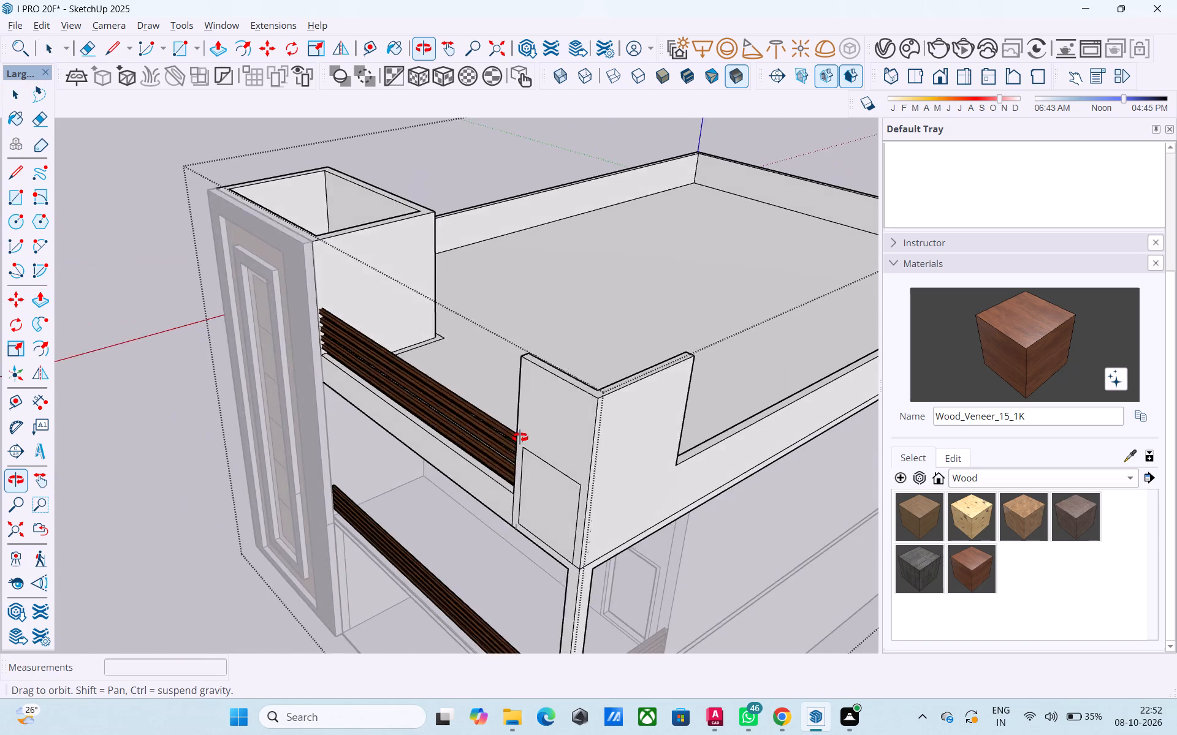
{"action": "middle_click_drag", "start_coordinate": [520, 437], "coordinate": [390, 421]}
{"action": "middle_click_drag", "start_coordinate": [525, 400], "coordinate": [470, 375]}
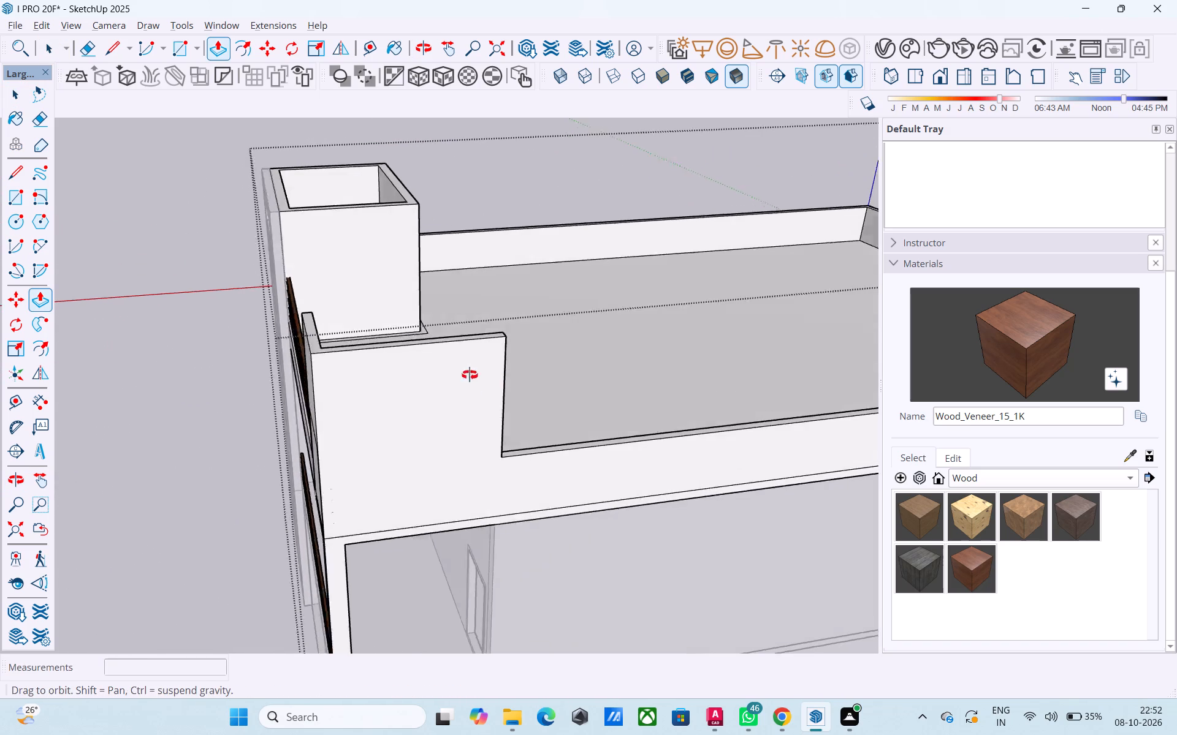
{"action": "middle_click_drag", "start_coordinate": [470, 375], "coordinate": [451, 365]}
{"action": "scroll", "coordinate": [449, 363], "scroll_direction": "down", "scroll_amount": 7}
{"action": "middle_click_drag", "start_coordinate": [465, 322], "coordinate": [245, 368]}
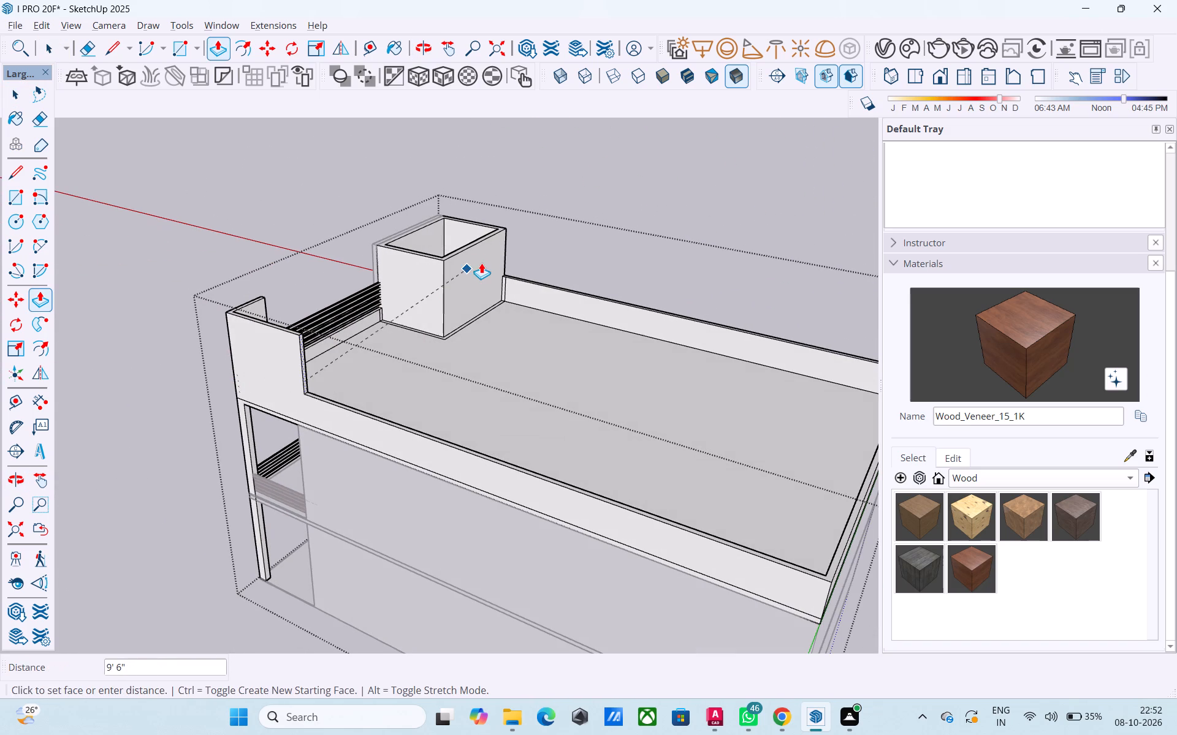
{"action": "left_click", "coordinate": [478, 267]}
Pull the front corner panel's inner end face about 4' 1/4" toward the tower, over the top railing.
{"action": "middle_click_drag", "start_coordinate": [276, 358], "coordinate": [799, 350]}
{"action": "middle_click_drag", "start_coordinate": [549, 350], "coordinate": [634, 353]}
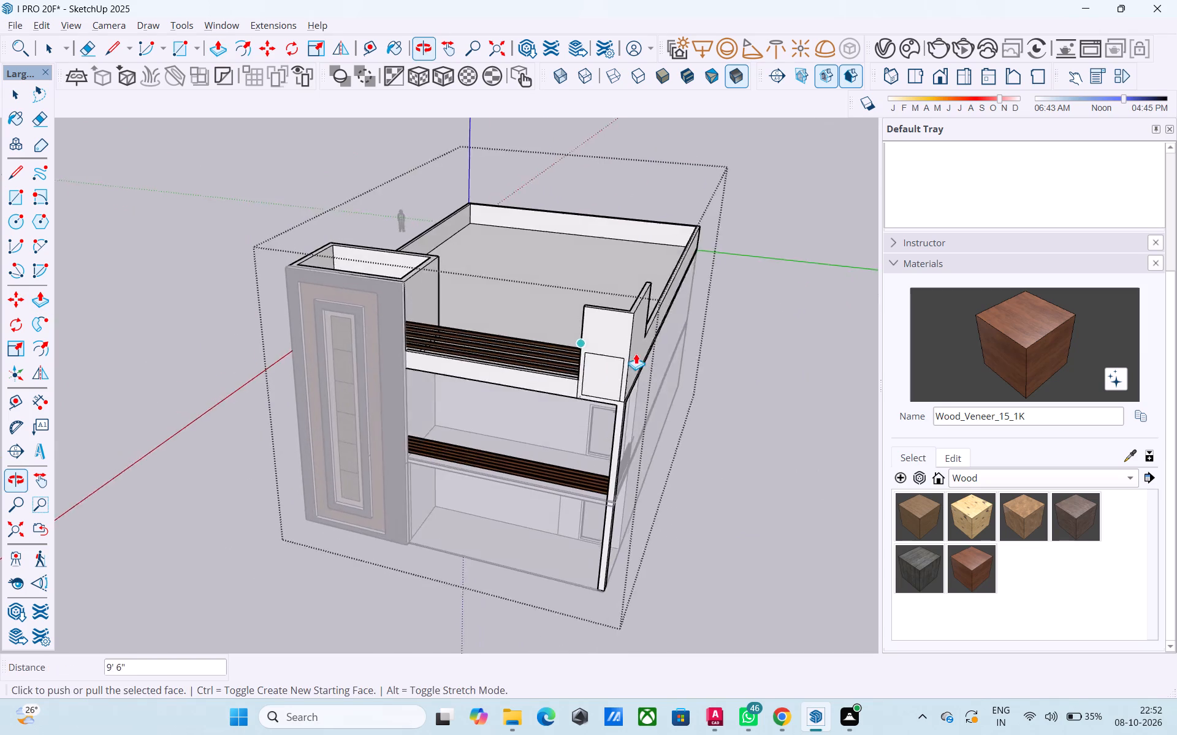
{"action": "scroll", "coordinate": [620, 358], "scroll_direction": "up", "scroll_amount": 6}
{"action": "middle_click_drag", "start_coordinate": [556, 361], "coordinate": [882, 369]}
{"action": "scroll", "coordinate": [632, 269], "scroll_direction": "up", "scroll_amount": 11}
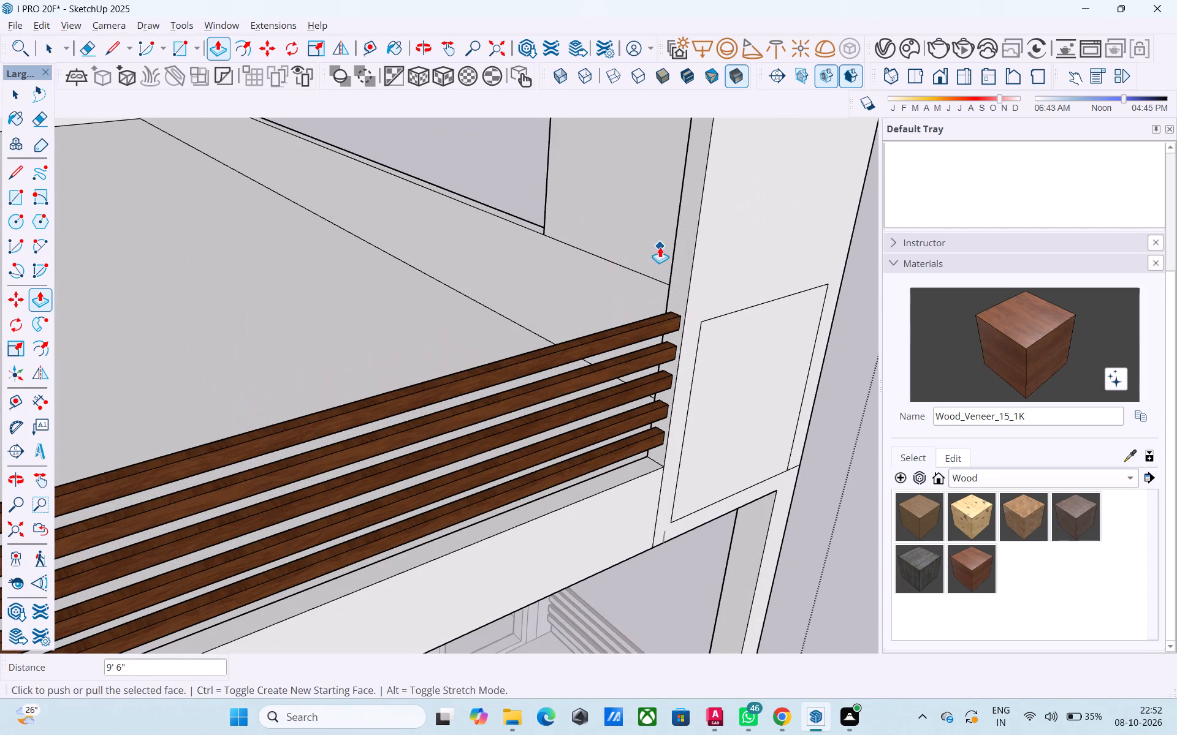
{"action": "key", "text": "space"}
{"action": "left_click", "coordinate": [679, 252]}
{"action": "key", "text": "p"}
{"action": "left_click", "coordinate": [677, 250]}
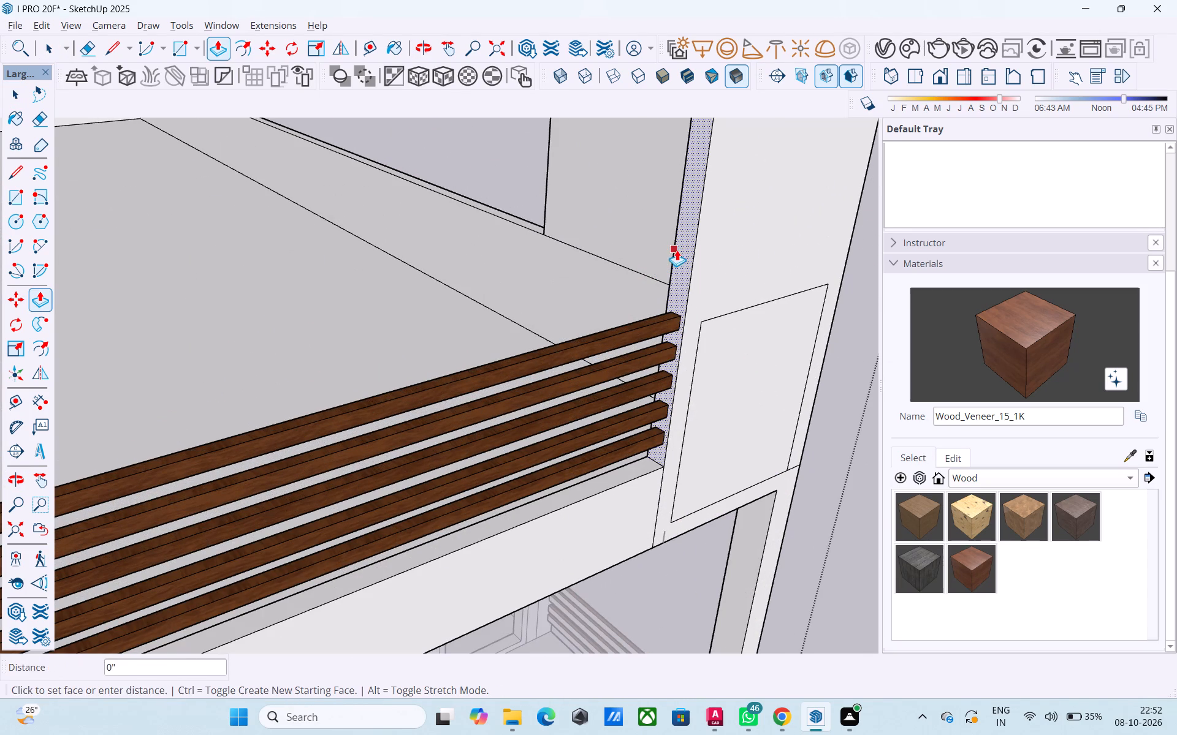
{"action": "scroll", "coordinate": [643, 273], "scroll_direction": "down", "scroll_amount": 10}
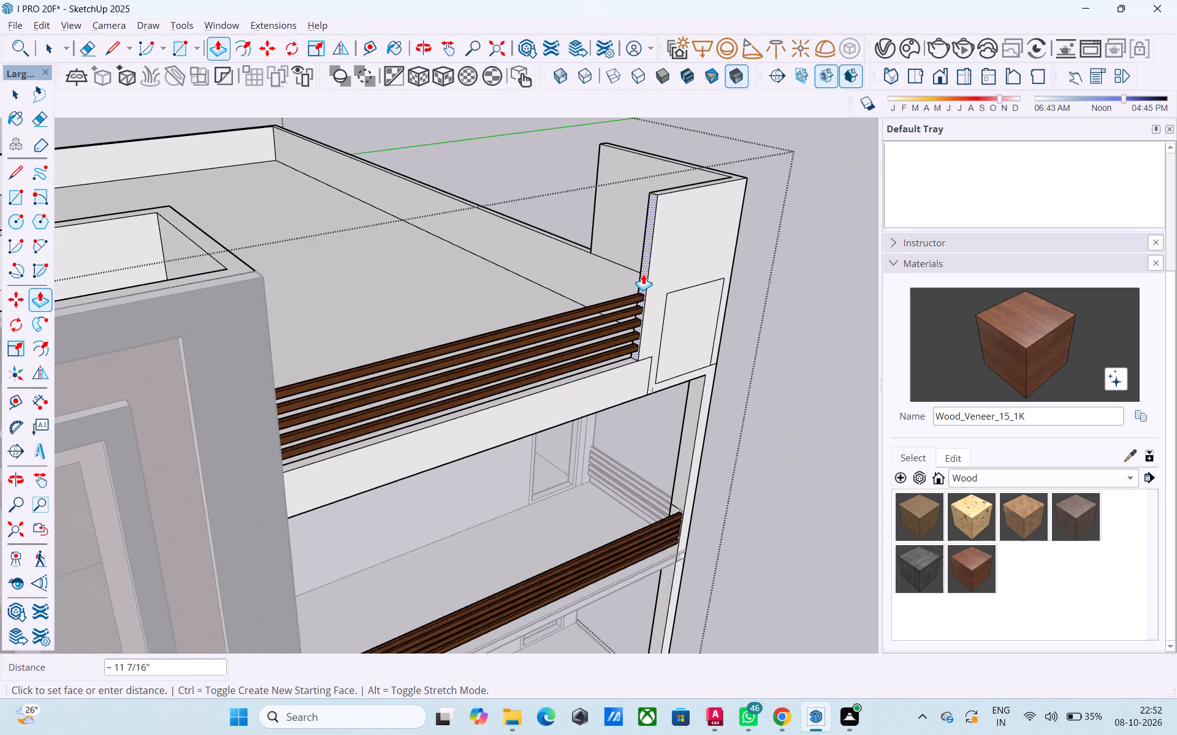
{"action": "scroll", "coordinate": [643, 274], "scroll_direction": "down", "scroll_amount": 1}
{"action": "middle_click_drag", "start_coordinate": [643, 274], "coordinate": [460, 273]}
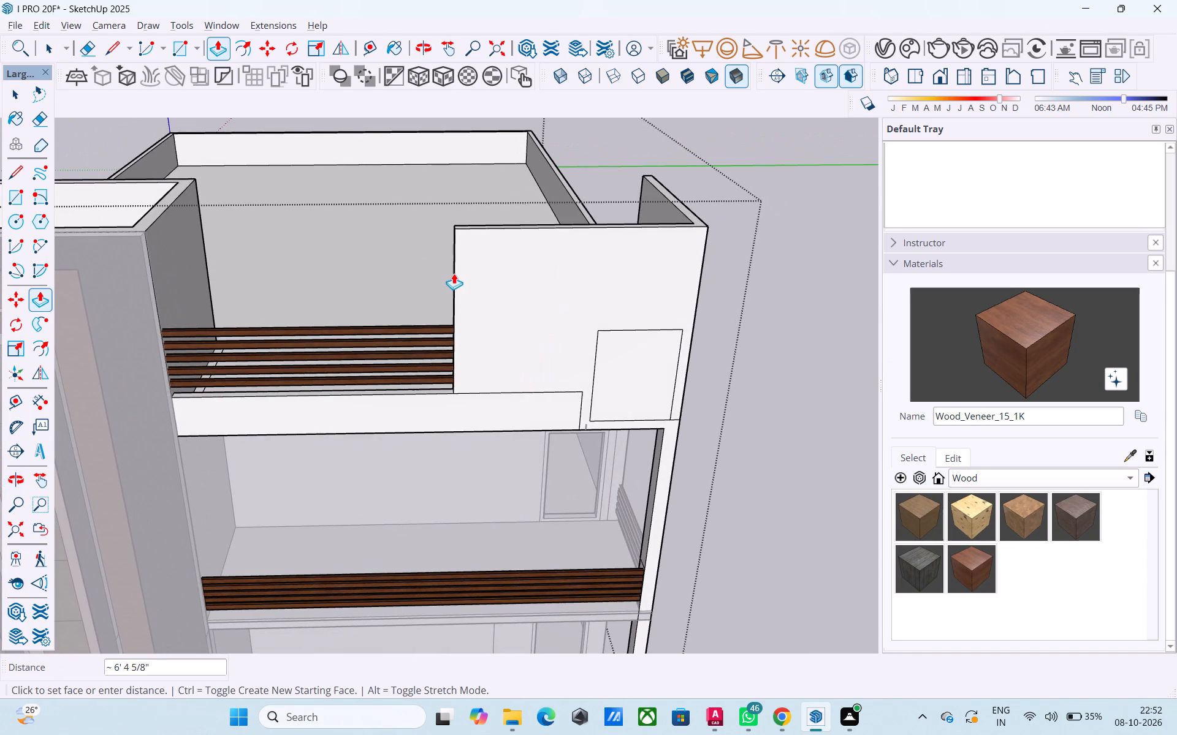
{"action": "scroll", "coordinate": [454, 273], "scroll_direction": "down", "scroll_amount": 3}
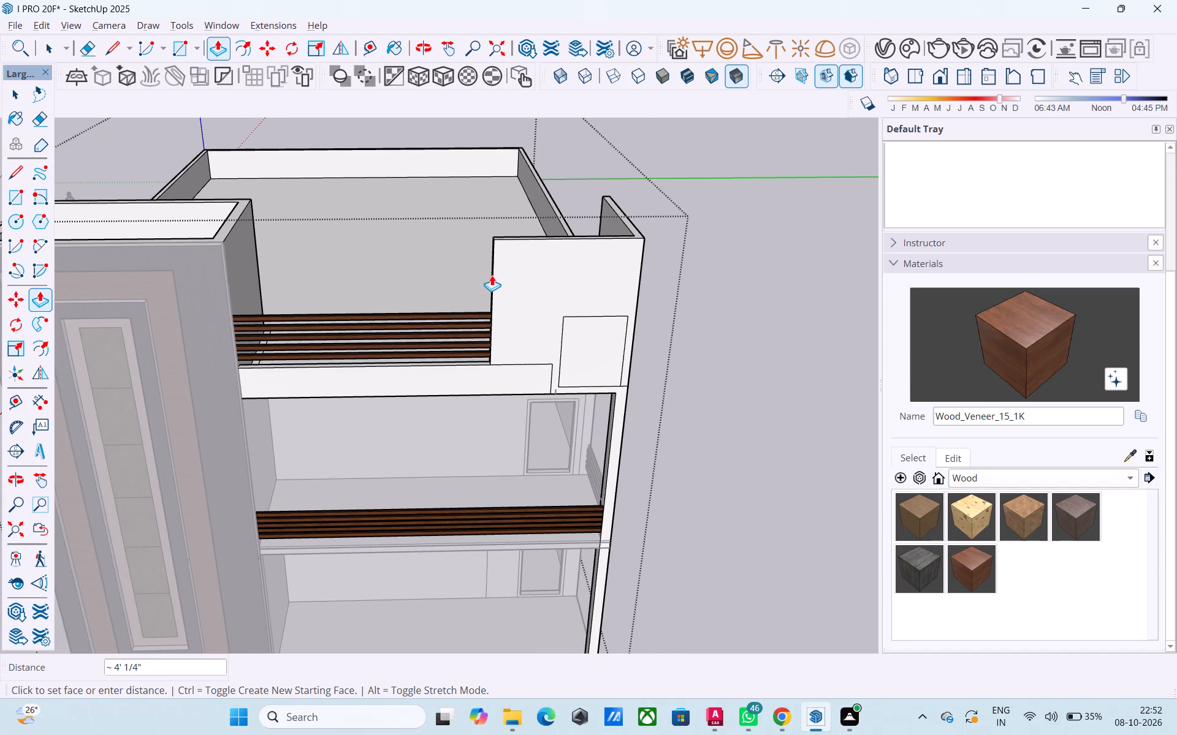
{"action": "left_click", "coordinate": [492, 275]}
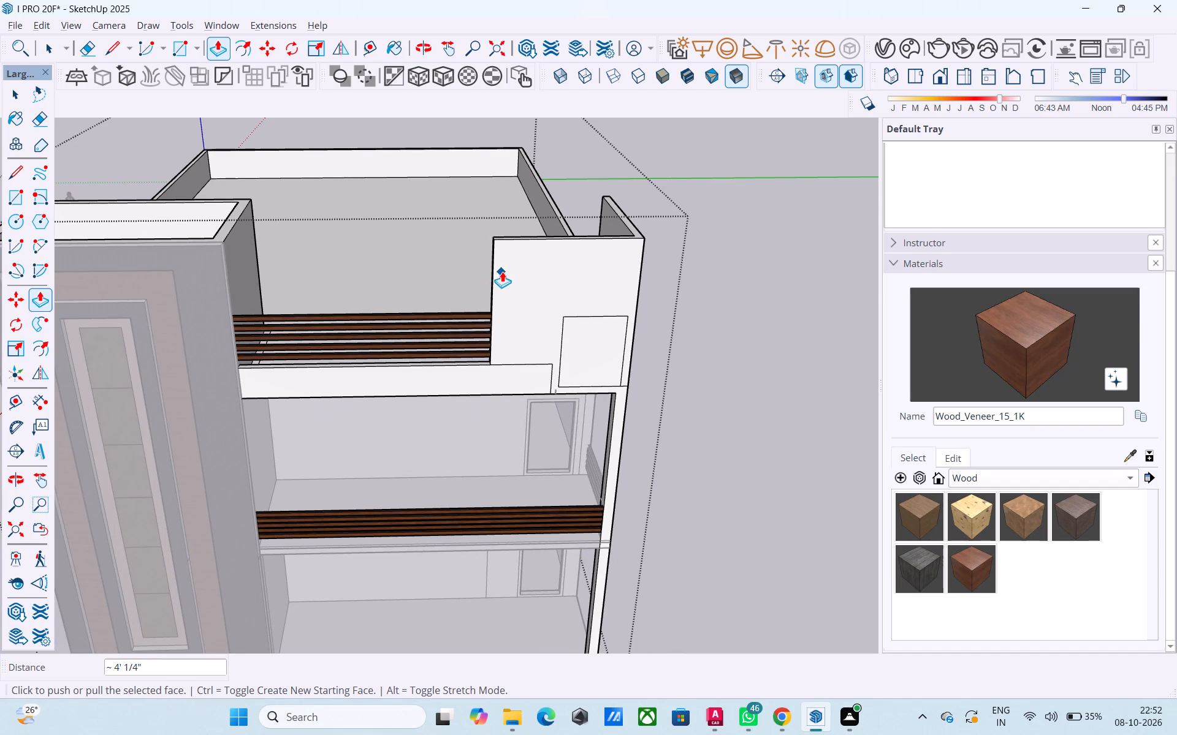
Erase the old inset rectangle and leftover seam lines from the corner panel's front face, undoing the erasure that removed faces.
{"action": "key", "text": "e"}
{"action": "left_click_drag", "start_coordinate": [557, 344], "coordinate": [552, 375]}
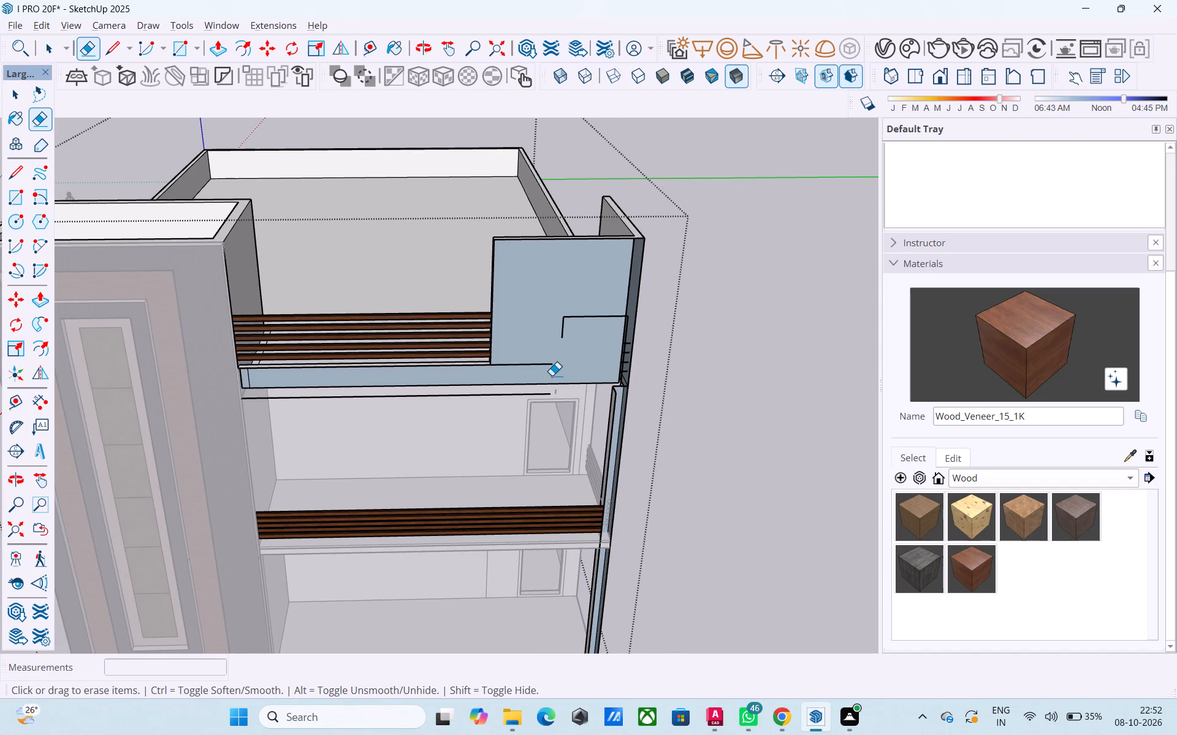
{"action": "key", "text": "ctrl+z"}
{"action": "left_click_drag", "start_coordinate": [563, 346], "coordinate": [547, 364]}
{"action": "left_click_drag", "start_coordinate": [570, 339], "coordinate": [556, 313]}
{"action": "left_click_drag", "start_coordinate": [605, 339], "coordinate": [596, 309]}
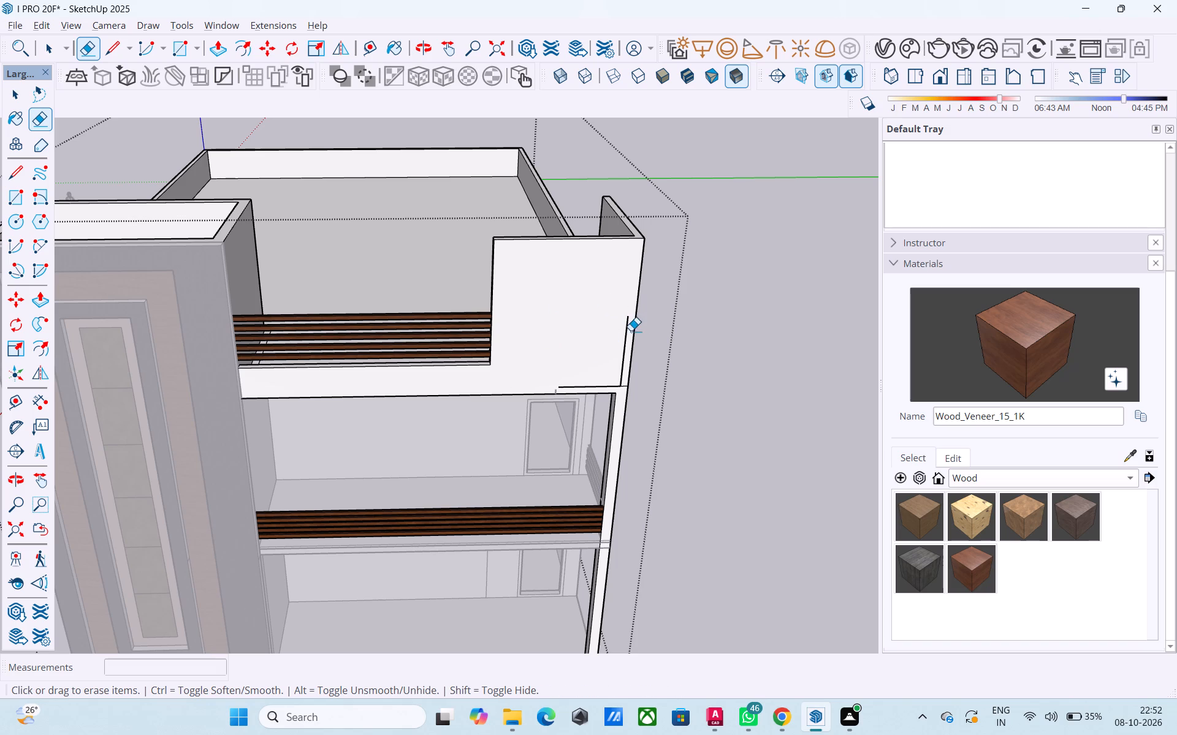
{"action": "left_click", "coordinate": [628, 331]}
{"action": "left_click", "coordinate": [608, 388]}
Draw a vertical line about 2' 2 1/8" long from the corner panel's inner lower corner to the fascia beam's bottom edge.
{"action": "key", "text": "l"}
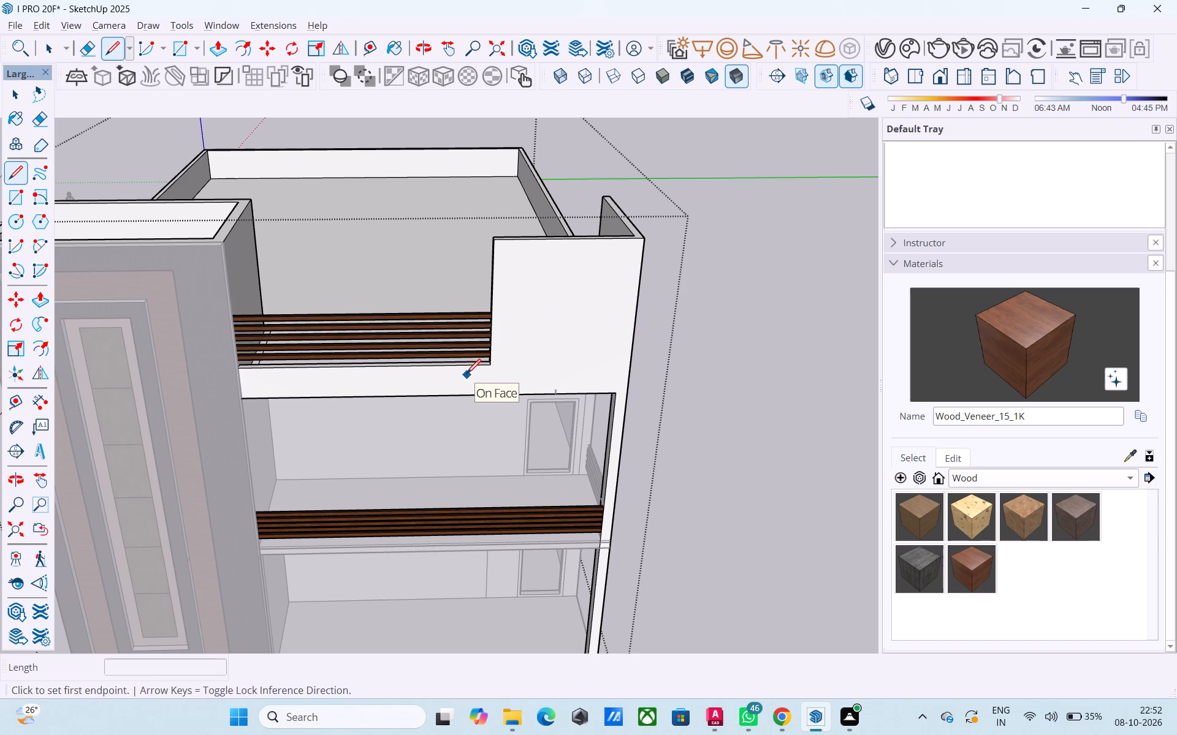
{"action": "scroll", "coordinate": [519, 378], "scroll_direction": "down", "scroll_amount": 3}
{"action": "middle_click_drag", "start_coordinate": [549, 391], "coordinate": [530, 315]}
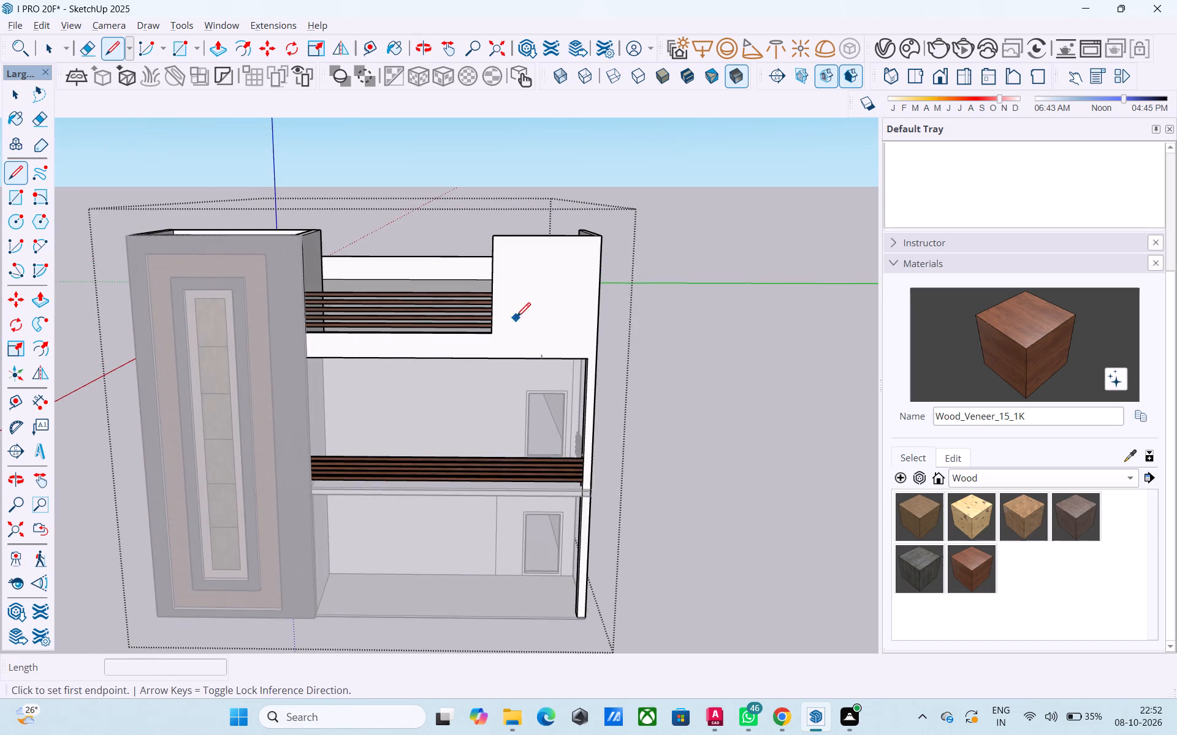
{"action": "scroll", "coordinate": [511, 328], "scroll_direction": "up", "scroll_amount": 5}
{"action": "left_click", "coordinate": [490, 330]}
{"action": "left_click", "coordinate": [487, 370]}
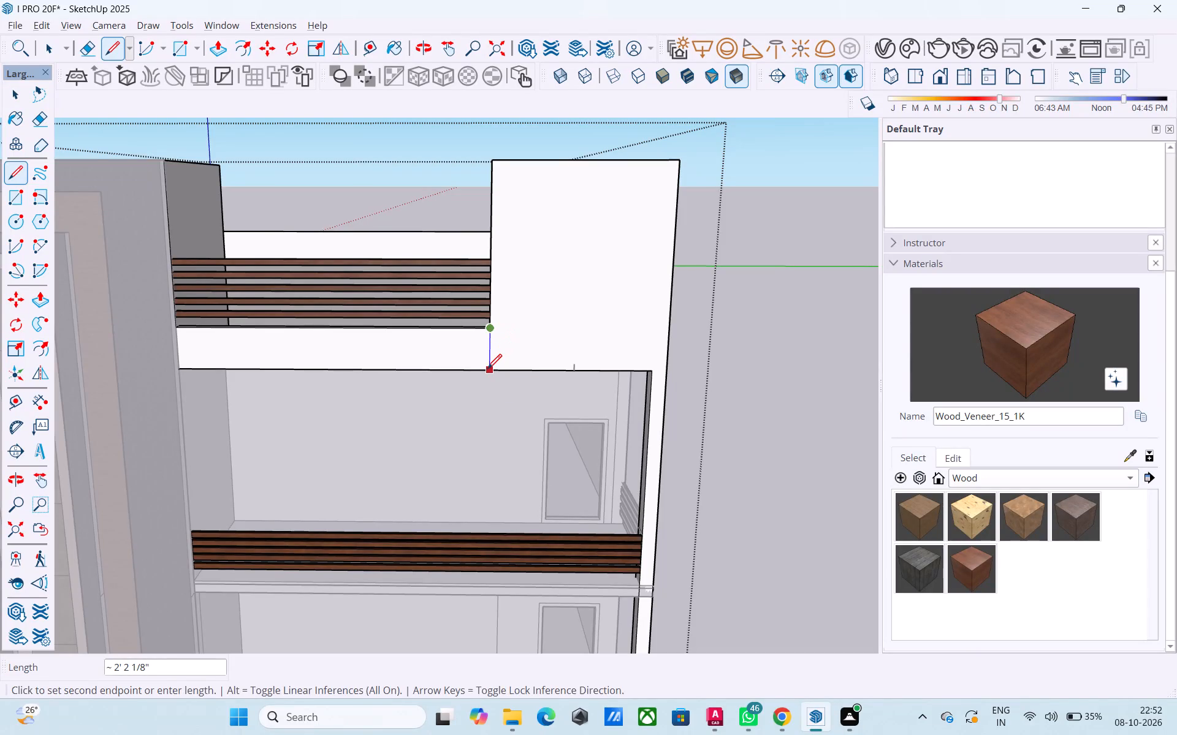
{"action": "key", "text": "space"}
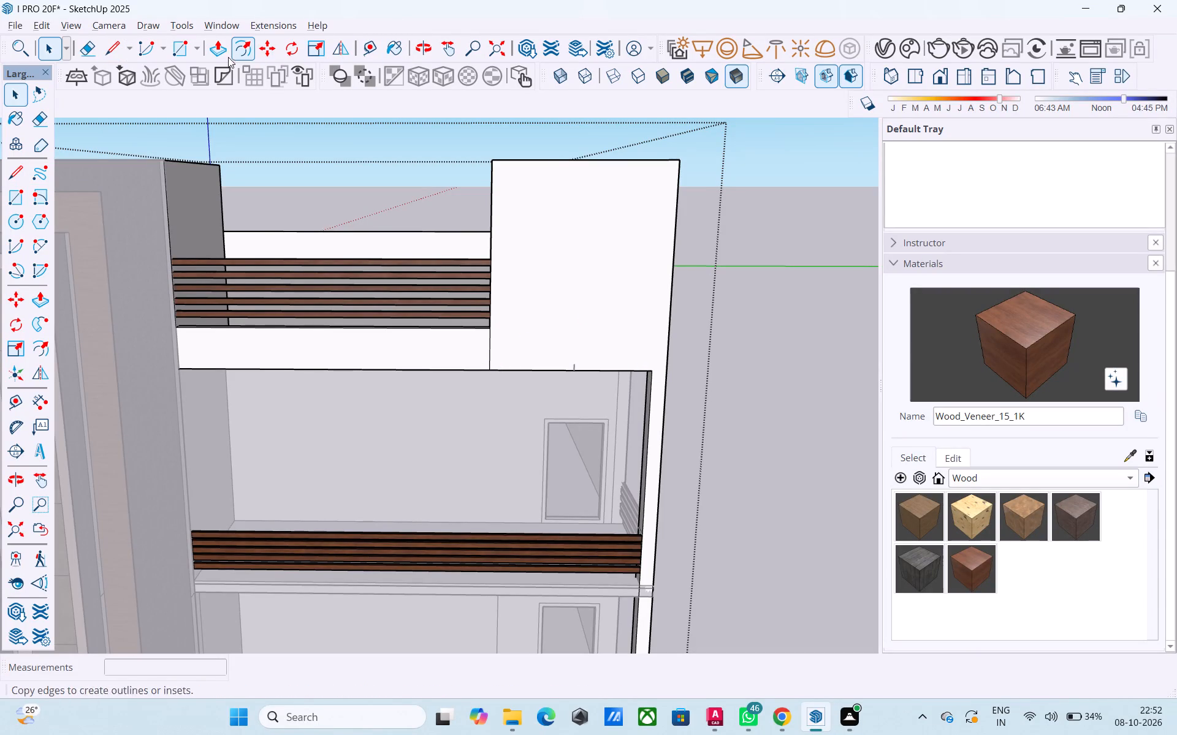
Draw a 9" horizontal line from the front opening's upper outer corner to the building's outer edge, below the corner panel.
{"action": "left_click", "coordinate": [110, 37]}
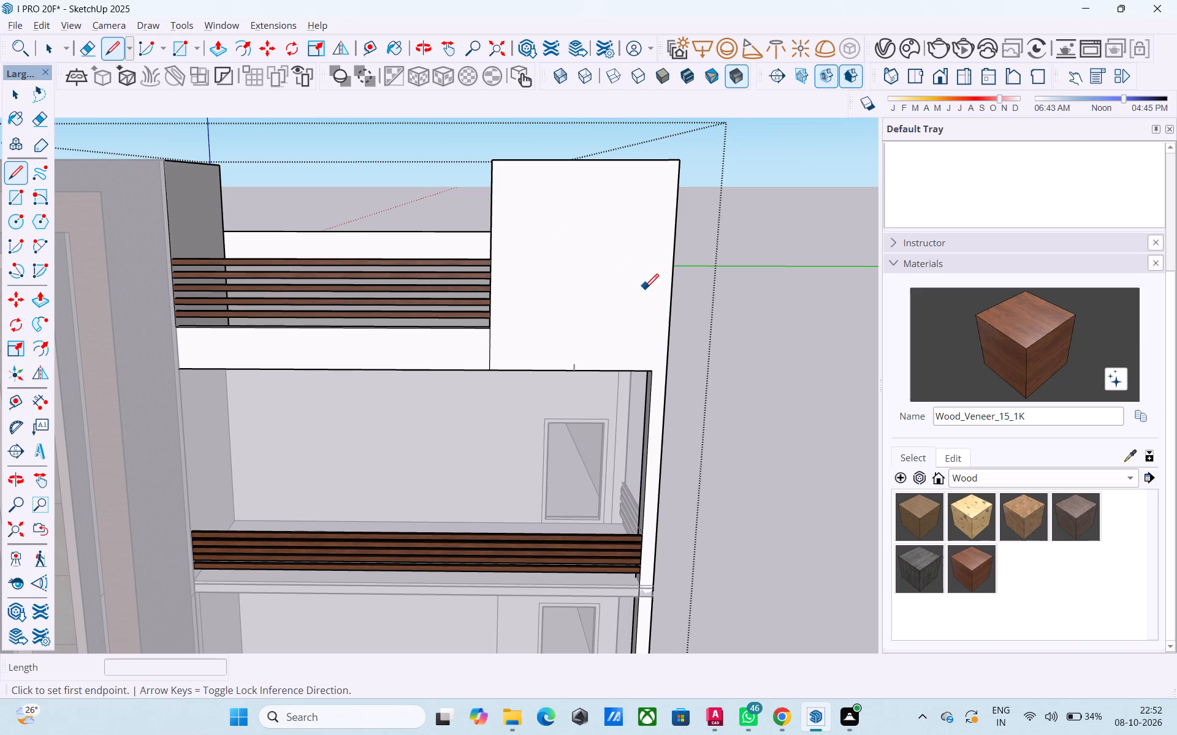
{"action": "scroll", "coordinate": [672, 373], "scroll_direction": "up", "scroll_amount": 7}
{"action": "left_click", "coordinate": [625, 361]}
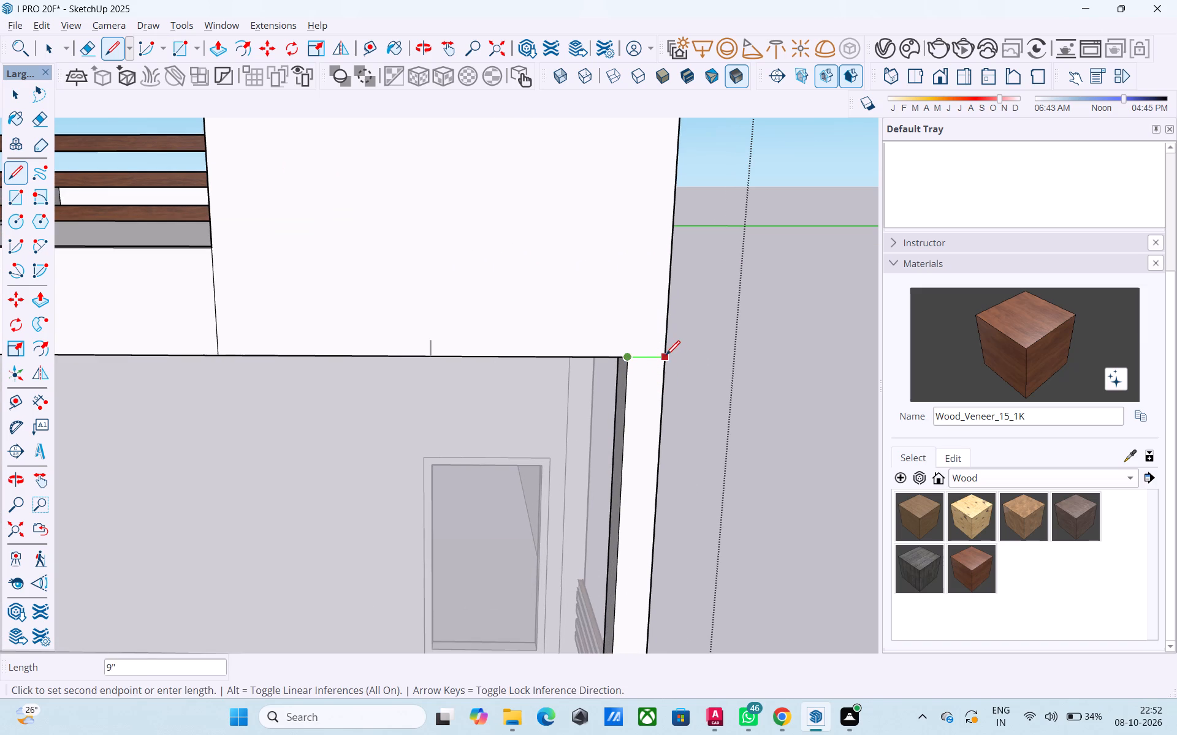
{"action": "left_click", "coordinate": [666, 356]}
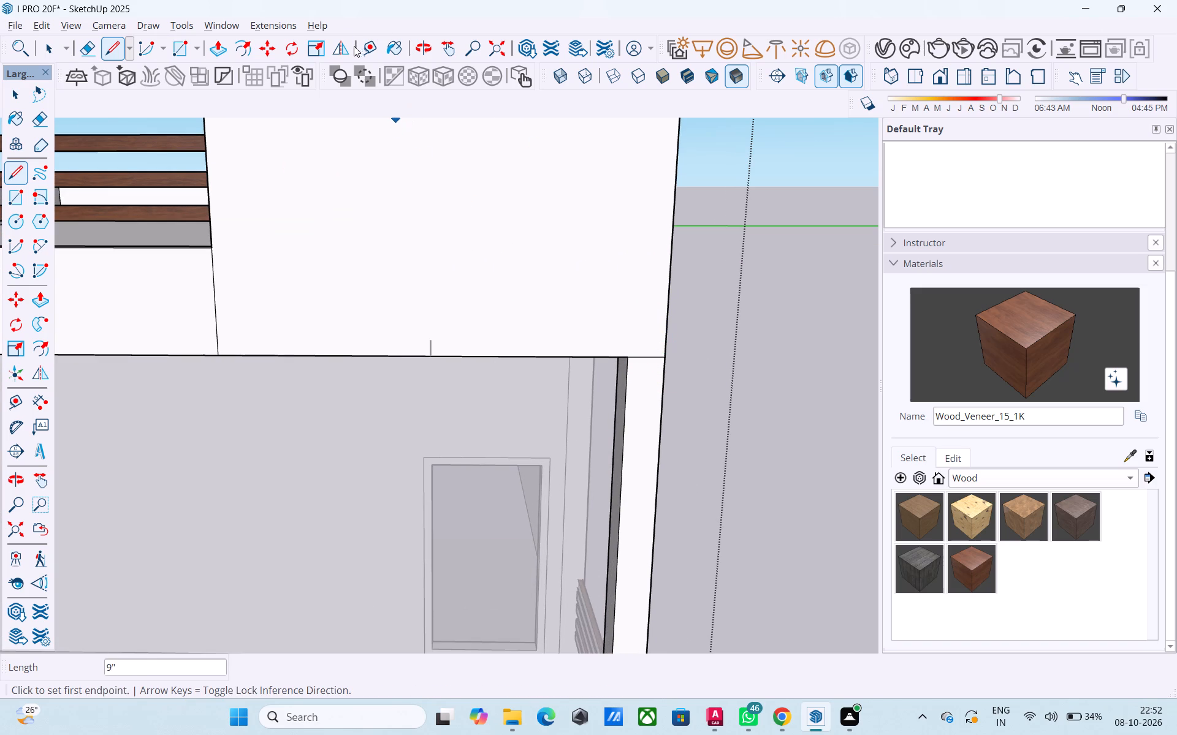
Offset the corner panel's front face outline inward, trying 2' first and setting the distance to 3'.
{"action": "left_click", "coordinate": [249, 45]}
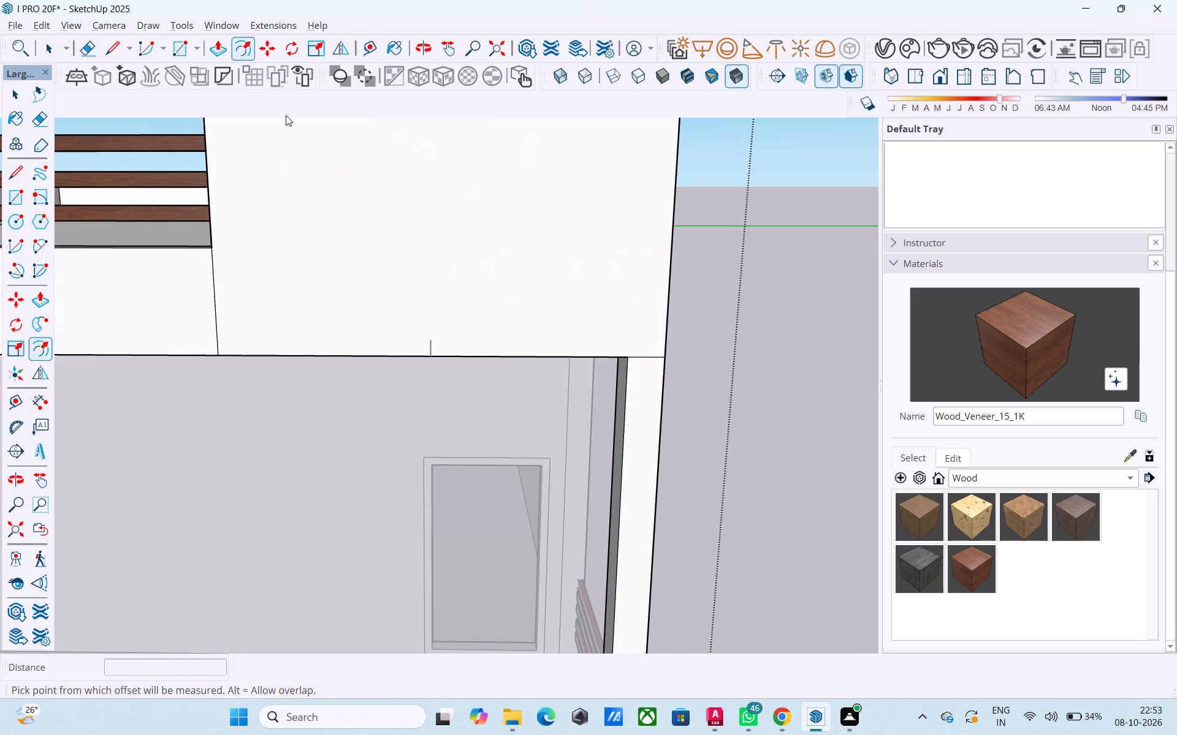
{"action": "left_click", "coordinate": [319, 179]}
{"action": "scroll", "coordinate": [342, 178], "scroll_direction": "down", "scroll_amount": 3}
{"action": "scroll", "coordinate": [325, 339], "scroll_direction": "down", "scroll_amount": 4}
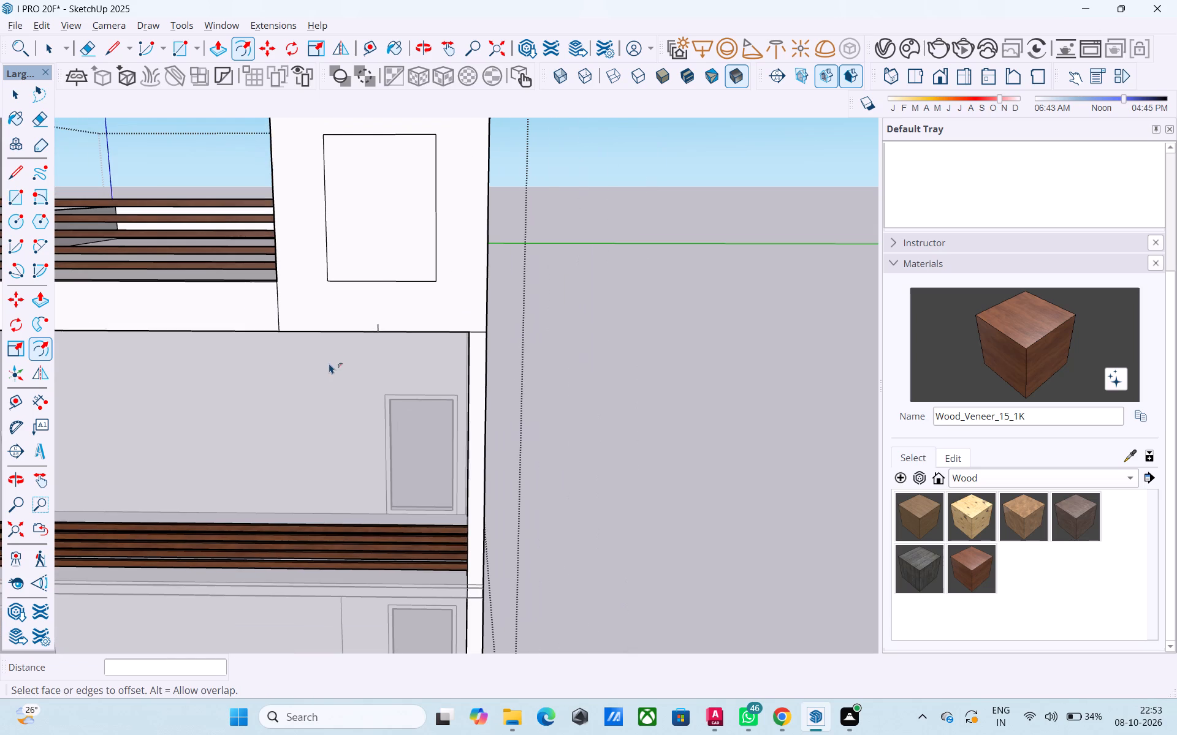
{"action": "scroll", "coordinate": [367, 287], "scroll_direction": "down", "scroll_amount": 4}
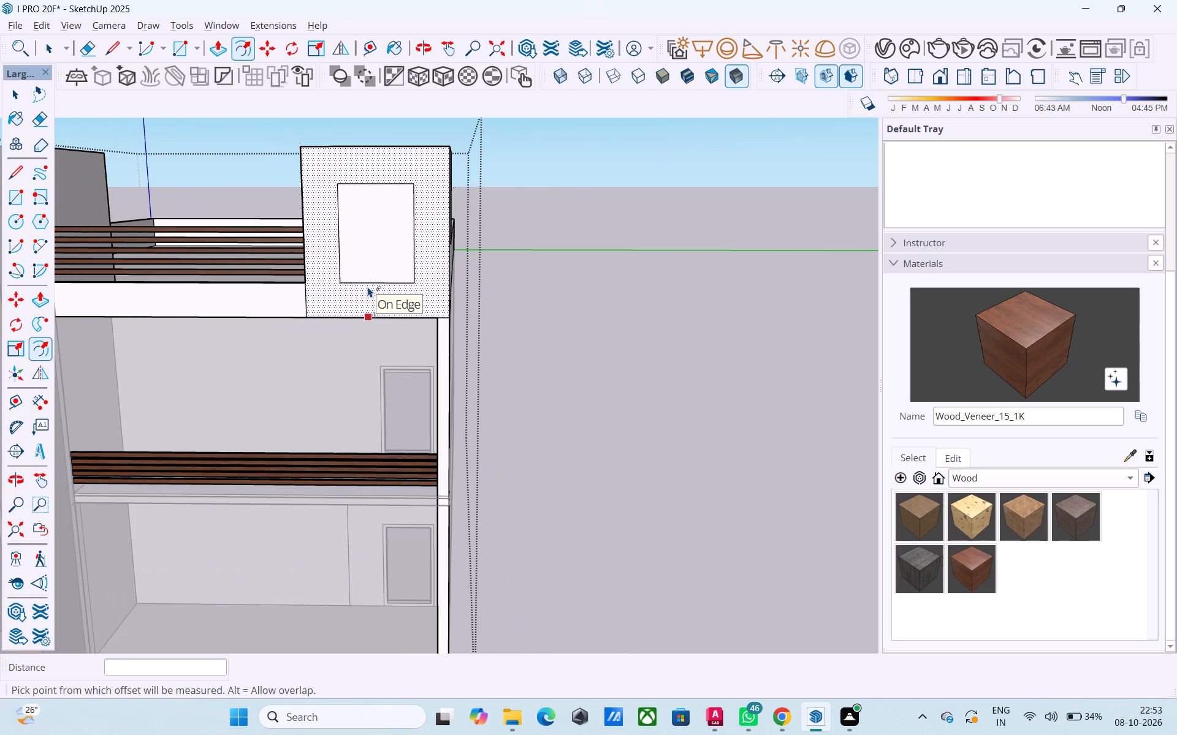
{"action": "type", "text": "2'"}
{"action": "key", "text": "Return"}
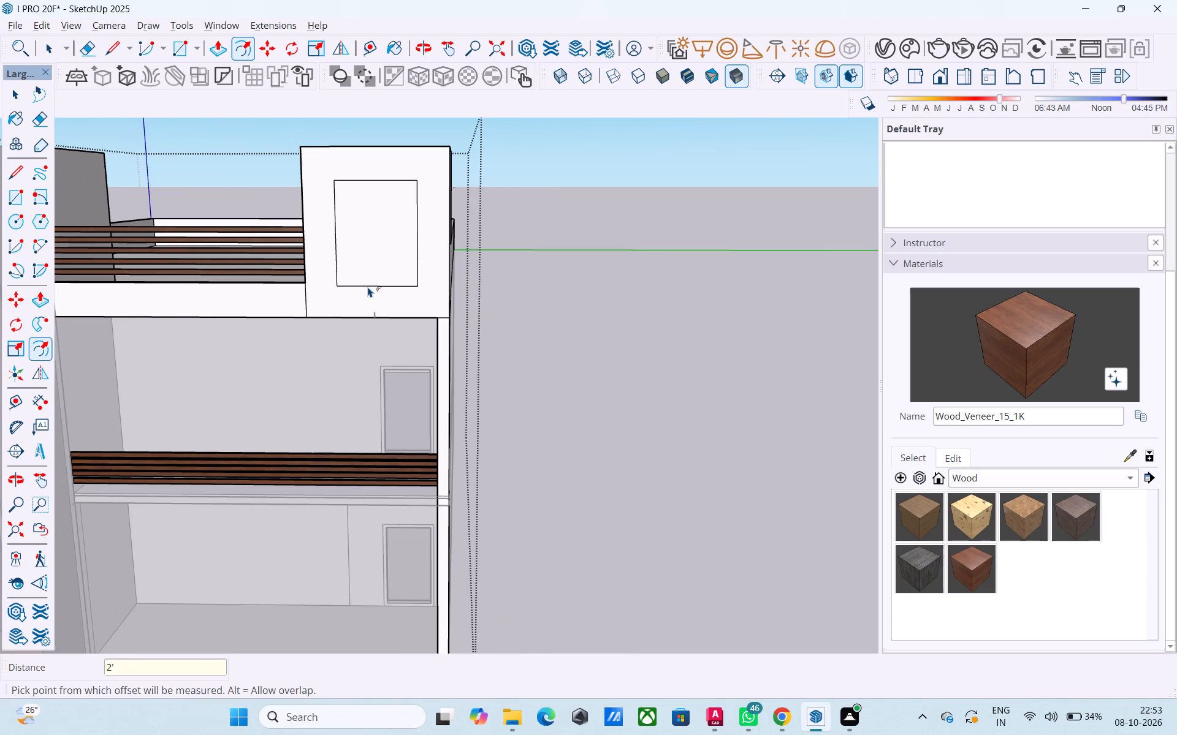
{"action": "type", "text": "3'"}
{"action": "key", "text": "Return"}
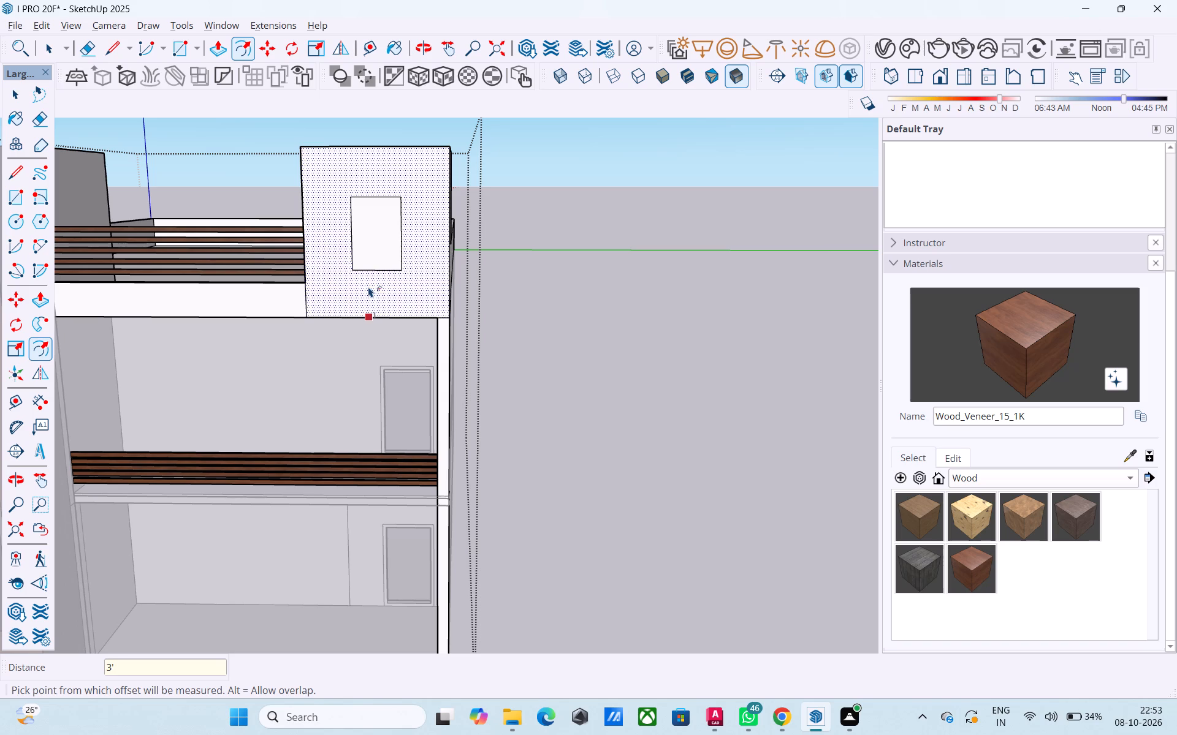
Offset the front face's inner rectangle outward about 4 15/16" to form a narrow border around it.
{"action": "left_click", "coordinate": [373, 252]}
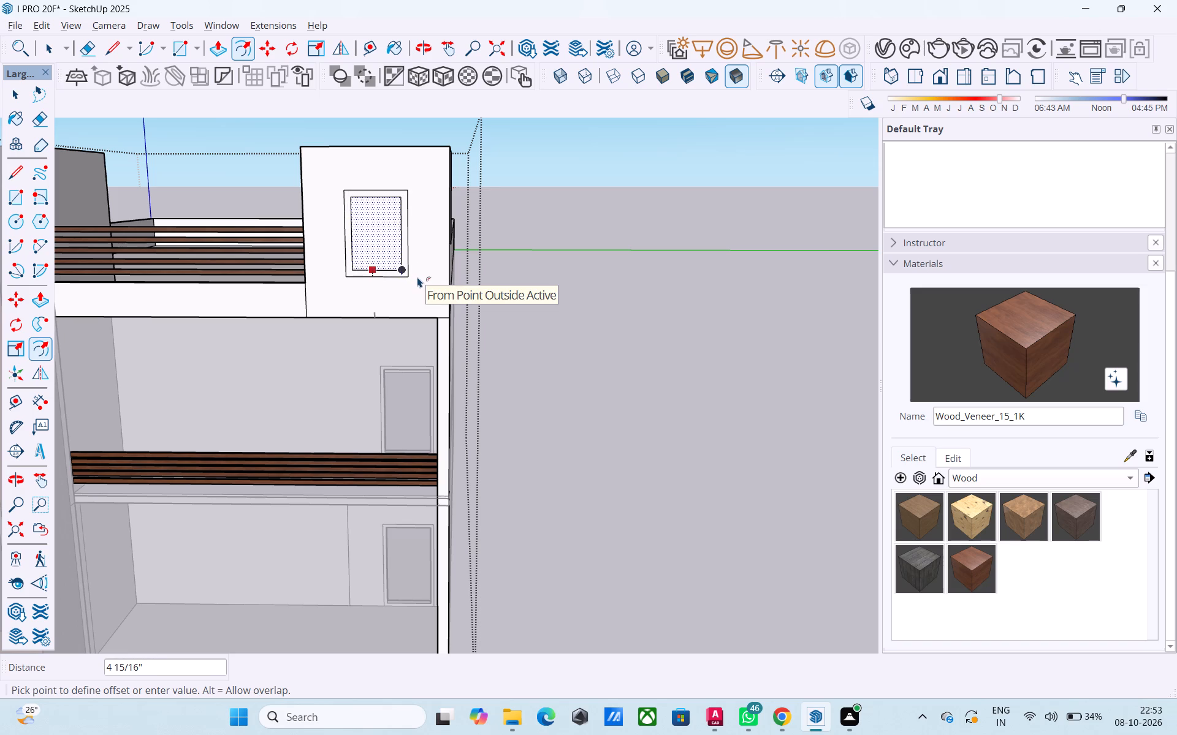
{"action": "left_click", "coordinate": [417, 277]}
Offset the corner panel's front face outline inward, trying 4" and 6" and setting the distance to 9".
{"action": "left_click", "coordinate": [399, 295]}
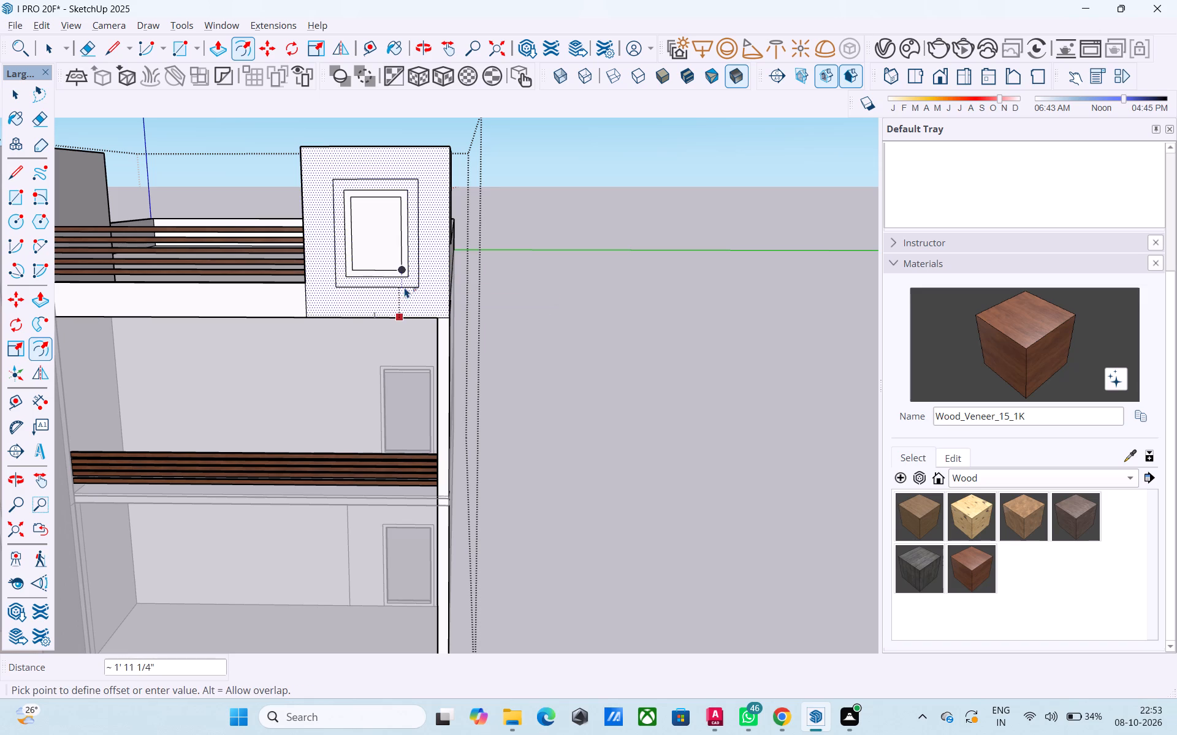
{"action": "type", "text": "4\""}
{"action": "key", "text": "Return"}
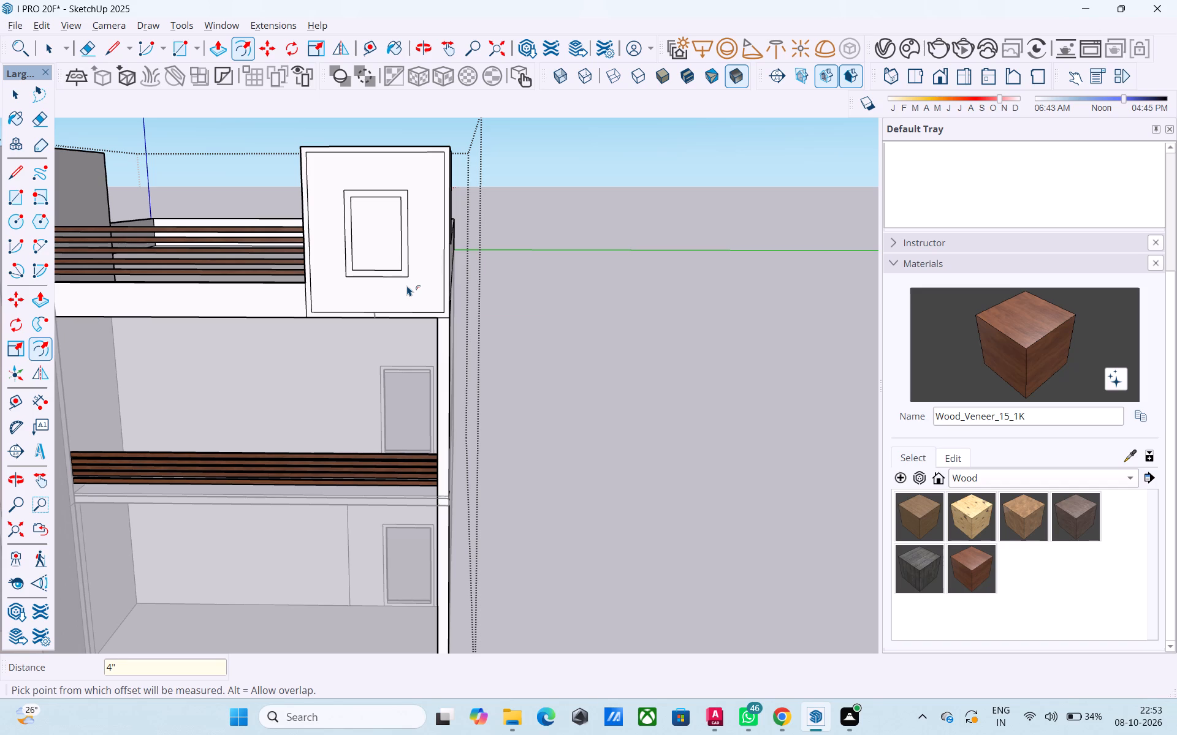
{"action": "type", "text": "6\""}
{"action": "key", "text": "Return"}
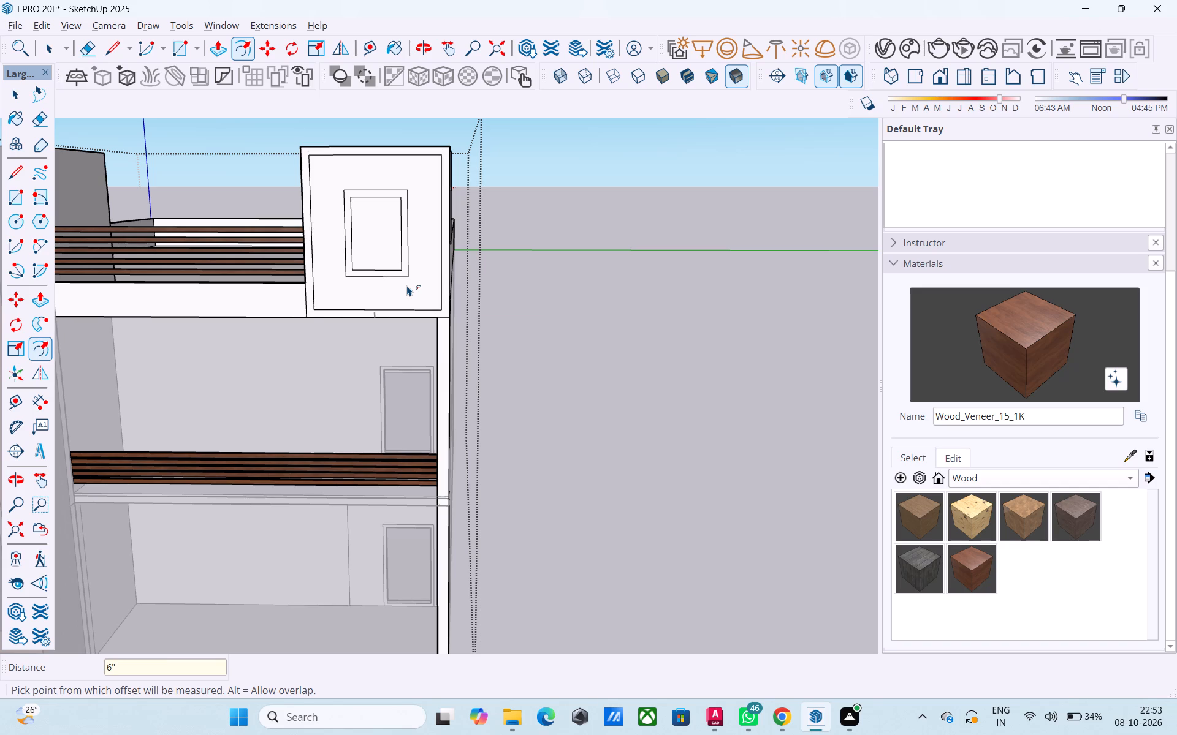
{"action": "type", "text": "9\""}
{"action": "key", "text": "Return"}
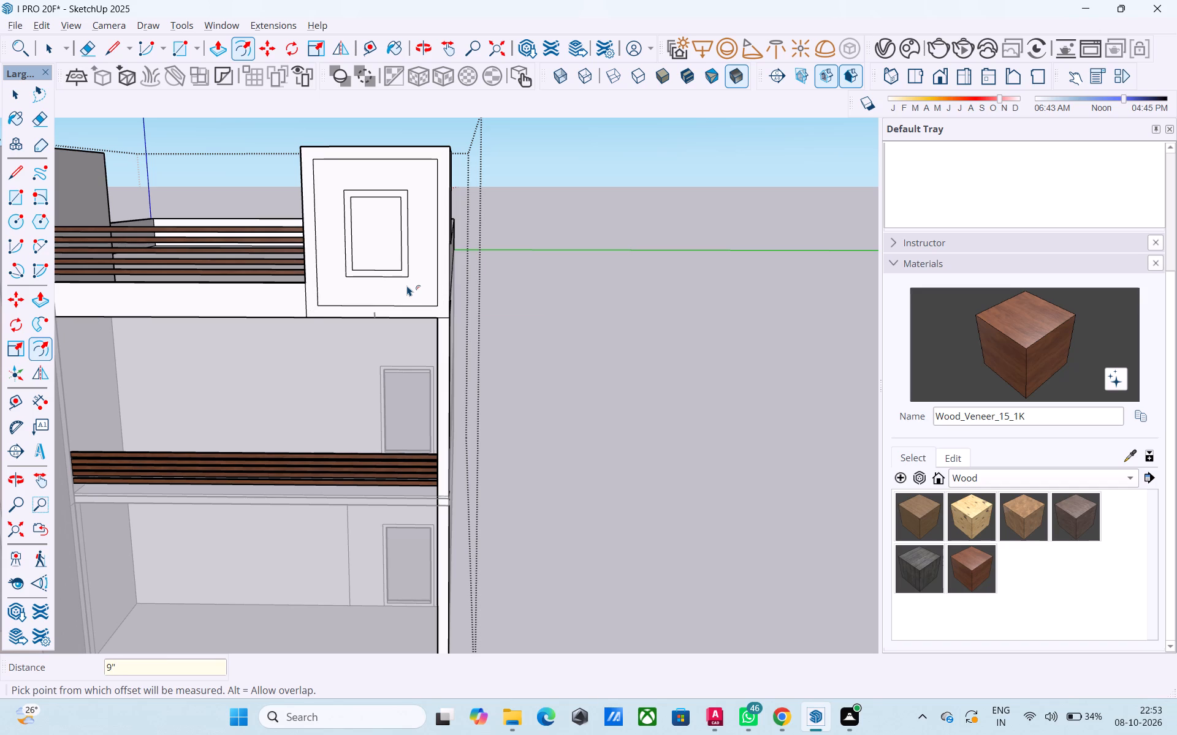
Draw a 3' 6" vertical line from the corner panel's rear lower corner down the side parapet to the fascia edge.
{"action": "middle_click_drag", "start_coordinate": [414, 231], "coordinate": [158, 266]}
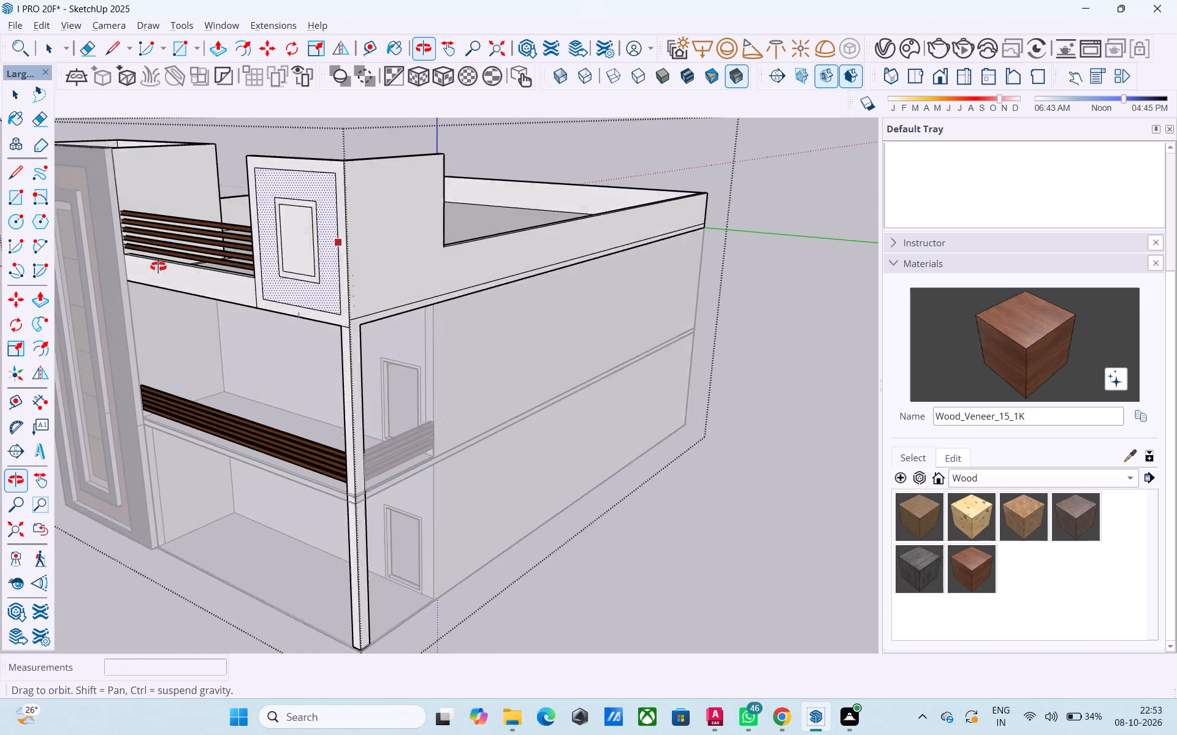
{"action": "middle_click_drag", "start_coordinate": [158, 266], "coordinate": [154, 266]}
{"action": "key", "text": "l"}
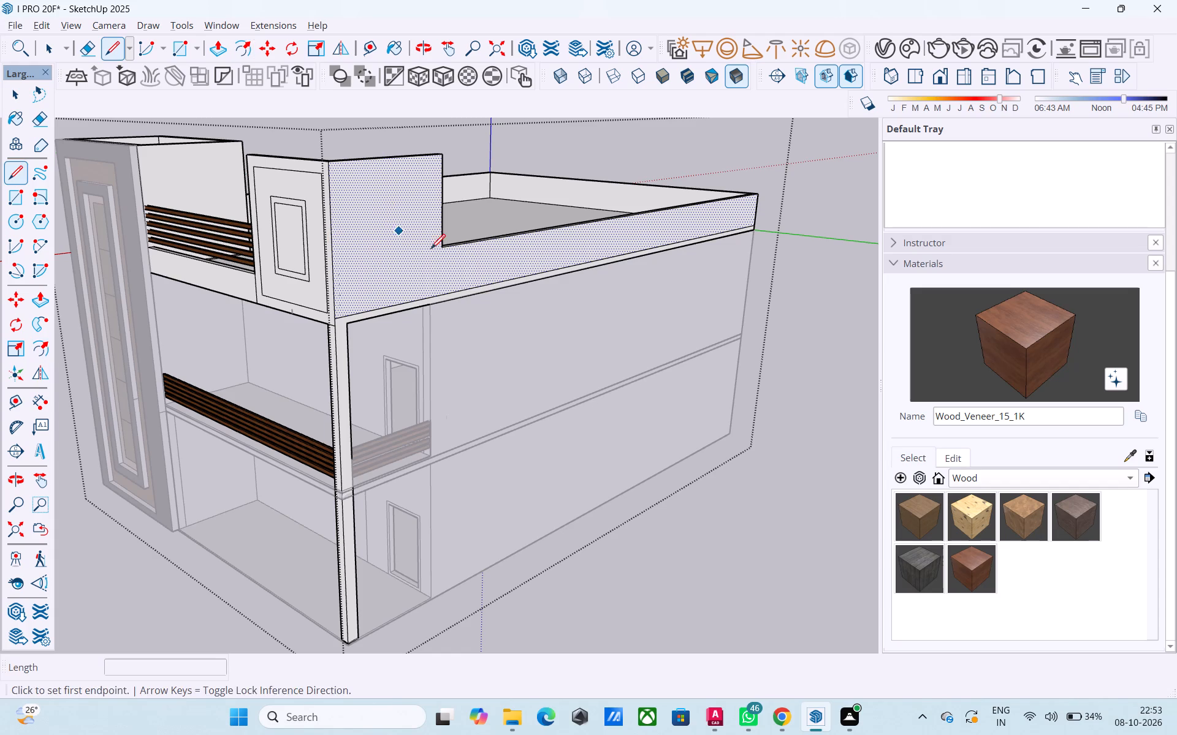
{"action": "middle_click_drag", "start_coordinate": [449, 258], "coordinate": [386, 281]}
{"action": "scroll", "coordinate": [400, 276], "scroll_direction": "up", "scroll_amount": 1}
{"action": "scroll", "coordinate": [401, 276], "scroll_direction": "down", "scroll_amount": 1}
{"action": "scroll", "coordinate": [402, 276], "scroll_direction": "up", "scroll_amount": 4}
{"action": "left_click", "coordinate": [415, 253]}
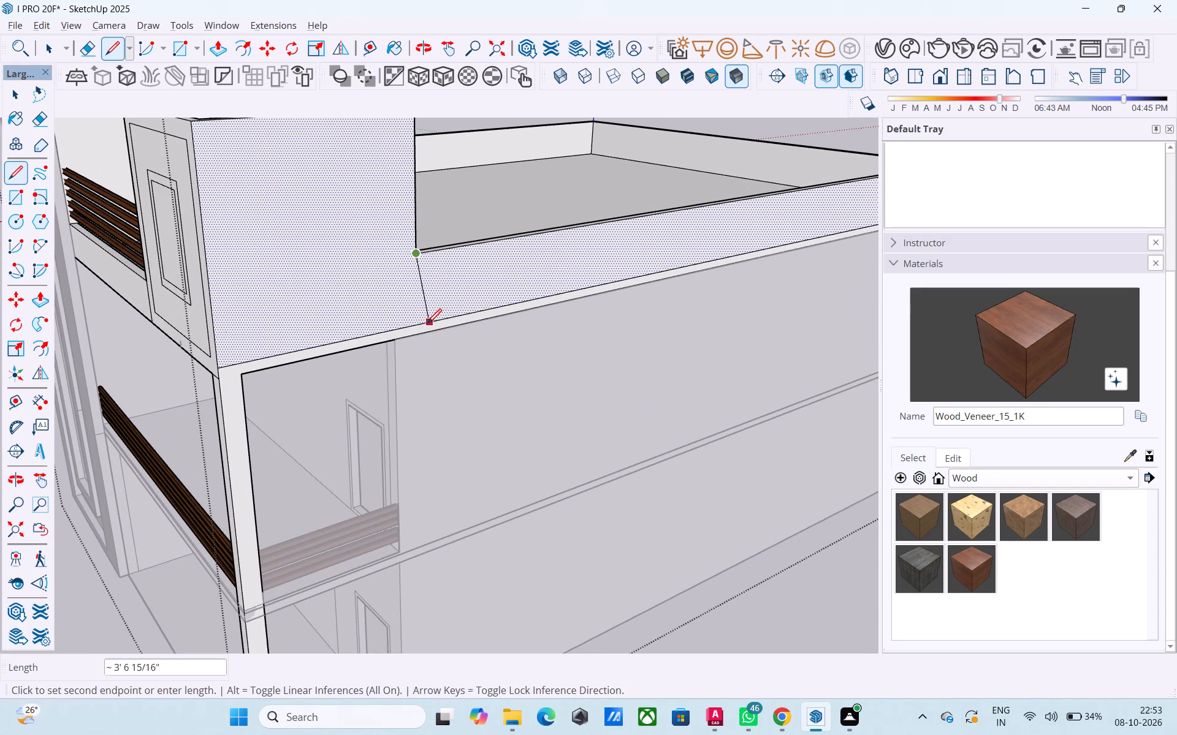
{"action": "left_click", "coordinate": [424, 321]}
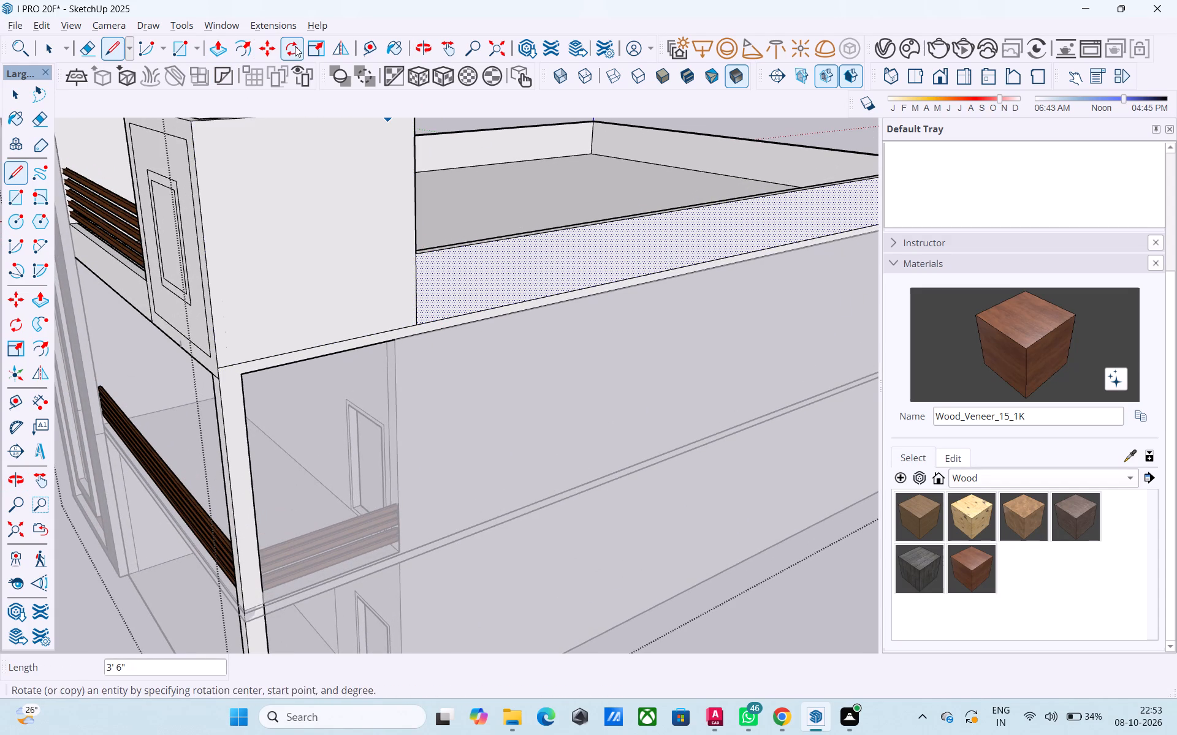
Offset the corner panel's side face outline inward by 9".
{"action": "left_click", "coordinate": [245, 50]}
{"action": "left_click", "coordinate": [315, 213]}
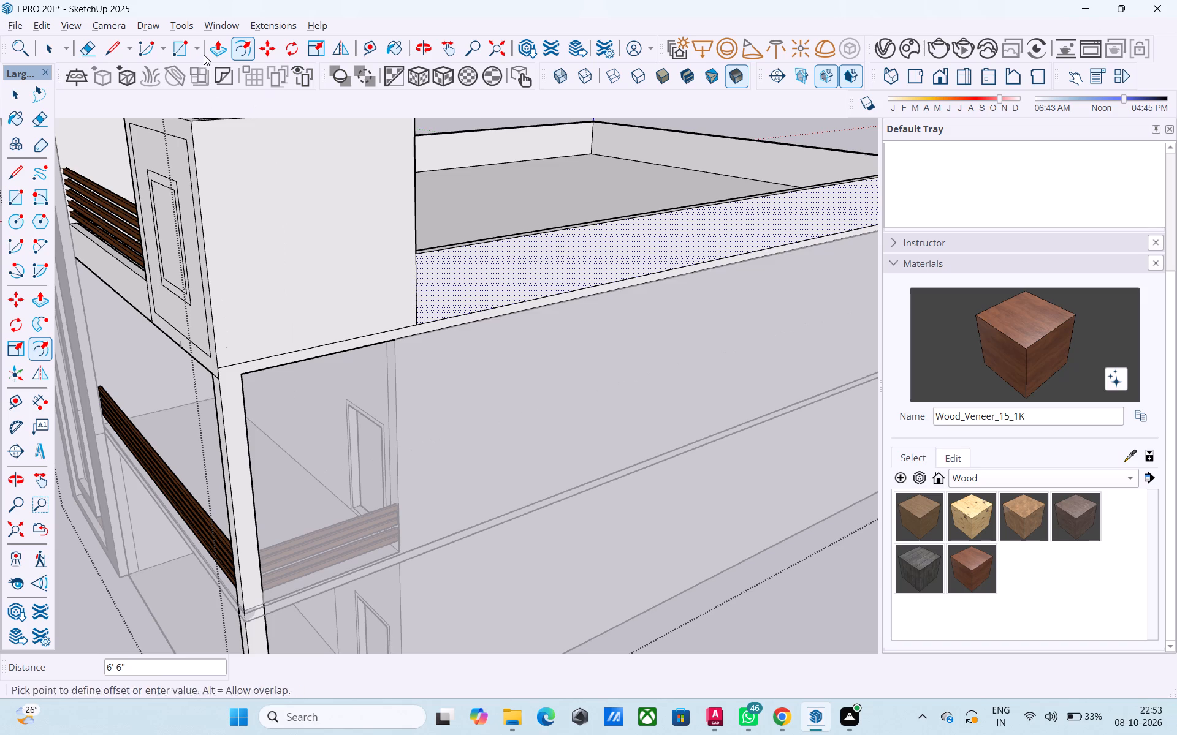
{"action": "left_click", "coordinate": [59, 56]}
{"action": "left_click", "coordinate": [279, 176]}
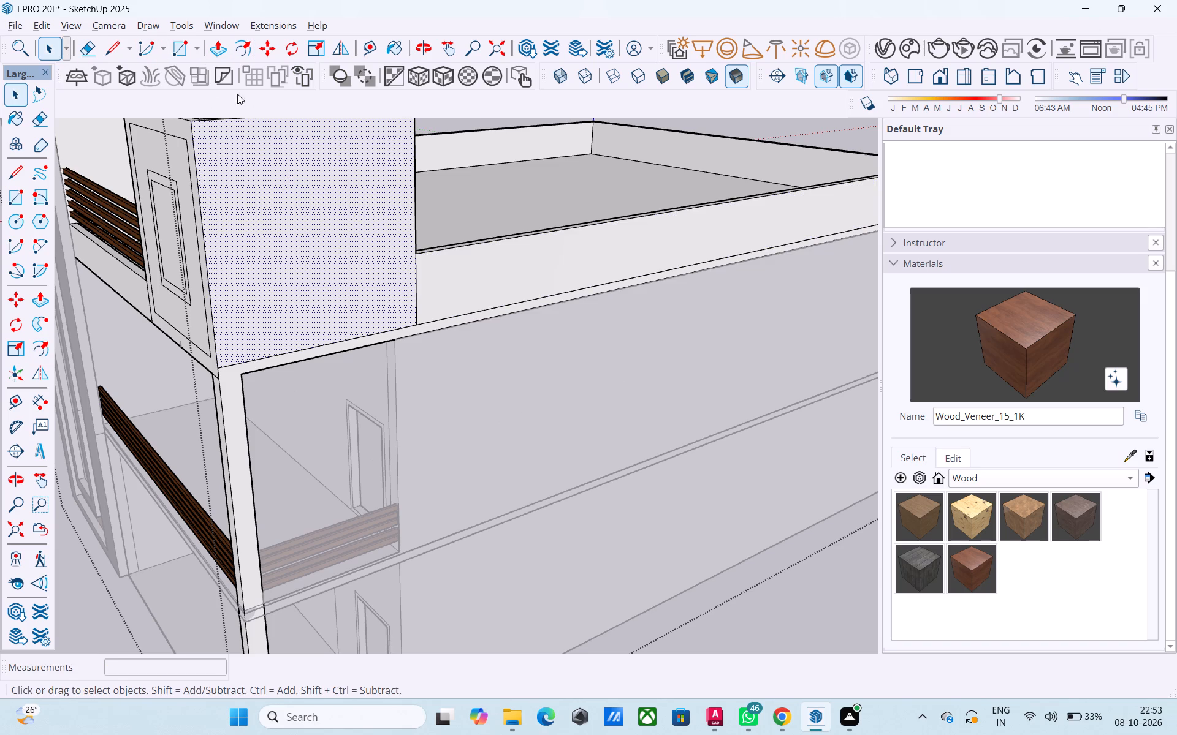
{"action": "left_click", "coordinate": [239, 48]}
{"action": "left_click", "coordinate": [272, 173]}
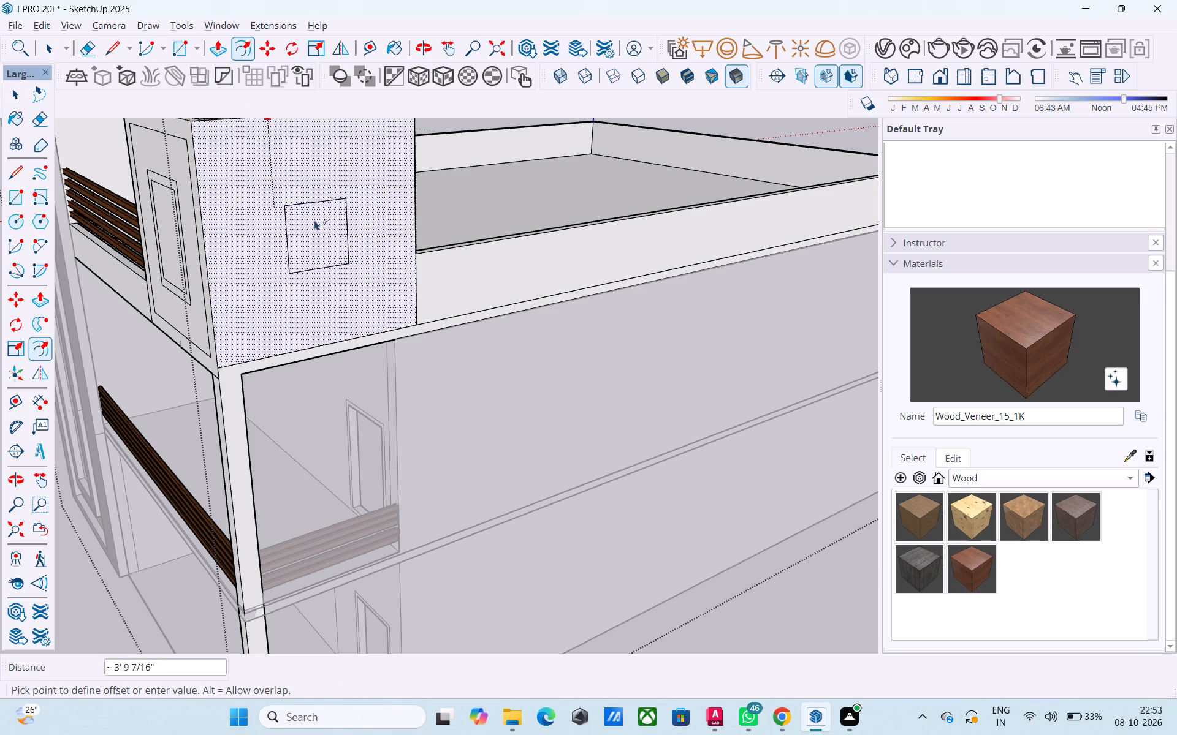
{"action": "key", "text": "9"}
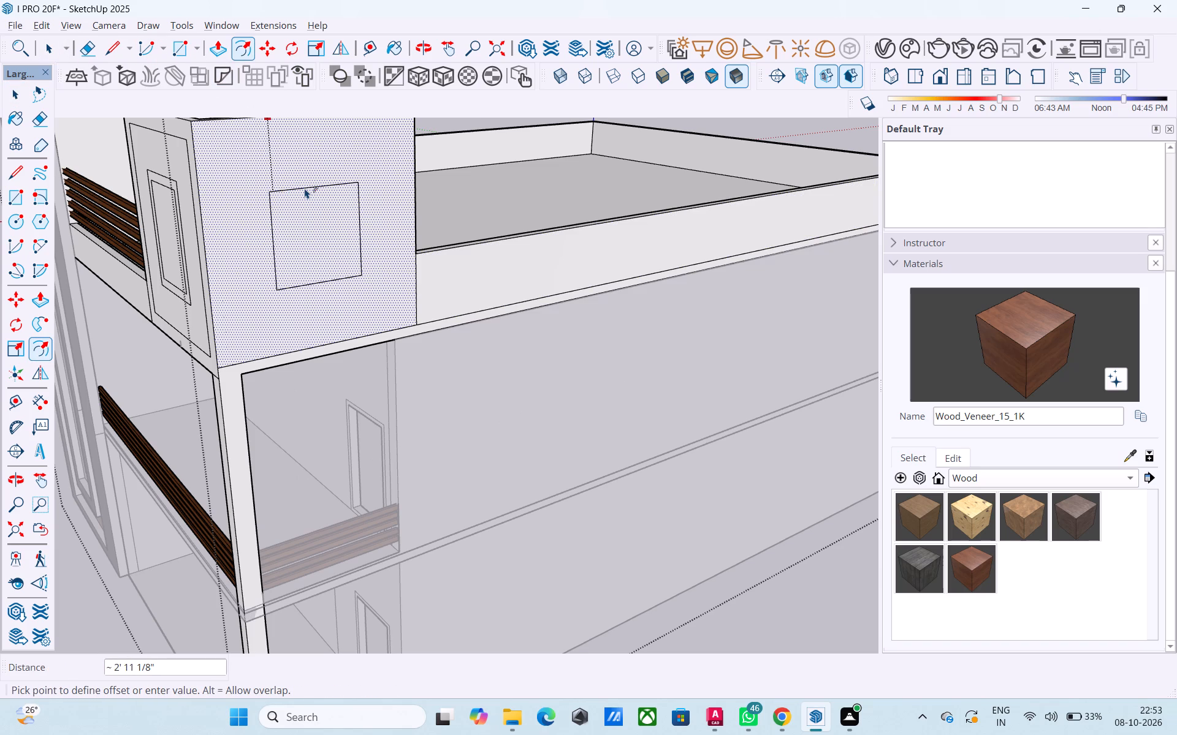
{"action": "key", "text": "shift+quotedbl"}
{"action": "key", "text": "Return"}
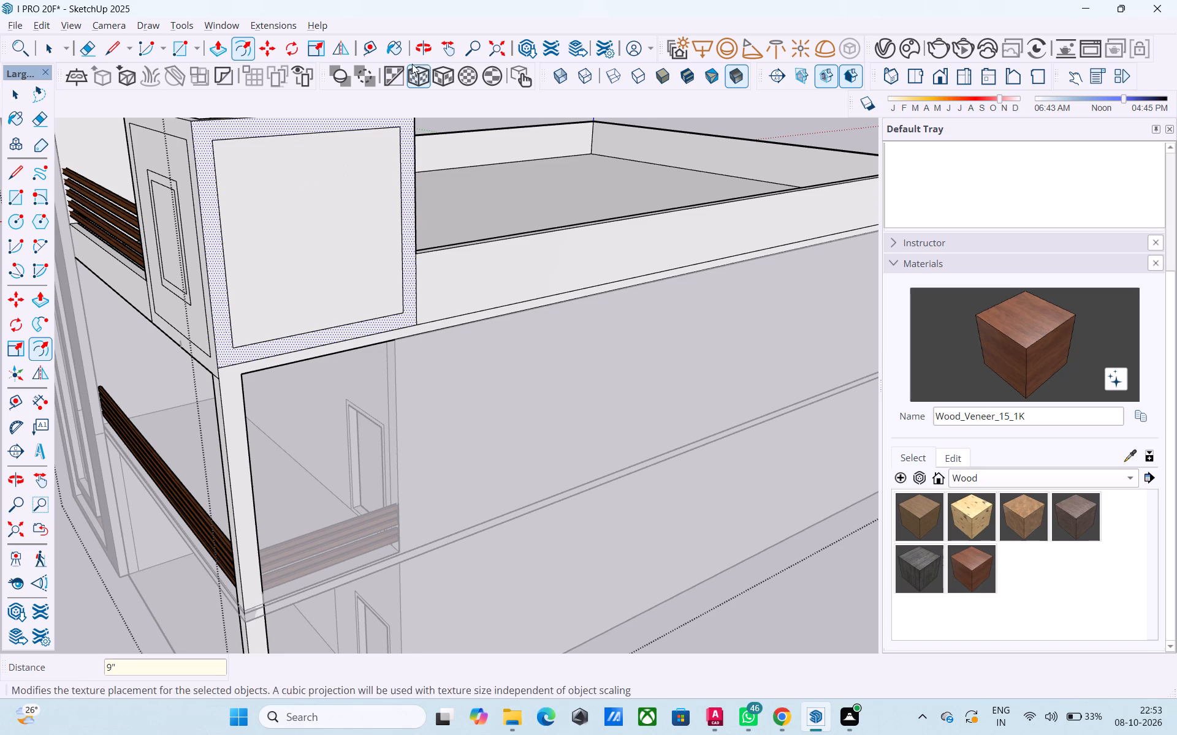
Draw 9" lines joining the upper corners of the side and front insets to the panel's shared corner edge.
{"action": "left_click", "coordinate": [115, 51]}
{"action": "left_click", "coordinate": [211, 143]}
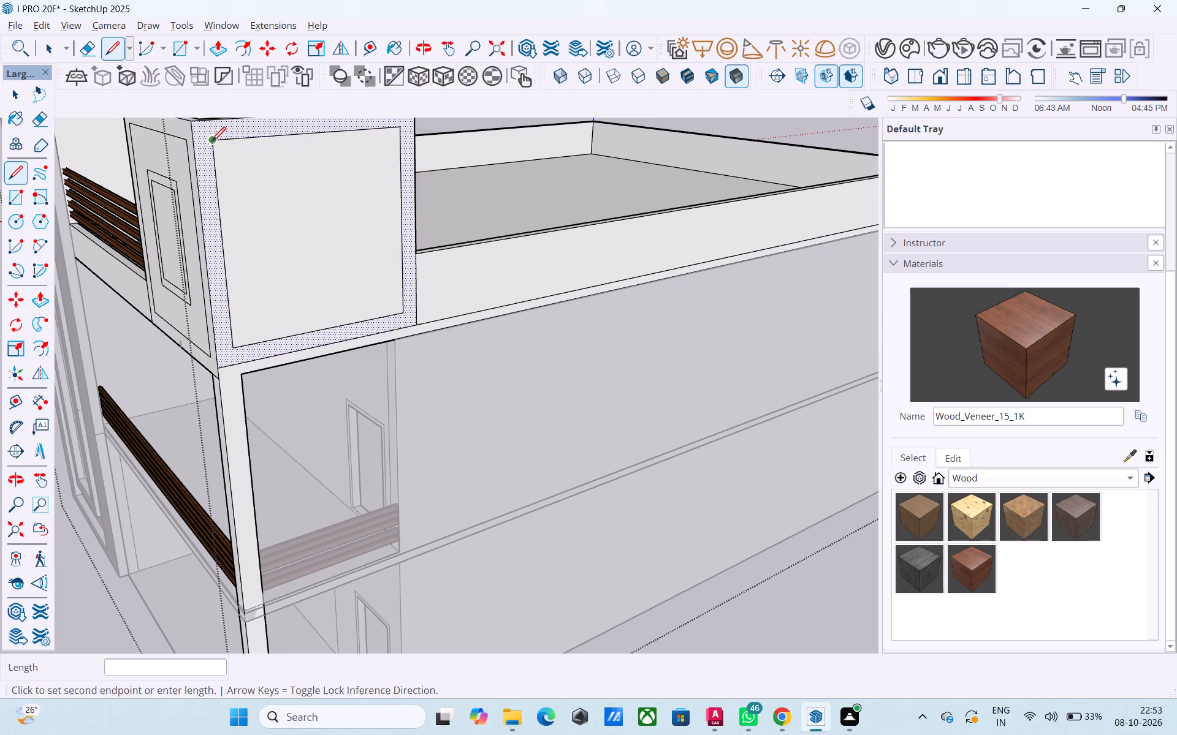
{"action": "left_click", "coordinate": [197, 143]}
{"action": "middle_click_drag", "start_coordinate": [194, 143], "coordinate": [327, 155]}
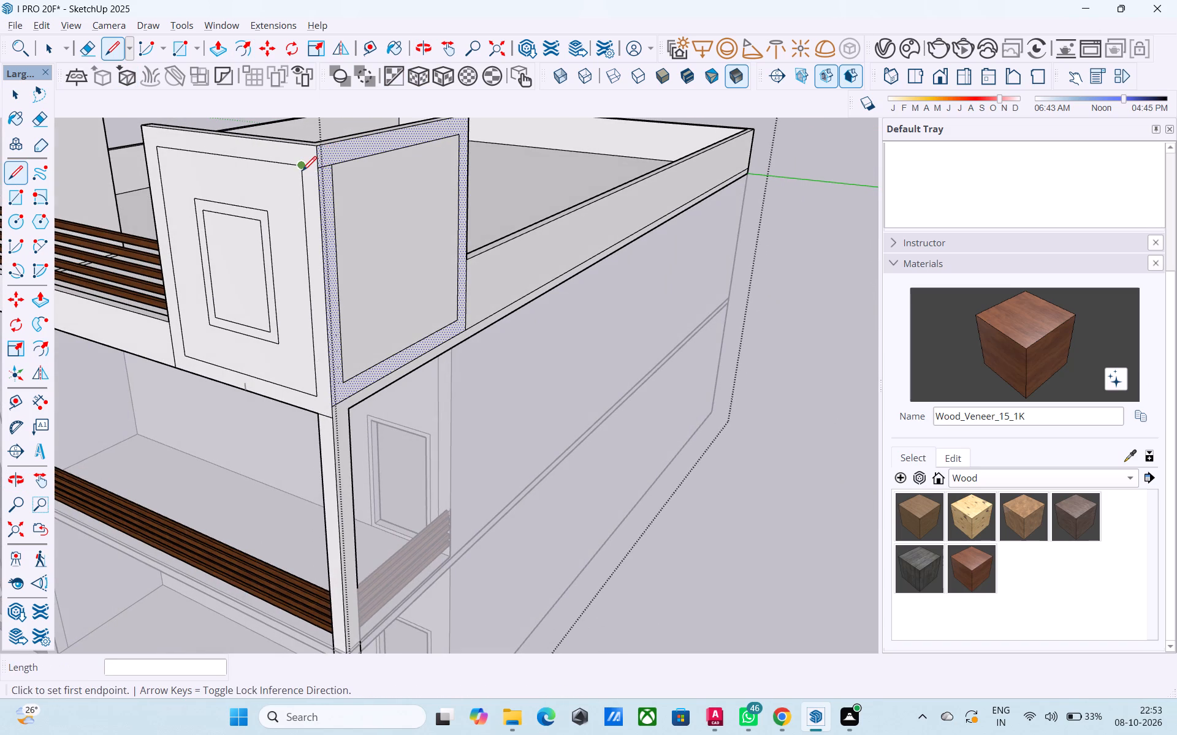
{"action": "left_click", "coordinate": [302, 171]}
{"action": "left_click", "coordinate": [316, 171]}
Draw a 9" line from the side inset's lower front corner to the panel's shared corner edge.
{"action": "scroll", "coordinate": [286, 259], "scroll_direction": "down", "scroll_amount": 2}
{"action": "middle_click_drag", "start_coordinate": [270, 347], "coordinate": [321, 294]}
{"action": "scroll", "coordinate": [333, 322], "scroll_direction": "up", "scroll_amount": 4}
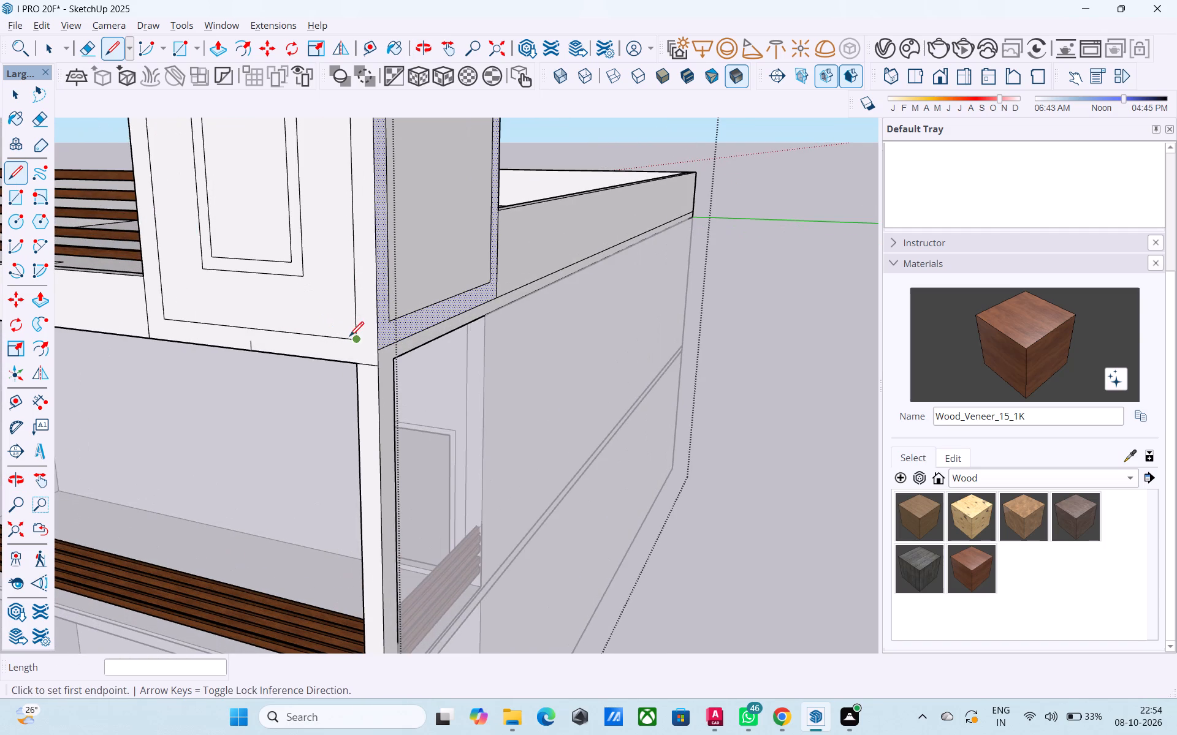
{"action": "scroll", "coordinate": [357, 348], "scroll_direction": "up", "scroll_amount": 3}
{"action": "left_click", "coordinate": [352, 340]}
{"action": "left_click", "coordinate": [408, 312]}
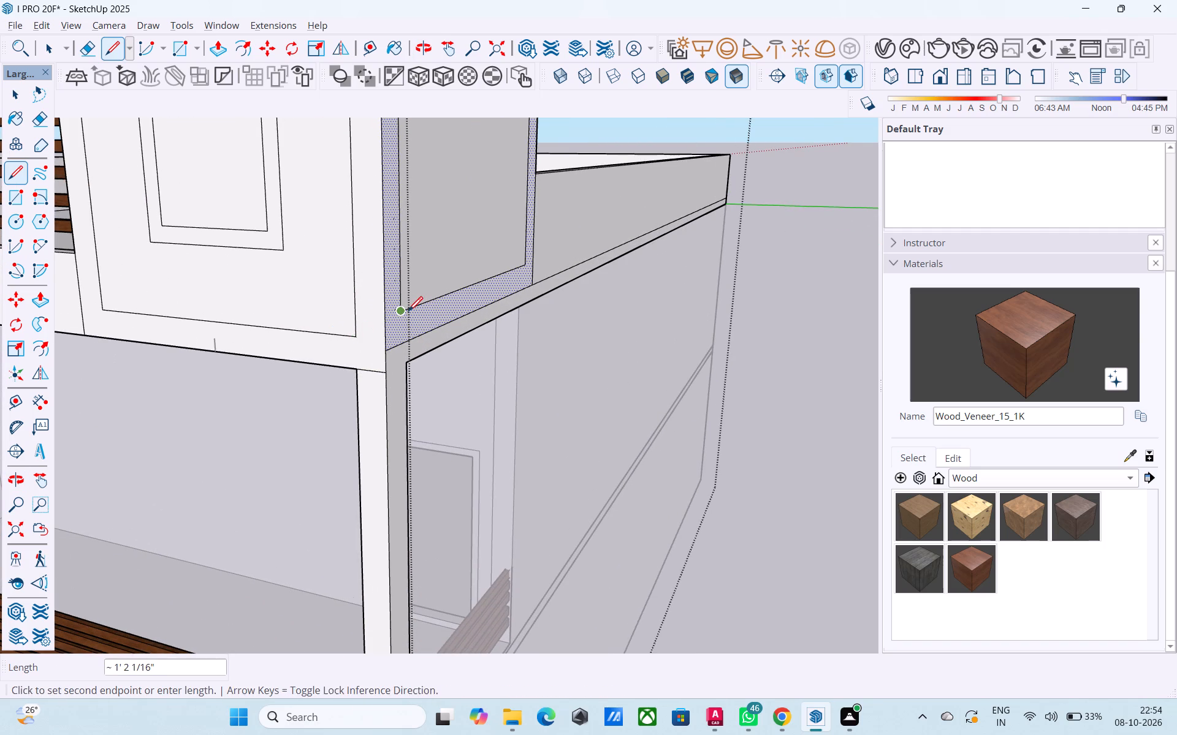
{"action": "left_click", "coordinate": [385, 324]}
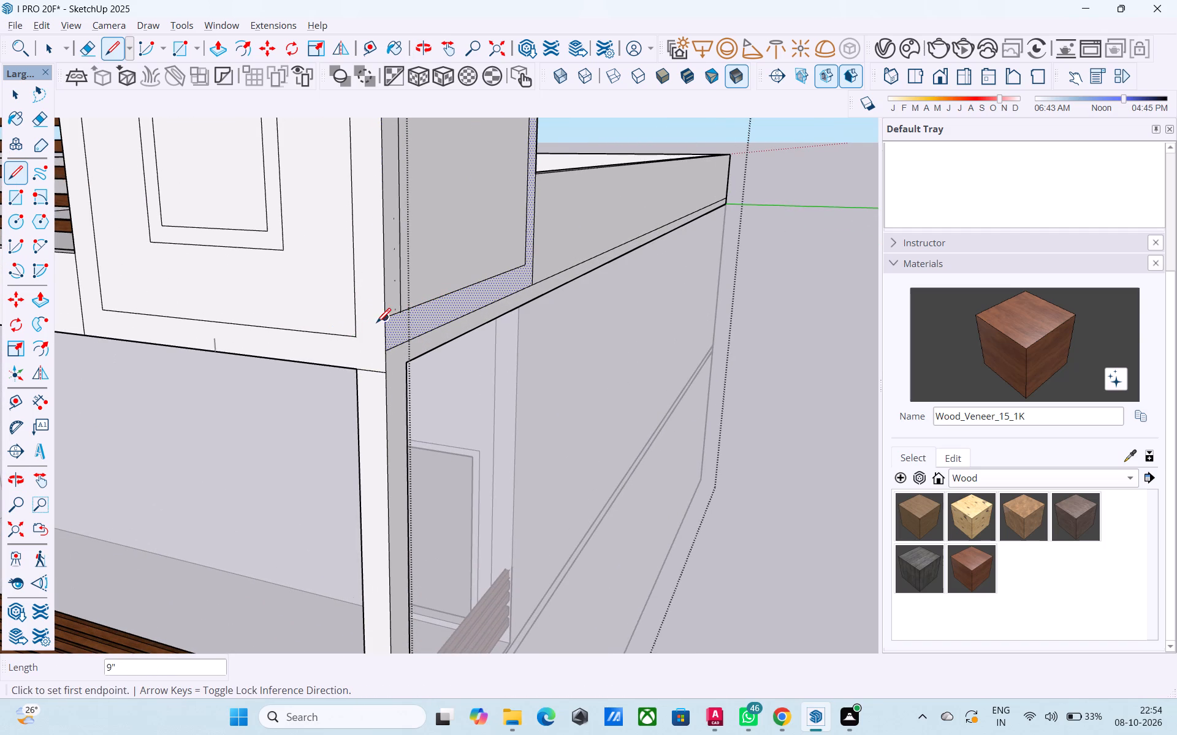
Erase the seam line along the bottom of the corner panel's side face, above the fascia.
{"action": "scroll", "coordinate": [385, 334], "scroll_direction": "down", "scroll_amount": 8}
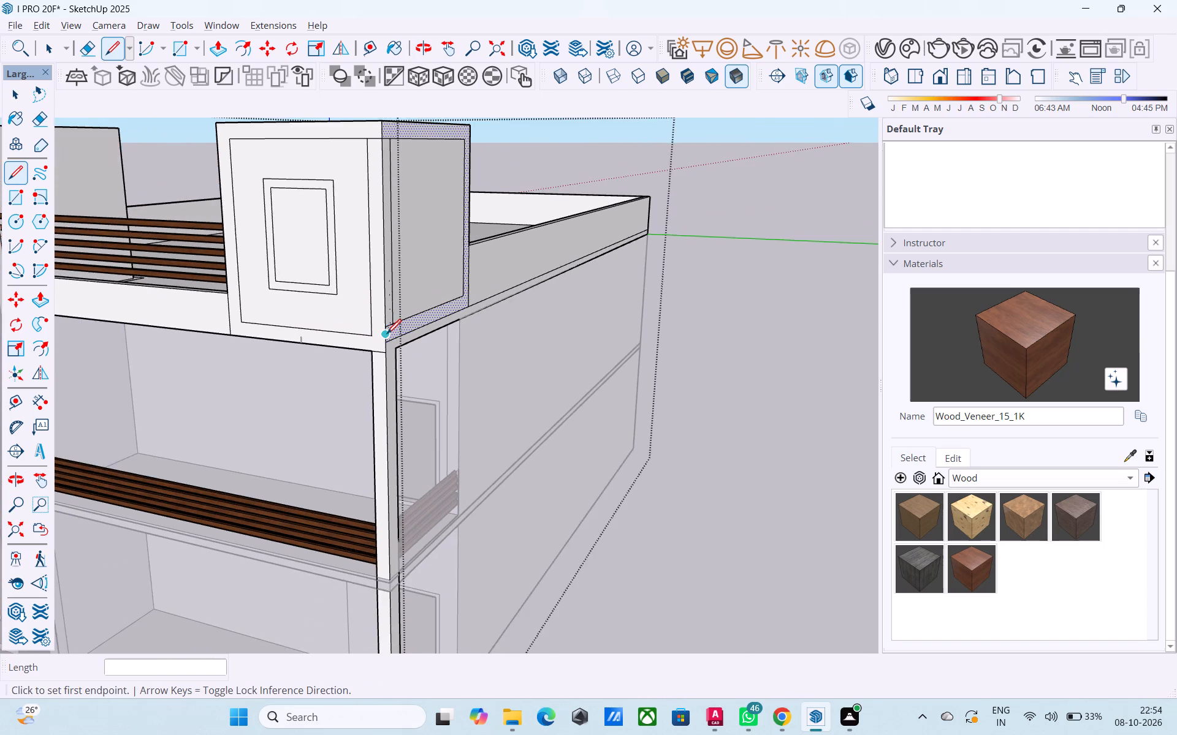
{"action": "scroll", "coordinate": [387, 335], "scroll_direction": "down", "scroll_amount": 2}
{"action": "middle_click", "coordinate": [387, 335]}
{"action": "scroll", "coordinate": [411, 332], "scroll_direction": "up", "scroll_amount": 4}
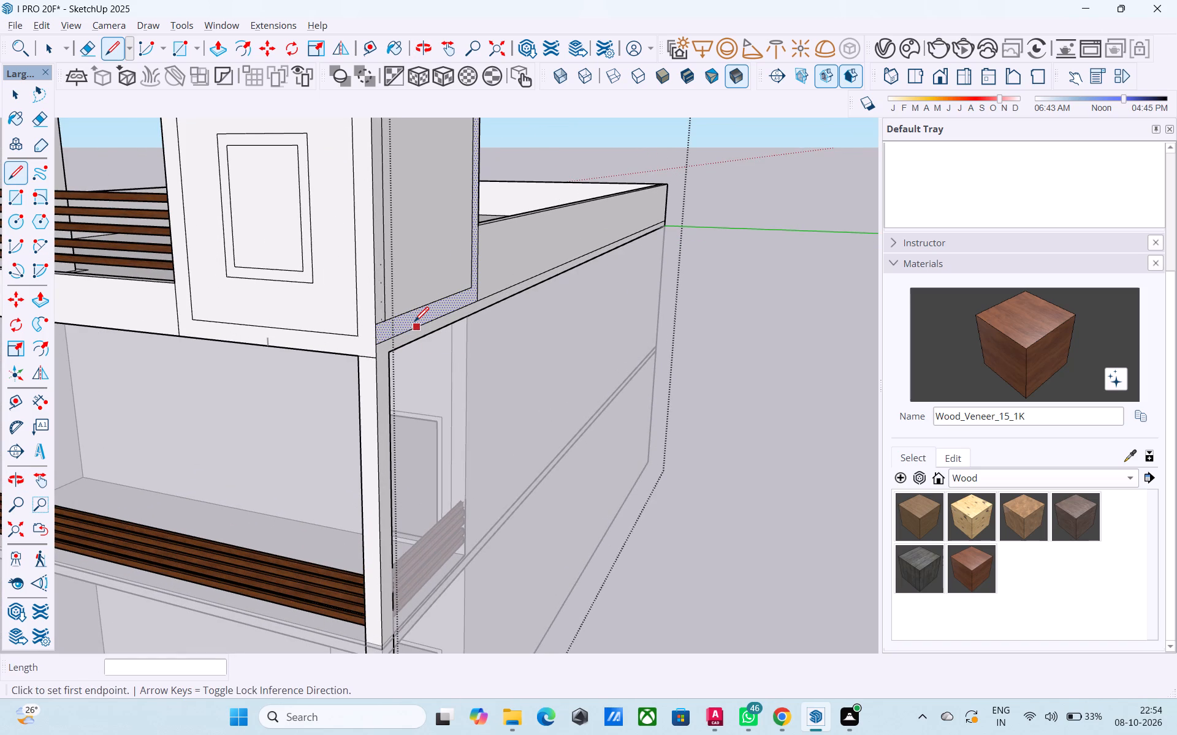
{"action": "key", "text": "e"}
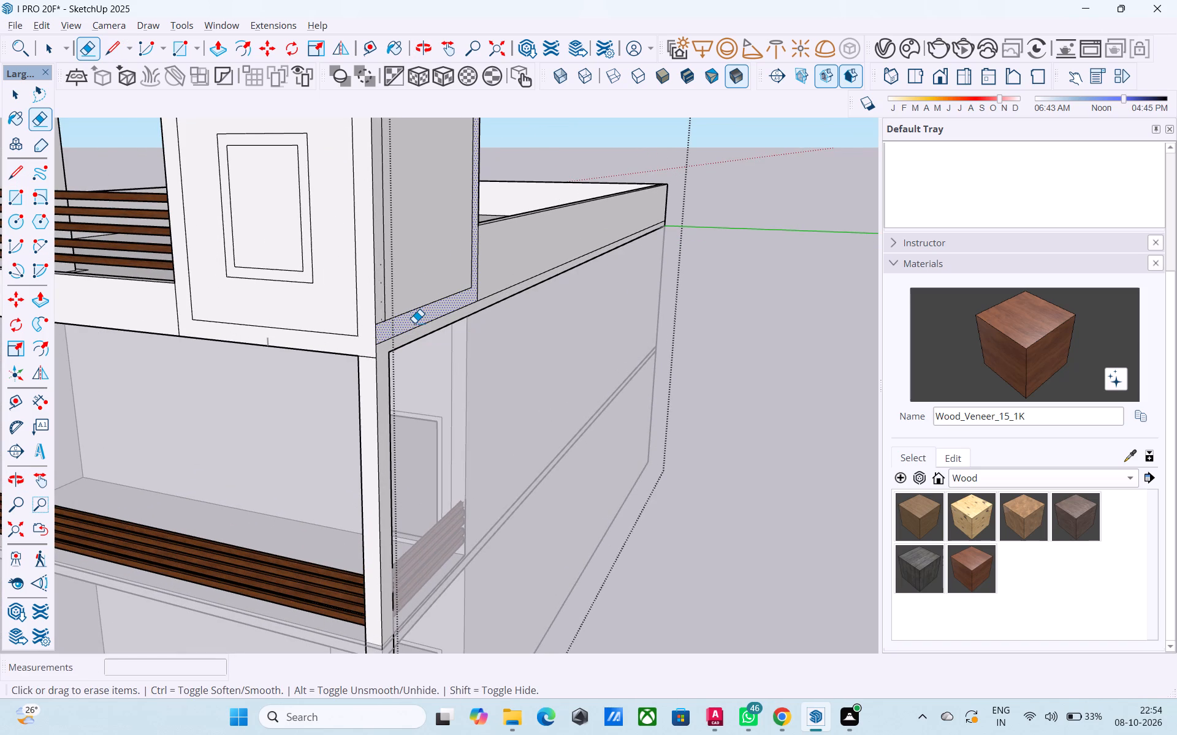
{"action": "left_click", "coordinate": [422, 330]}
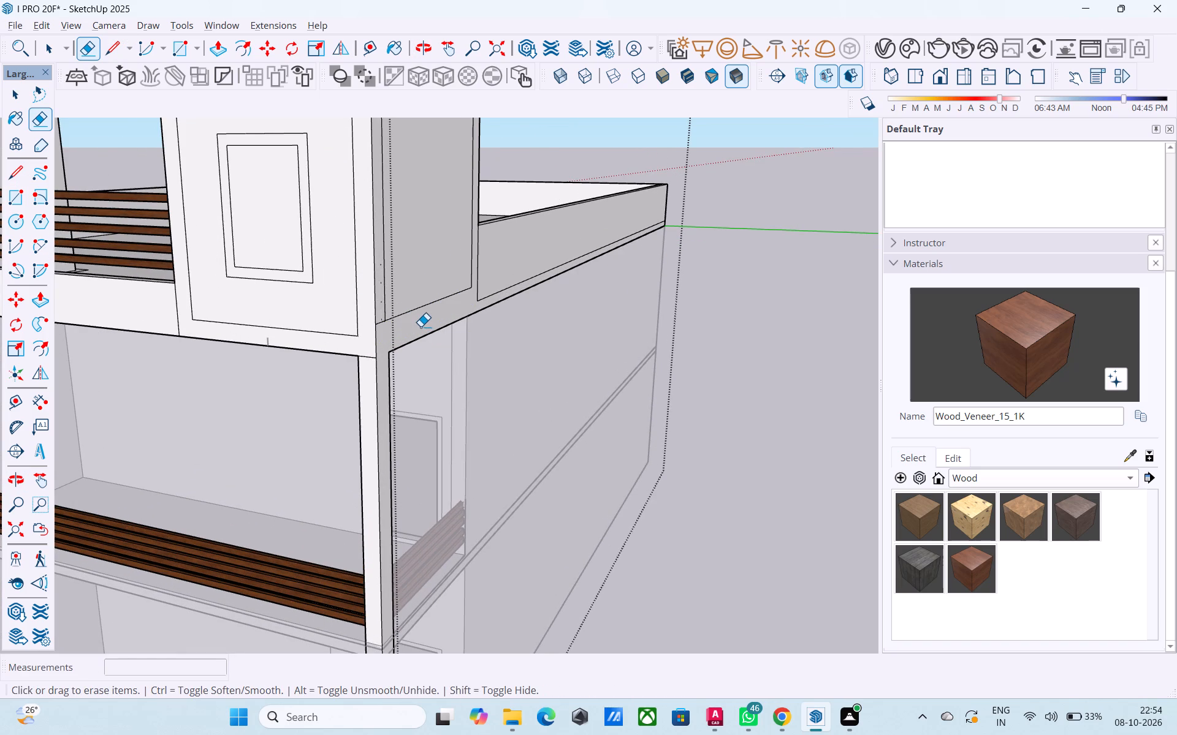
Draw a 9" line from the front inset's lower corner to the corner panel's shared corner edge.
{"action": "left_click", "coordinate": [110, 47]}
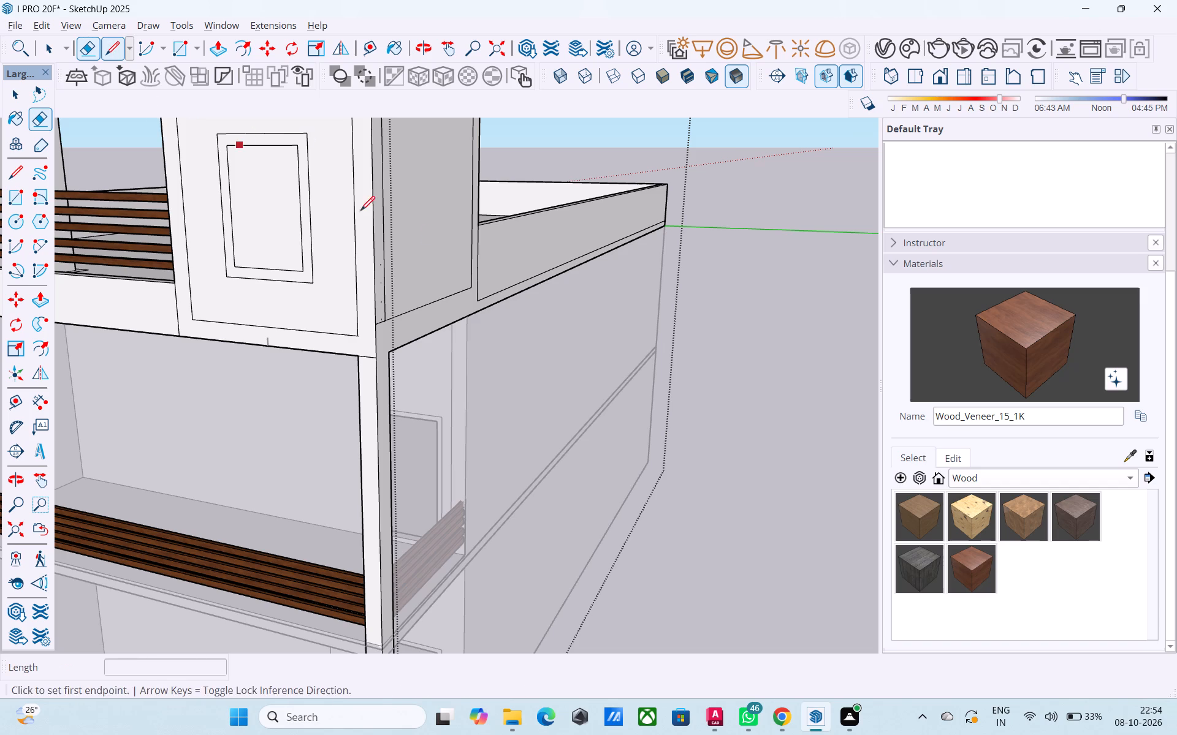
{"action": "middle_click_drag", "start_coordinate": [435, 249], "coordinate": [262, 271]}
{"action": "middle_click_drag", "start_coordinate": [261, 341], "coordinate": [392, 335]}
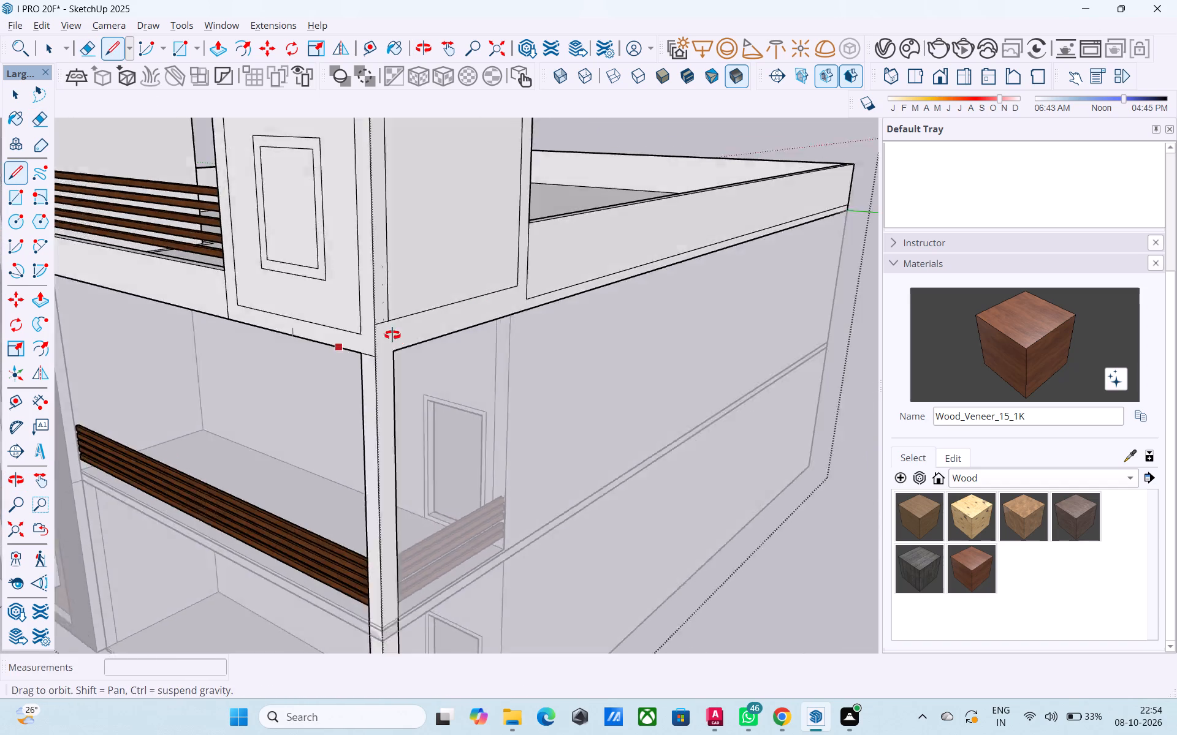
{"action": "middle_click_drag", "start_coordinate": [392, 335], "coordinate": [398, 336]}
{"action": "scroll", "coordinate": [399, 337], "scroll_direction": "up", "scroll_amount": 2}
{"action": "left_click", "coordinate": [448, 339]}
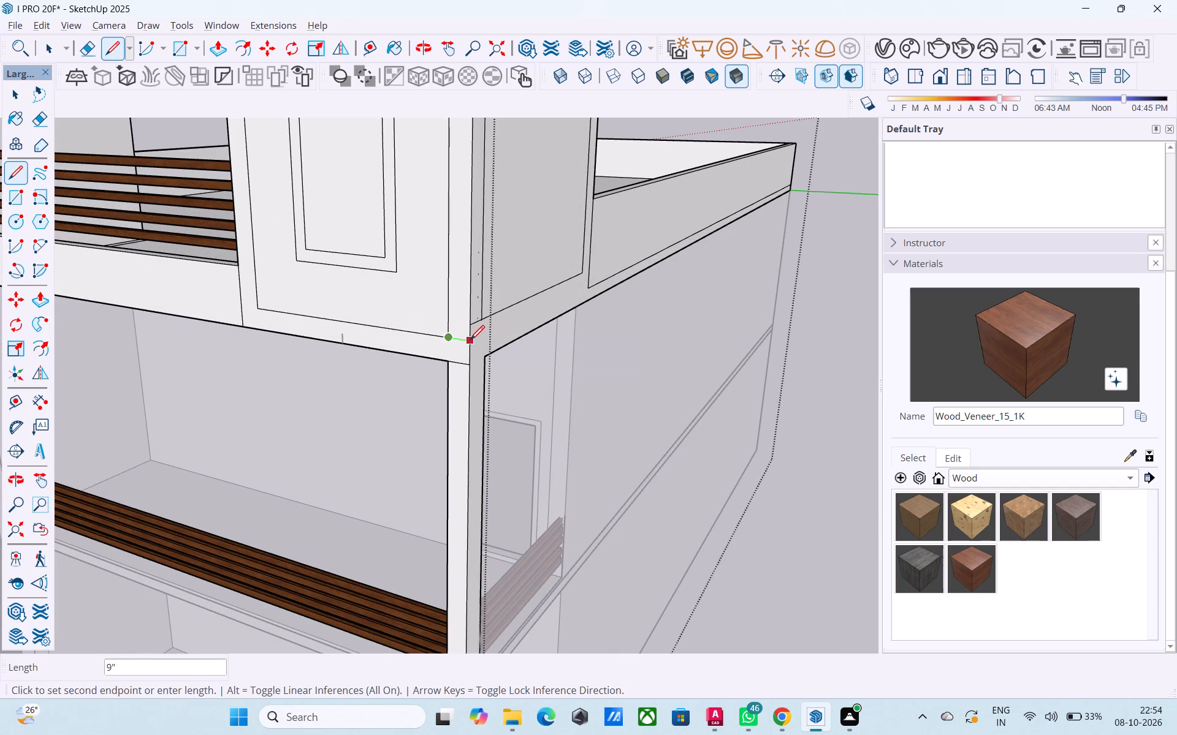
{"action": "left_click", "coordinate": [470, 341]}
Draw a 10' line along the bottom of the panel's side face from the shared corner, continuing 50' along the side parapet to its far end.
{"action": "middle_click_drag", "start_coordinate": [581, 287], "coordinate": [550, 295]}
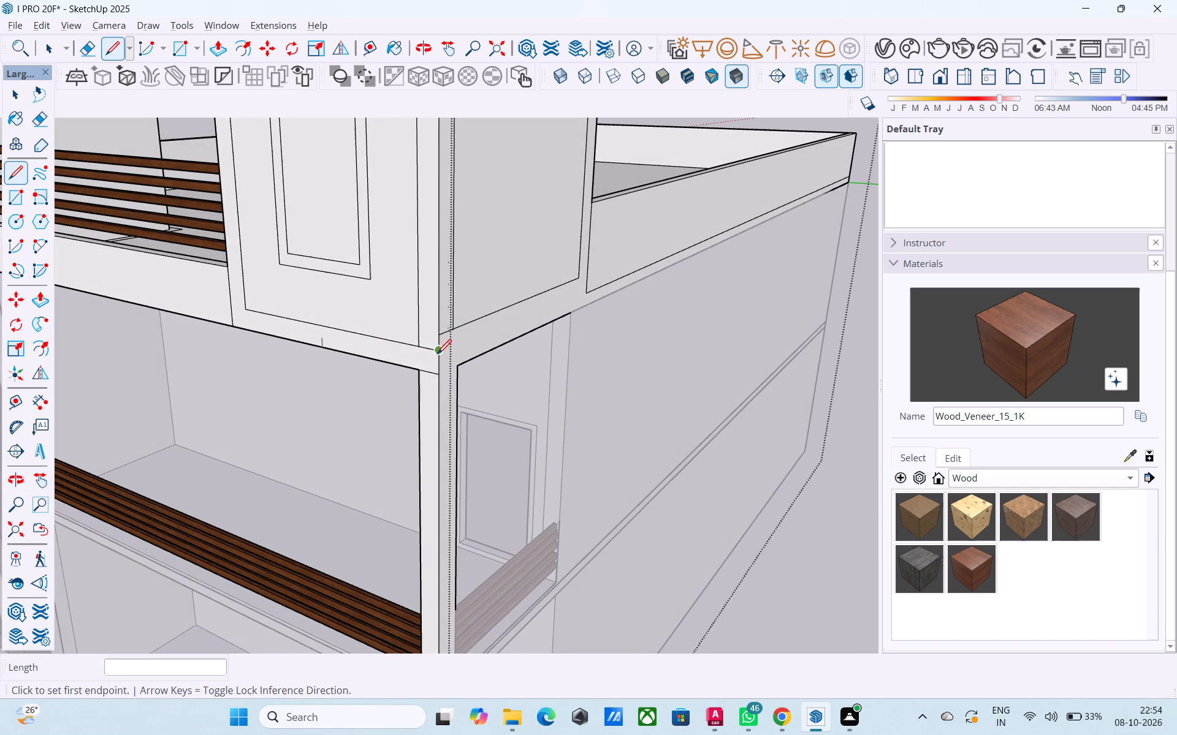
{"action": "left_click", "coordinate": [439, 353]}
{"action": "left_click", "coordinate": [588, 287]}
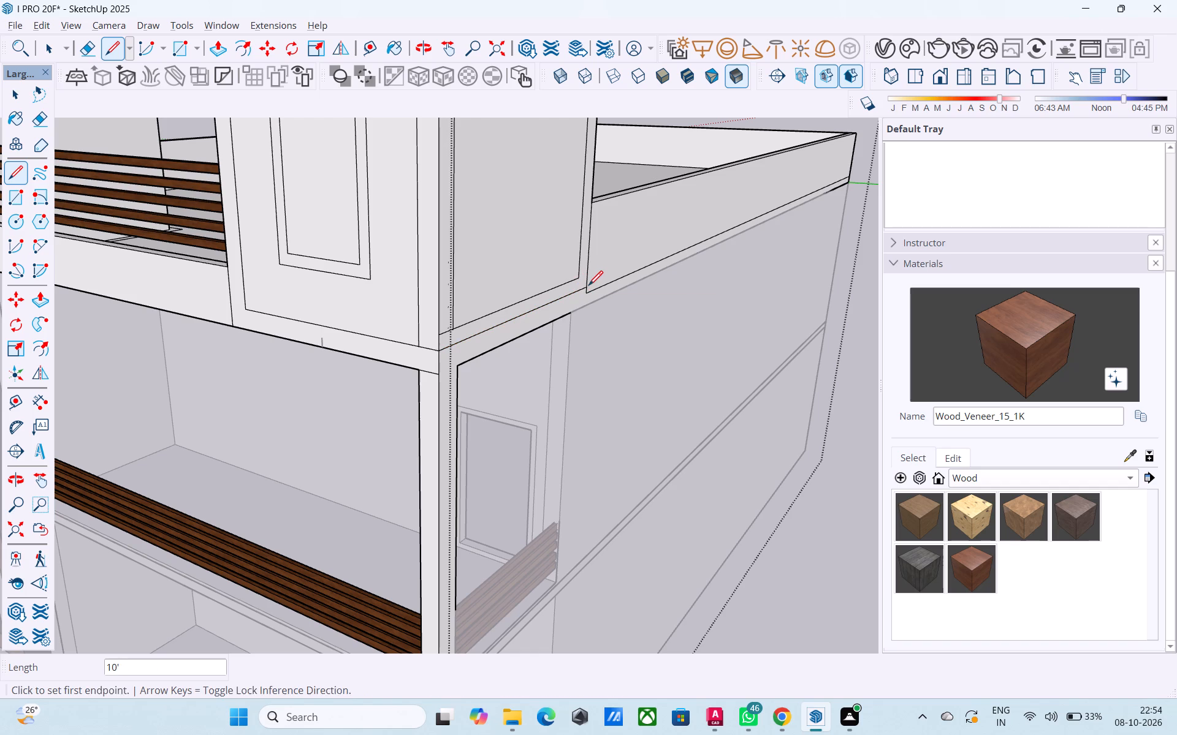
{"action": "middle_click_drag", "start_coordinate": [605, 293], "coordinate": [280, 282]}
{"action": "scroll", "coordinate": [265, 284], "scroll_direction": "down", "scroll_amount": 4}
{"action": "scroll", "coordinate": [388, 300], "scroll_direction": "up", "scroll_amount": 4}
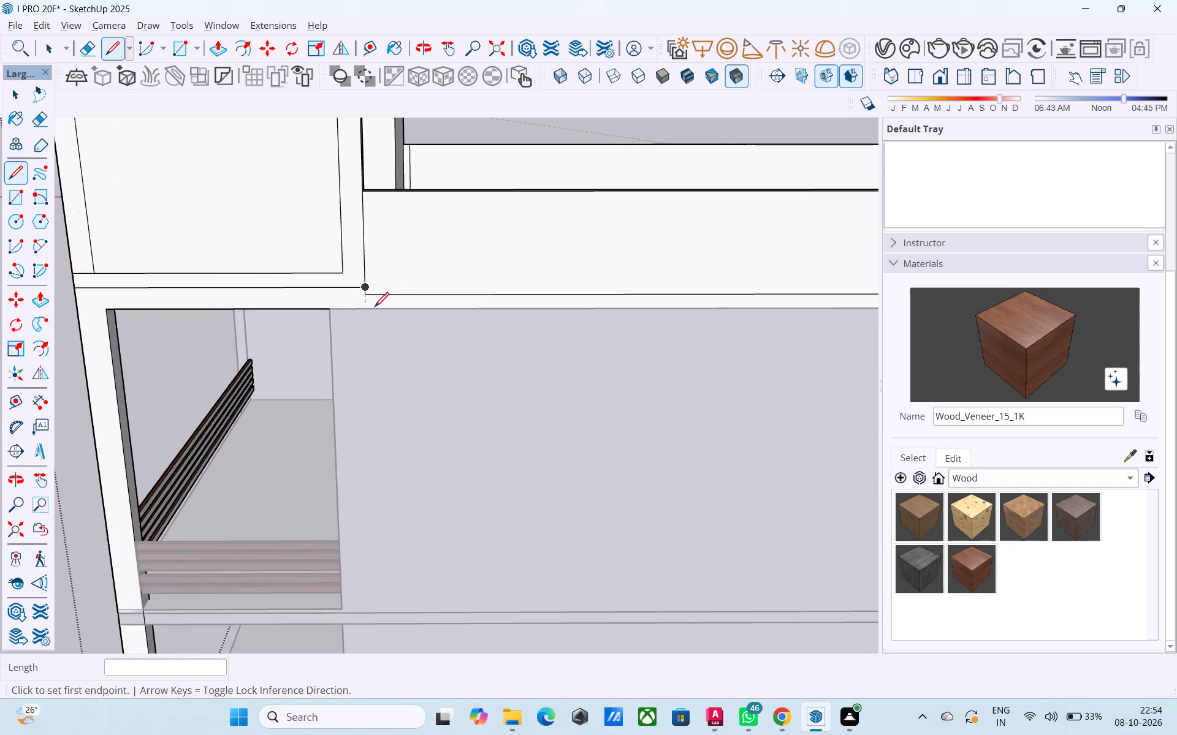
{"action": "left_click", "coordinate": [364, 288]}
{"action": "scroll", "coordinate": [270, 303], "scroll_direction": "down", "scroll_amount": 13}
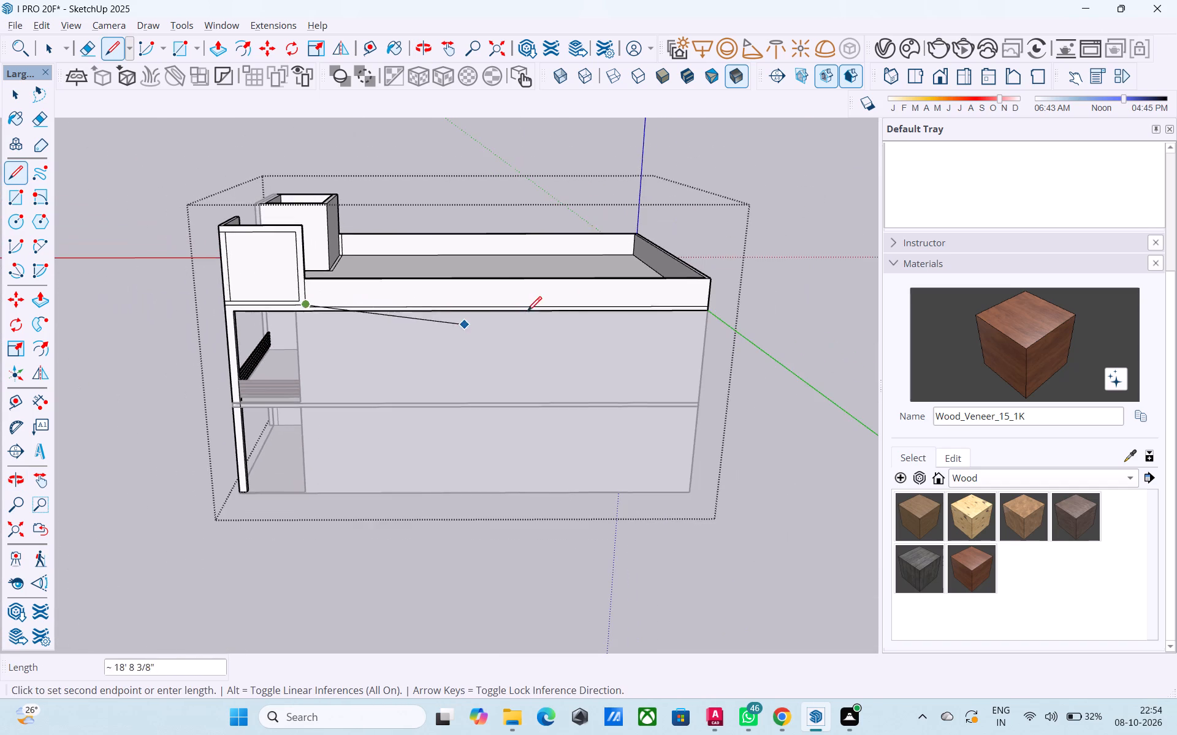
{"action": "scroll", "coordinate": [659, 287], "scroll_direction": "up", "scroll_amount": 4}
{"action": "scroll", "coordinate": [721, 306], "scroll_direction": "up", "scroll_amount": 13}
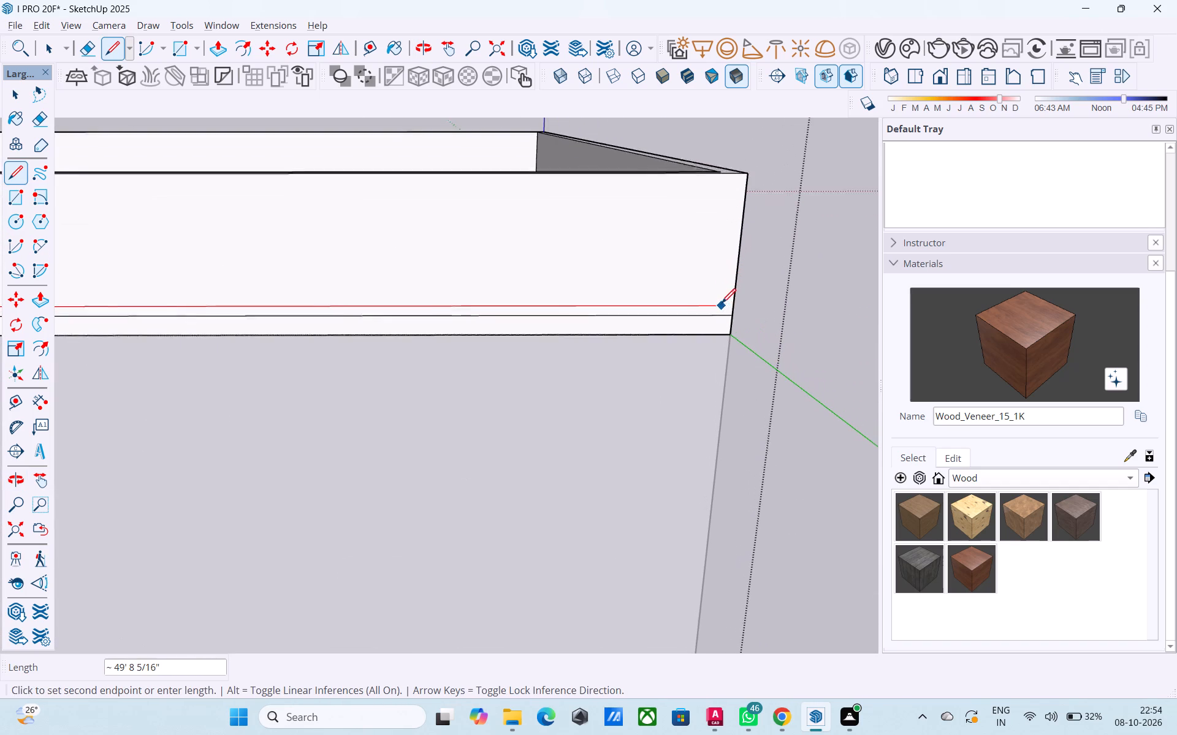
{"action": "left_click", "coordinate": [731, 306]}
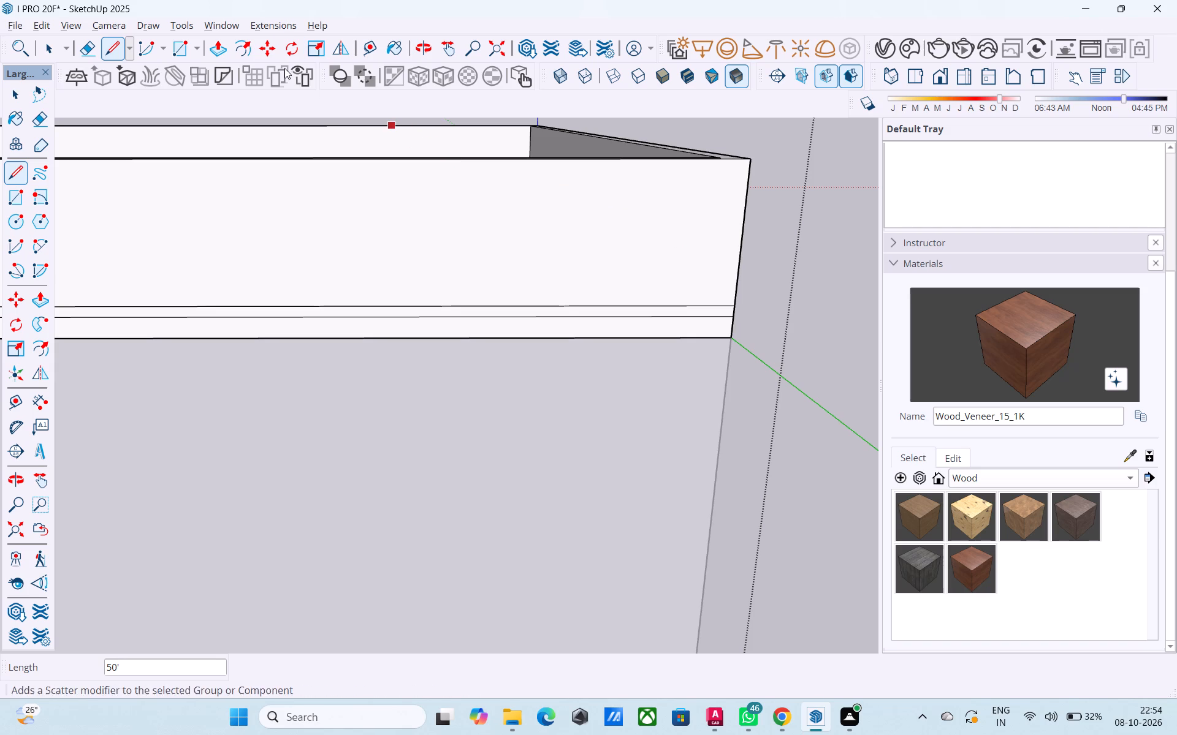
Erase the old lower seam line along the side parapet and the leftover stub below the corner panel's rear edge.
{"action": "left_click", "coordinate": [97, 47]}
{"action": "left_click", "coordinate": [359, 315]}
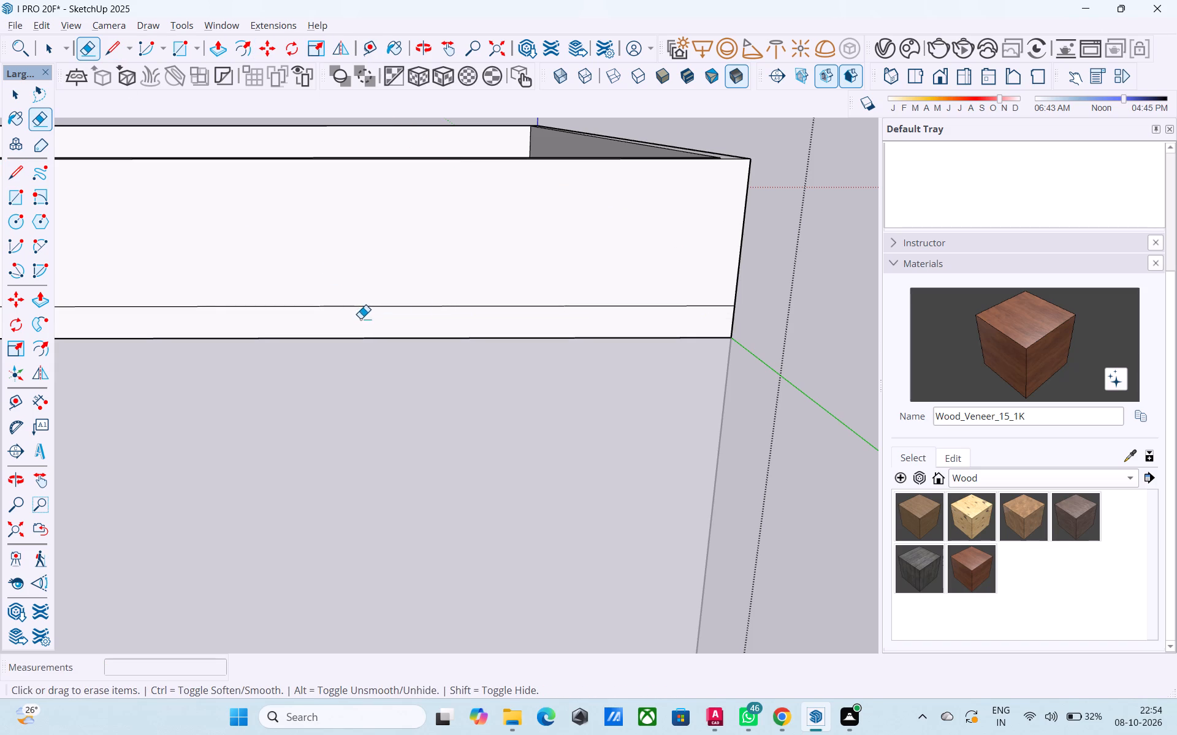
{"action": "scroll", "coordinate": [588, 283], "scroll_direction": "down", "scroll_amount": 13}
{"action": "scroll", "coordinate": [223, 297], "scroll_direction": "down", "scroll_amount": 2}
{"action": "middle_click_drag", "start_coordinate": [563, 266], "coordinate": [695, 265]}
{"action": "scroll", "coordinate": [676, 271], "scroll_direction": "down", "scroll_amount": 4}
{"action": "scroll", "coordinate": [252, 333], "scroll_direction": "up", "scroll_amount": 20}
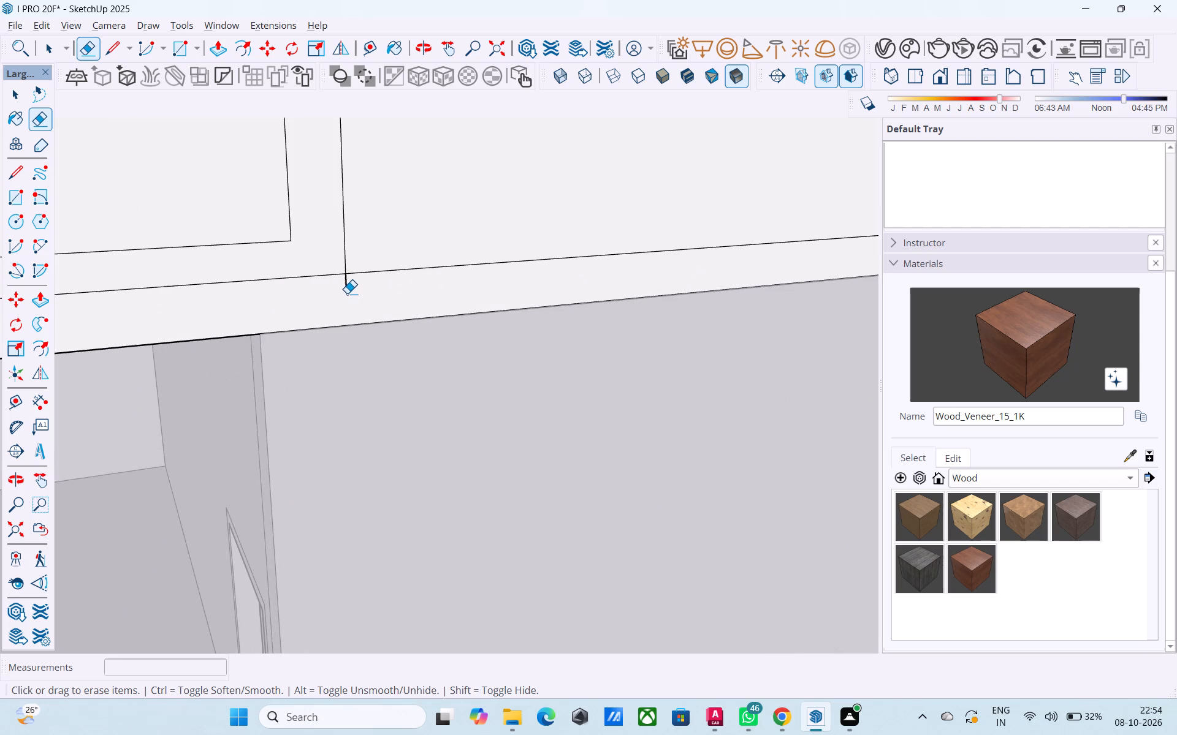
{"action": "left_click", "coordinate": [348, 289]}
Erase the vertical inset lines beside the shared corner edge on the corner panel's front and side faces.
{"action": "scroll", "coordinate": [341, 288], "scroll_direction": "down", "scroll_amount": 19}
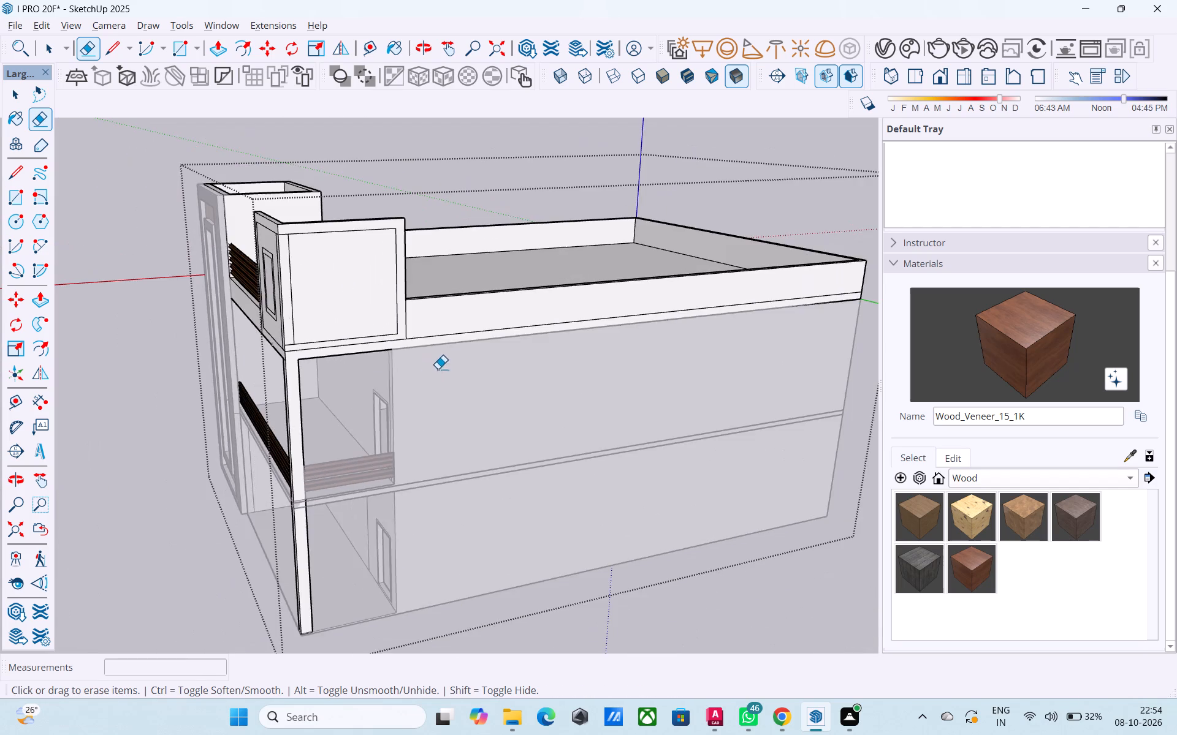
{"action": "middle_click_drag", "start_coordinate": [365, 391], "coordinate": [638, 390]}
{"action": "scroll", "coordinate": [533, 369], "scroll_direction": "up", "scroll_amount": 11}
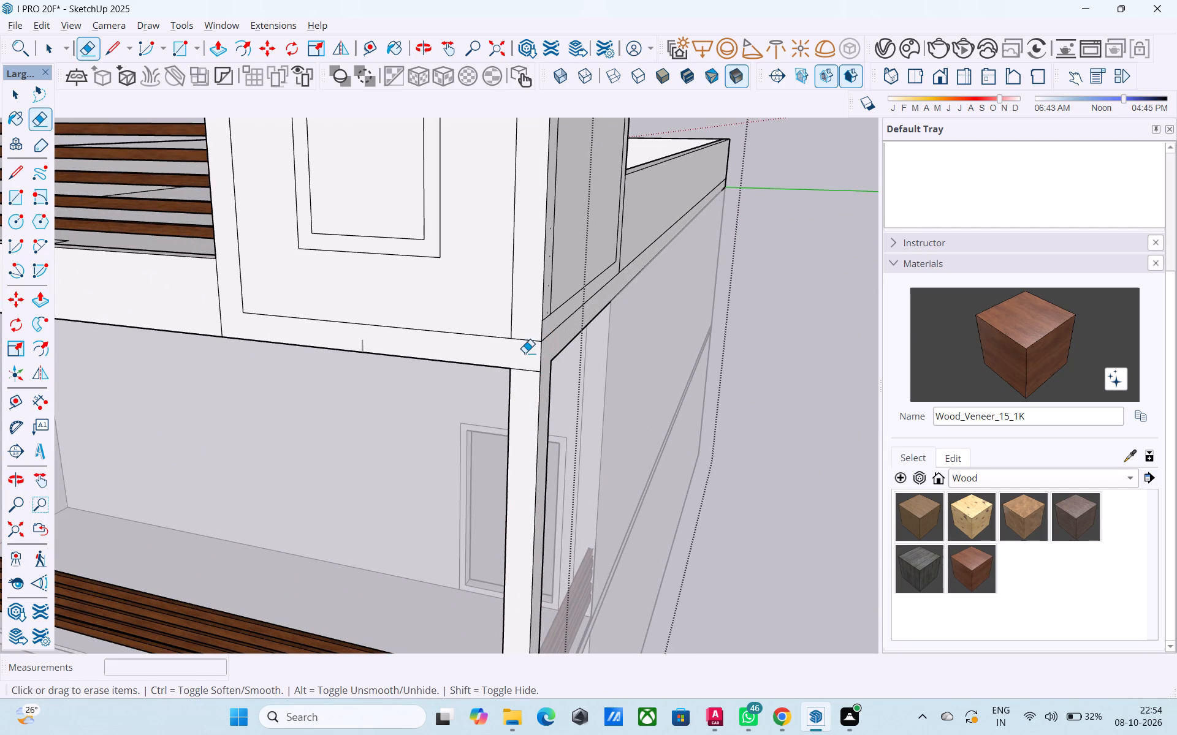
{"action": "left_click_drag", "start_coordinate": [522, 325], "coordinate": [506, 323]}
{"action": "scroll", "coordinate": [516, 328], "scroll_direction": "down", "scroll_amount": 11}
{"action": "middle_click_drag", "start_coordinate": [537, 334], "coordinate": [467, 392]}
{"action": "scroll", "coordinate": [481, 294], "scroll_direction": "up", "scroll_amount": 5}
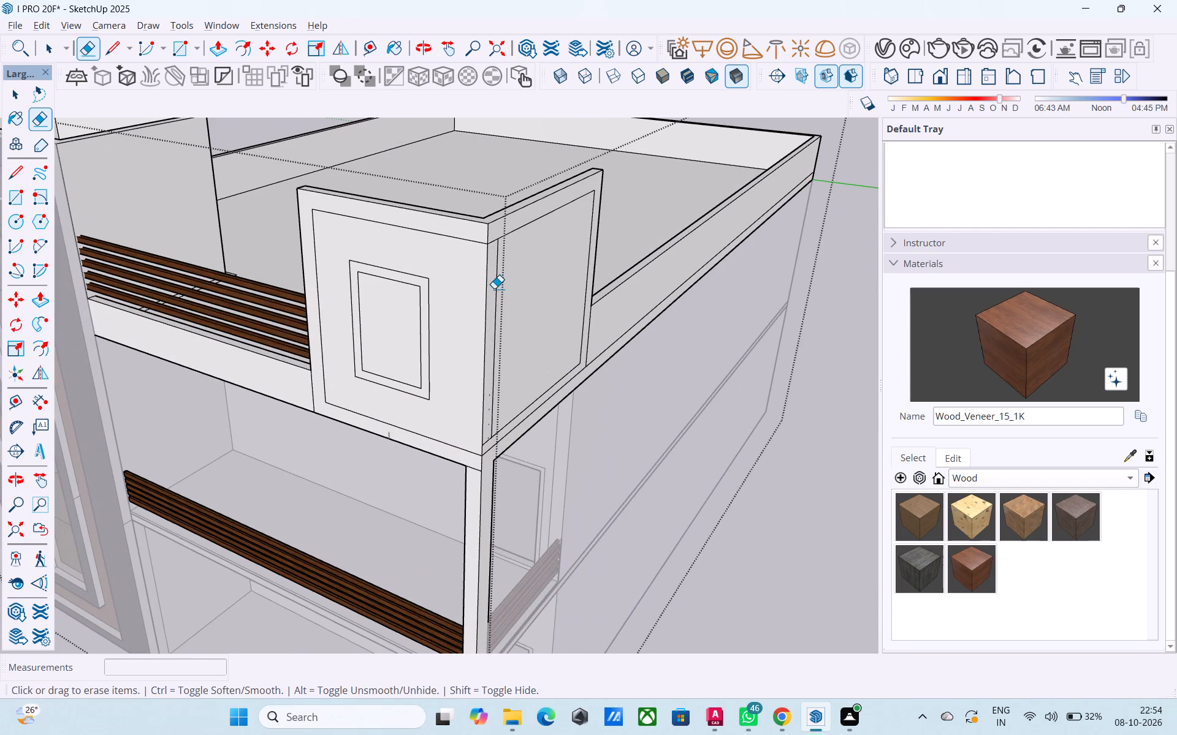
{"action": "left_click_drag", "start_coordinate": [494, 287], "coordinate": [506, 284]}
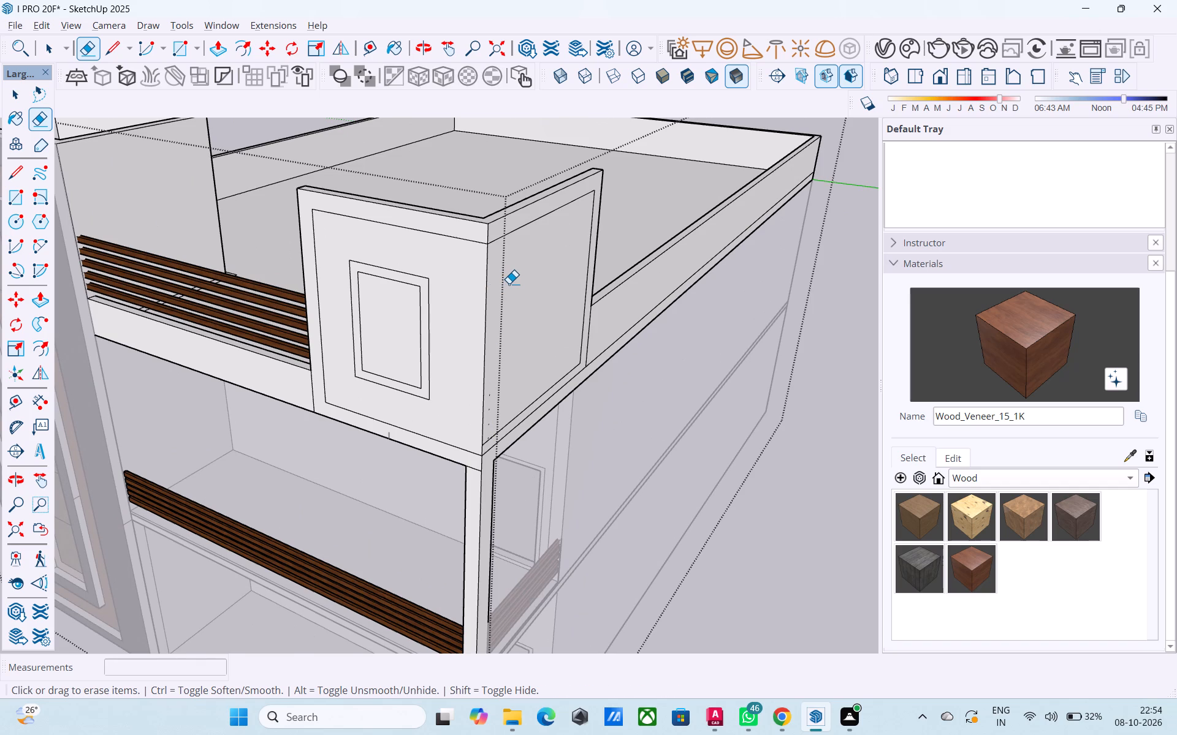
Save the model.
{"action": "key", "text": "ctrl+s"}
{"action": "key", "text": "space"}
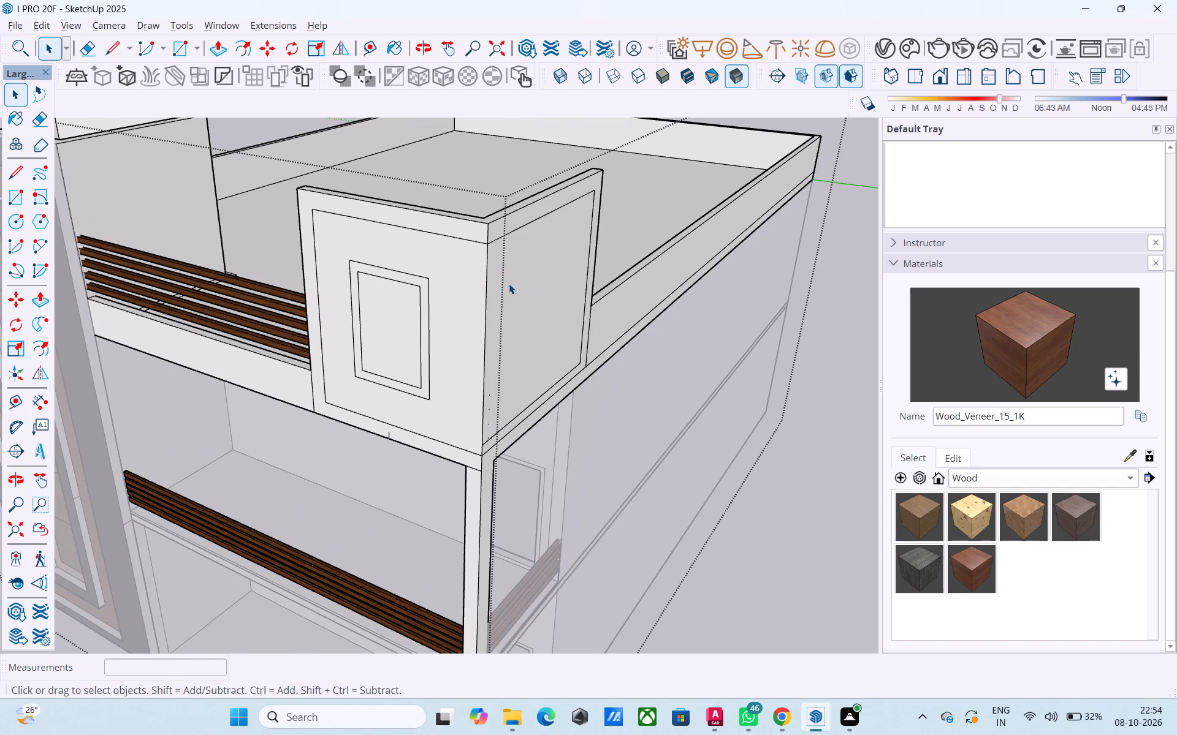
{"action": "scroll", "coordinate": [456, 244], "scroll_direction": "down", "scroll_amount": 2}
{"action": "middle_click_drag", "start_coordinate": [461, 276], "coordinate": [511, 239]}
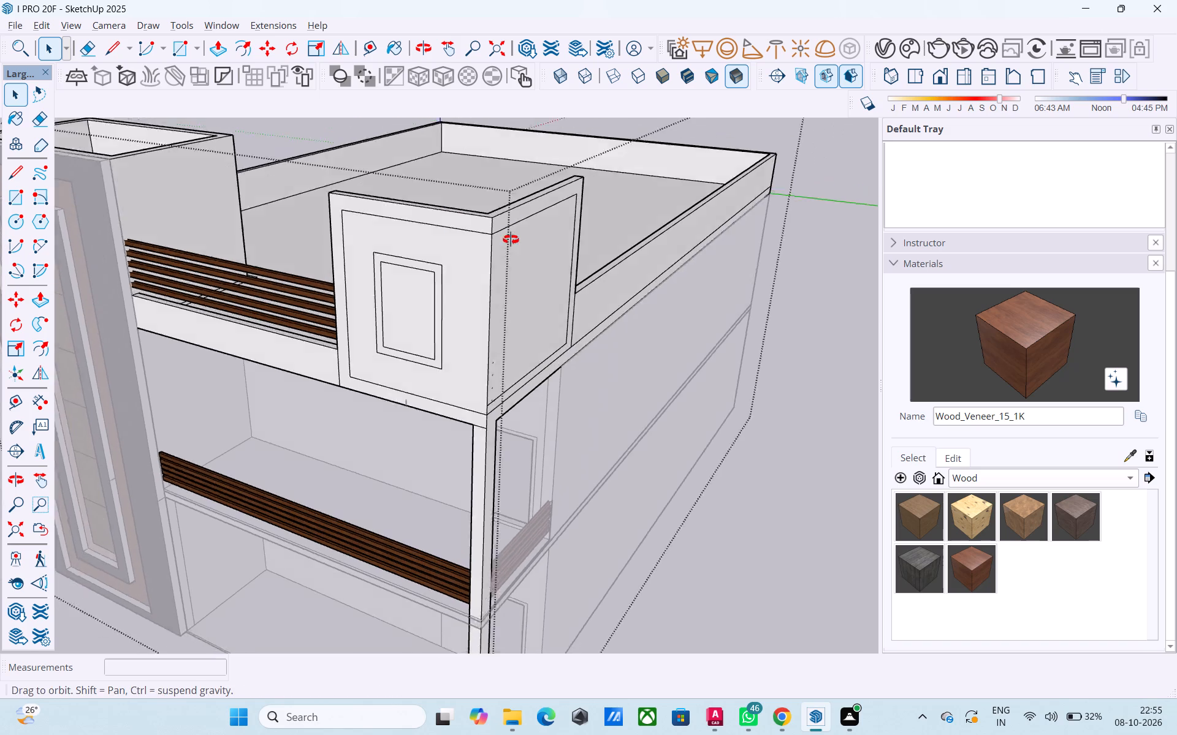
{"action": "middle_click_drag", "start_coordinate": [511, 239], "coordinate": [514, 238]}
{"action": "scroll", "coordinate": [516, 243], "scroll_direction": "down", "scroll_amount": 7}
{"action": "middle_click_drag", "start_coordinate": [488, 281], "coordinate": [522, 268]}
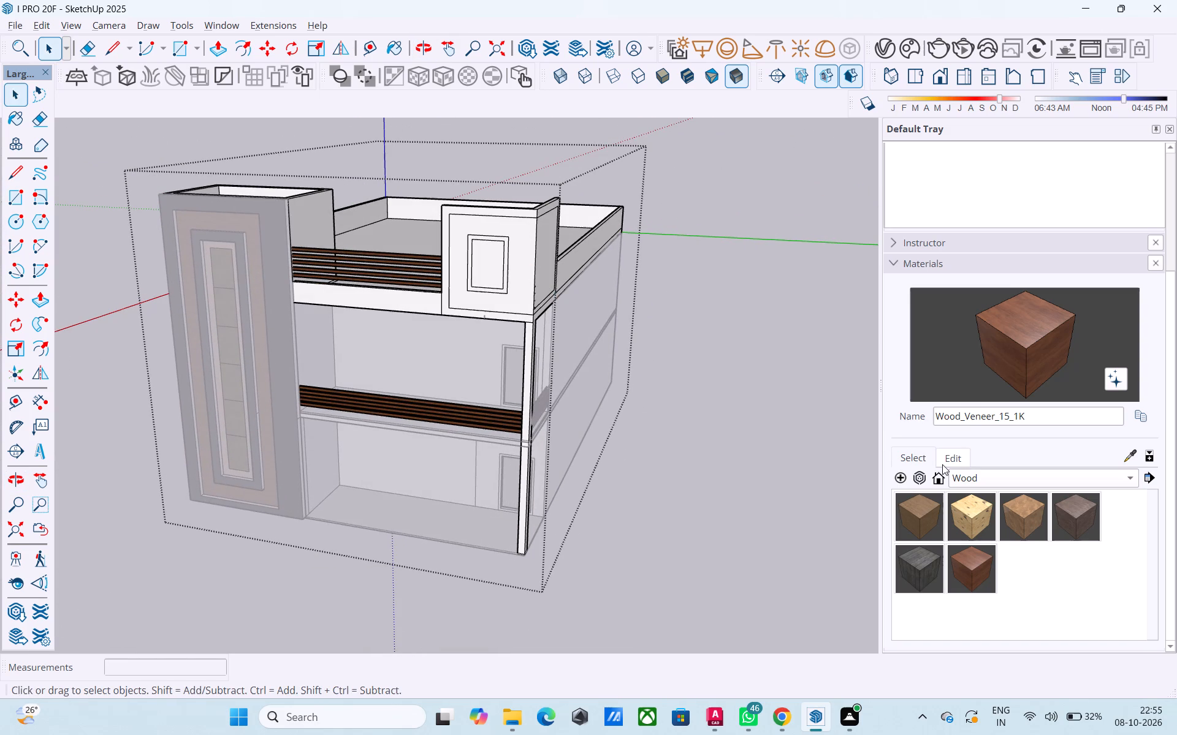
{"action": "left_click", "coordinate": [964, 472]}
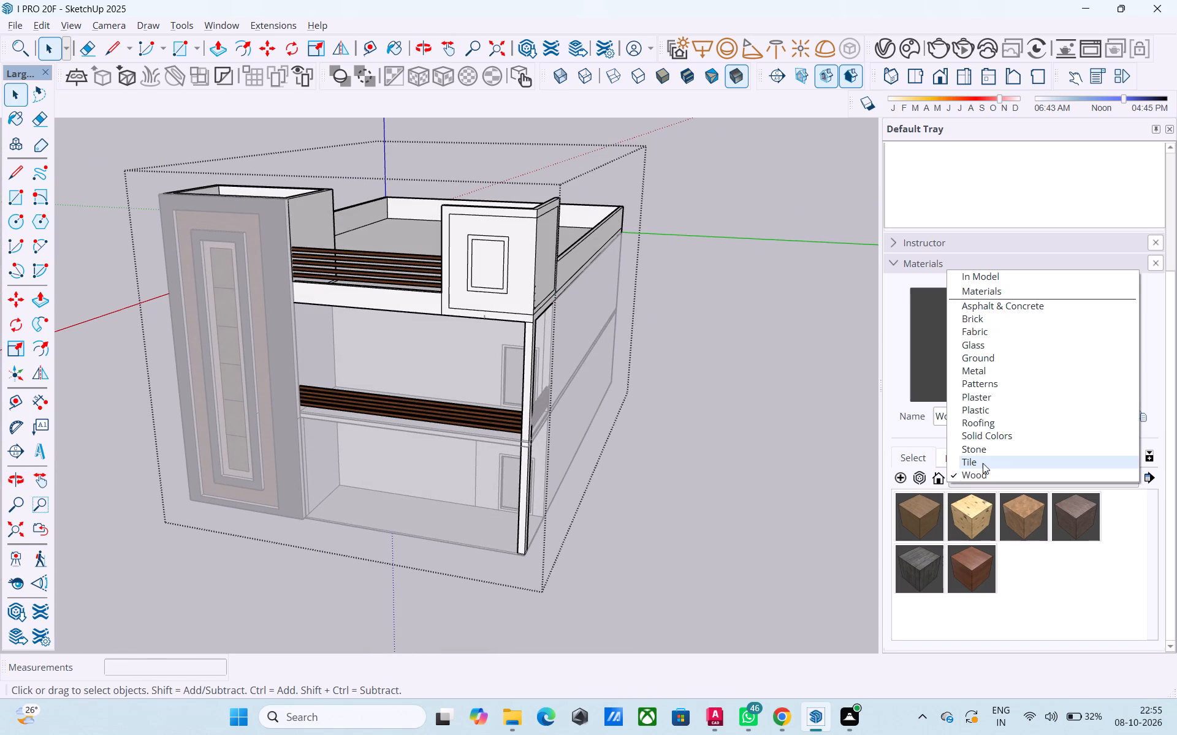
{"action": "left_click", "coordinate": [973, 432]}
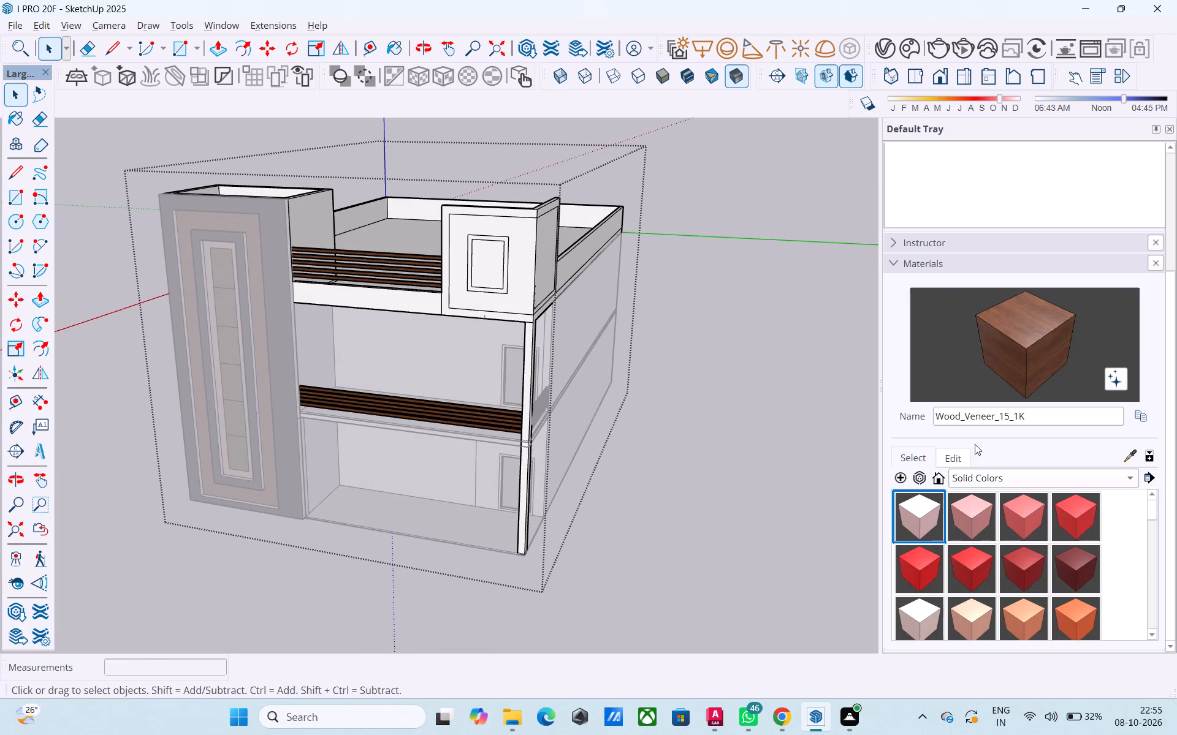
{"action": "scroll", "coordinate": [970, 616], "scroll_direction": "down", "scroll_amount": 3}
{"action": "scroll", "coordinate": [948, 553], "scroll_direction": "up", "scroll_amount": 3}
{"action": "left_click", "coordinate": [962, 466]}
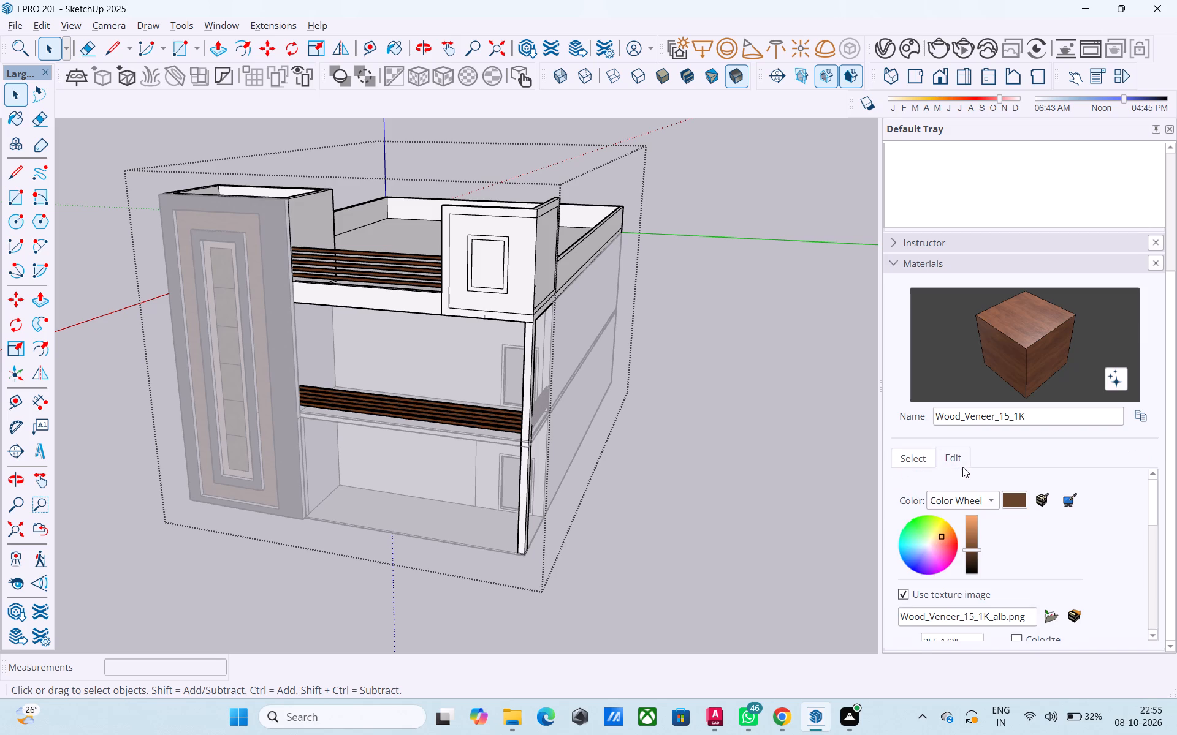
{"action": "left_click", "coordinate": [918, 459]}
Paint the corner panel's front outer border and its small inner frame with the in-model material ThomThom - Complexion1, and exit the group.
{"action": "left_click", "coordinate": [962, 480]}
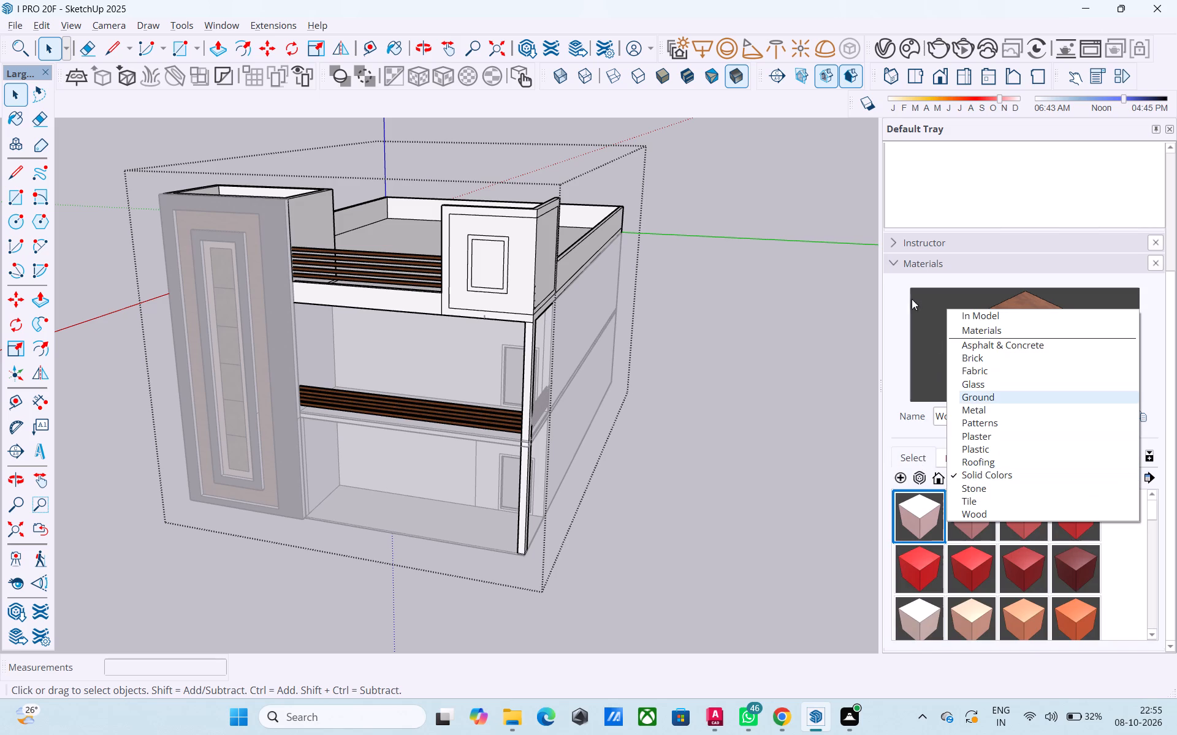
{"action": "left_click", "coordinate": [983, 315]}
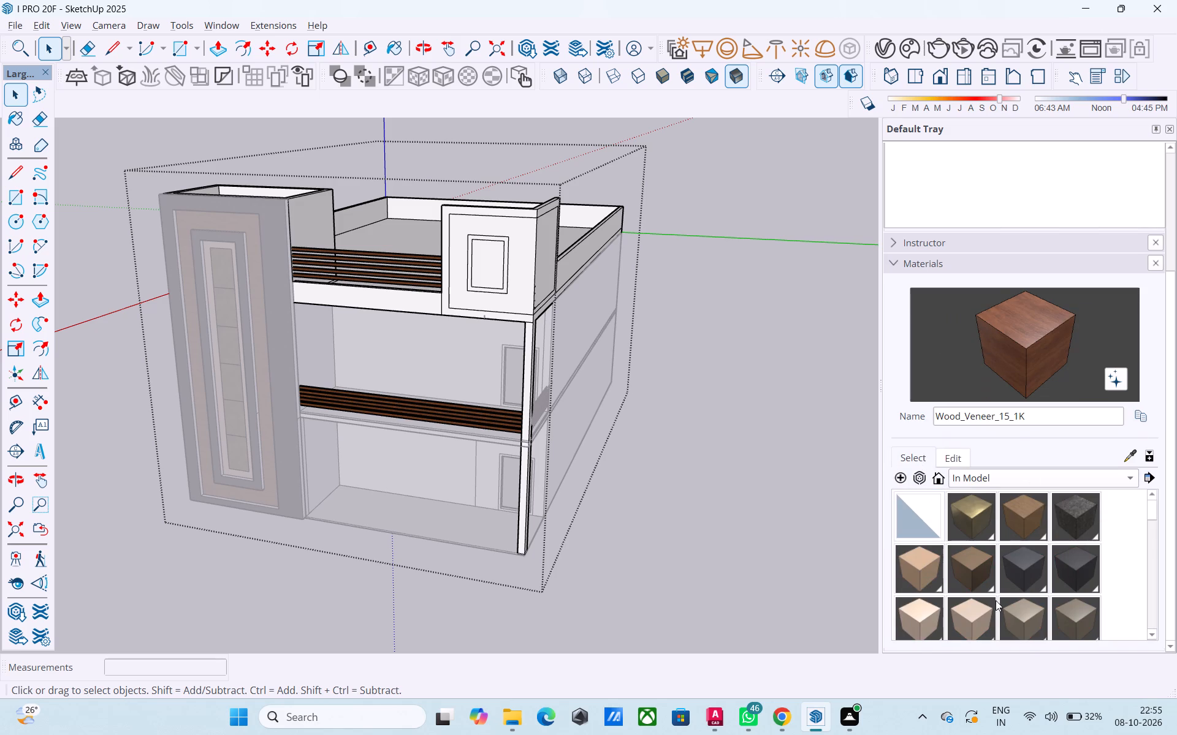
{"action": "scroll", "coordinate": [996, 601], "scroll_direction": "down", "scroll_amount": 2}
{"action": "left_click", "coordinate": [920, 586]}
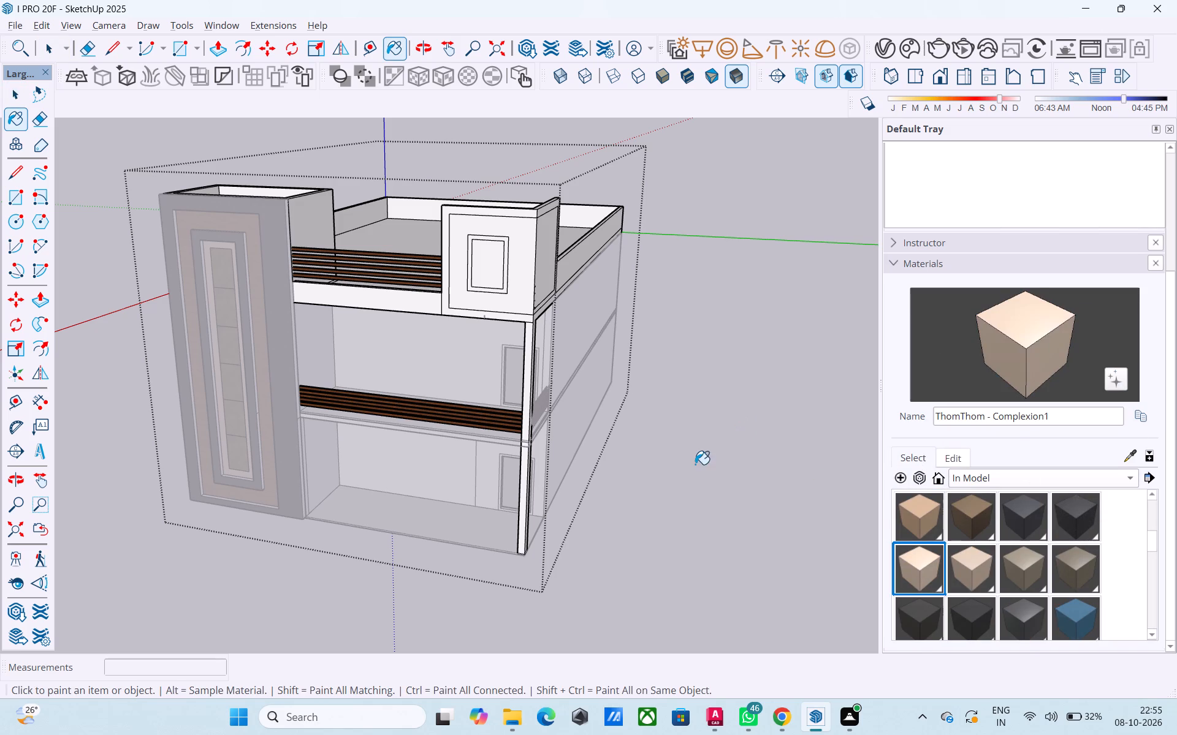
{"action": "scroll", "coordinate": [460, 326], "scroll_direction": "up", "scroll_amount": 6}
{"action": "left_click", "coordinate": [470, 301]}
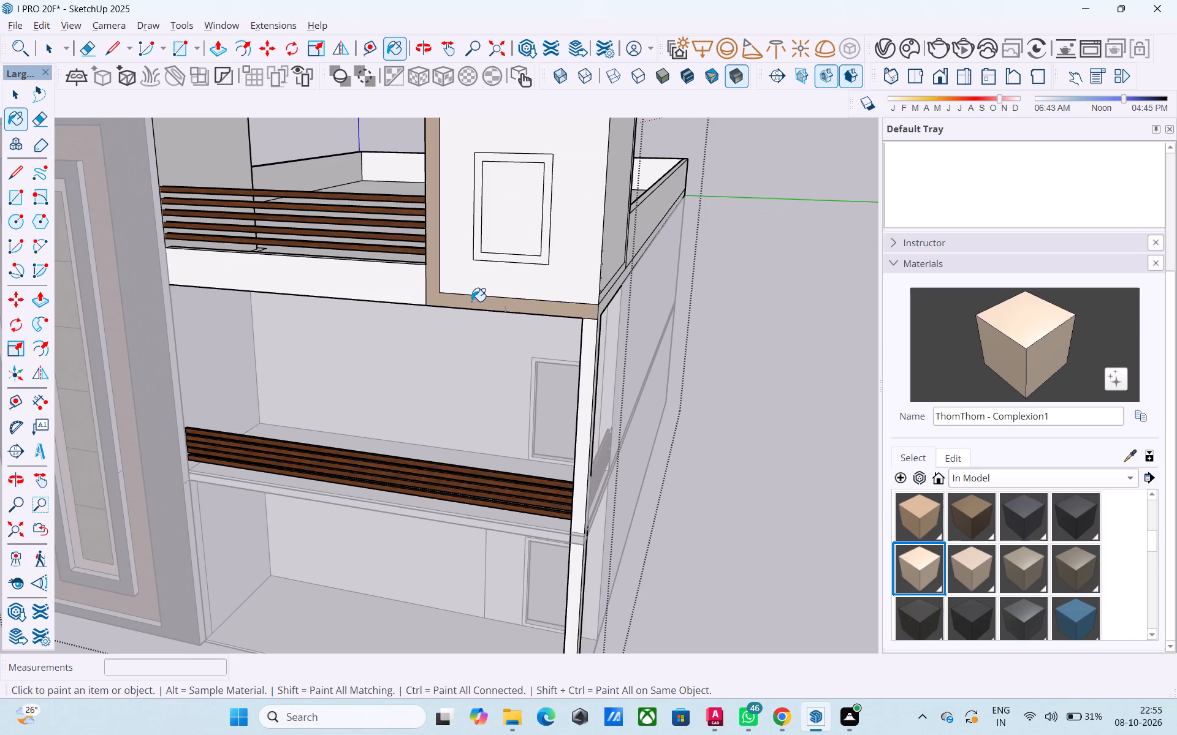
{"action": "scroll", "coordinate": [463, 260], "scroll_direction": "up", "scroll_amount": 6}
{"action": "left_click", "coordinate": [482, 238]}
{"action": "scroll", "coordinate": [490, 309], "scroll_direction": "down", "scroll_amount": 4}
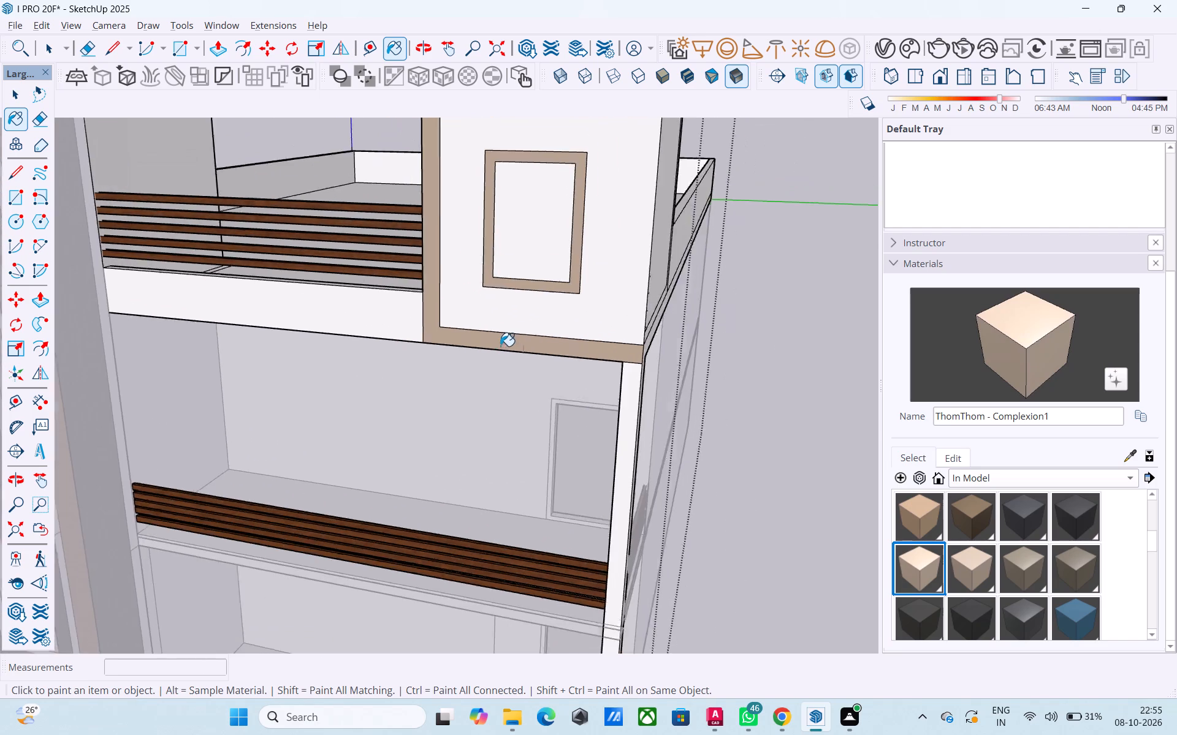
{"action": "scroll", "coordinate": [500, 346], "scroll_direction": "down", "scroll_amount": 7}
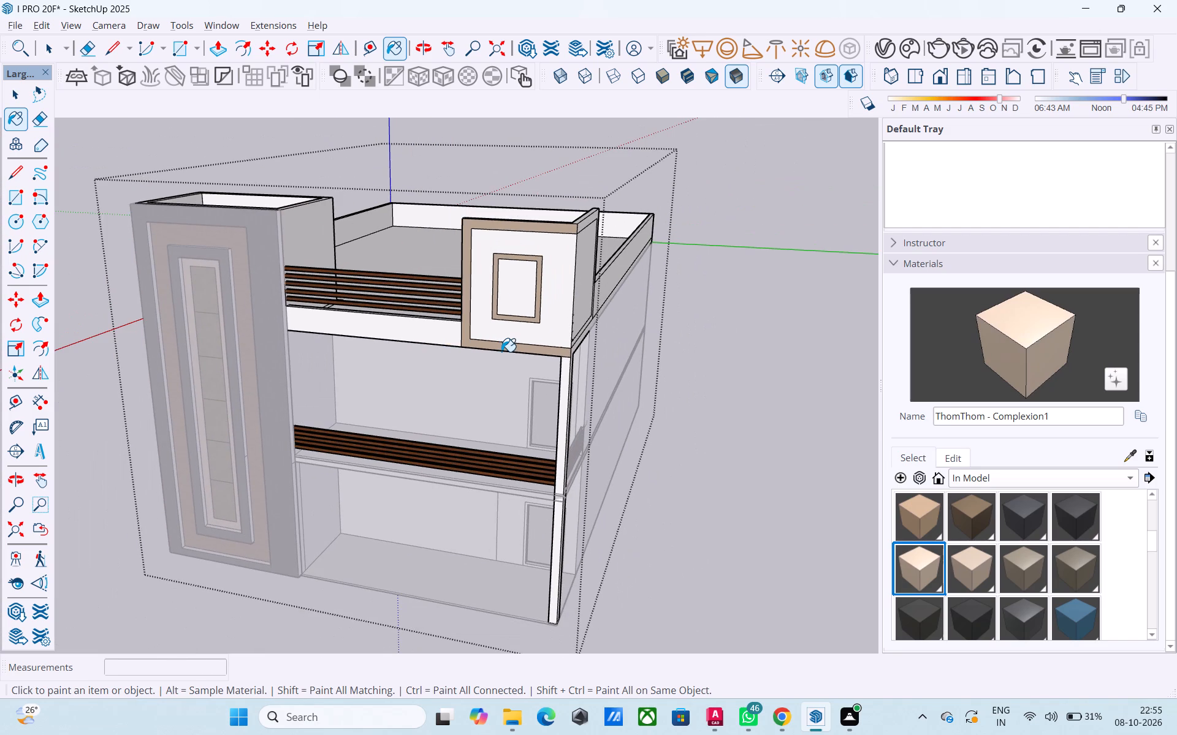
{"action": "key", "text": "space"}
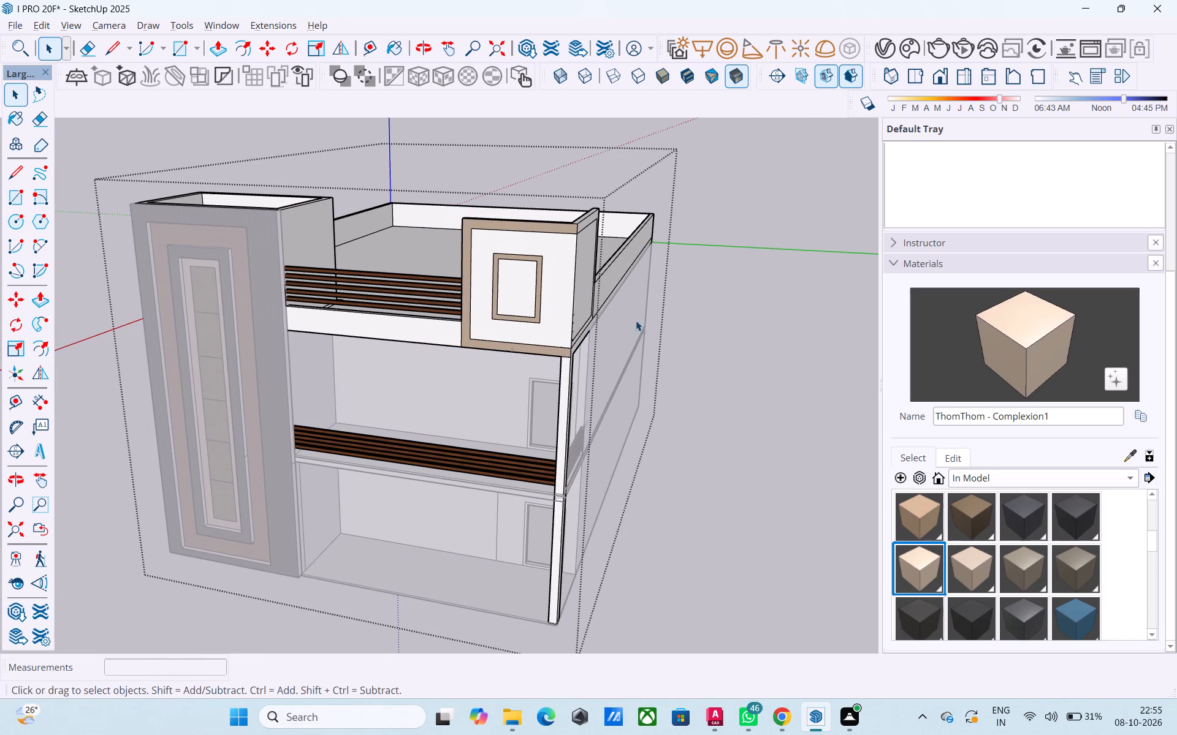
{"action": "left_click", "coordinate": [668, 311]}
Paint the house group's unpainted surfaces, including the corner panel's front field, with the Wood_Floor_01_1K wood material.
{"action": "middle_click_drag", "start_coordinate": [423, 367], "coordinate": [501, 338]}
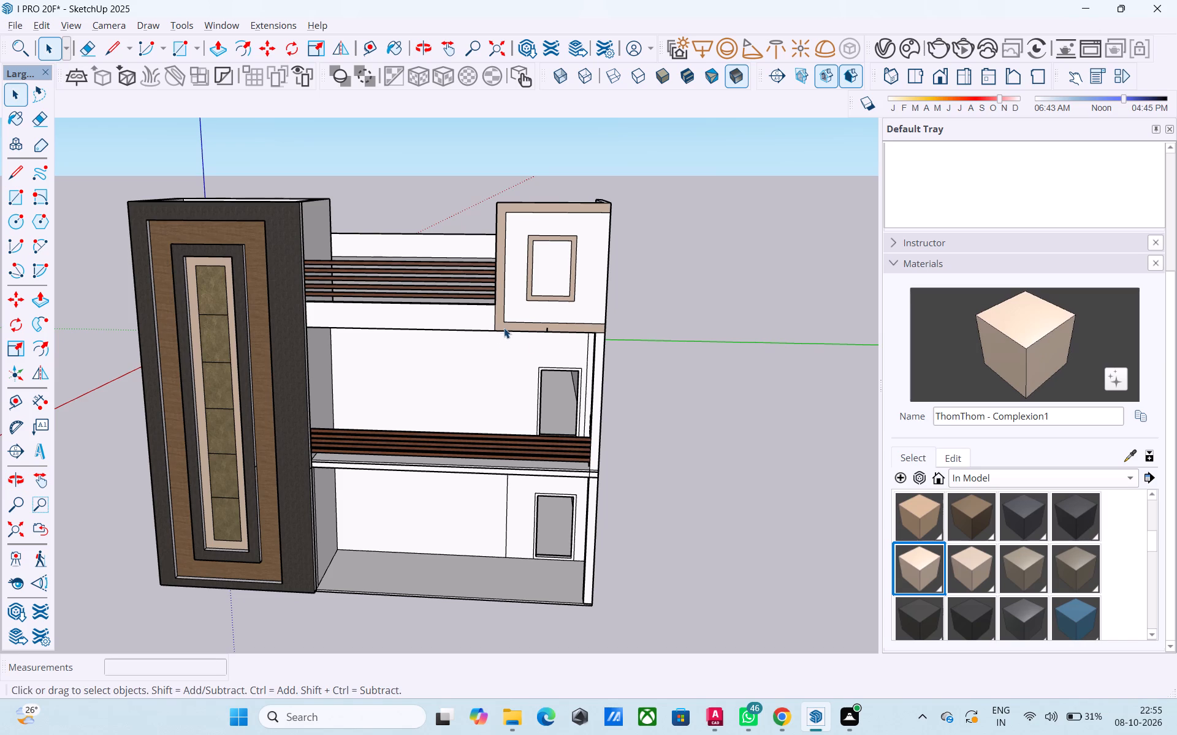
{"action": "scroll", "coordinate": [987, 514], "scroll_direction": "down", "scroll_amount": 5}
{"action": "scroll", "coordinate": [989, 516], "scroll_direction": "up", "scroll_amount": 1}
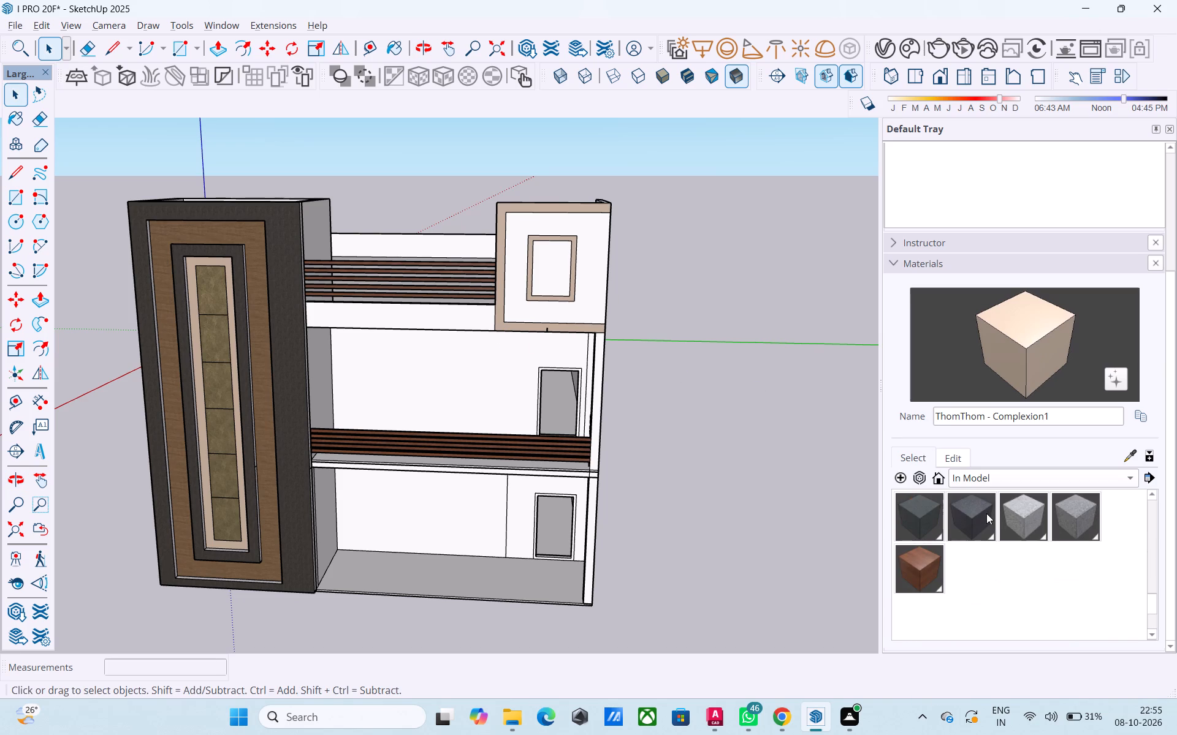
{"action": "left_click", "coordinate": [981, 480]}
{"action": "left_click", "coordinate": [1023, 671]}
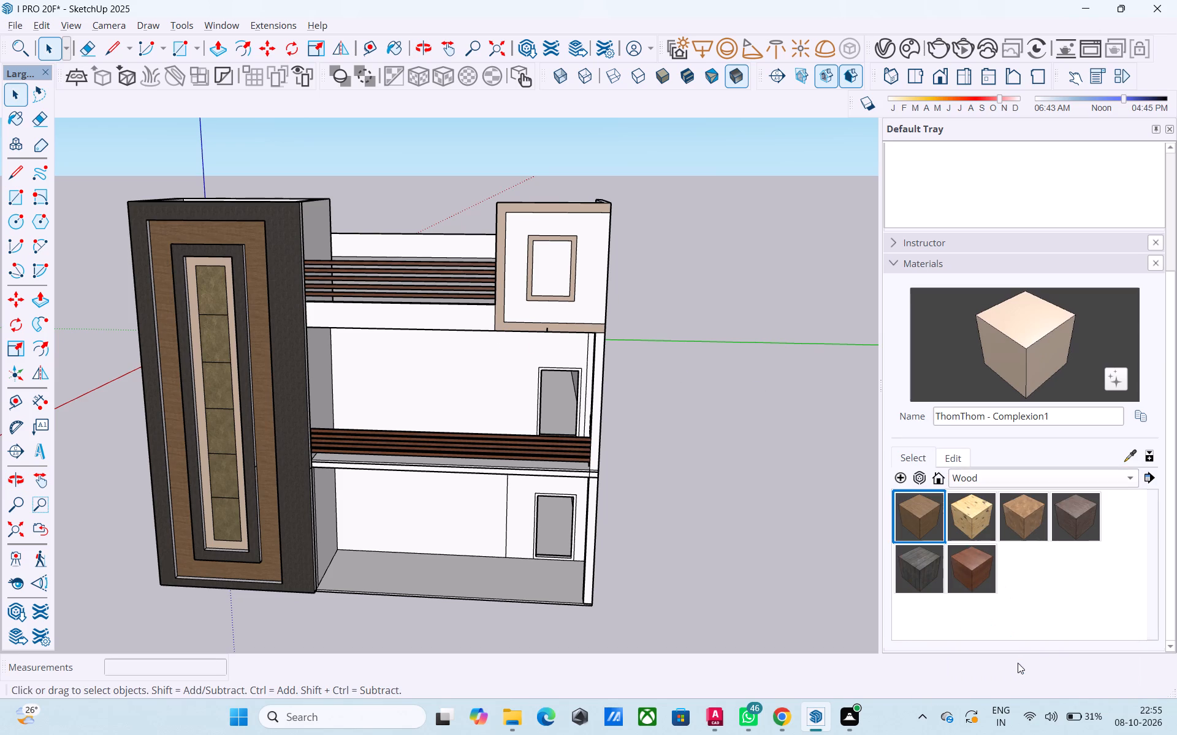
{"action": "left_click", "coordinate": [1010, 522]}
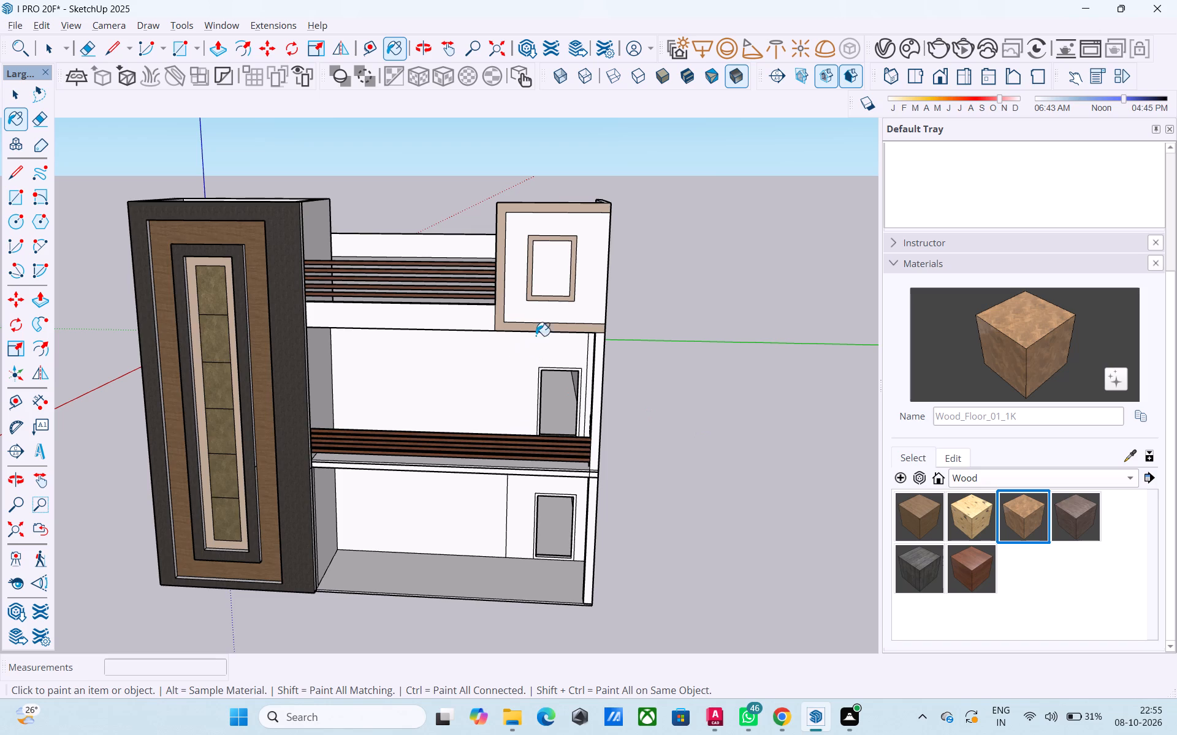
{"action": "scroll", "coordinate": [543, 308], "scroll_direction": "up", "scroll_amount": 5}
{"action": "left_click", "coordinate": [605, 293]}
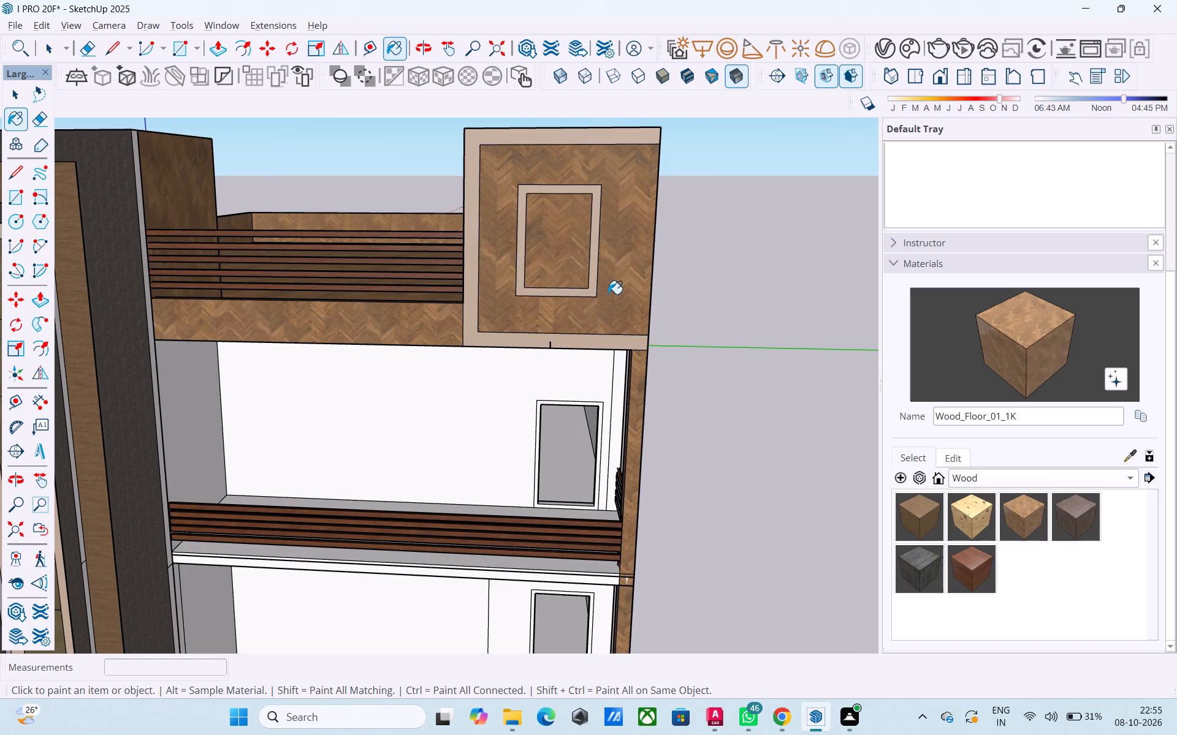
{"action": "scroll", "coordinate": [604, 296], "scroll_direction": "down", "scroll_amount": 6}
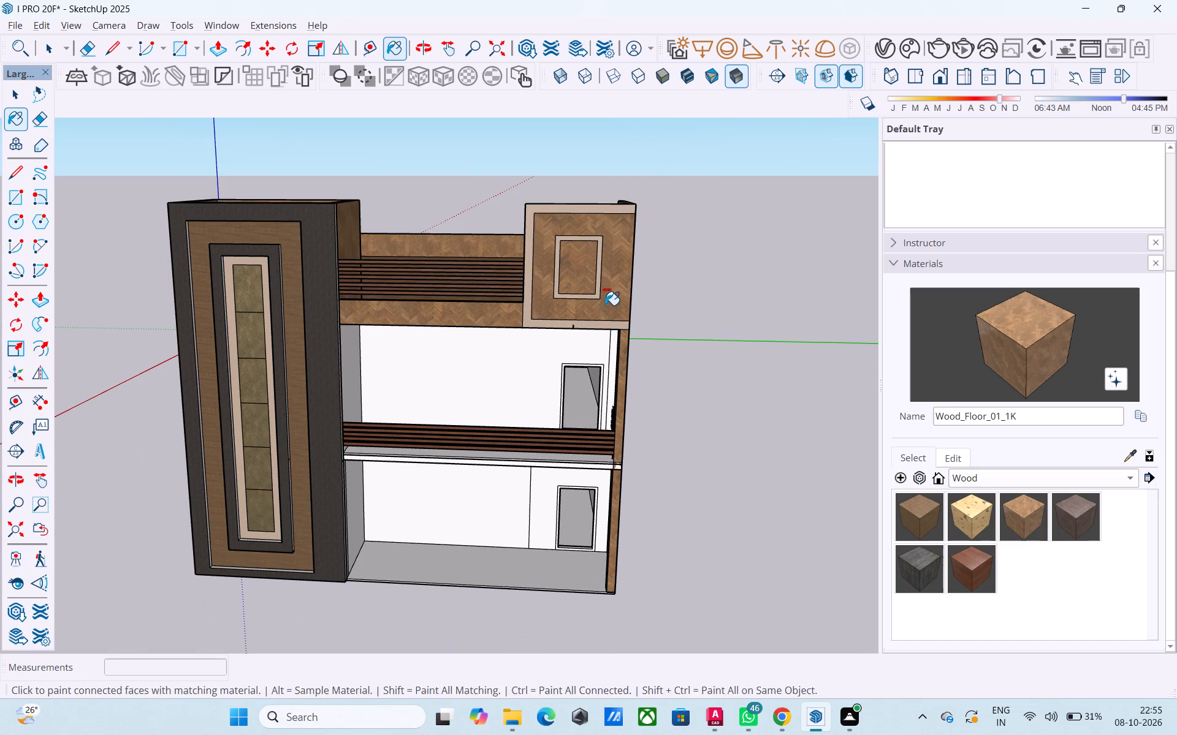
Undo the Wood_Floor_01_1K painting of the house group.
{"action": "key", "text": "ctrl+z"}
Inside the house group, paint the corner panel's front field and the front parapet band below the upper railing with Plywood_01_1K.
{"action": "key", "text": "space"}
{"action": "triple_click", "coordinate": [605, 303]}
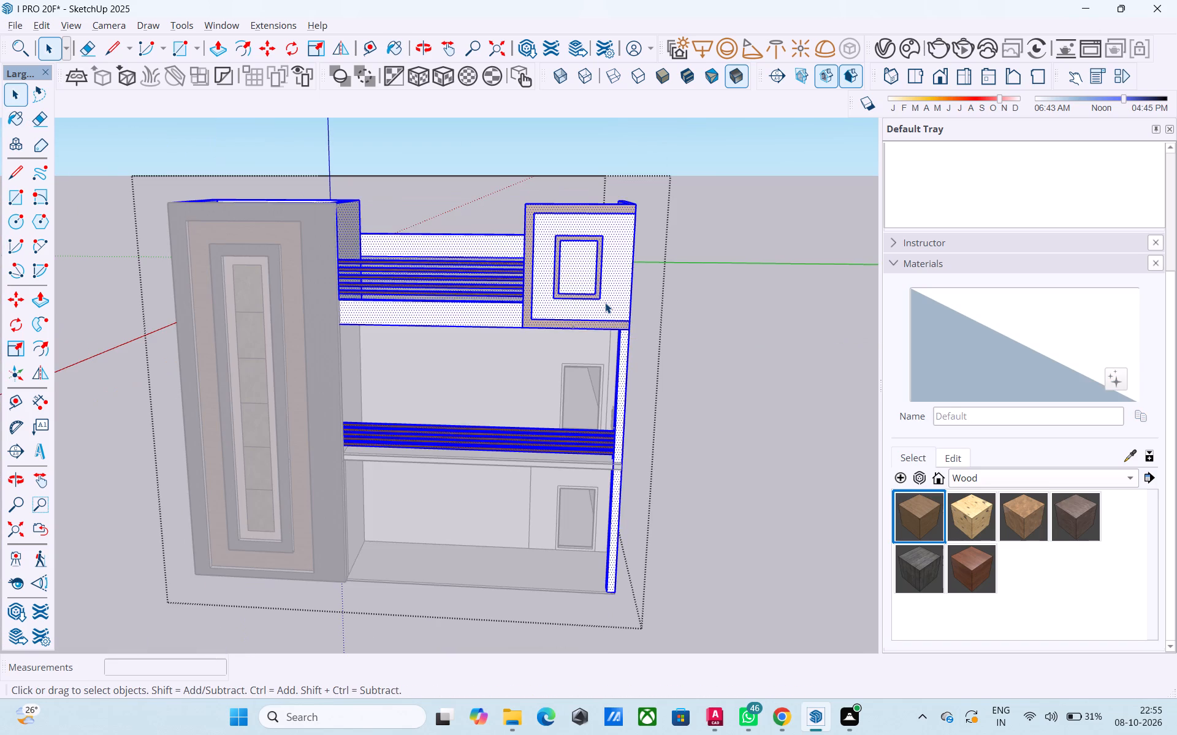
{"action": "left_click", "coordinate": [605, 303]}
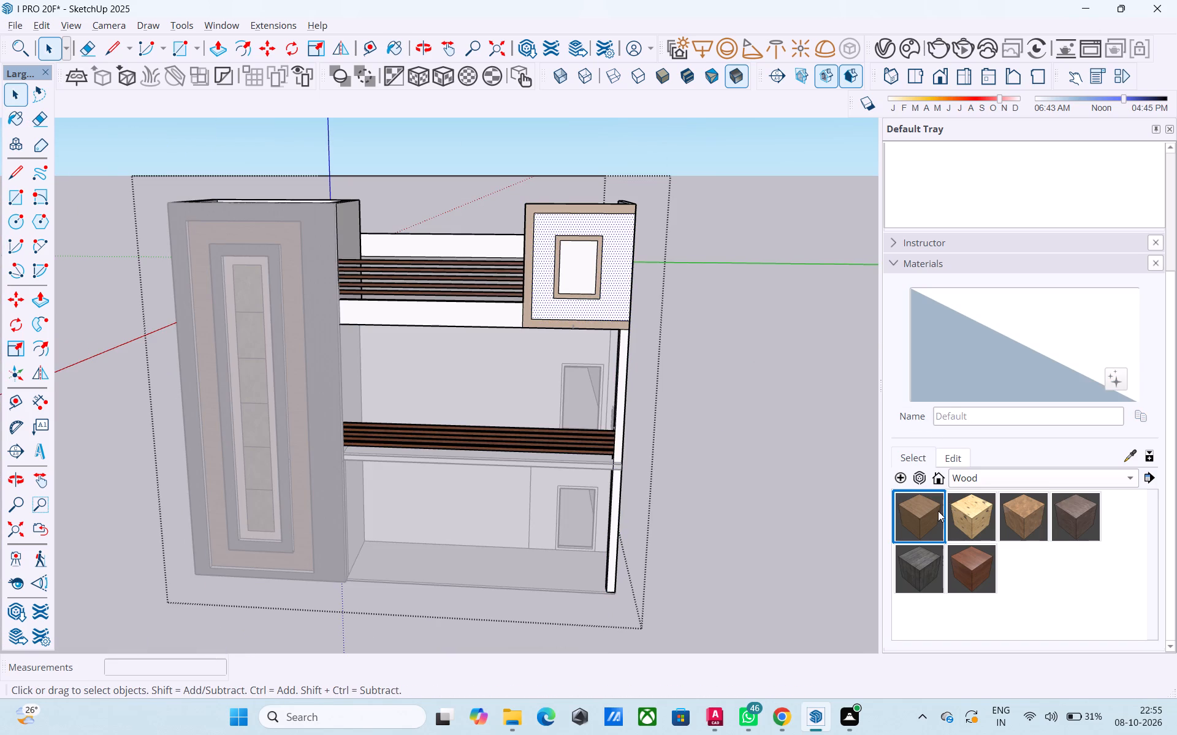
{"action": "left_click", "coordinate": [930, 514]}
{"action": "left_click", "coordinate": [609, 297]}
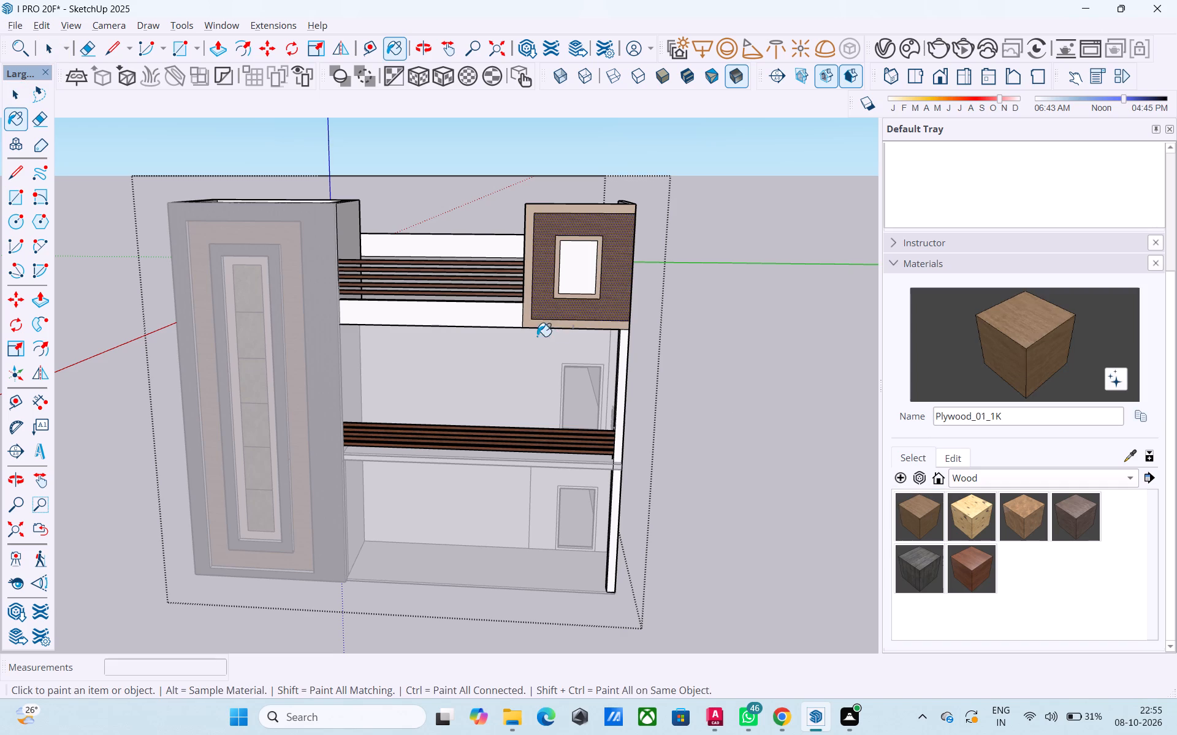
{"action": "left_click", "coordinate": [500, 322]}
{"action": "scroll", "coordinate": [500, 327], "scroll_direction": "down", "scroll_amount": 1}
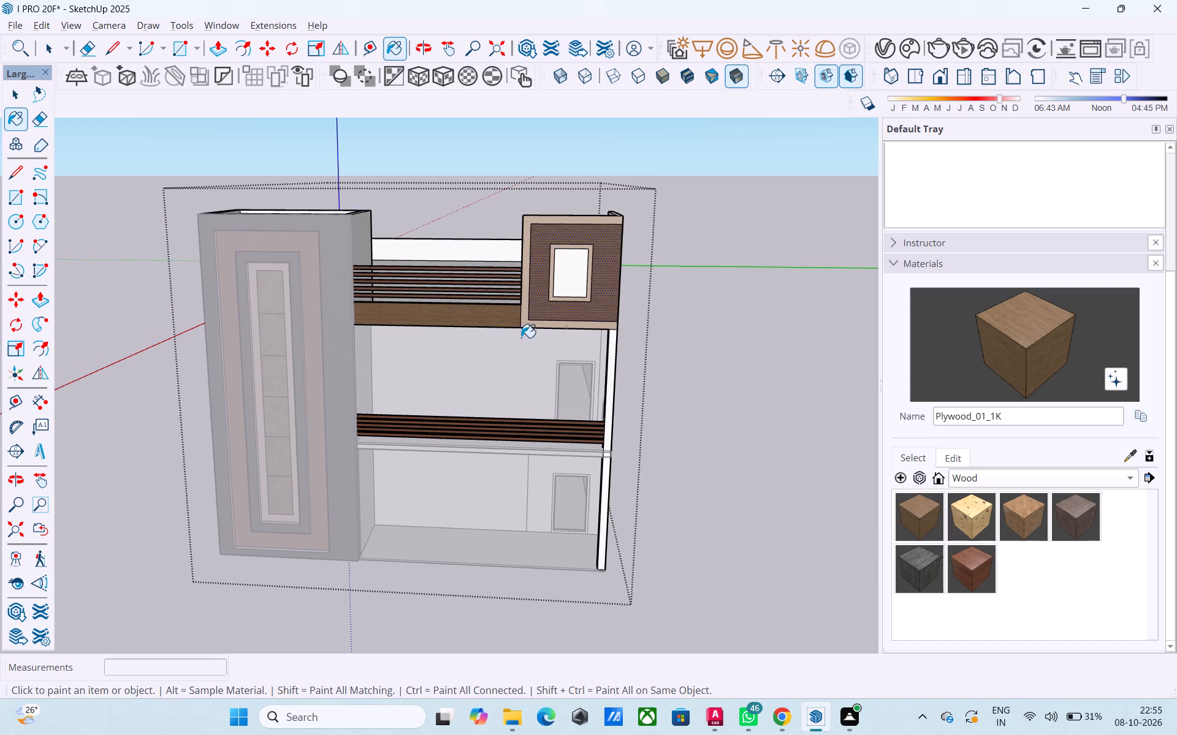
Paint the front corner column's faces and the adjoining long band under the side parapet with Plywood_01_1K.
{"action": "middle_click_drag", "start_coordinate": [636, 375], "coordinate": [601, 383]}
{"action": "scroll", "coordinate": [590, 382], "scroll_direction": "up", "scroll_amount": 5}
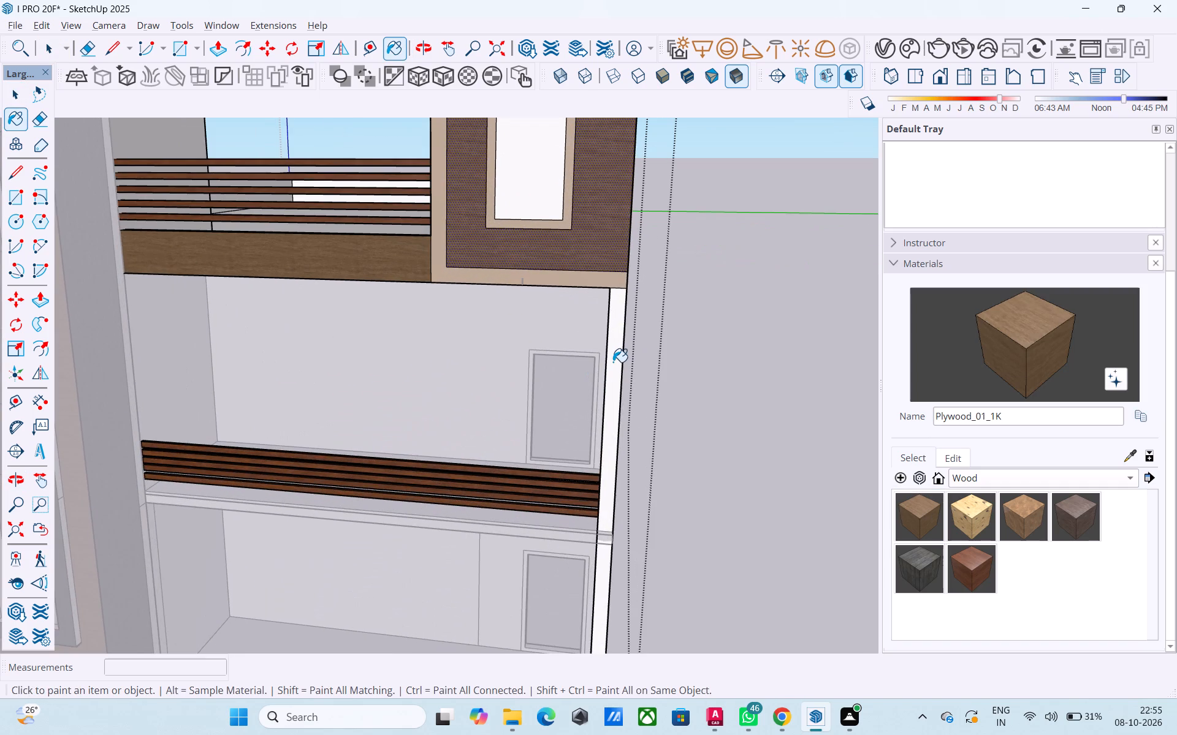
{"action": "left_click", "coordinate": [613, 362]}
{"action": "middle_click_drag", "start_coordinate": [590, 377], "coordinate": [751, 352]}
{"action": "scroll", "coordinate": [691, 358], "scroll_direction": "up", "scroll_amount": 4}
{"action": "left_click", "coordinate": [701, 355]}
{"action": "middle_click_drag", "start_coordinate": [742, 355], "coordinate": [448, 396]}
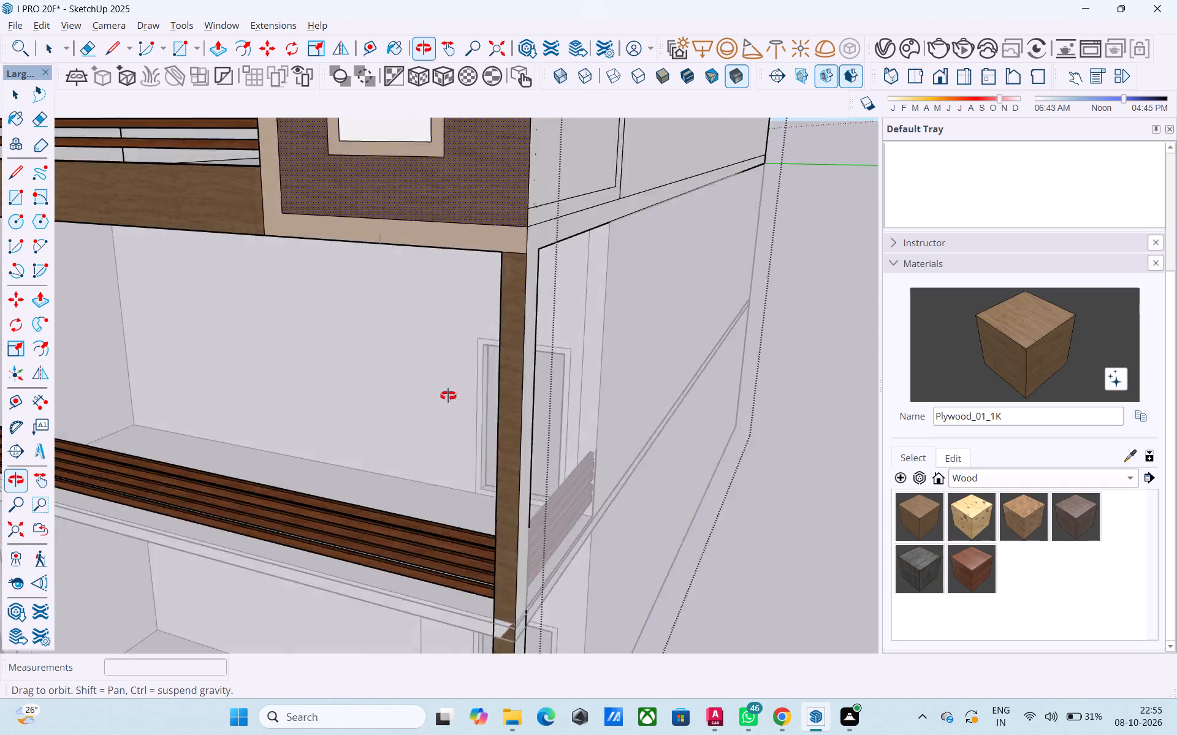
{"action": "middle_click_drag", "start_coordinate": [448, 396], "coordinate": [351, 396]}
{"action": "left_click", "coordinate": [351, 391]}
{"action": "scroll", "coordinate": [358, 394], "scroll_direction": "down", "scroll_amount": 7}
{"action": "middle_click_drag", "start_coordinate": [386, 428], "coordinate": [534, 360]}
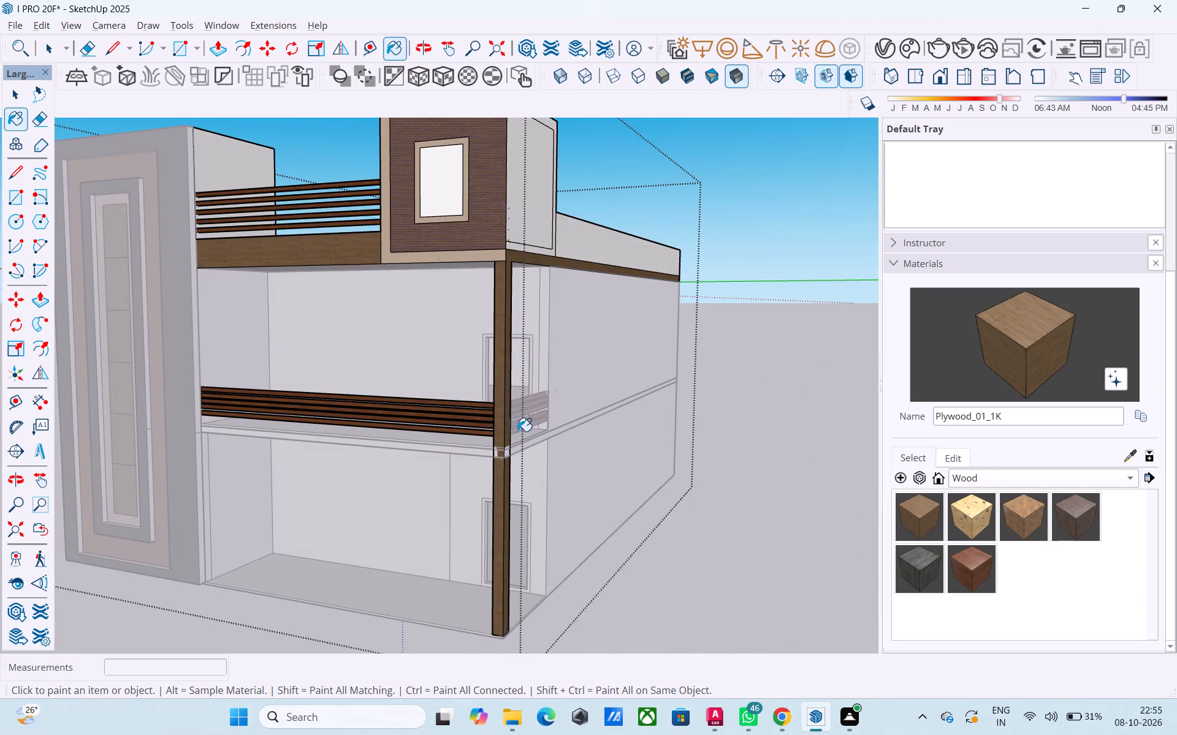
{"action": "scroll", "coordinate": [516, 442], "scroll_direction": "down", "scroll_amount": 2}
{"action": "middle_click_drag", "start_coordinate": [506, 449], "coordinate": [101, 477]}
{"action": "middle_click_drag", "start_coordinate": [361, 398], "coordinate": [211, 428]}
{"action": "scroll", "coordinate": [209, 423], "scroll_direction": "up", "scroll_amount": 7}
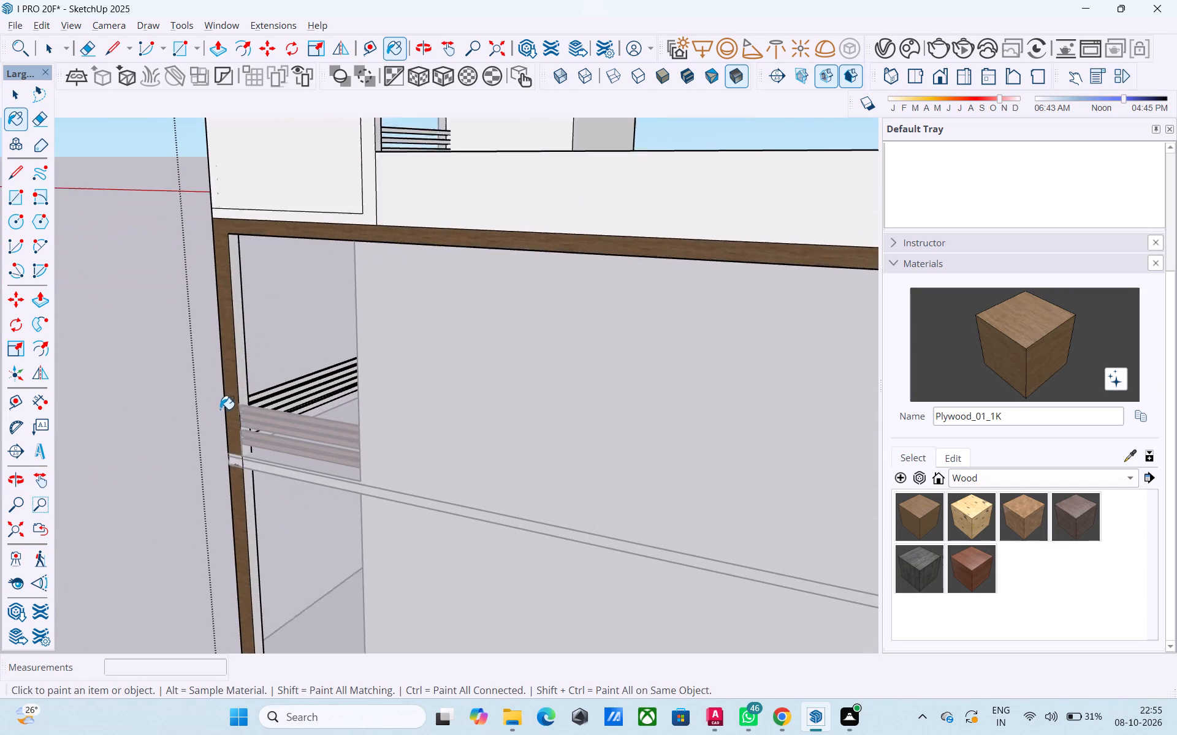
{"action": "left_click", "coordinate": [244, 374]}
{"action": "scroll", "coordinate": [192, 418], "scroll_direction": "up", "scroll_amount": 1}
{"action": "scroll", "coordinate": [193, 421], "scroll_direction": "down", "scroll_amount": 3}
Examine the painted column and bands from around the whole house.
{"action": "middle_click_drag", "start_coordinate": [204, 420], "coordinate": [546, 398]}
{"action": "scroll", "coordinate": [462, 410], "scroll_direction": "down", "scroll_amount": 12}
{"action": "middle_click_drag", "start_coordinate": [588, 398], "coordinate": [186, 423]}
{"action": "middle_click_drag", "start_coordinate": [650, 406], "coordinate": [297, 435]}
{"action": "middle_click_drag", "start_coordinate": [327, 458], "coordinate": [745, 422]}
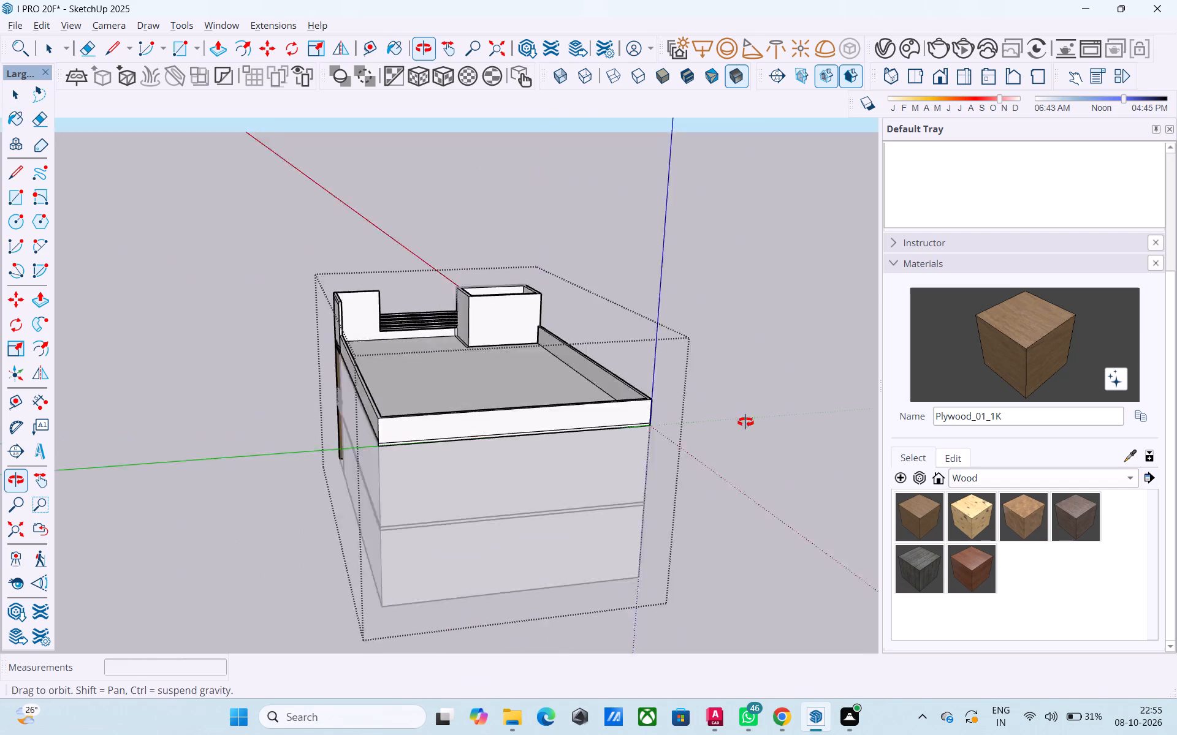
{"action": "middle_click_drag", "start_coordinate": [745, 422], "coordinate": [886, 395]}
{"action": "middle_click_drag", "start_coordinate": [383, 396], "coordinate": [645, 382]}
{"action": "middle_click_drag", "start_coordinate": [467, 372], "coordinate": [592, 372]}
{"action": "scroll", "coordinate": [569, 368], "scroll_direction": "up", "scroll_amount": 3}
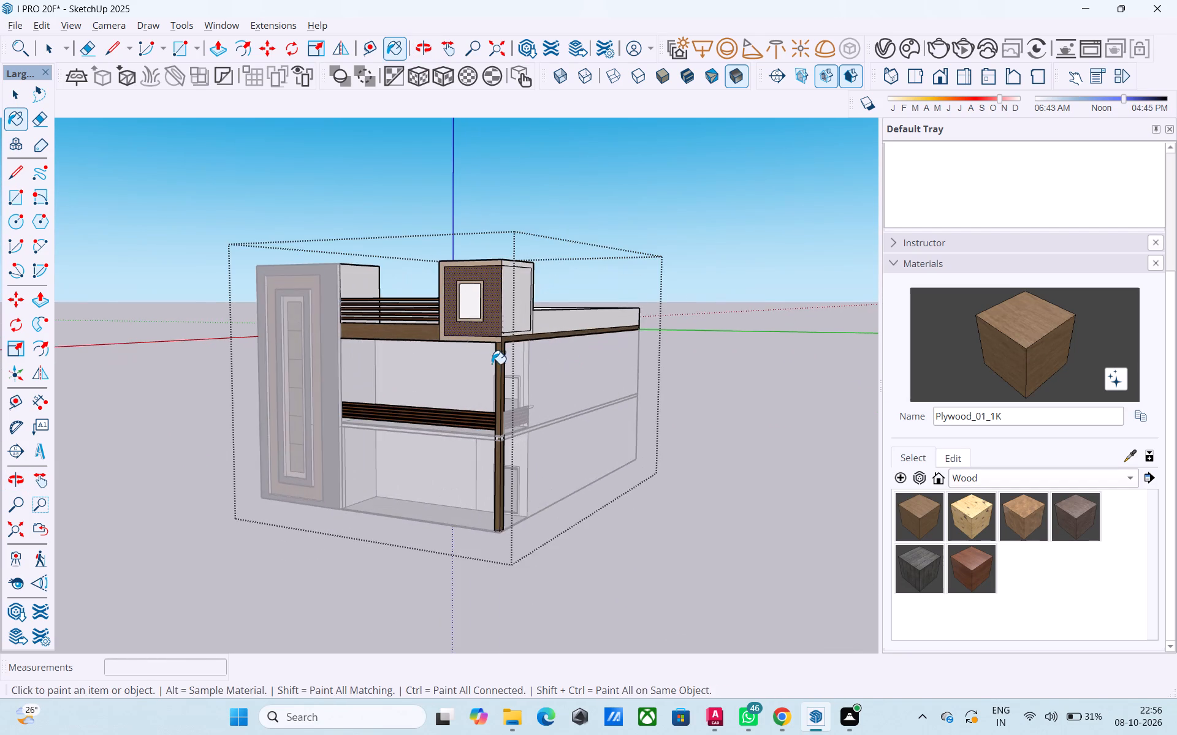
{"action": "scroll", "coordinate": [492, 361], "scroll_direction": "up", "scroll_amount": 7}
Draw a short line across the top of the corner column's side face to separate it from the side parapet band.
{"action": "key", "text": "space"}
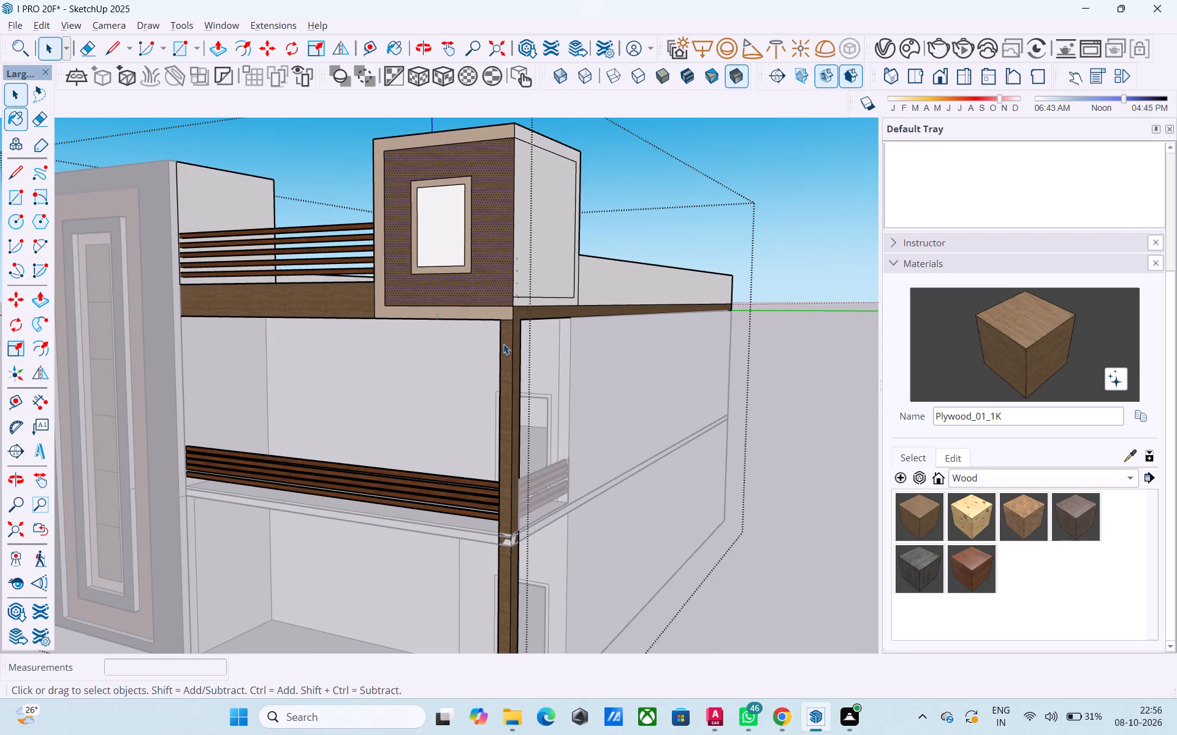
{"action": "middle_click_drag", "start_coordinate": [519, 333], "coordinate": [424, 352]}
{"action": "key", "text": "l"}
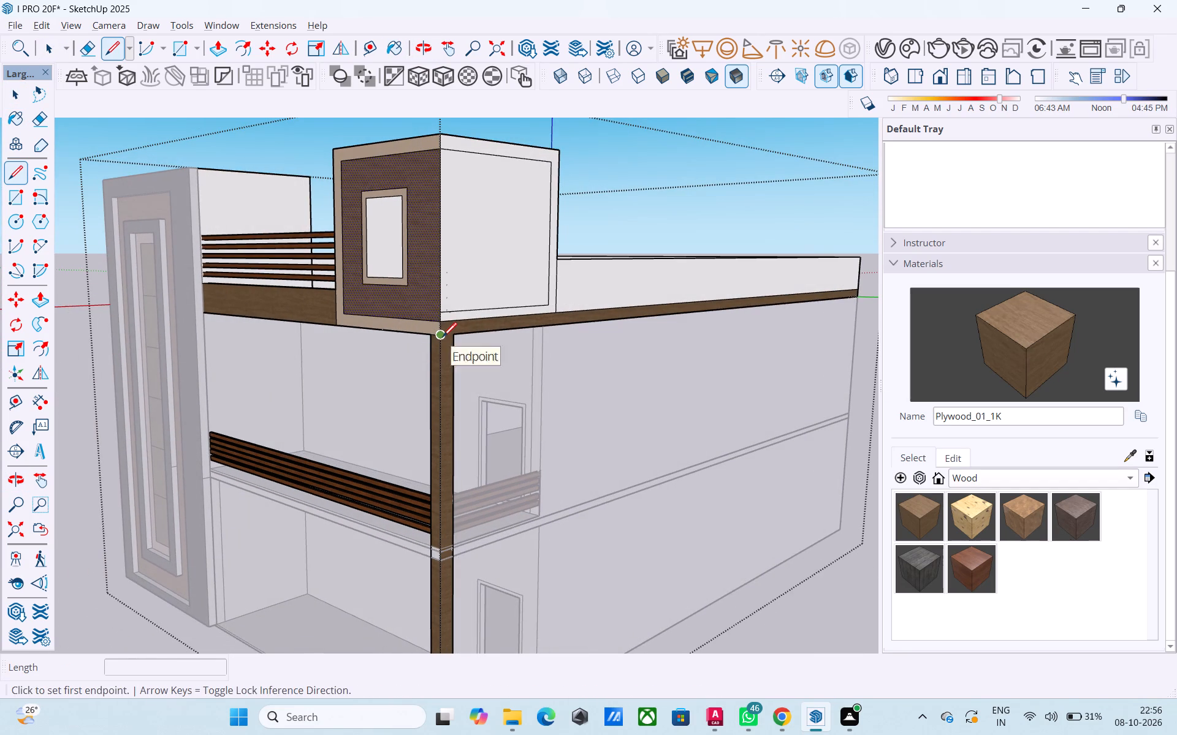
{"action": "left_click", "coordinate": [443, 337]}
{"action": "left_click", "coordinate": [455, 337]}
{"action": "key", "text": "space"}
Paint the long band under the side parapet with the in-model material ThomThom - Complexion1, and exit the group.
{"action": "left_click", "coordinate": [459, 333]}
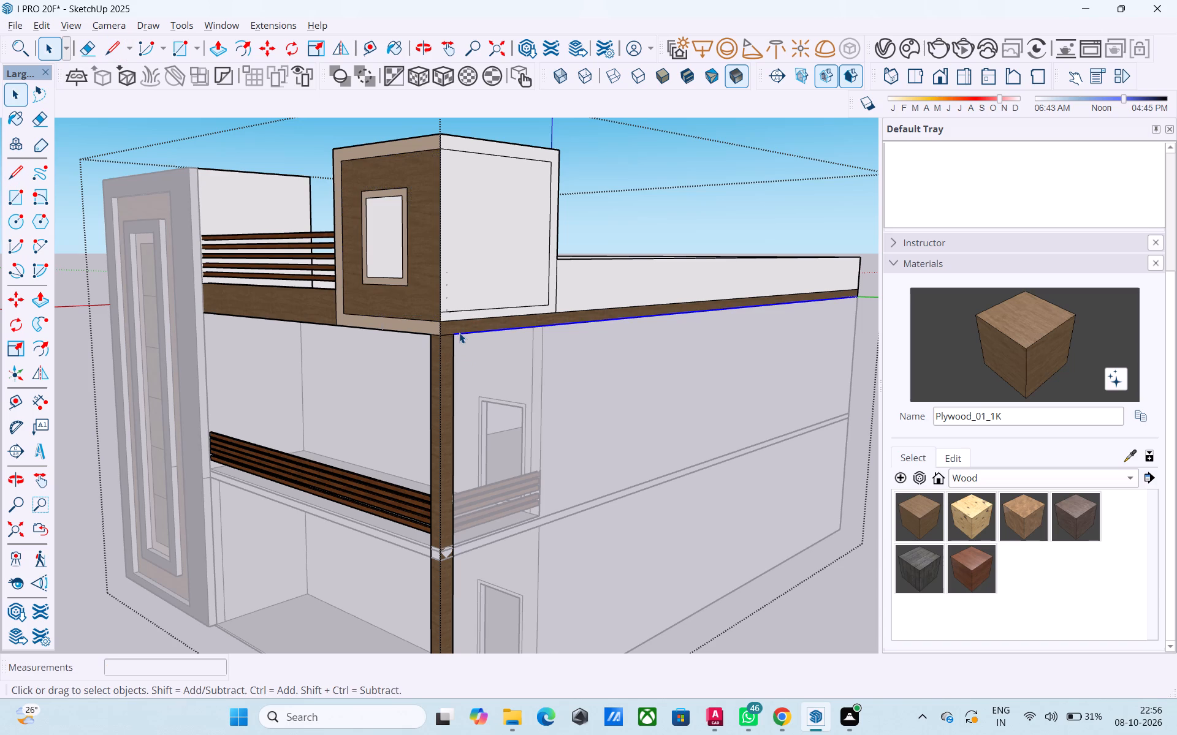
{"action": "left_click", "coordinate": [461, 329]}
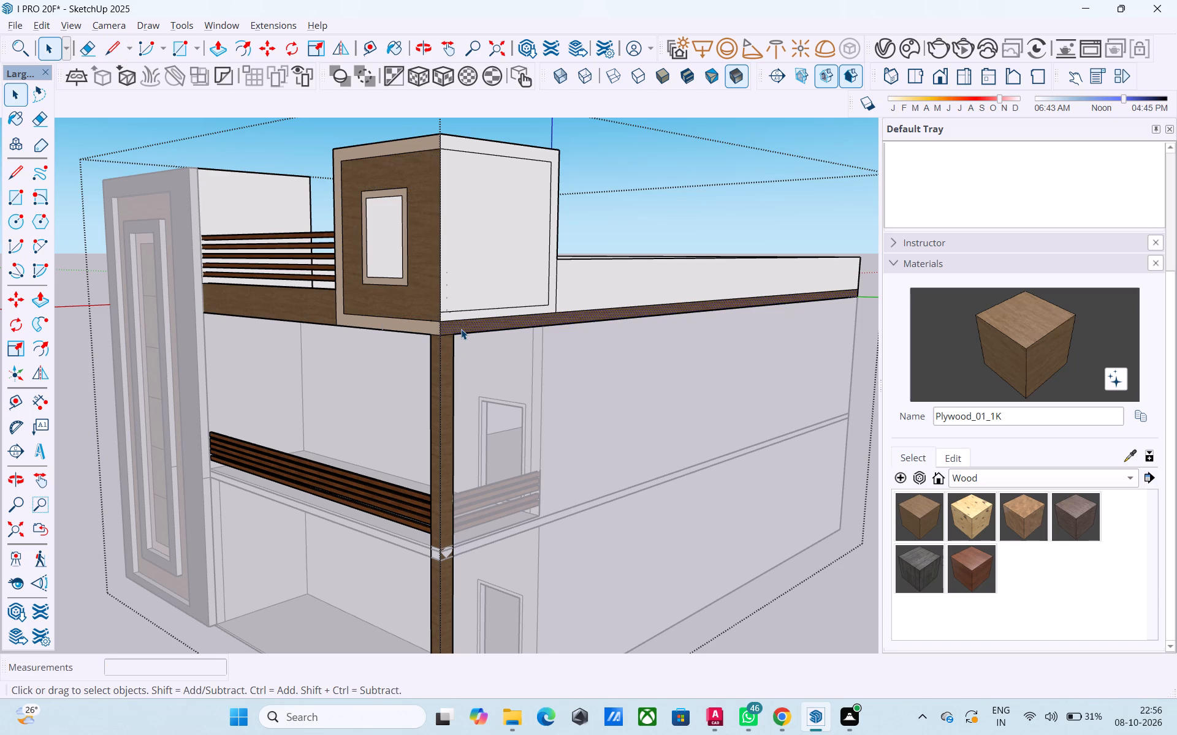
{"action": "left_click", "coordinate": [1006, 476]}
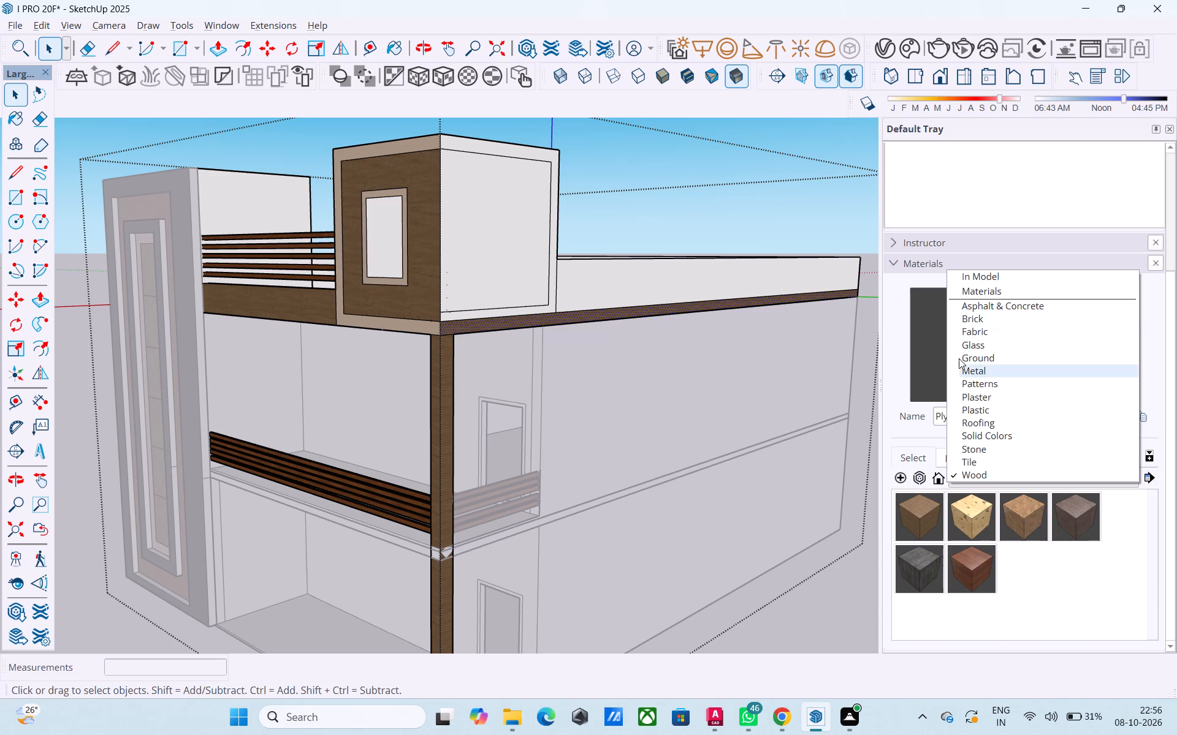
{"action": "left_click", "coordinate": [960, 274]}
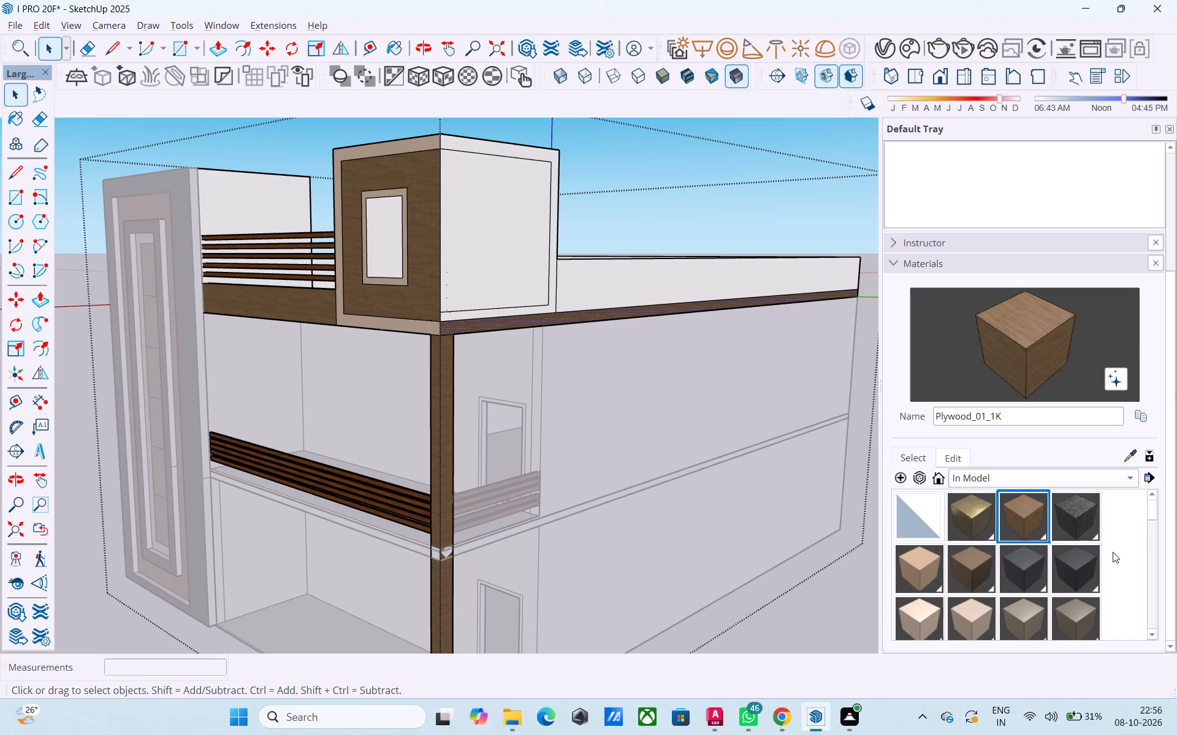
{"action": "scroll", "coordinate": [450, 354], "scroll_direction": "down", "scroll_amount": 6}
{"action": "middle_click_drag", "start_coordinate": [399, 463], "coordinate": [468, 449]}
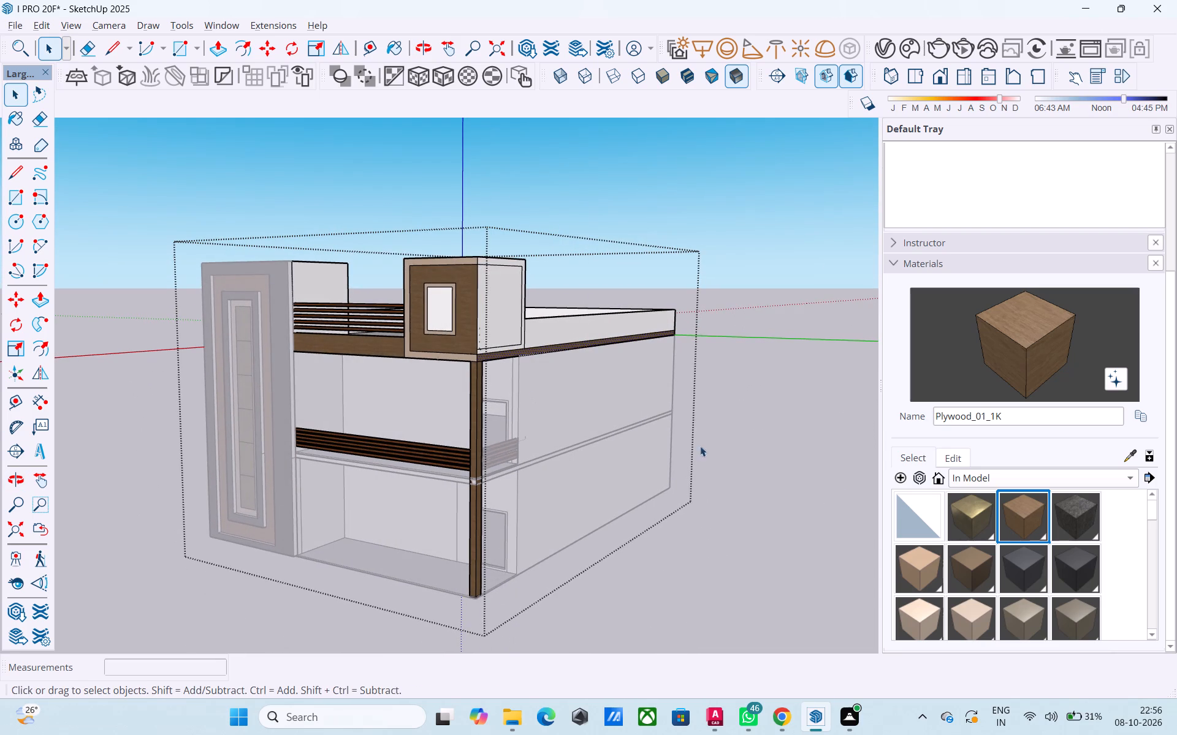
{"action": "left_click", "coordinate": [935, 616]}
{"action": "middle_click_drag", "start_coordinate": [677, 453], "coordinate": [565, 483]}
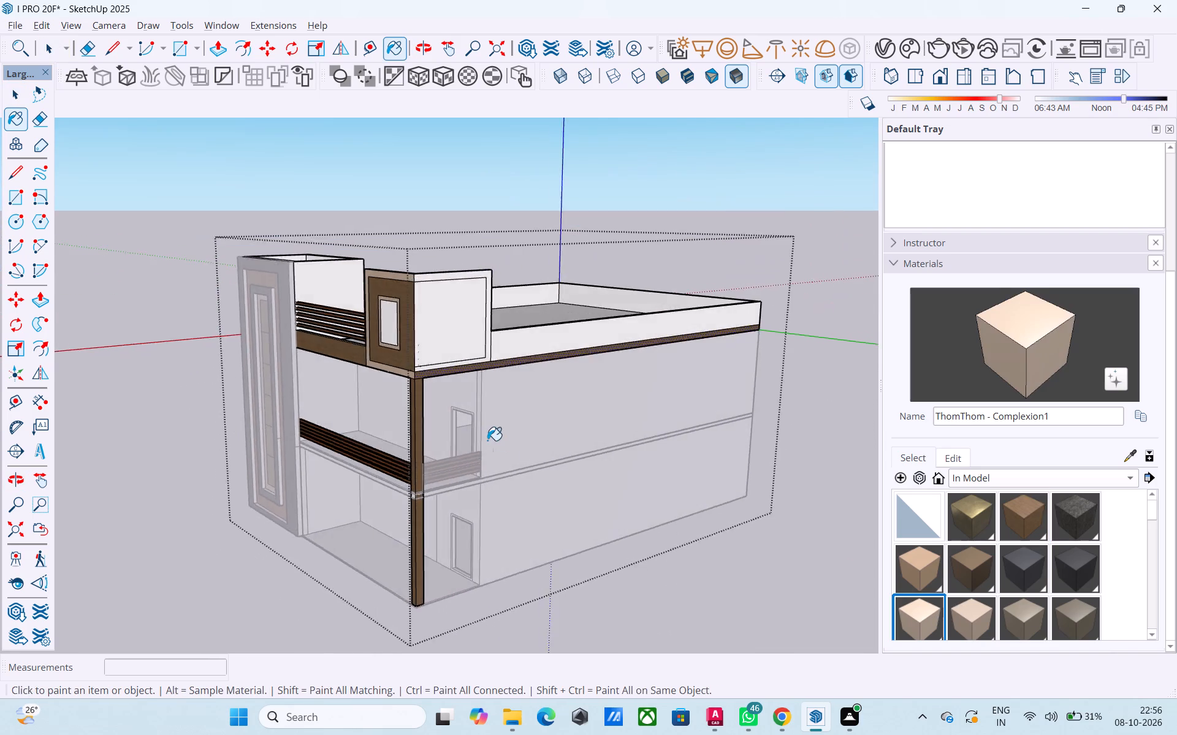
{"action": "scroll", "coordinate": [484, 432], "scroll_direction": "up", "scroll_amount": 7}
{"action": "scroll", "coordinate": [456, 324], "scroll_direction": "up", "scroll_amount": 3}
{"action": "left_click", "coordinate": [443, 285]}
{"action": "scroll", "coordinate": [441, 292], "scroll_direction": "down", "scroll_amount": 7}
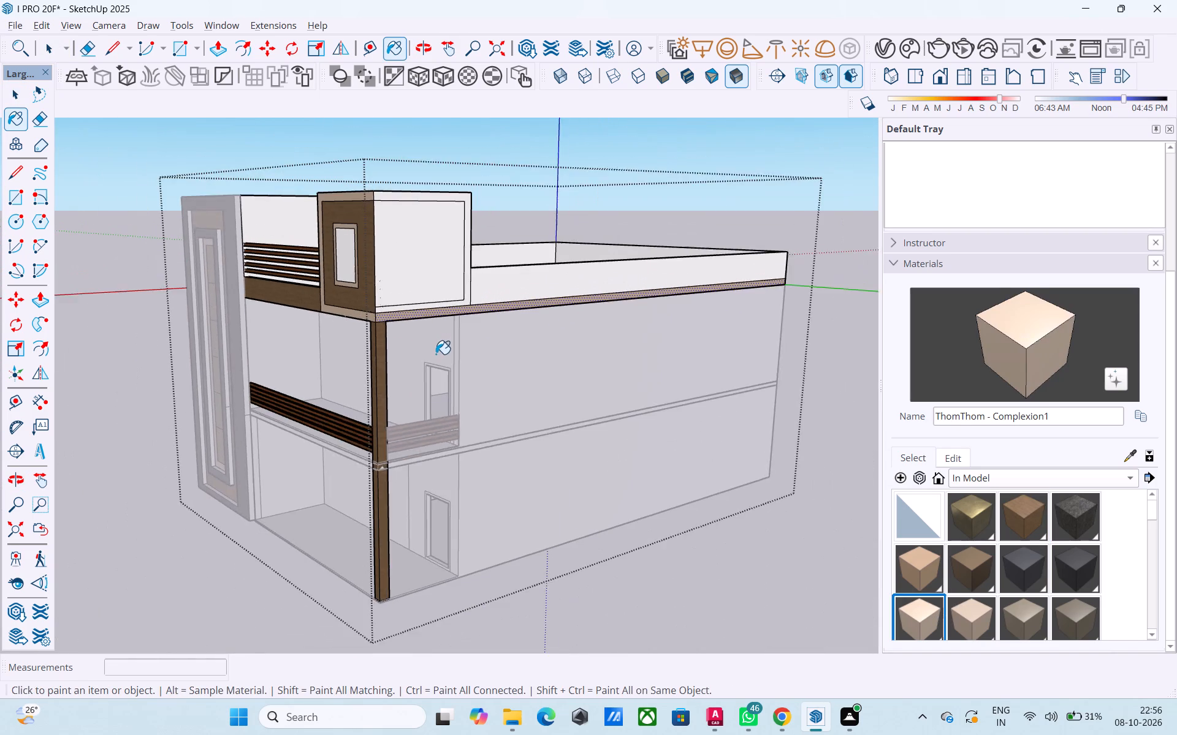
{"action": "scroll", "coordinate": [436, 354], "scroll_direction": "down", "scroll_amount": 3}
{"action": "key", "text": "space"}
{"action": "left_click", "coordinate": [511, 173]}
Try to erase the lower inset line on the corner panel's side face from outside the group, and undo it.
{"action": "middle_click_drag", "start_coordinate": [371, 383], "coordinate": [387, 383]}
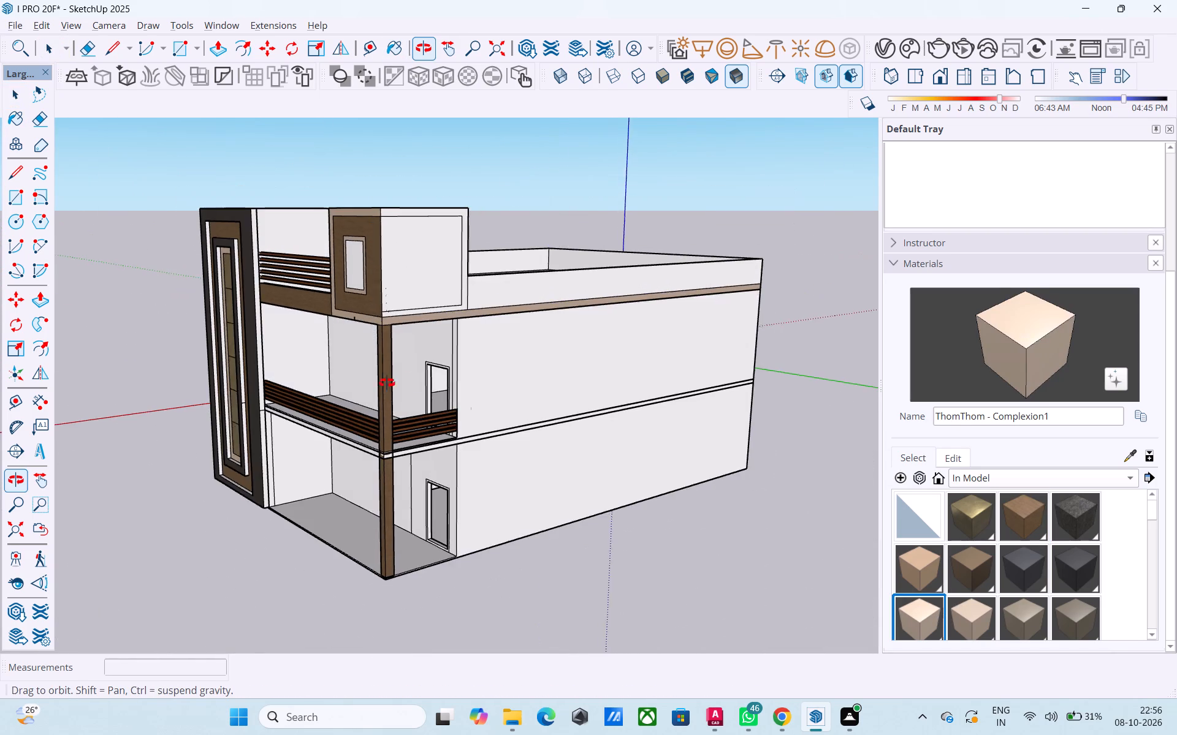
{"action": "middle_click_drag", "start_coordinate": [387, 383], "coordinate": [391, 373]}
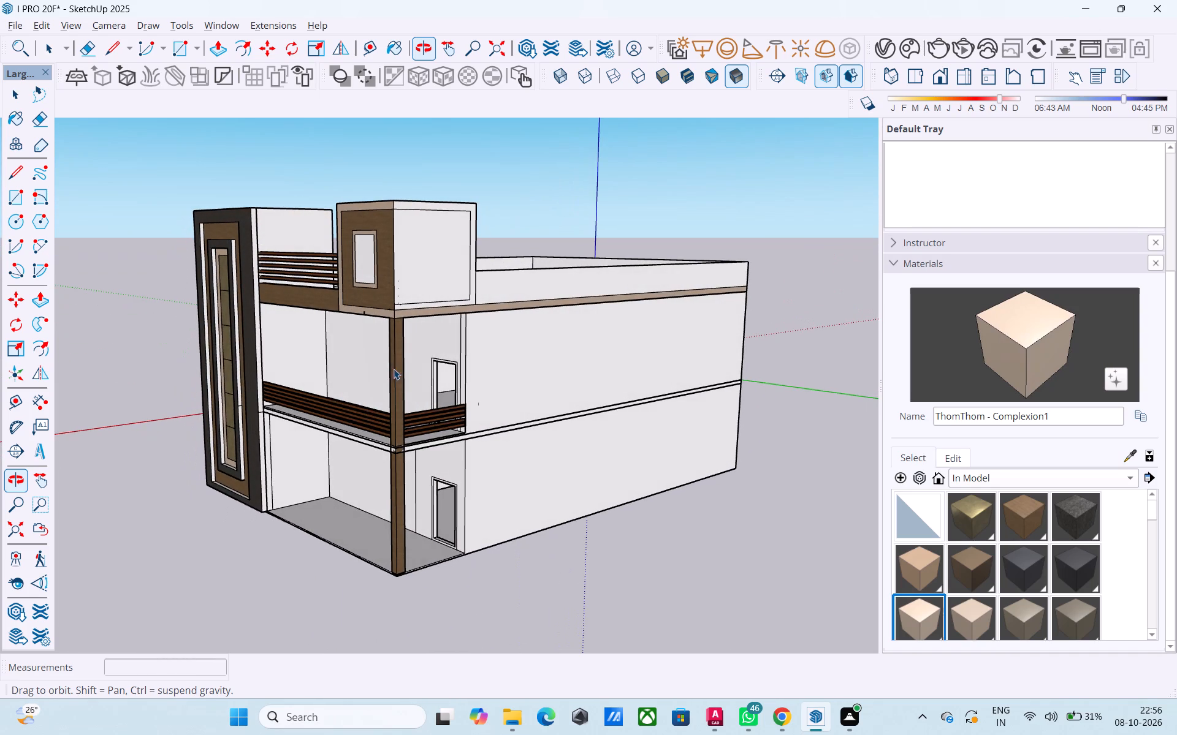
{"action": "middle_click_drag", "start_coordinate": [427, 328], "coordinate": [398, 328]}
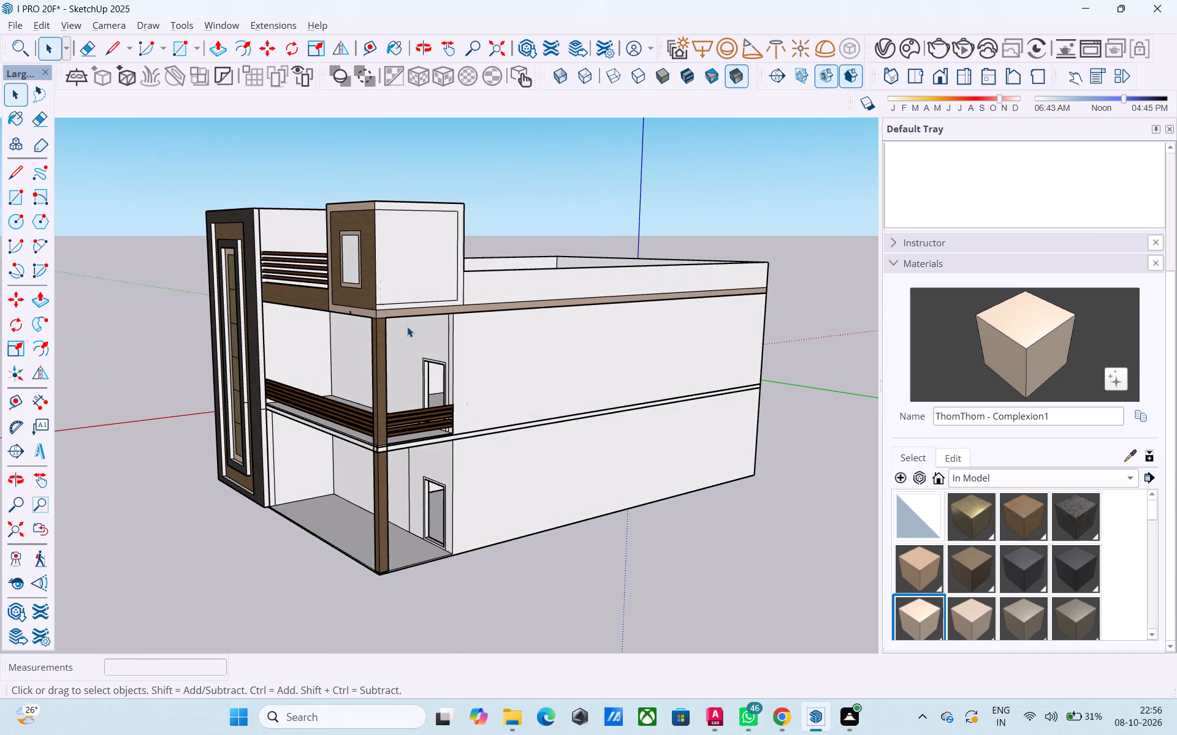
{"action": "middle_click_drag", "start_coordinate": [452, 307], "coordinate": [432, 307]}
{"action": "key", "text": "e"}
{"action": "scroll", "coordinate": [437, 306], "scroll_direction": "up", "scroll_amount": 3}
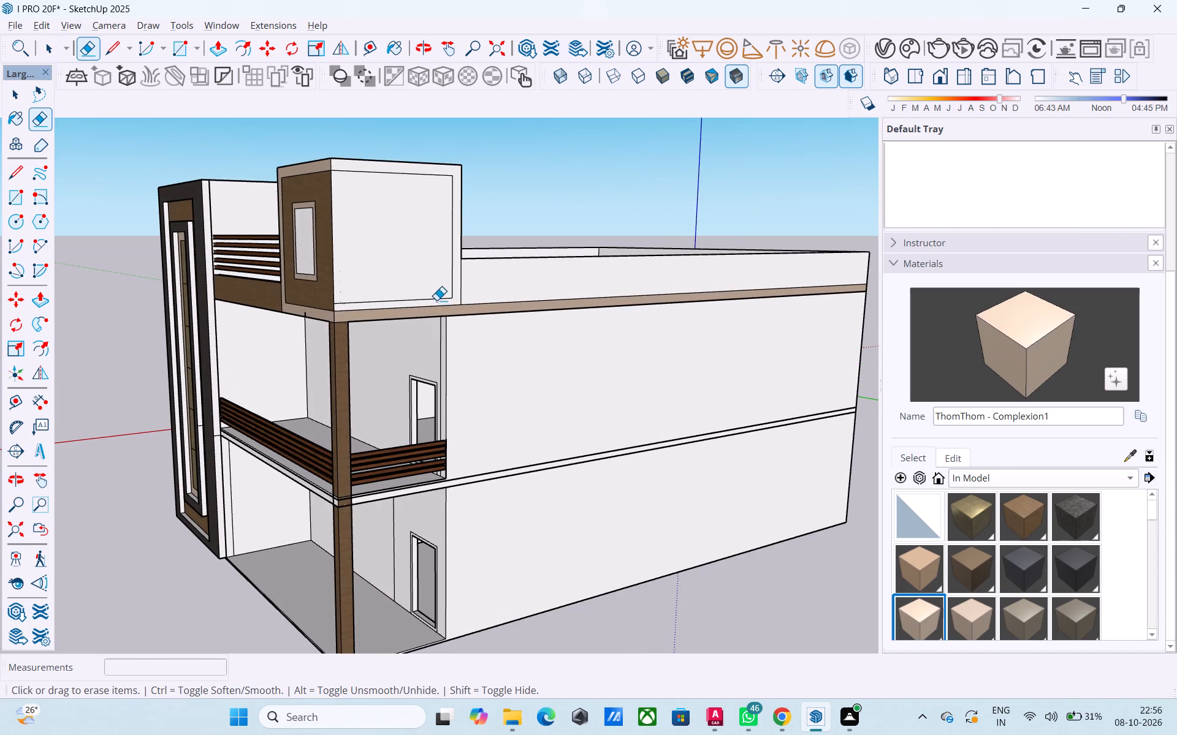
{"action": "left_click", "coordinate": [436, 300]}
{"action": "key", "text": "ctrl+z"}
On the corner panel's side face, remove the lower inset line and extend the vertical inset line 6" down to the band.
{"action": "key", "text": "space"}
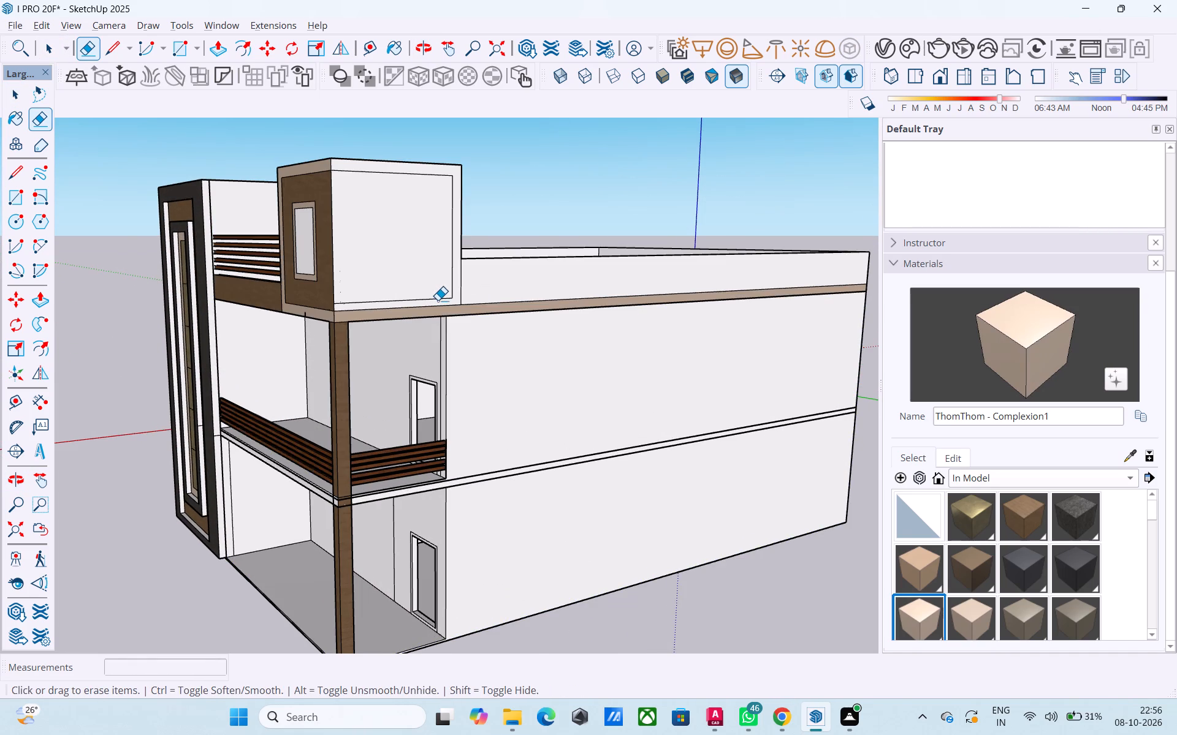
{"action": "double_click", "coordinate": [438, 300]}
{"action": "scroll", "coordinate": [439, 300], "scroll_direction": "up", "scroll_amount": 2}
{"action": "key", "text": "e"}
{"action": "left_click", "coordinate": [439, 300]}
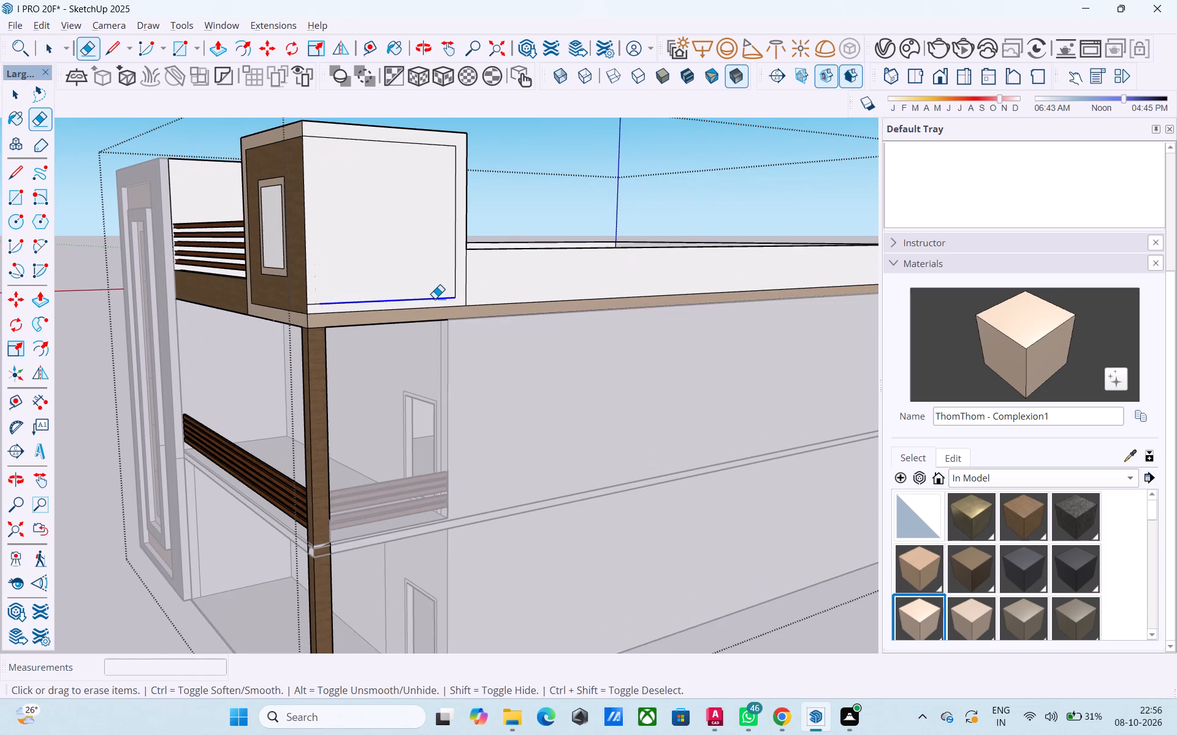
{"action": "key", "text": "l"}
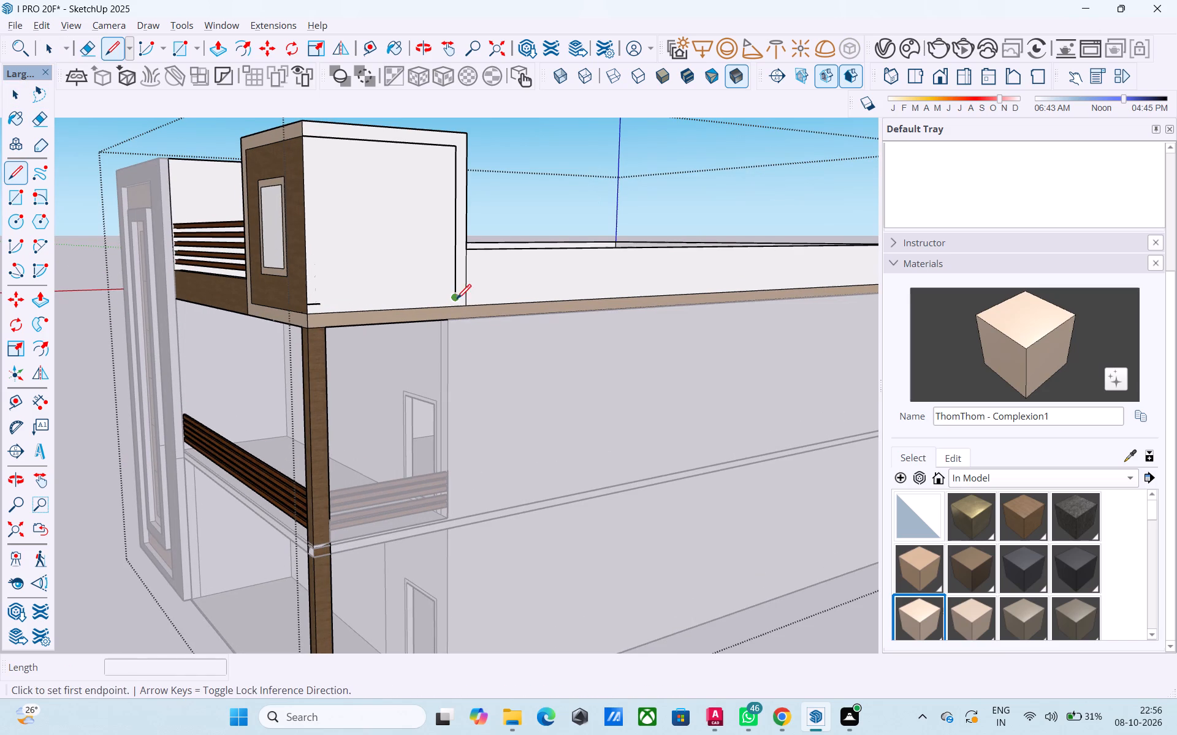
{"action": "left_click", "coordinate": [459, 299]}
{"action": "left_click", "coordinate": [456, 308]}
{"action": "key", "text": "e"}
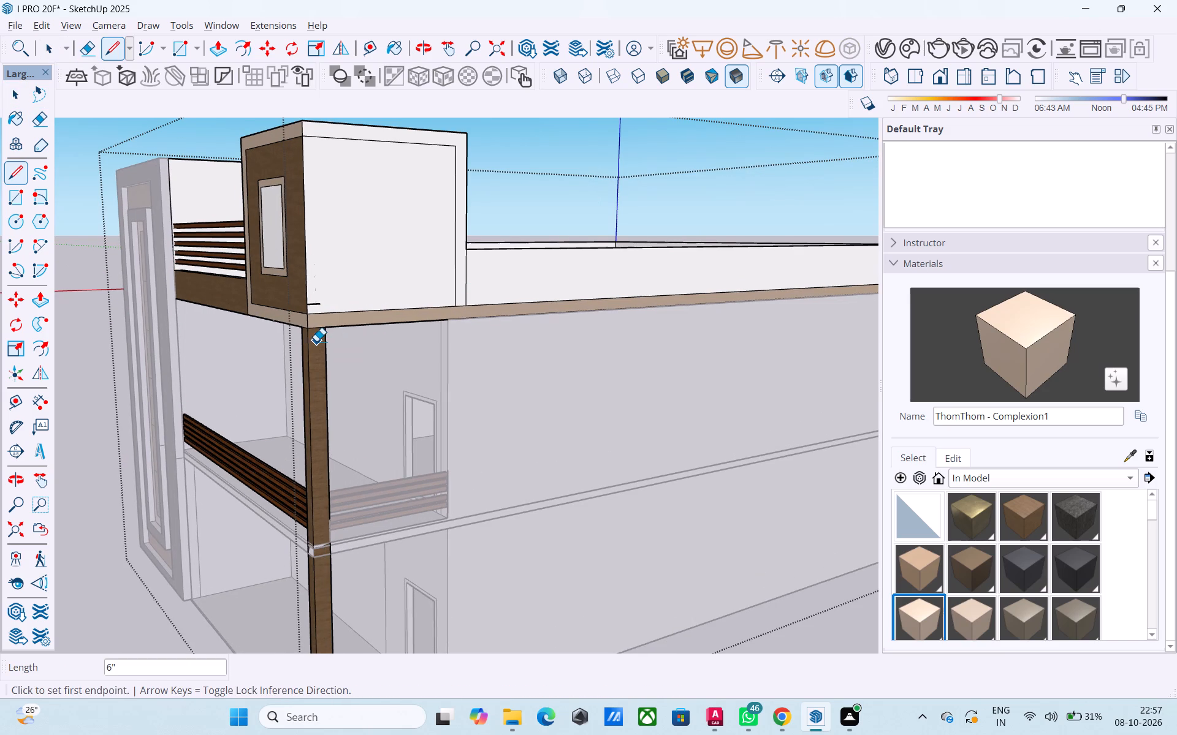
{"action": "scroll", "coordinate": [318, 294], "scroll_direction": "up", "scroll_amount": 4}
{"action": "left_click_drag", "start_coordinate": [318, 314], "coordinate": [317, 306]}
Offset the outline of the corner panel's side field inward by 2'.
{"action": "key", "text": "space"}
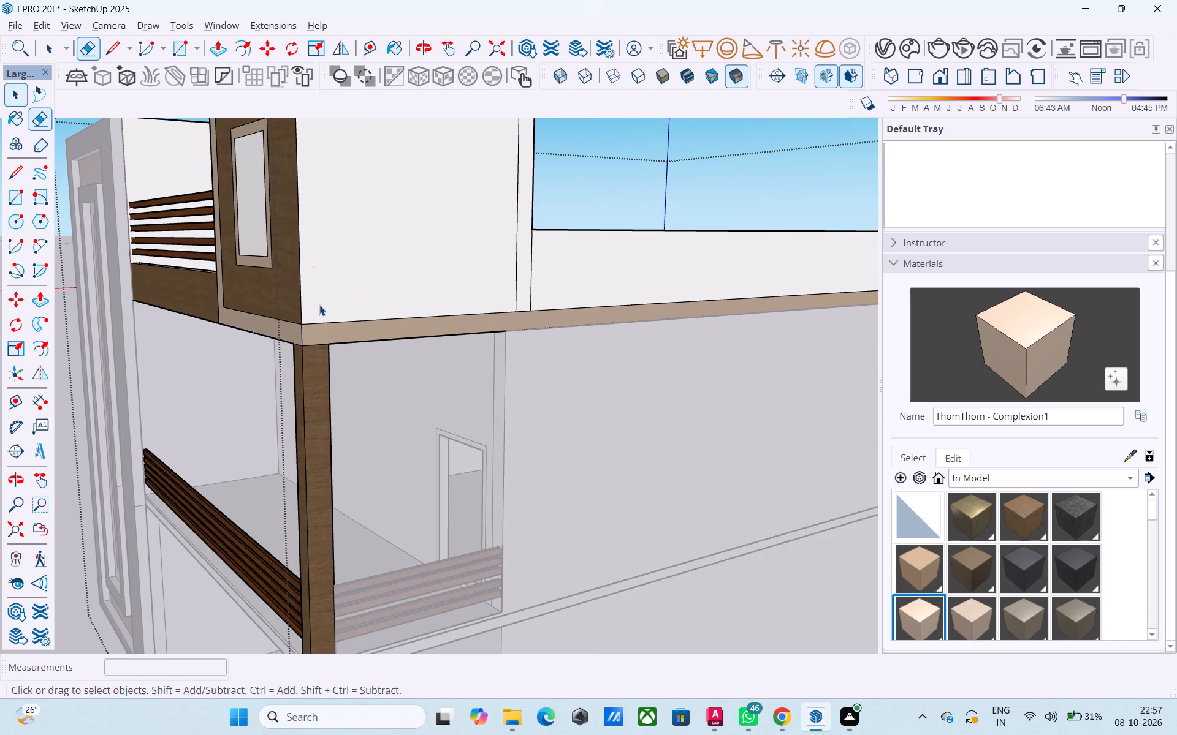
{"action": "scroll", "coordinate": [322, 305], "scroll_direction": "down", "scroll_amount": 3}
{"action": "left_click", "coordinate": [362, 298]}
{"action": "scroll", "coordinate": [369, 306], "scroll_direction": "down", "scroll_amount": 3}
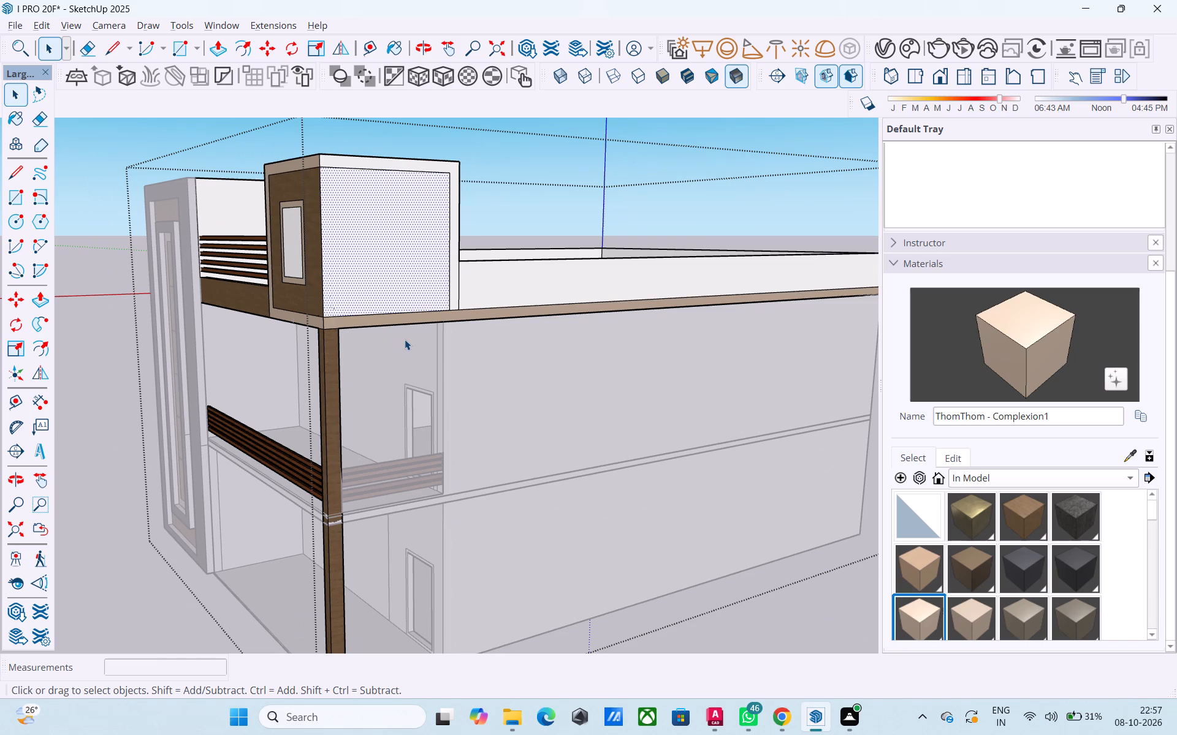
{"action": "scroll", "coordinate": [405, 340], "scroll_direction": "down", "scroll_amount": 2}
{"action": "middle_click_drag", "start_coordinate": [406, 340], "coordinate": [556, 354]}
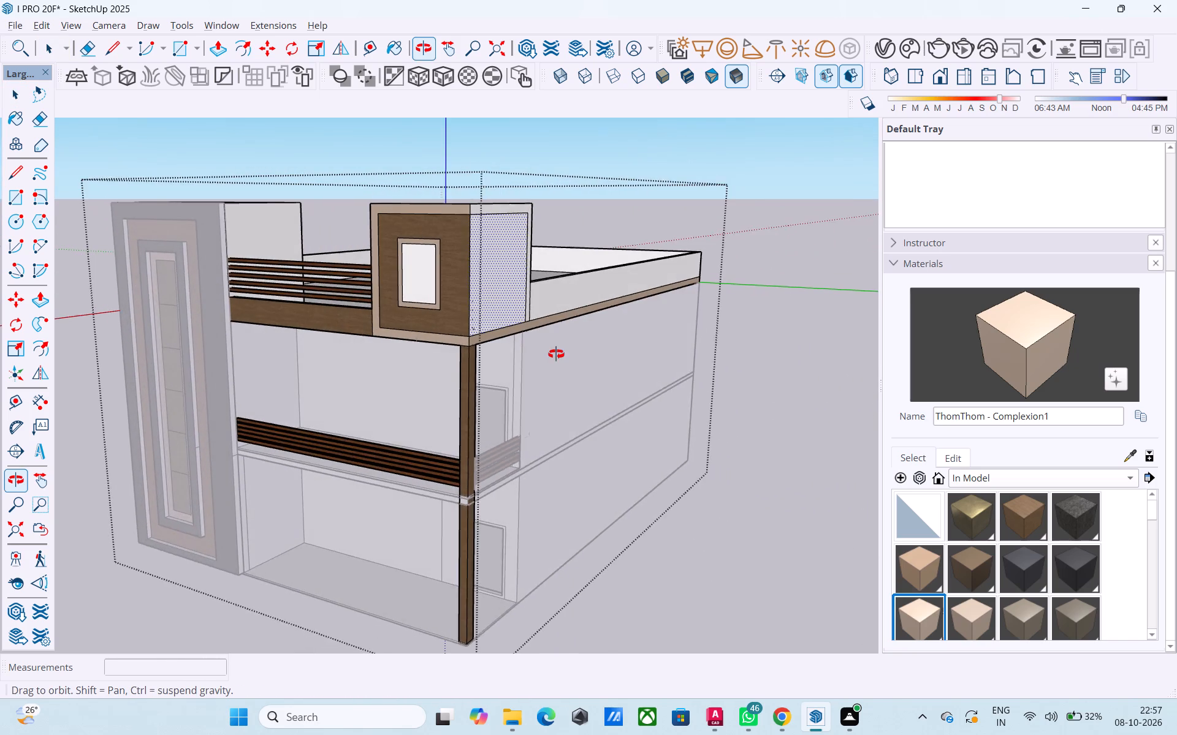
{"action": "middle_click_drag", "start_coordinate": [556, 354], "coordinate": [341, 368]}
{"action": "key", "text": "f"}
{"action": "left_click", "coordinate": [340, 287]}
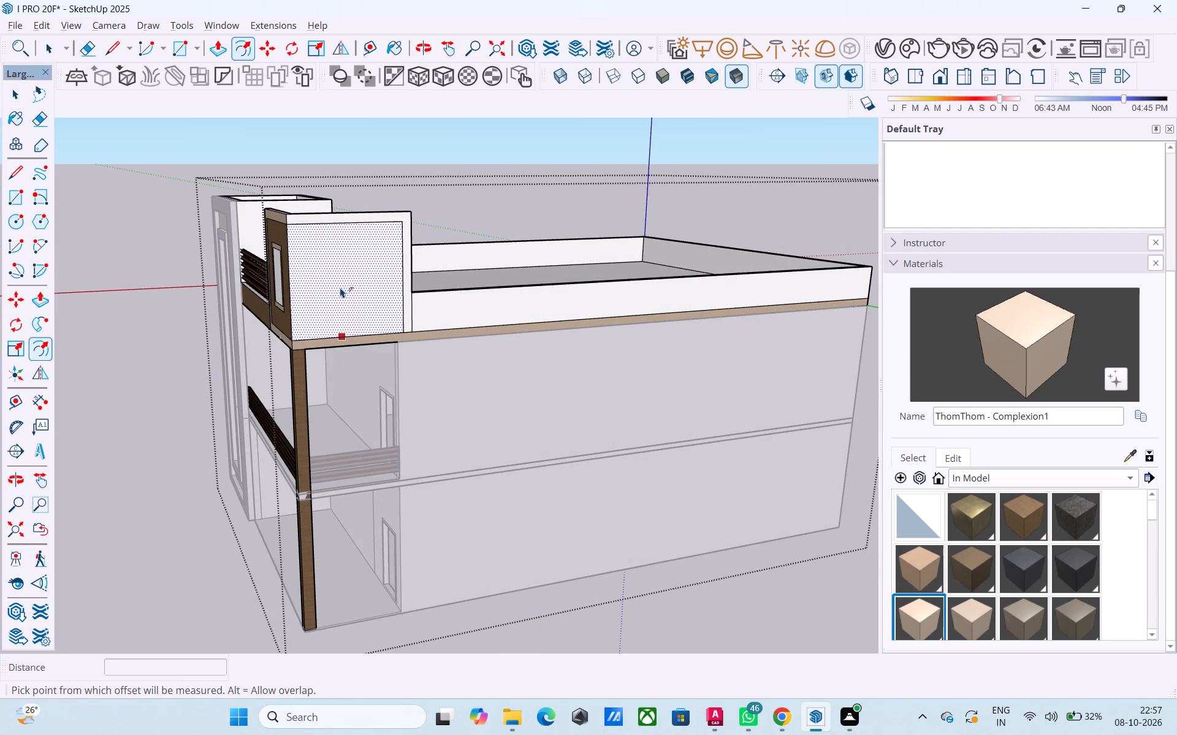
{"action": "type", "text": "2'"}
{"action": "key", "text": "Return"}
On the corner panel's front face, extend the inner frame's outer outline 1.5' toward the building corner with a closed rectangle of lines.
{"action": "middle_click_drag", "start_coordinate": [364, 315], "coordinate": [487, 320]}
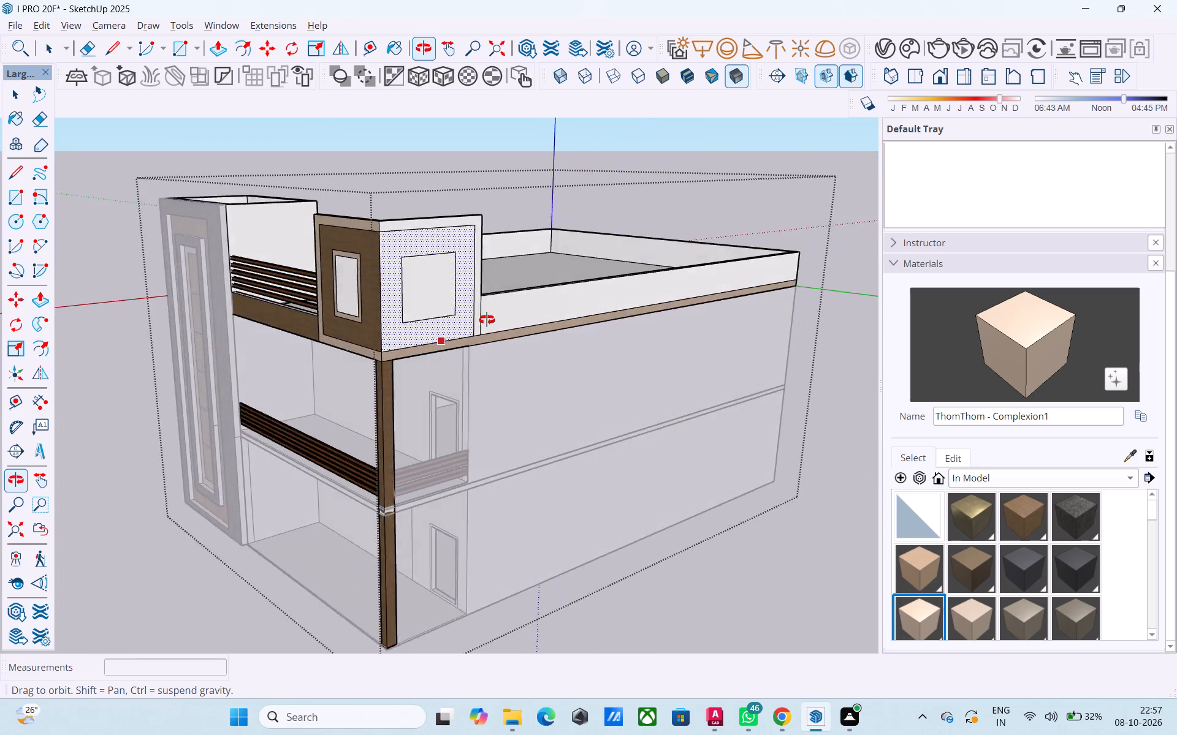
{"action": "middle_click_drag", "start_coordinate": [487, 320], "coordinate": [706, 322]}
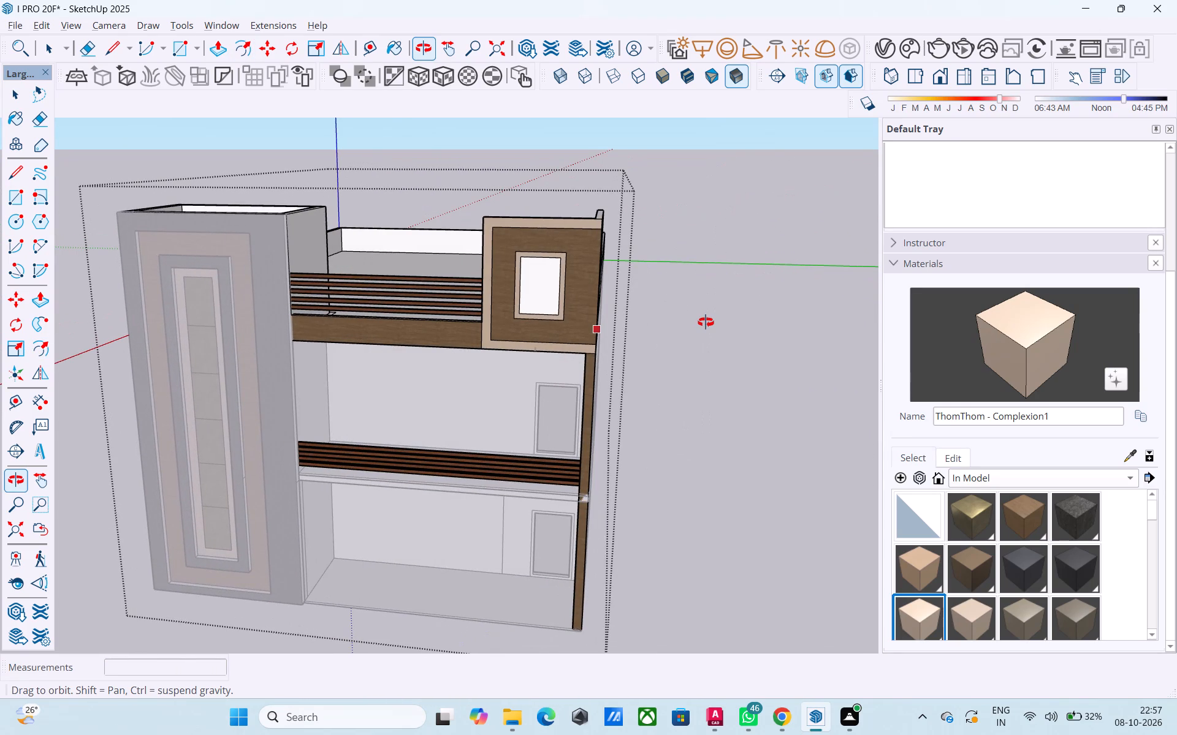
{"action": "middle_click_drag", "start_coordinate": [706, 322], "coordinate": [707, 304]}
{"action": "scroll", "coordinate": [542, 281], "scroll_direction": "up", "scroll_amount": 5}
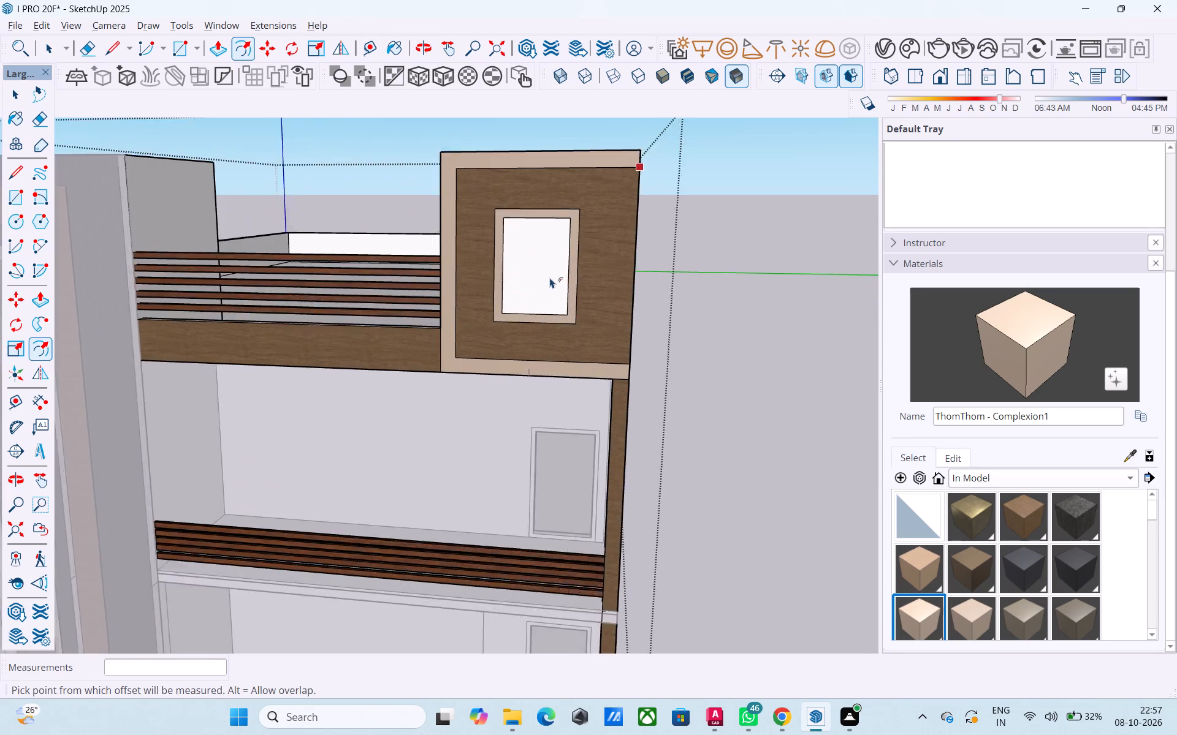
{"action": "scroll", "coordinate": [550, 277], "scroll_direction": "up", "scroll_amount": 2}
{"action": "key", "text": "l"}
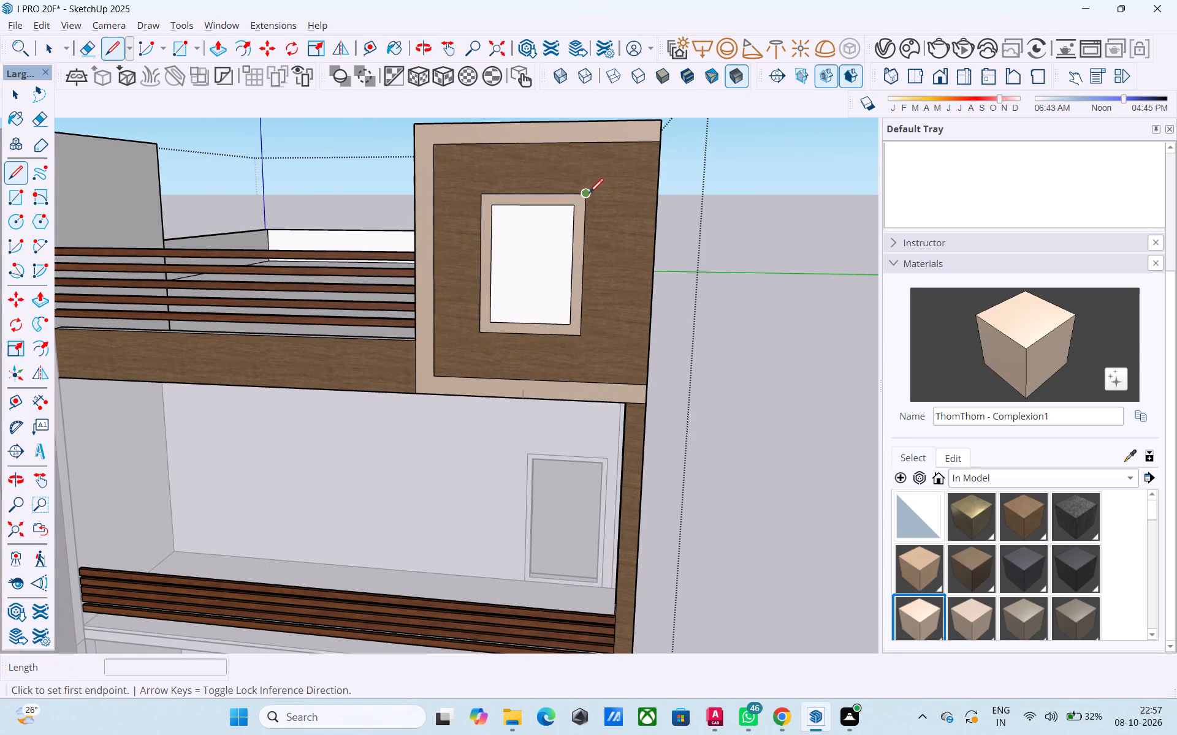
{"action": "left_click", "coordinate": [589, 193]}
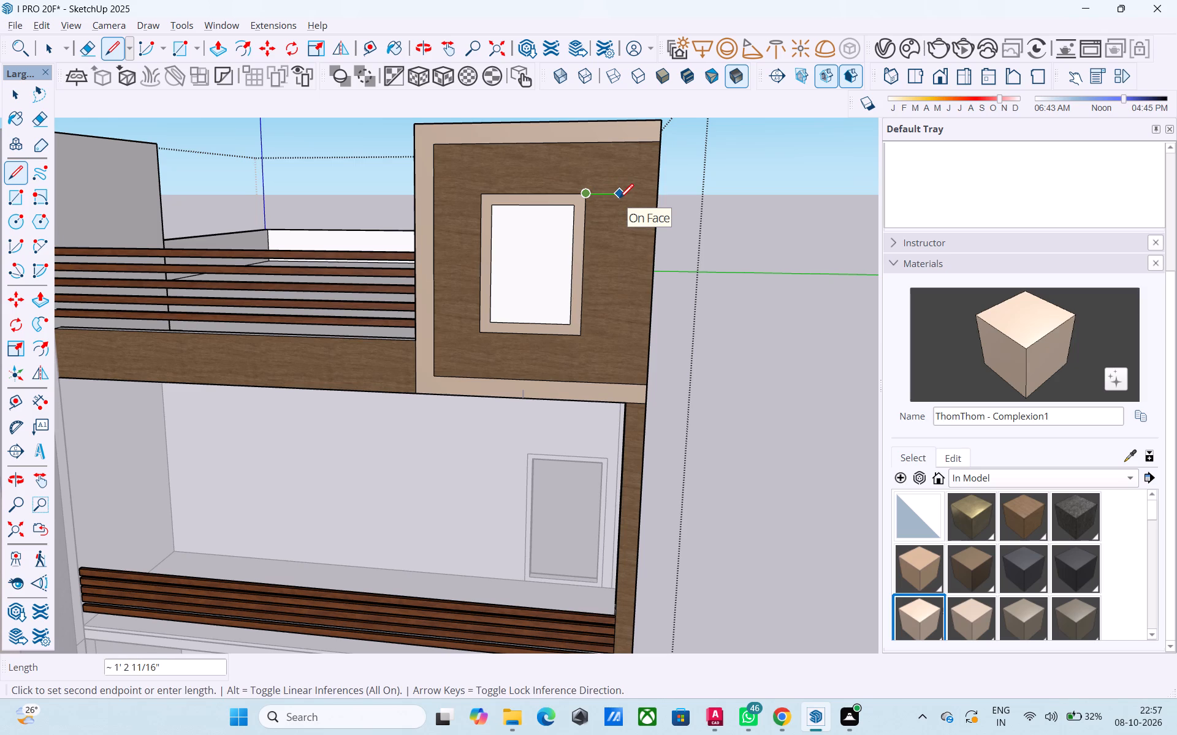
{"action": "type", "text": "1.5'"}
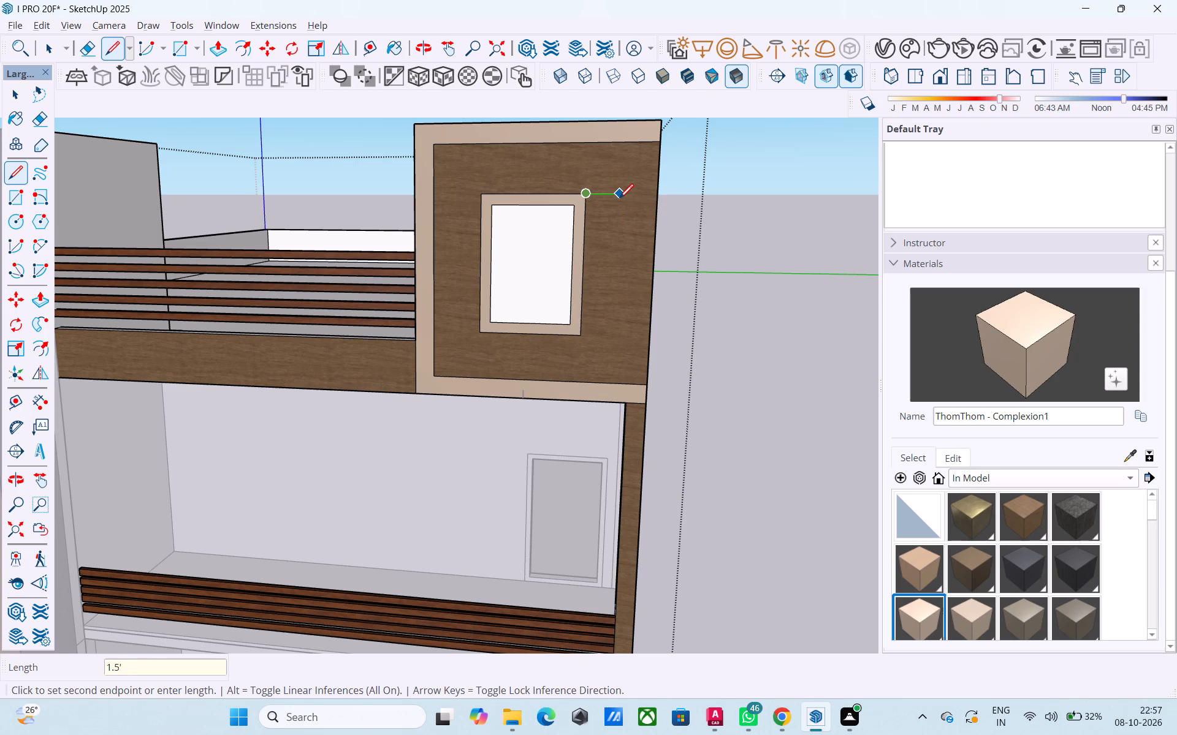
{"action": "key", "text": "Return"}
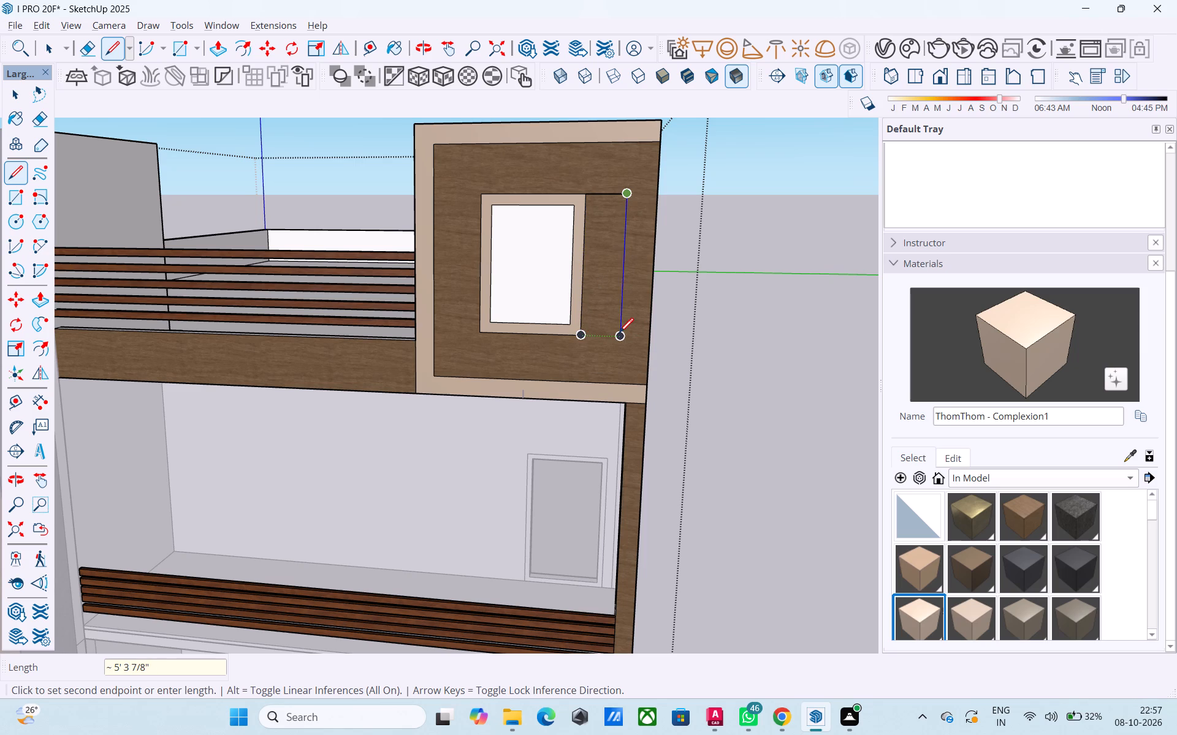
{"action": "left_click", "coordinate": [619, 333]}
{"action": "left_click", "coordinate": [588, 333]}
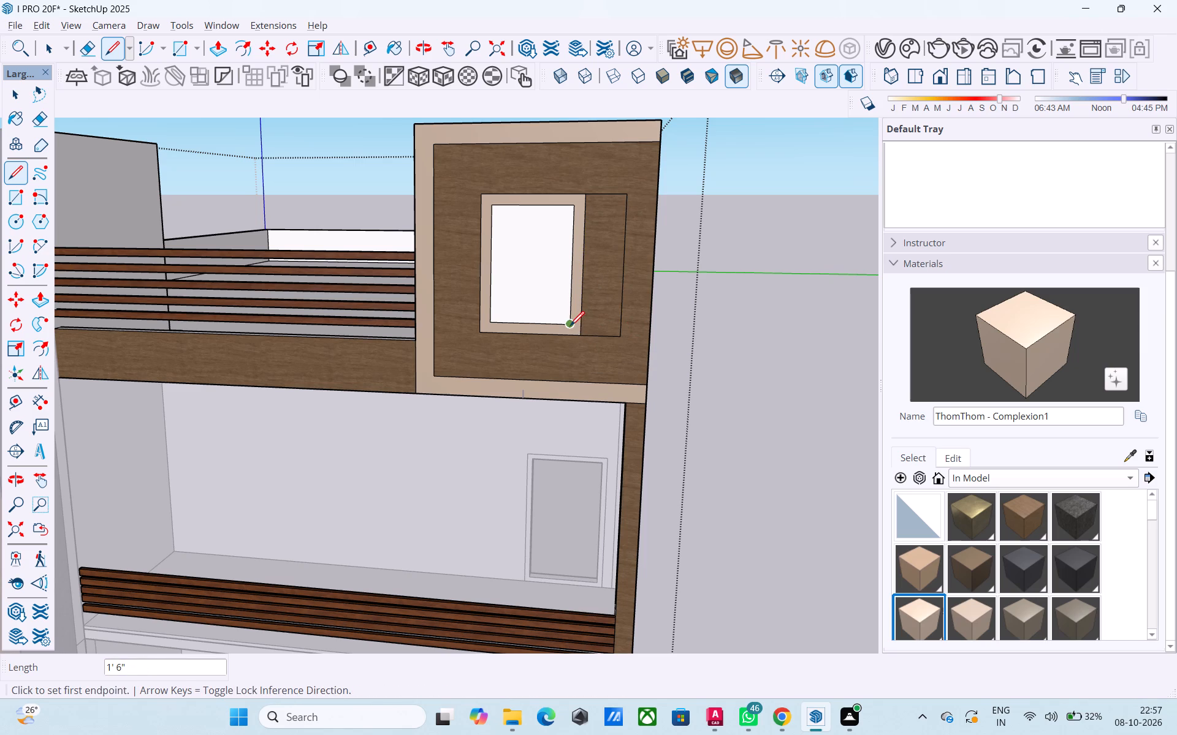
Extend the frame's inner outline by 1' 6" to match, and erase the old vertical frame side and the stray diagonal.
{"action": "left_click", "coordinate": [570, 326]}
{"action": "left_click", "coordinate": [611, 325]}
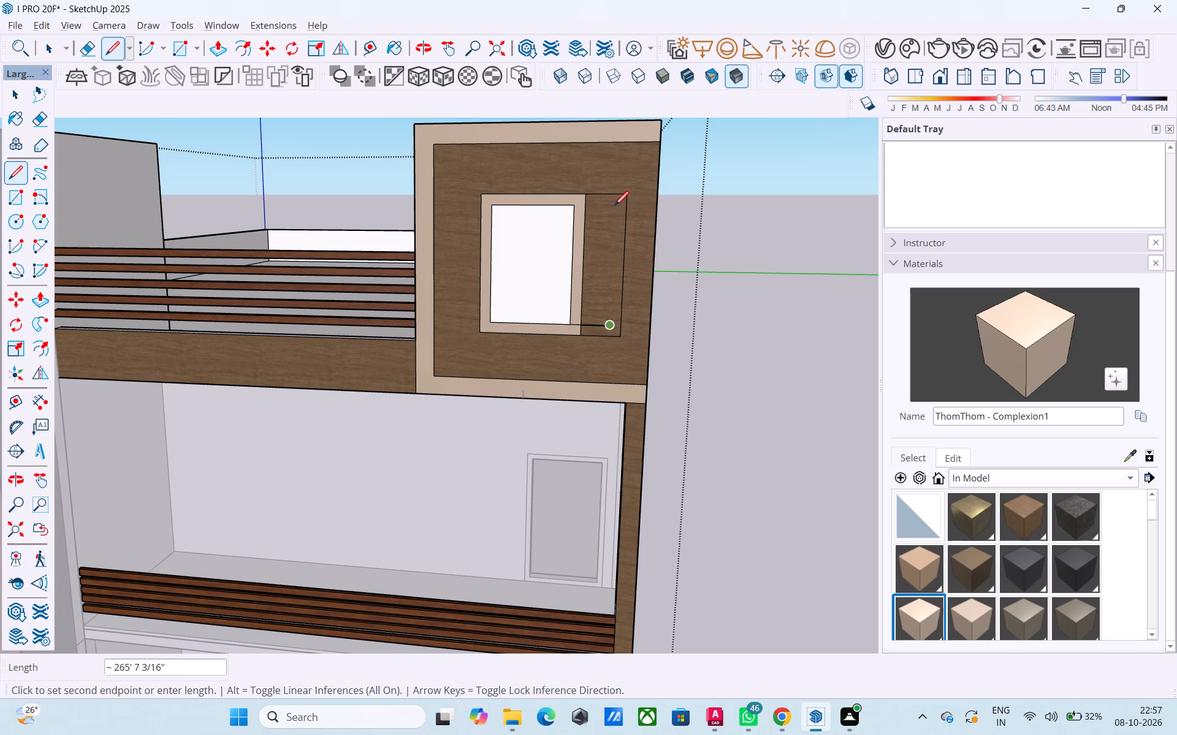
{"action": "left_click", "coordinate": [577, 209]}
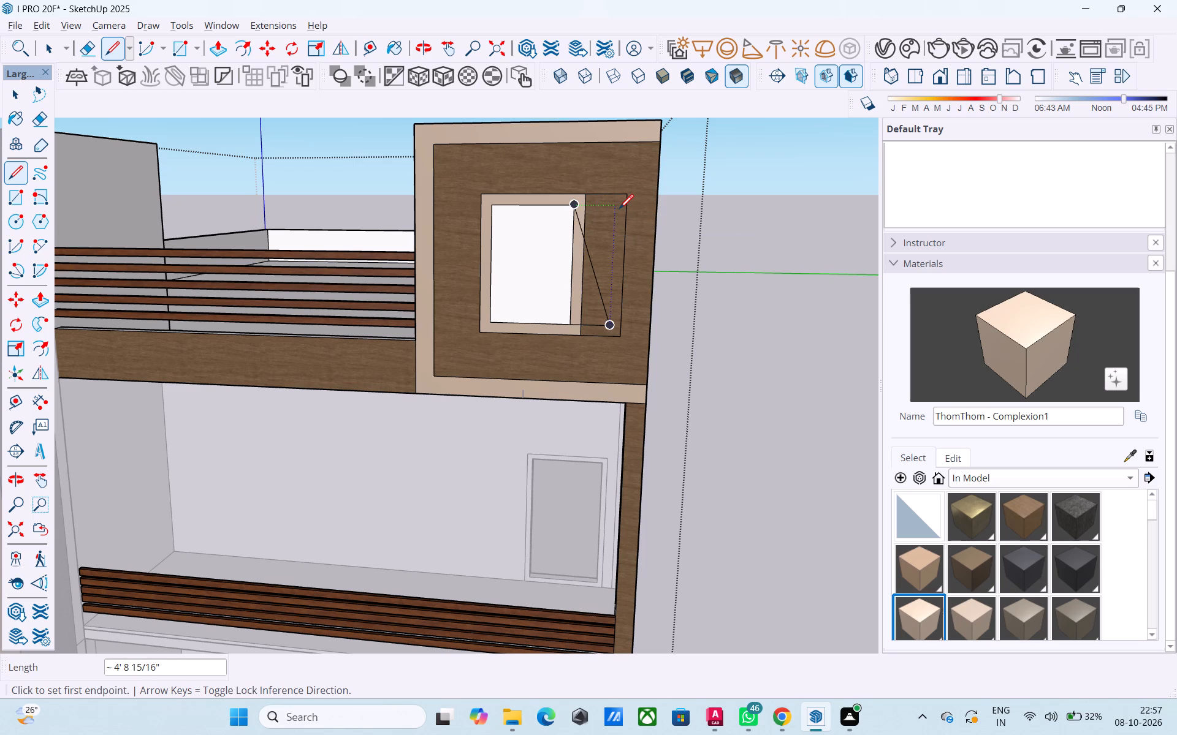
{"action": "left_click", "coordinate": [619, 209]}
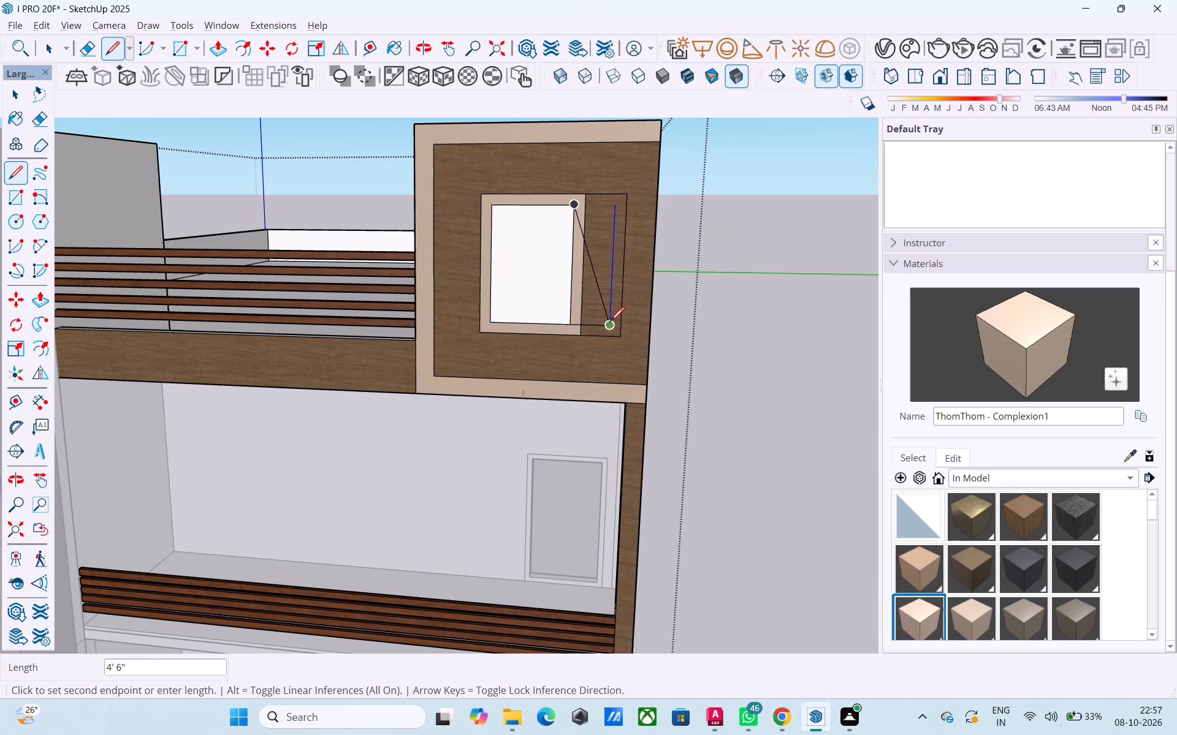
{"action": "left_click", "coordinate": [610, 326]}
{"action": "left_click", "coordinate": [608, 209]}
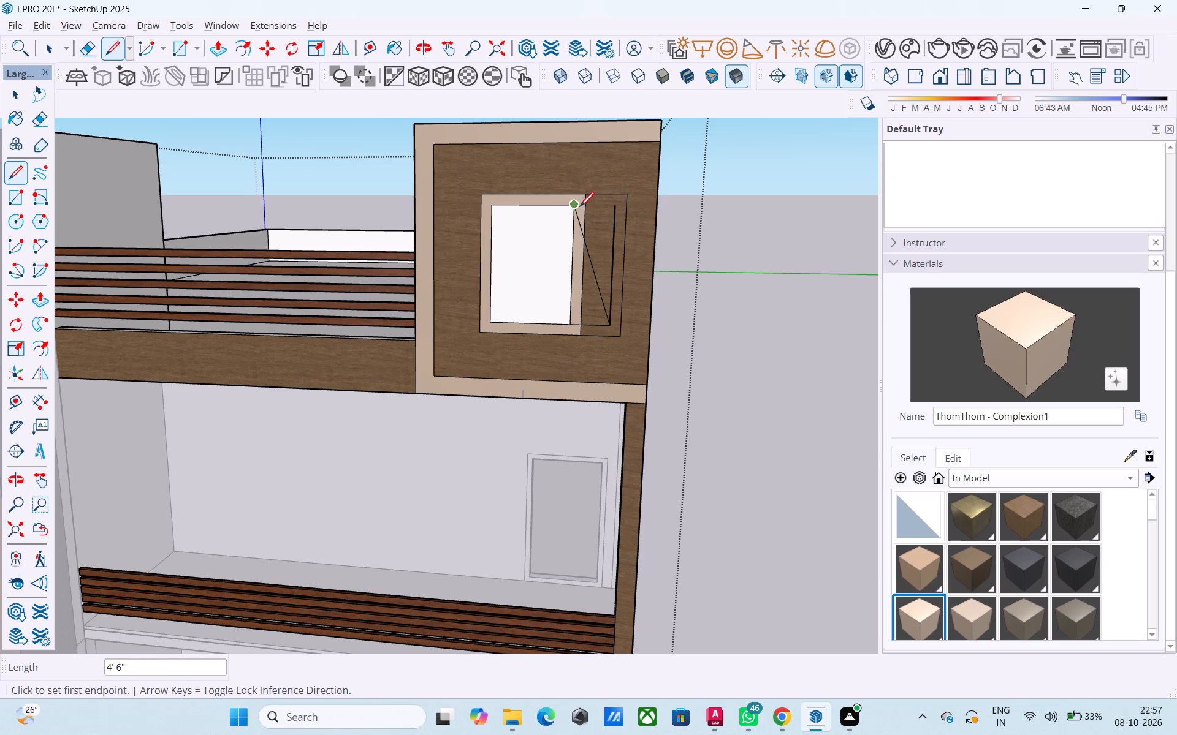
{"action": "left_click", "coordinate": [579, 208]}
{"action": "left_click", "coordinate": [615, 204]}
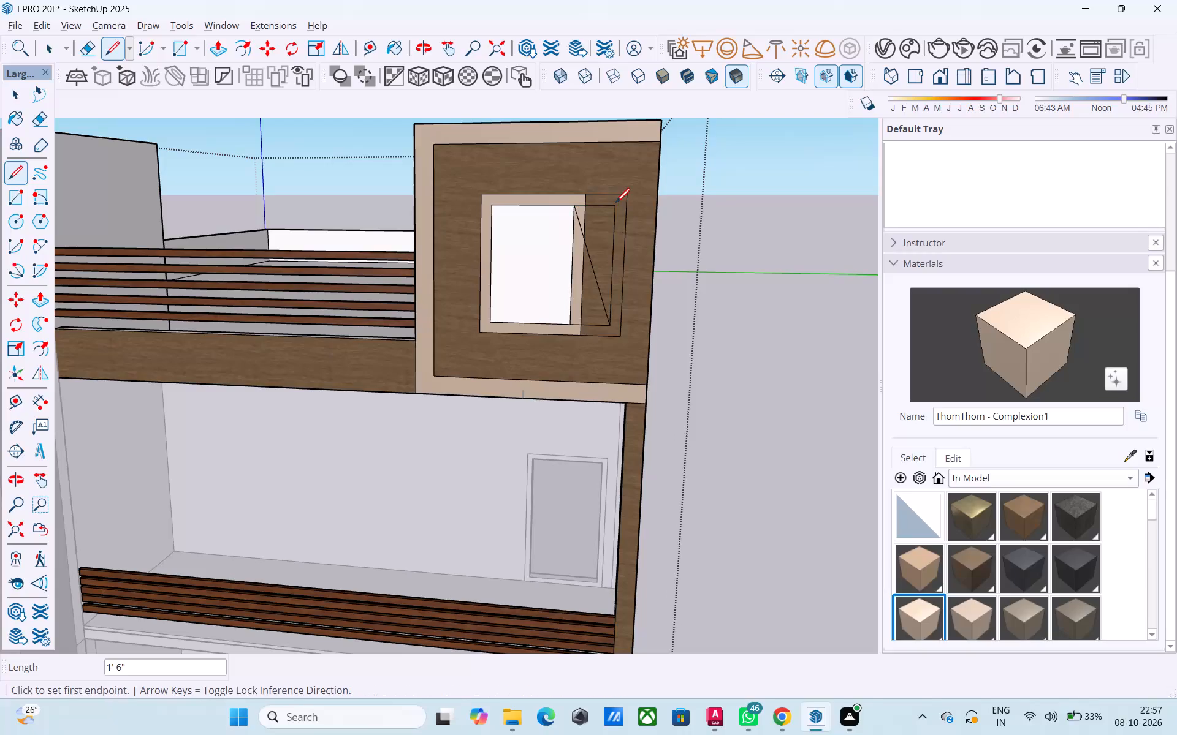
{"action": "key", "text": "e"}
{"action": "left_click_drag", "start_coordinate": [567, 235], "coordinate": [590, 238]}
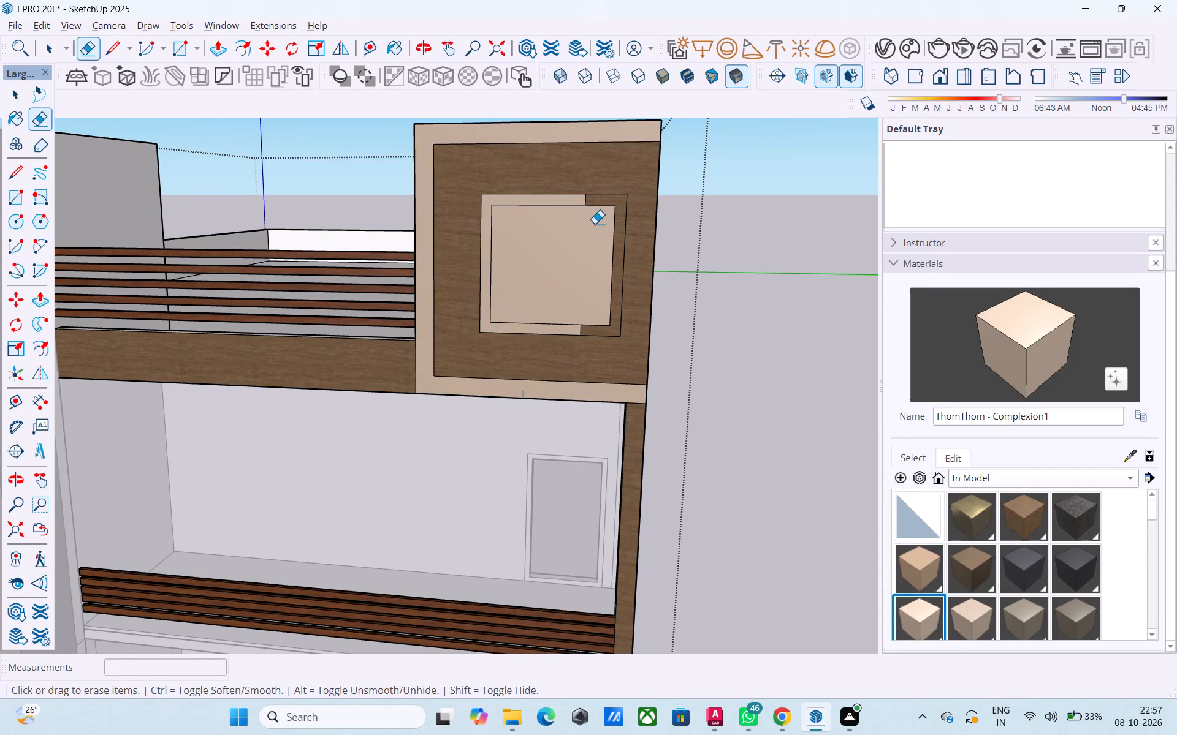
Paint the widened part of the front inner frame with ThomThom - Complexion1 and erase its two leftover seam lines.
{"action": "left_click", "coordinate": [996, 319]}
{"action": "left_click", "coordinate": [619, 280]}
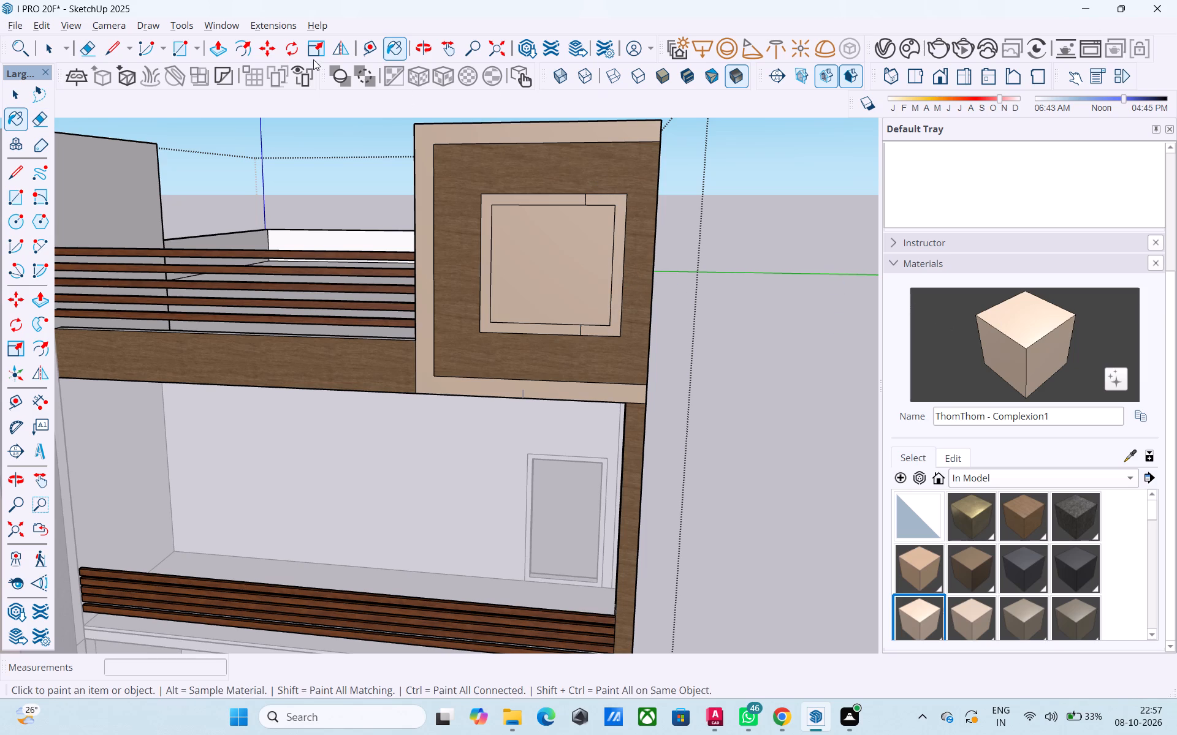
{"action": "left_click", "coordinate": [91, 50]}
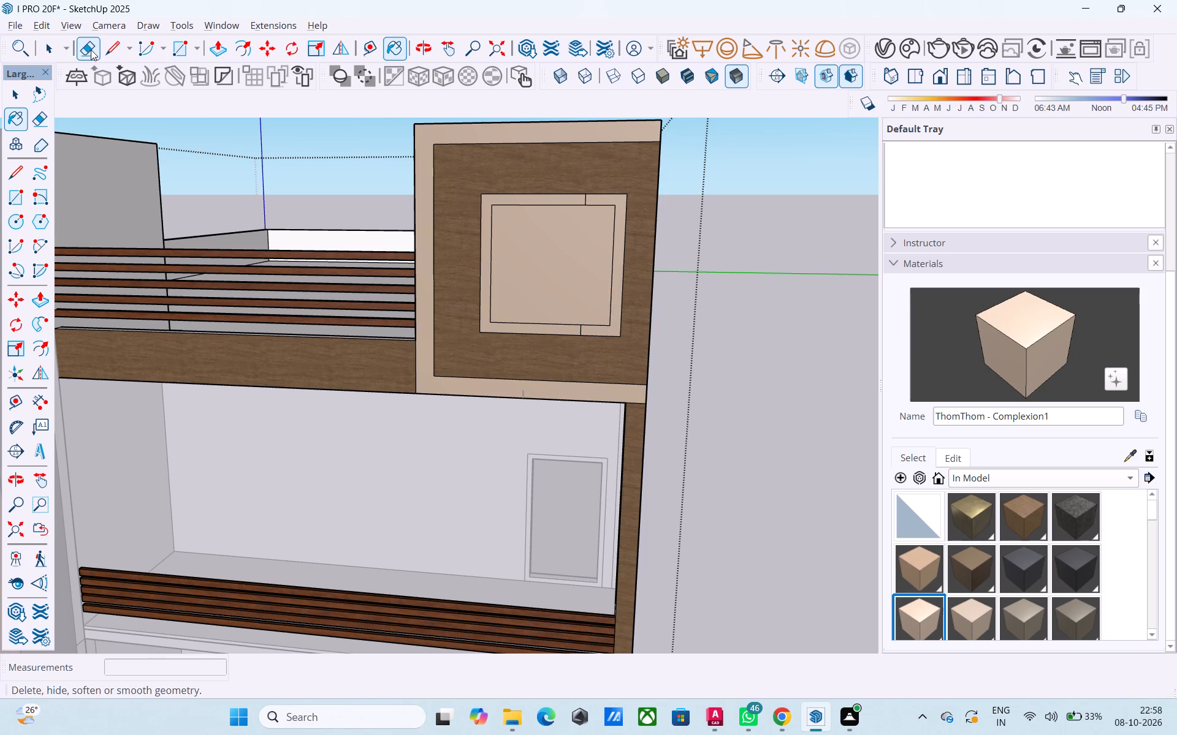
{"action": "scroll", "coordinate": [622, 222], "scroll_direction": "up", "scroll_amount": 6}
{"action": "left_click", "coordinate": [569, 192]}
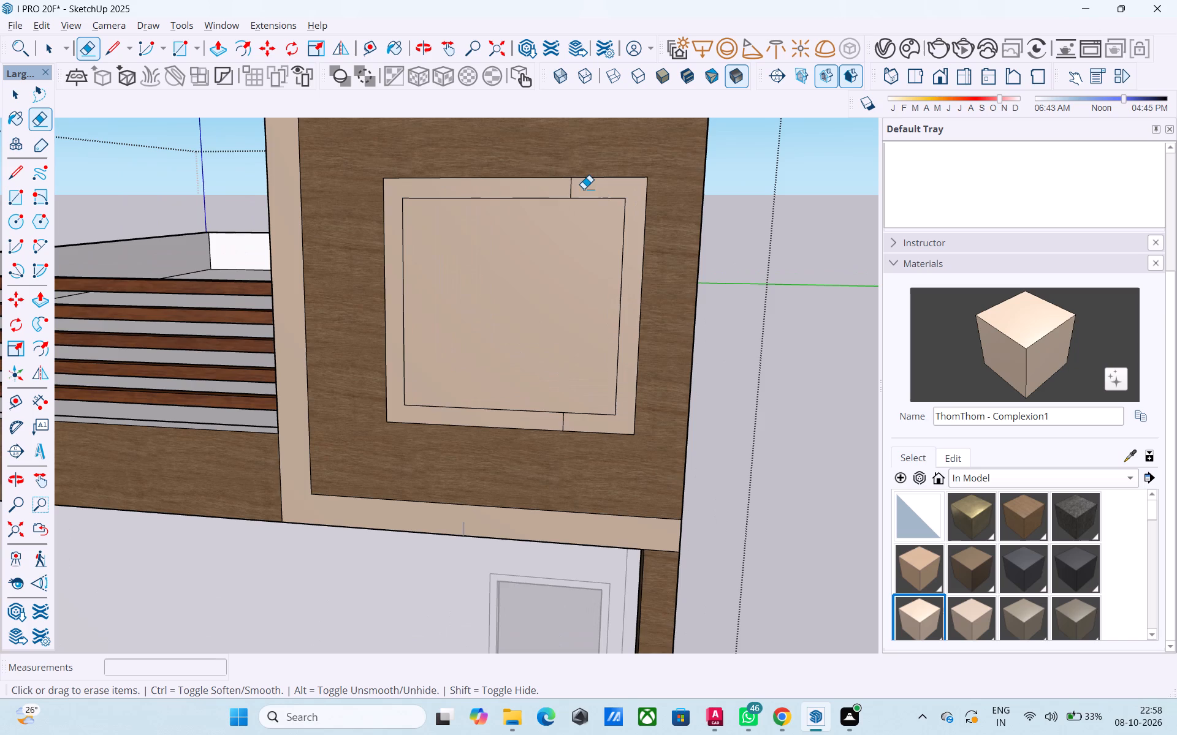
{"action": "left_click_drag", "start_coordinate": [583, 189], "coordinate": [564, 188]}
{"action": "scroll", "coordinate": [562, 186], "scroll_direction": "down", "scroll_amount": 3}
{"action": "scroll", "coordinate": [571, 366], "scroll_direction": "up", "scroll_amount": 5}
{"action": "left_click_drag", "start_coordinate": [560, 363], "coordinate": [554, 363]}
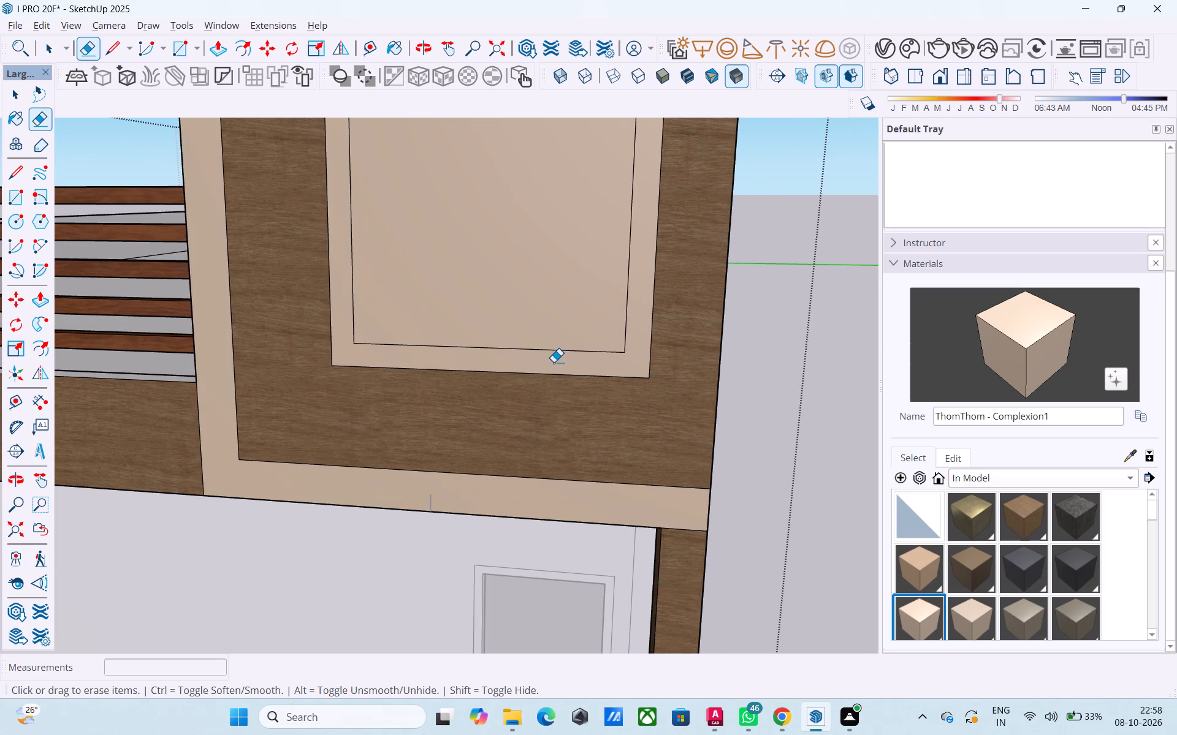
{"action": "key", "text": "space"}
Paint the field inside the front face's inner frame with the Wood material Plywood_01_1K.
{"action": "scroll", "coordinate": [551, 352], "scroll_direction": "down", "scroll_amount": 5}
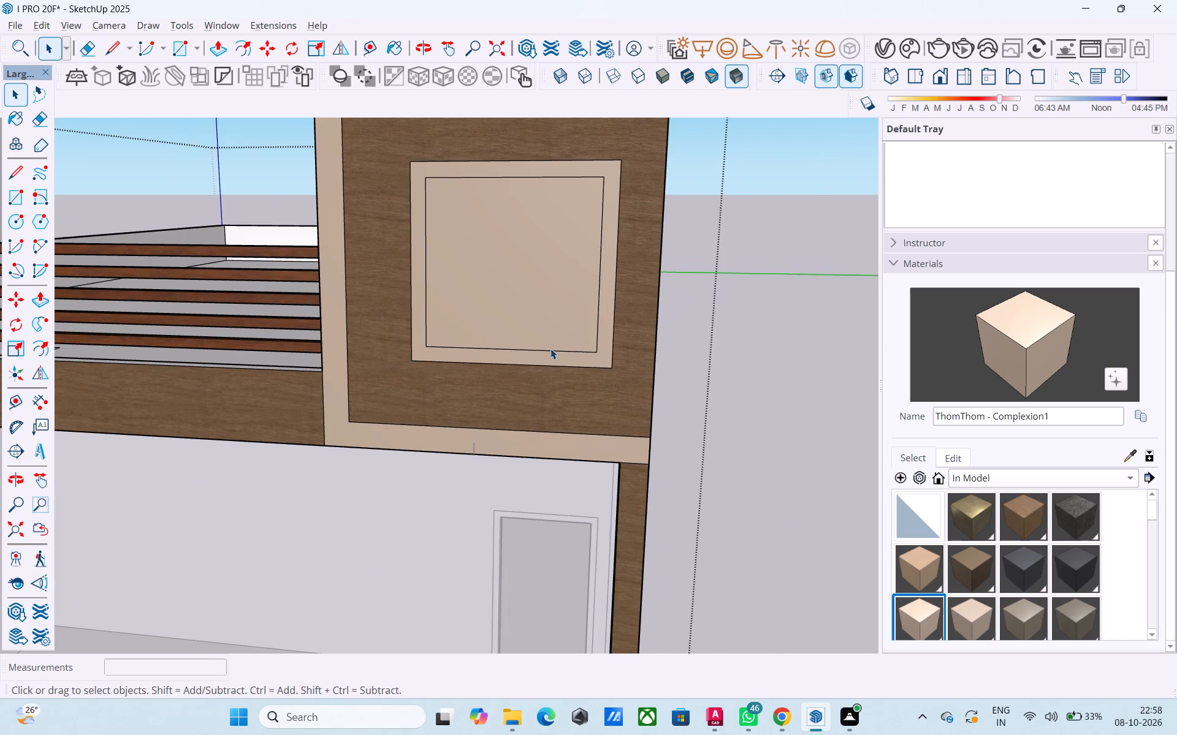
{"action": "middle_click_drag", "start_coordinate": [550, 349], "coordinate": [521, 382], "text": "shift"}
{"action": "scroll", "coordinate": [520, 374], "scroll_direction": "down", "scroll_amount": 3}
{"action": "scroll", "coordinate": [1062, 555], "scroll_direction": "down", "scroll_amount": 4}
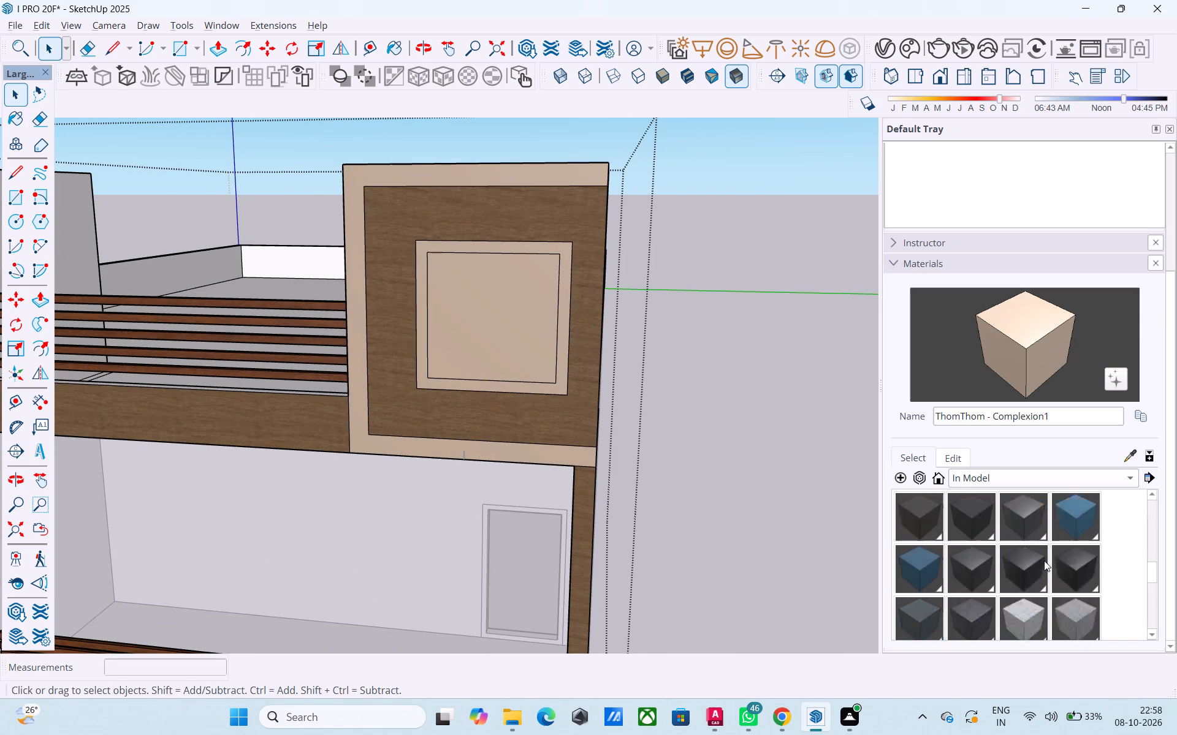
{"action": "scroll", "coordinate": [1044, 560], "scroll_direction": "down", "scroll_amount": 1}
{"action": "scroll", "coordinate": [1021, 546], "scroll_direction": "up", "scroll_amount": 3}
{"action": "left_click", "coordinate": [980, 479]}
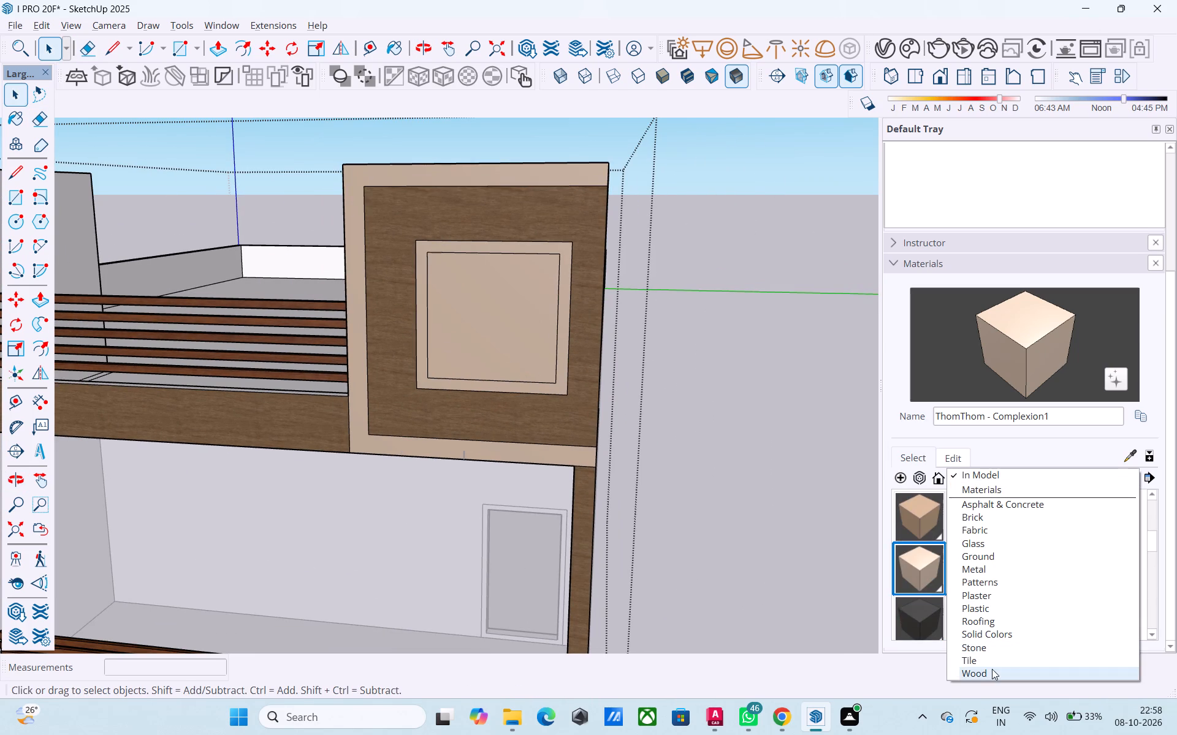
{"action": "left_click", "coordinate": [993, 671]}
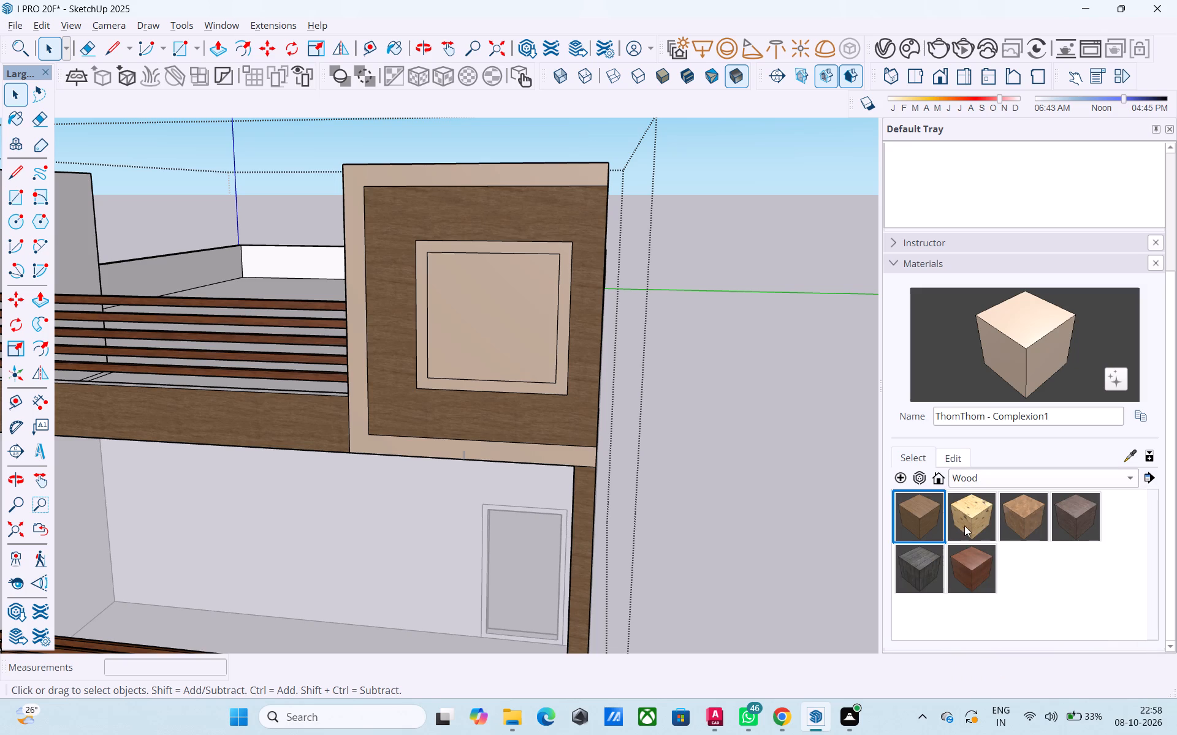
{"action": "left_click", "coordinate": [927, 521]}
{"action": "left_click", "coordinate": [541, 360]}
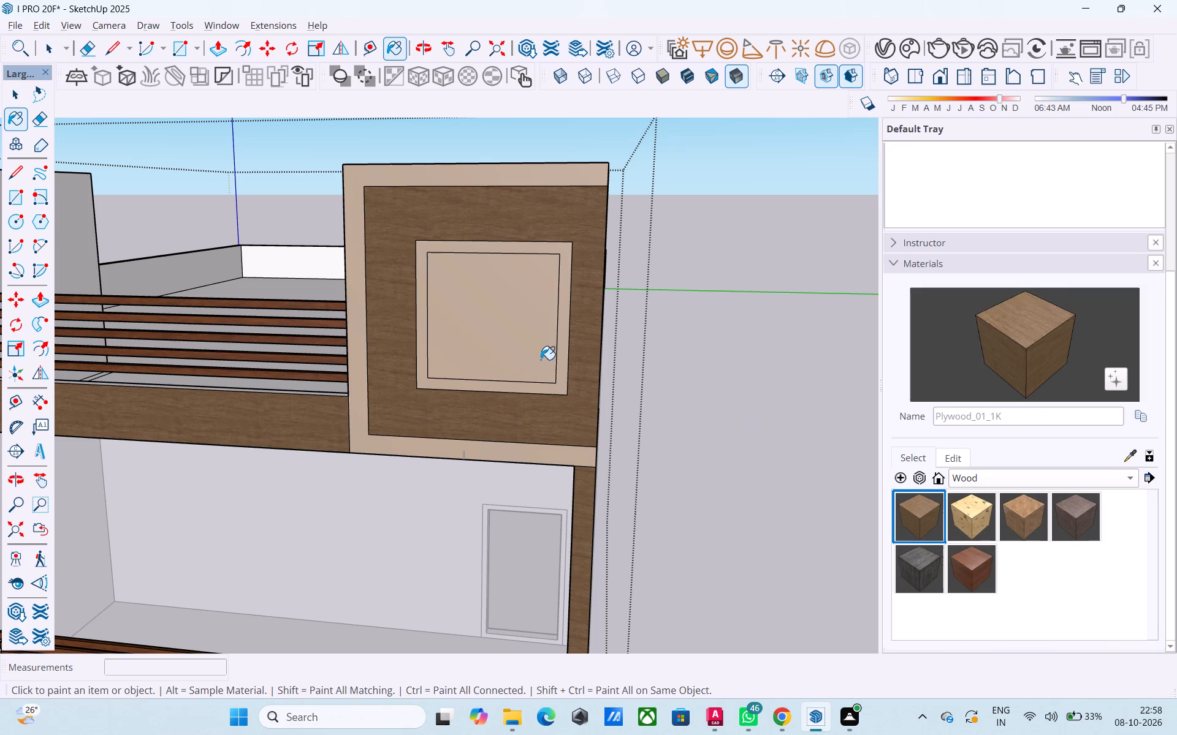
Offset the inner rectangle on the corner panel's side face inward by 6" to form a frame.
{"action": "scroll", "coordinate": [540, 359], "scroll_direction": "down", "scroll_amount": 7}
{"action": "middle_click_drag", "start_coordinate": [543, 362], "coordinate": [545, 371]}
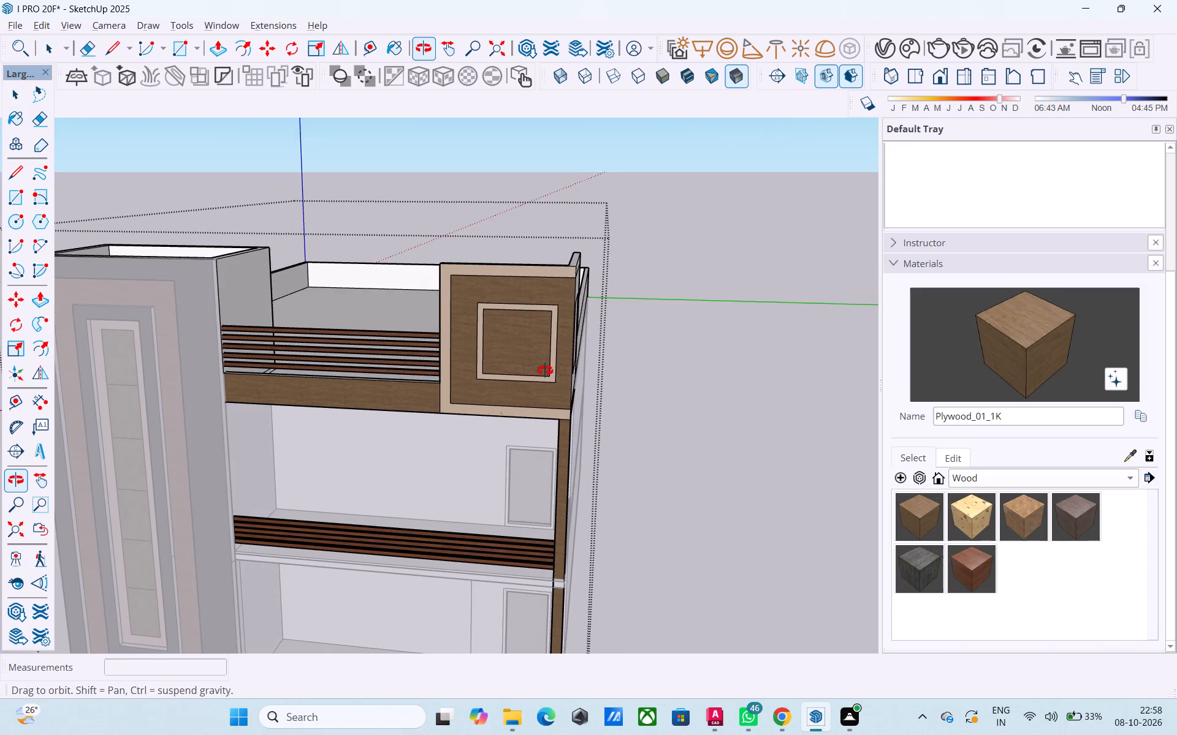
{"action": "middle_click_drag", "start_coordinate": [545, 371], "coordinate": [396, 385]}
{"action": "middle_click_drag", "start_coordinate": [542, 369], "coordinate": [506, 367]}
{"action": "key", "text": "space"}
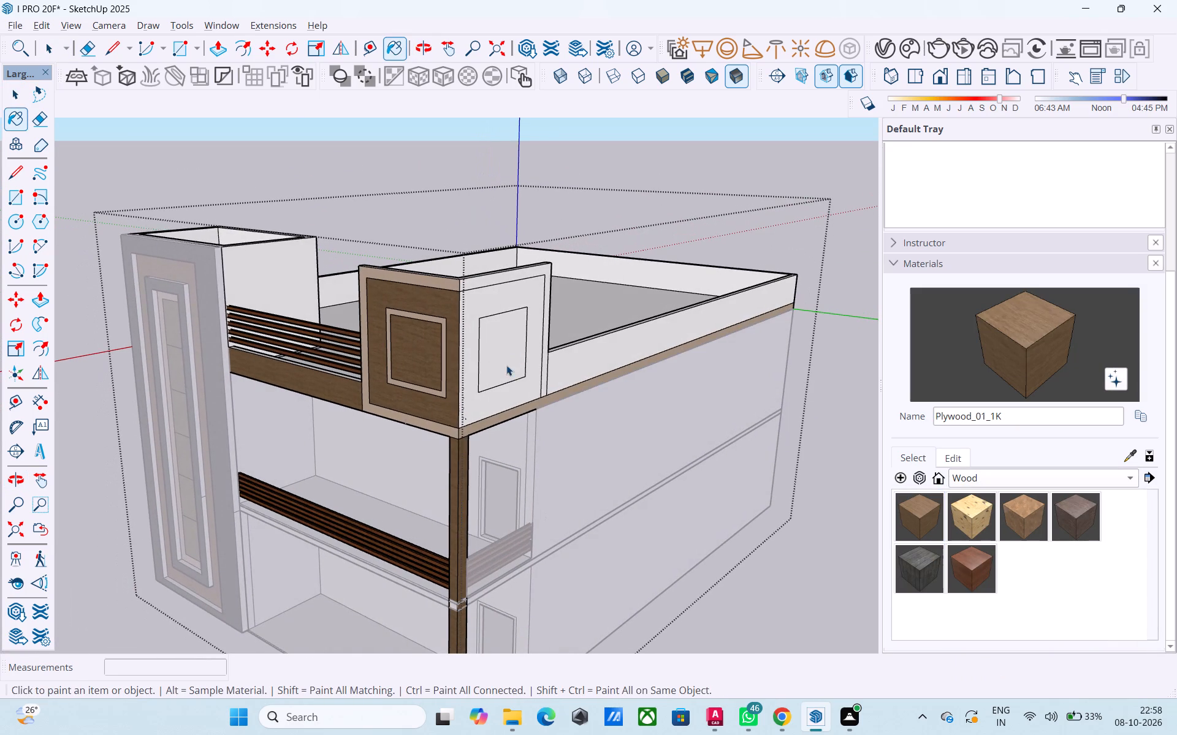
{"action": "middle_click_drag", "start_coordinate": [508, 363], "coordinate": [394, 377]}
{"action": "left_click", "coordinate": [421, 367]}
{"action": "key", "text": "f"}
{"action": "left_click", "coordinate": [426, 363]}
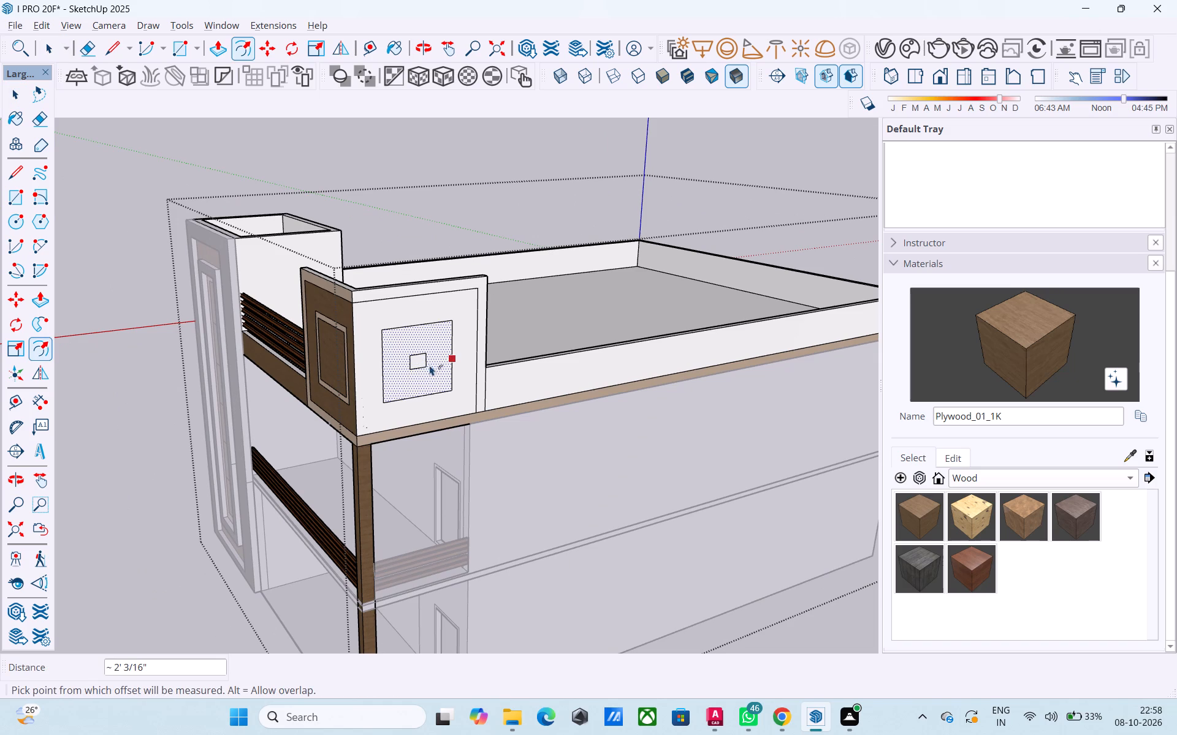
{"action": "type", "text": "2\""}
{"action": "key", "text": "Return"}
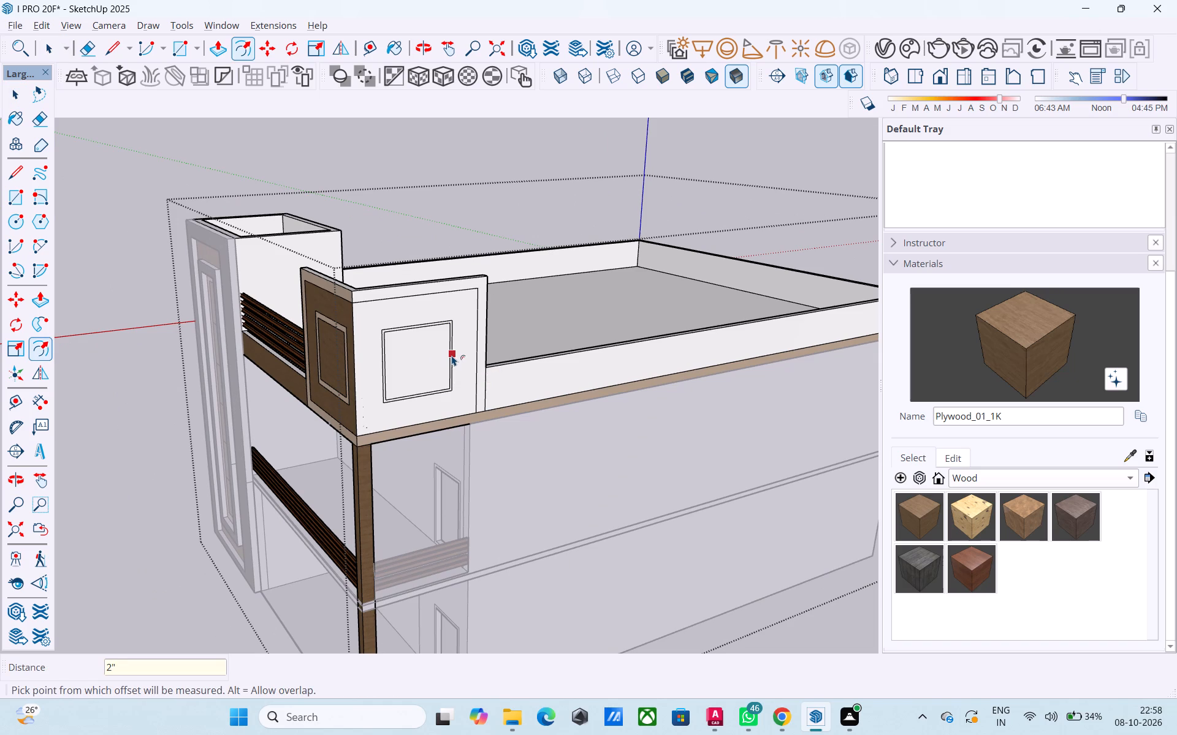
{"action": "key", "text": "6"}
{"action": "key", "text": "shift+quotedbl"}
{"action": "key", "text": "Return"}
Paint the side face's main field and the field inside its inner frame with Plywood_01_1K.
{"action": "middle_click_drag", "start_coordinate": [441, 360], "coordinate": [574, 352]}
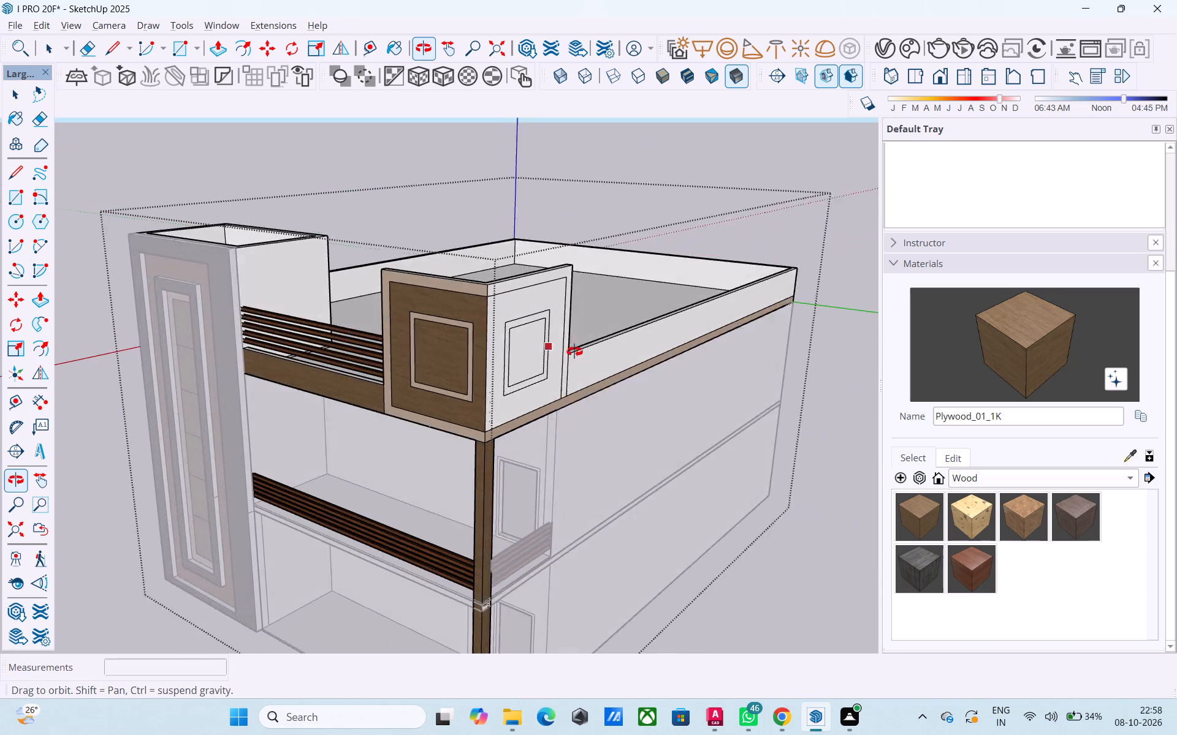
{"action": "middle_click_drag", "start_coordinate": [574, 352], "coordinate": [343, 307]}
{"action": "scroll", "coordinate": [340, 307], "scroll_direction": "up", "scroll_amount": 4}
{"action": "scroll", "coordinate": [351, 301], "scroll_direction": "down", "scroll_amount": 3}
{"action": "middle_click_drag", "start_coordinate": [357, 300], "coordinate": [414, 312]}
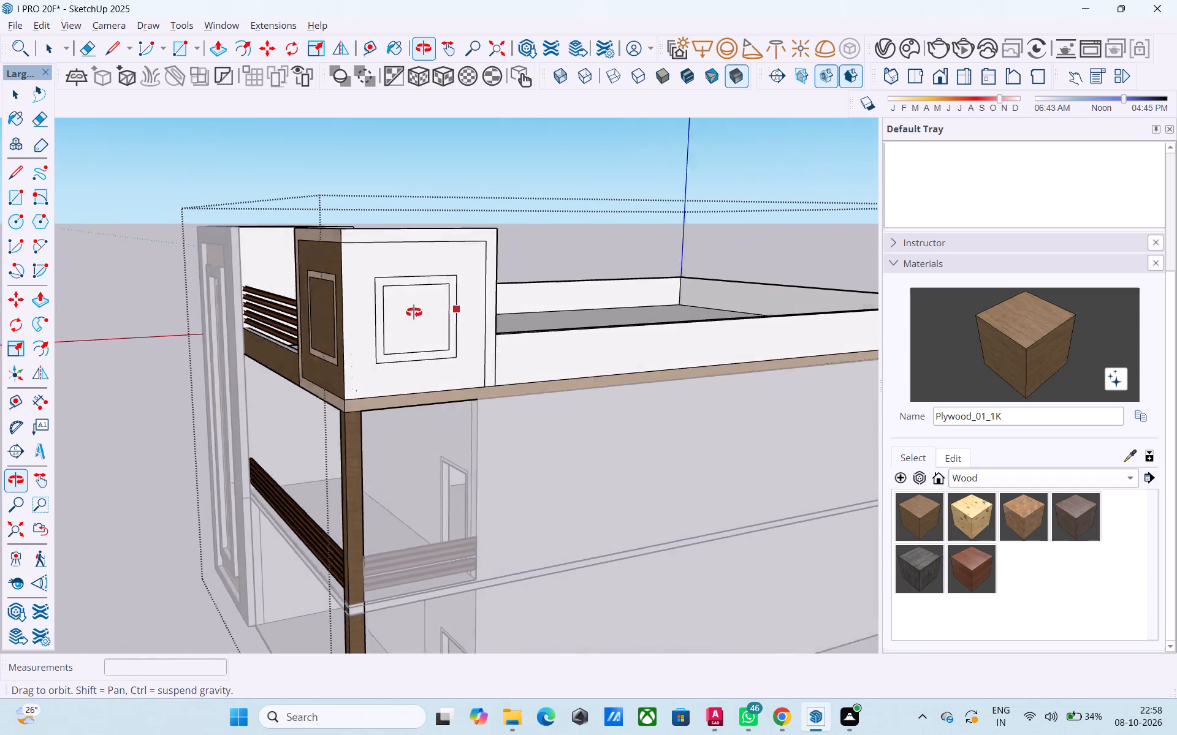
{"action": "middle_click_drag", "start_coordinate": [414, 312], "coordinate": [414, 313]}
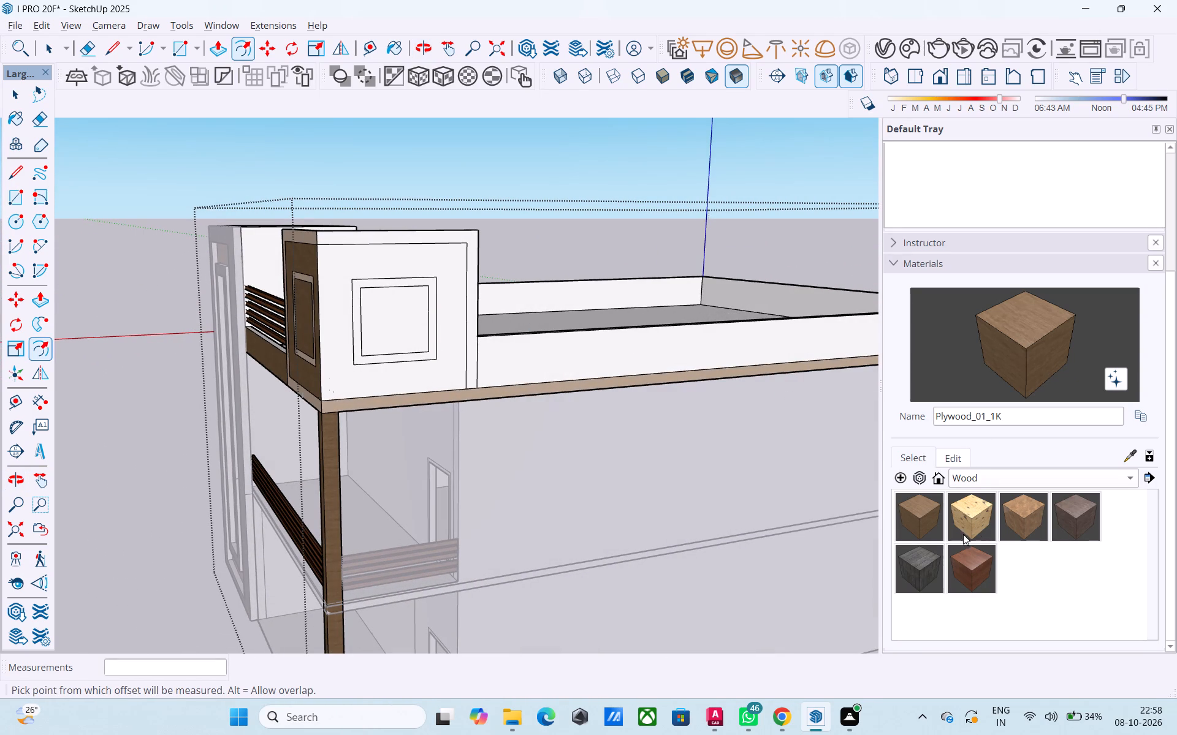
{"action": "left_click", "coordinate": [920, 521]}
{"action": "left_click", "coordinate": [454, 352]}
{"action": "left_click", "coordinate": [397, 330]}
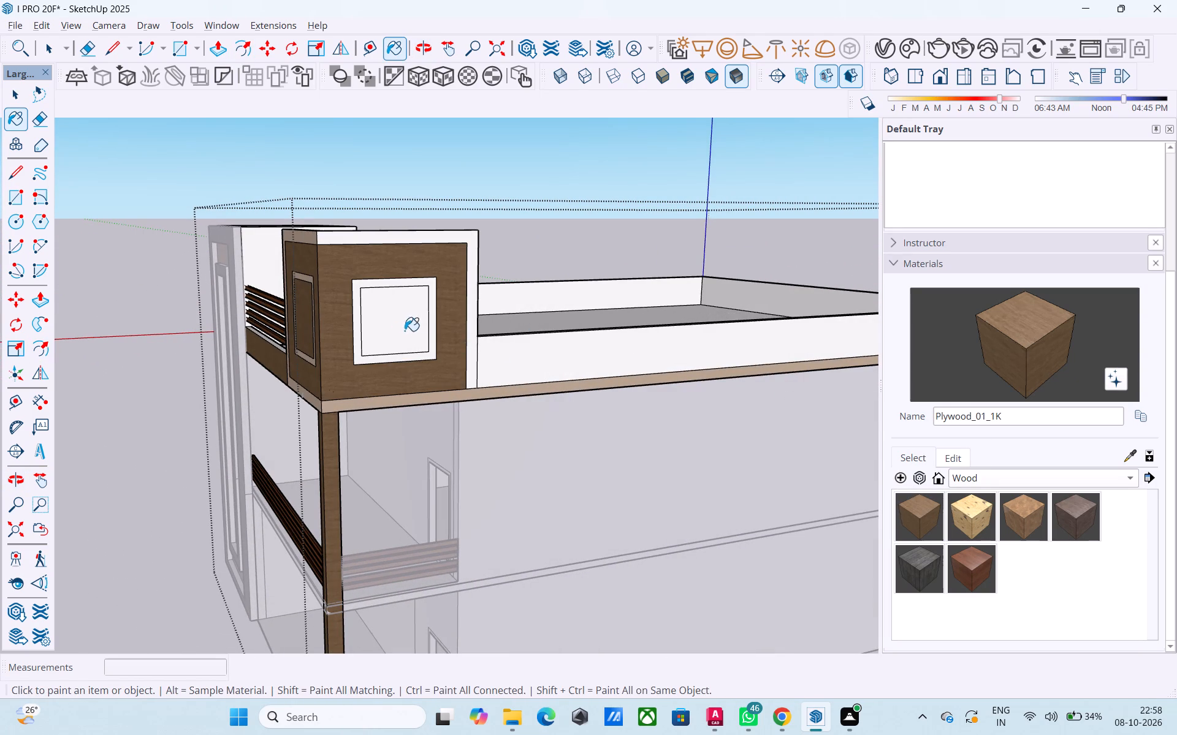
Paint the outer border of the corner panel's side face with the in-model material ThomThom - Complexion1.
{"action": "left_click", "coordinate": [967, 477]}
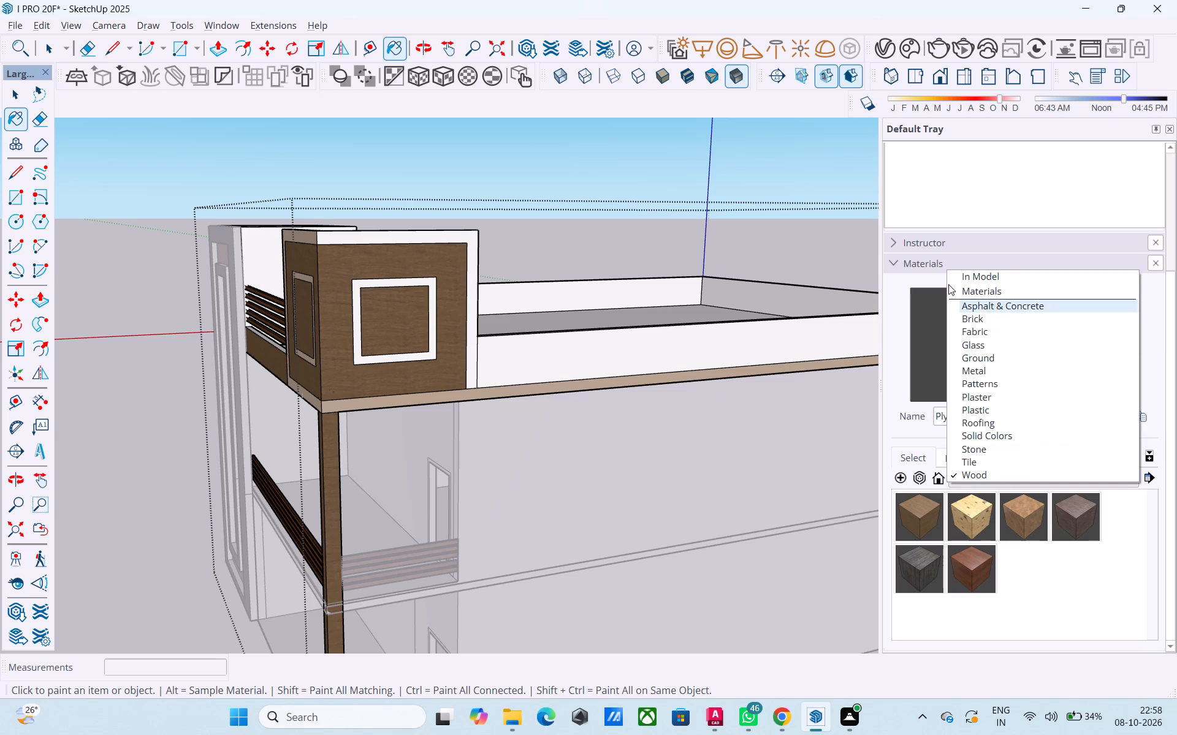
{"action": "left_click", "coordinate": [962, 276]}
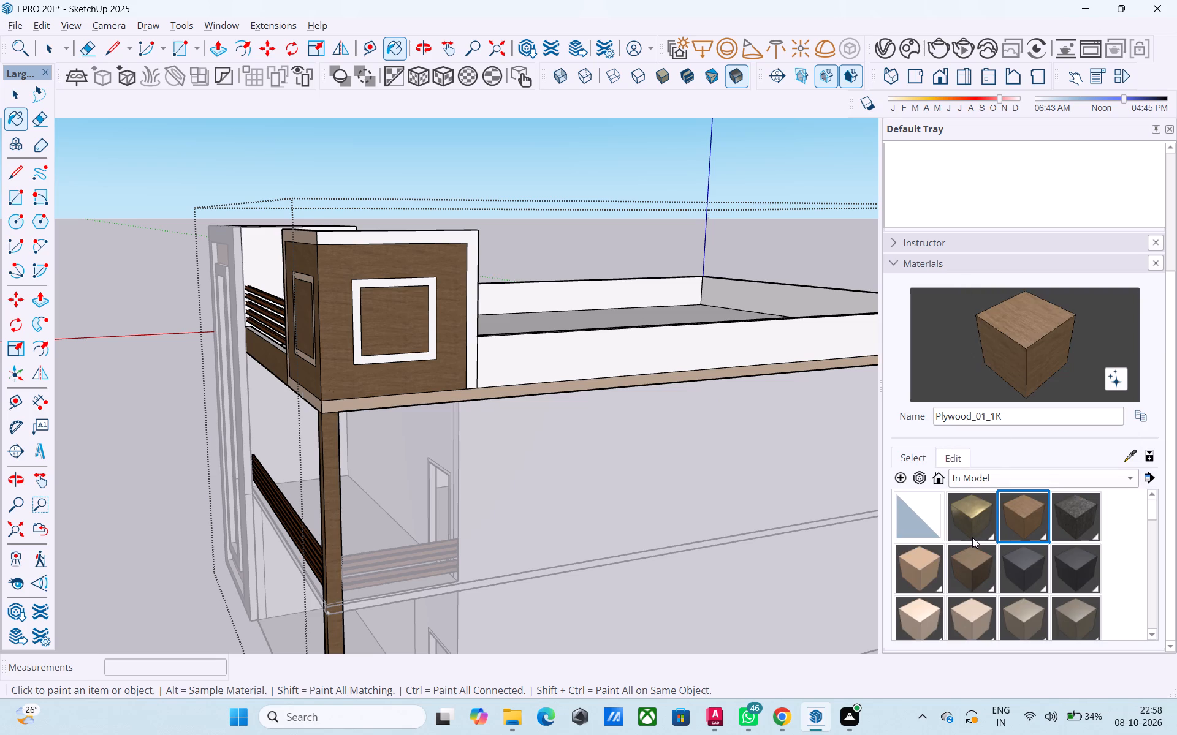
{"action": "left_click", "coordinate": [927, 624]}
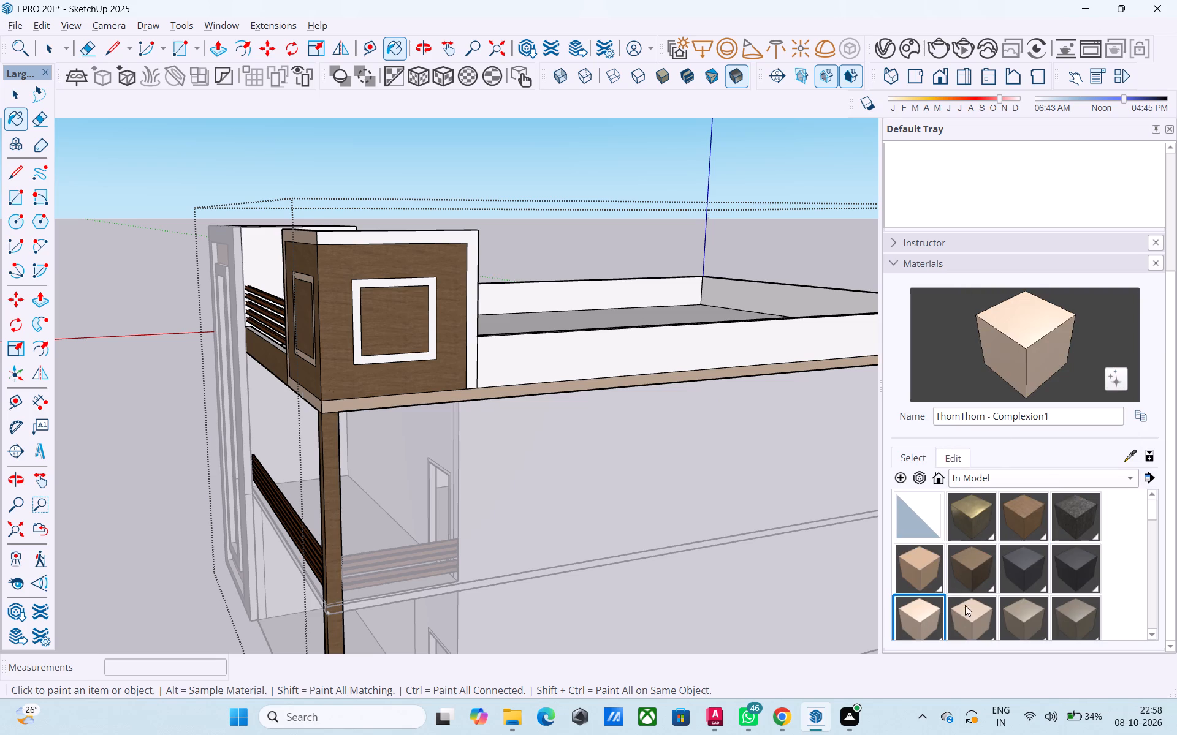
{"action": "left_click", "coordinate": [472, 346]}
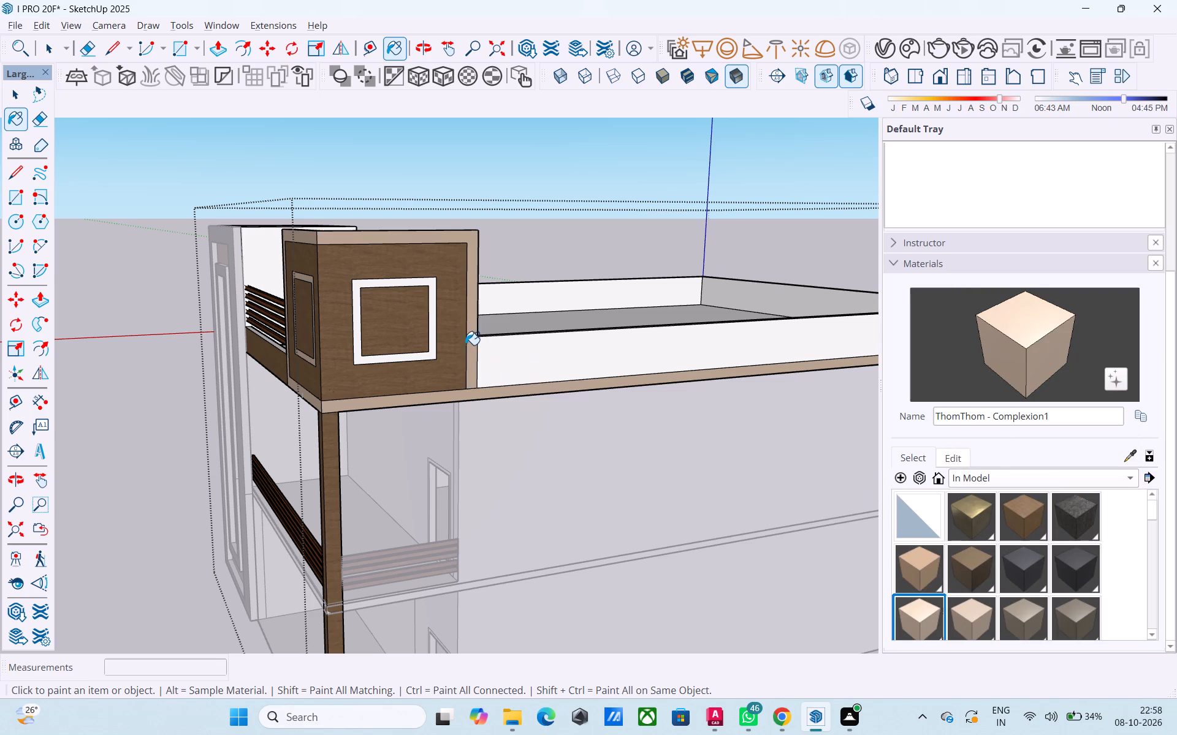
Paint the inner frame on the corner panel's side face with ThomThom - Complexion1 and finish editing the group.
{"action": "left_click", "coordinate": [431, 327]}
{"action": "middle_click_drag", "start_coordinate": [363, 386], "coordinate": [657, 357]}
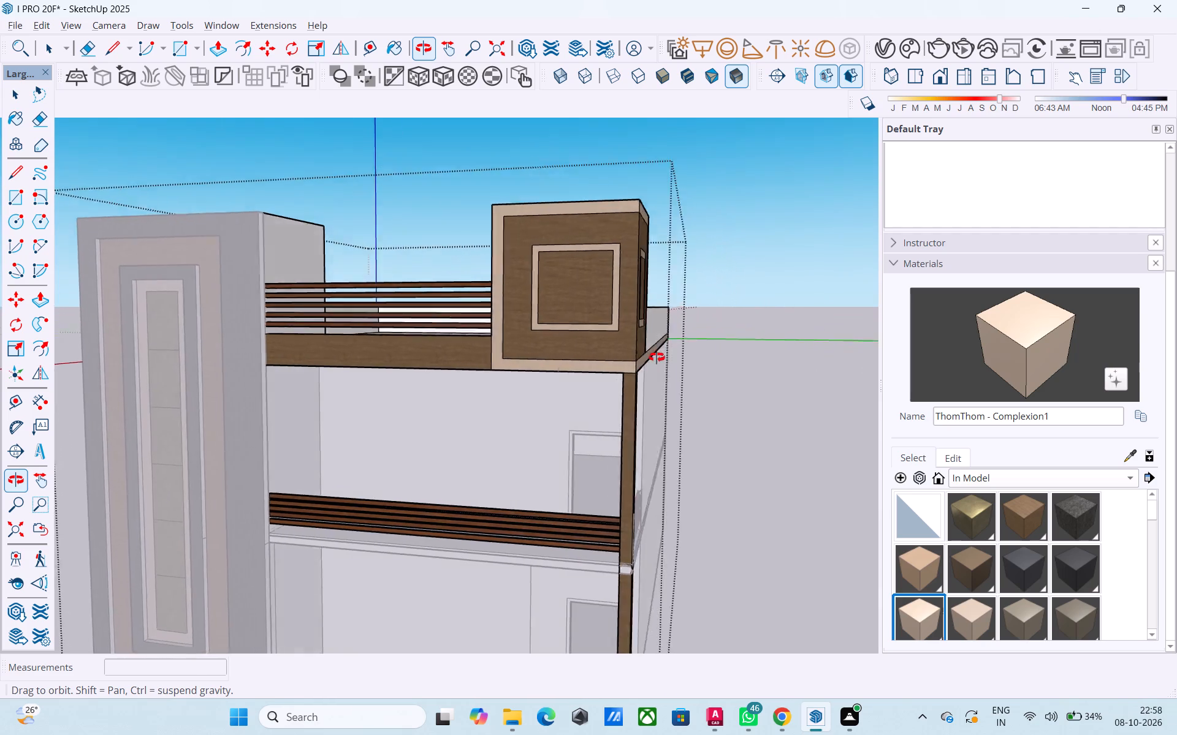
{"action": "middle_click_drag", "start_coordinate": [657, 357], "coordinate": [623, 374]}
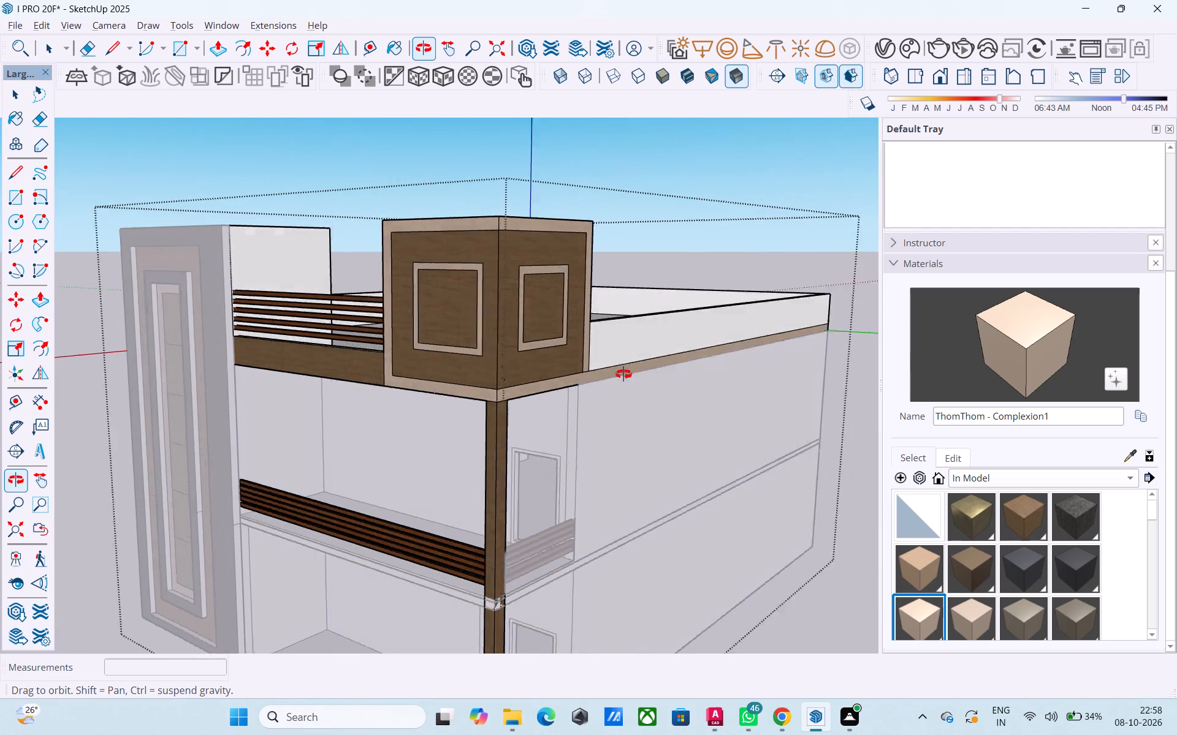
{"action": "middle_click_drag", "start_coordinate": [623, 374], "coordinate": [747, 381]}
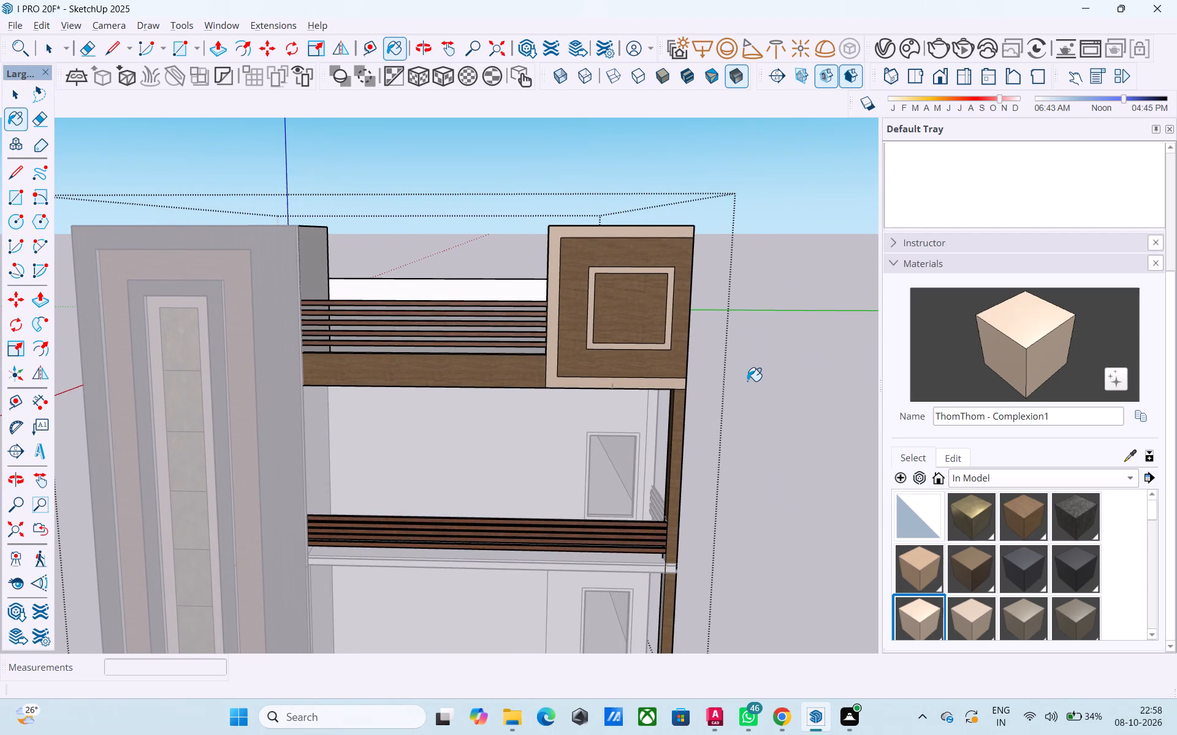
{"action": "middle_click_drag", "start_coordinate": [747, 381], "coordinate": [384, 412]}
{"action": "scroll", "coordinate": [383, 410], "scroll_direction": "down", "scroll_amount": 3}
{"action": "middle_click_drag", "start_coordinate": [417, 398], "coordinate": [650, 380]}
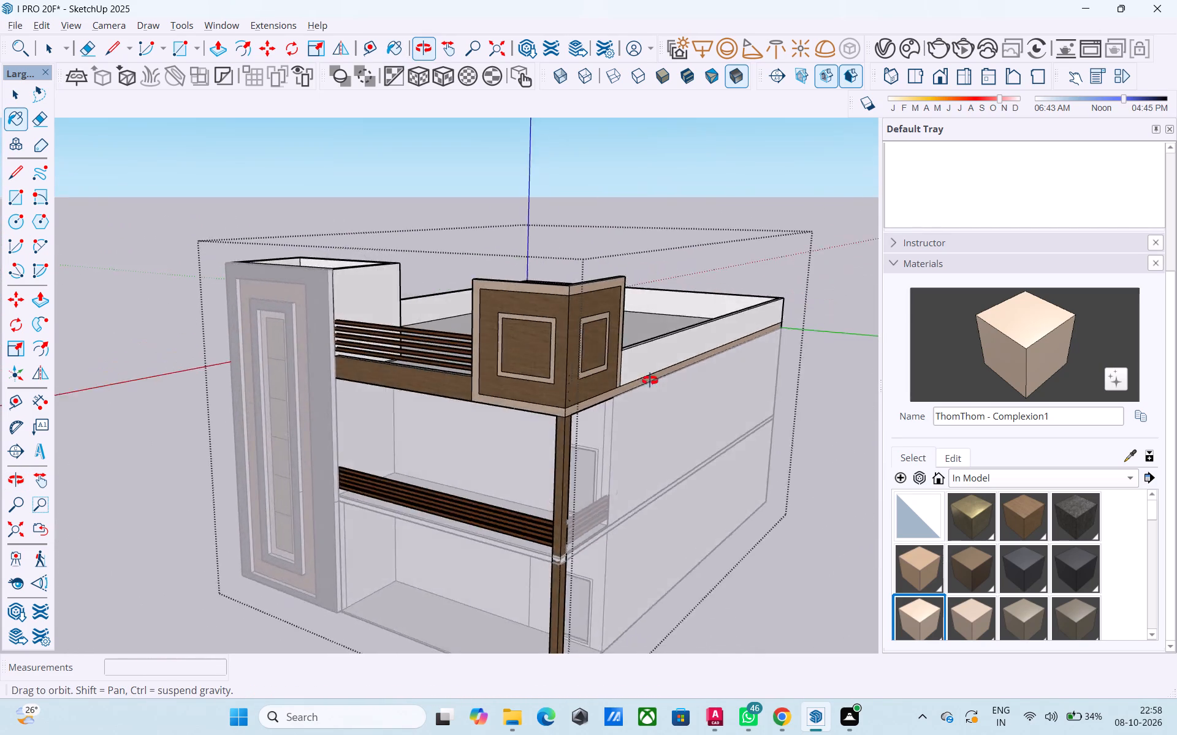
{"action": "middle_click_drag", "start_coordinate": [650, 380], "coordinate": [744, 381]}
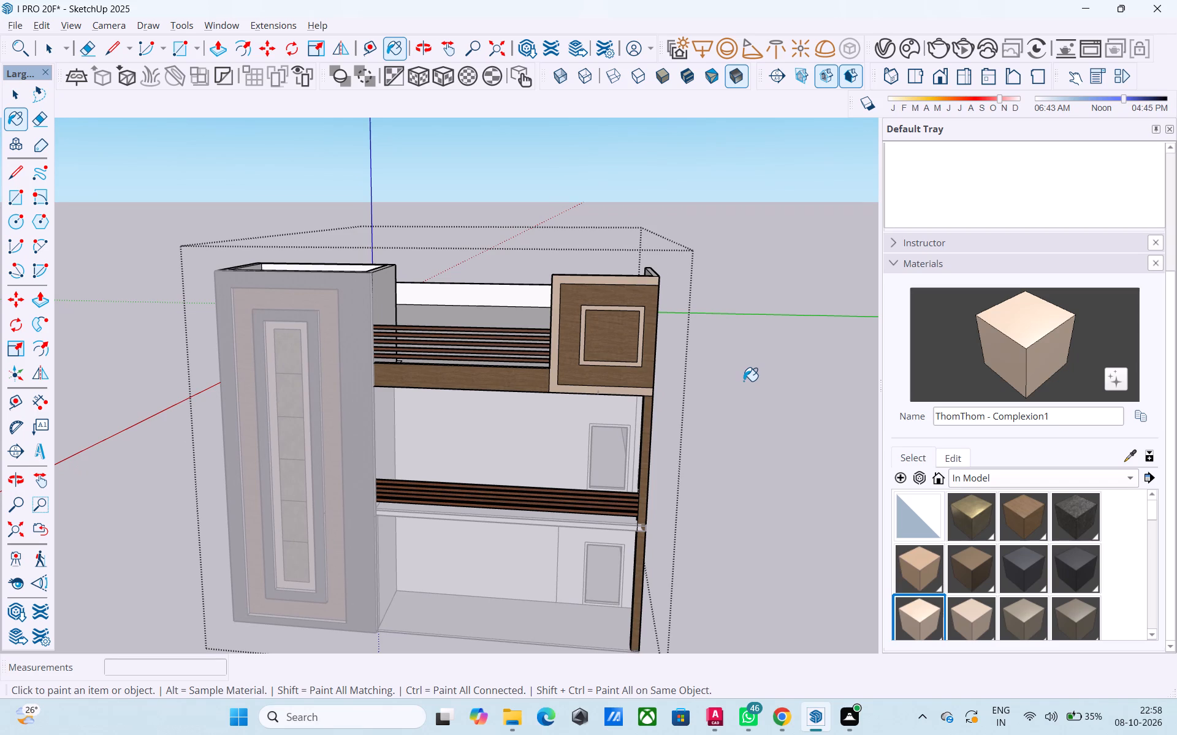
{"action": "key", "text": "space"}
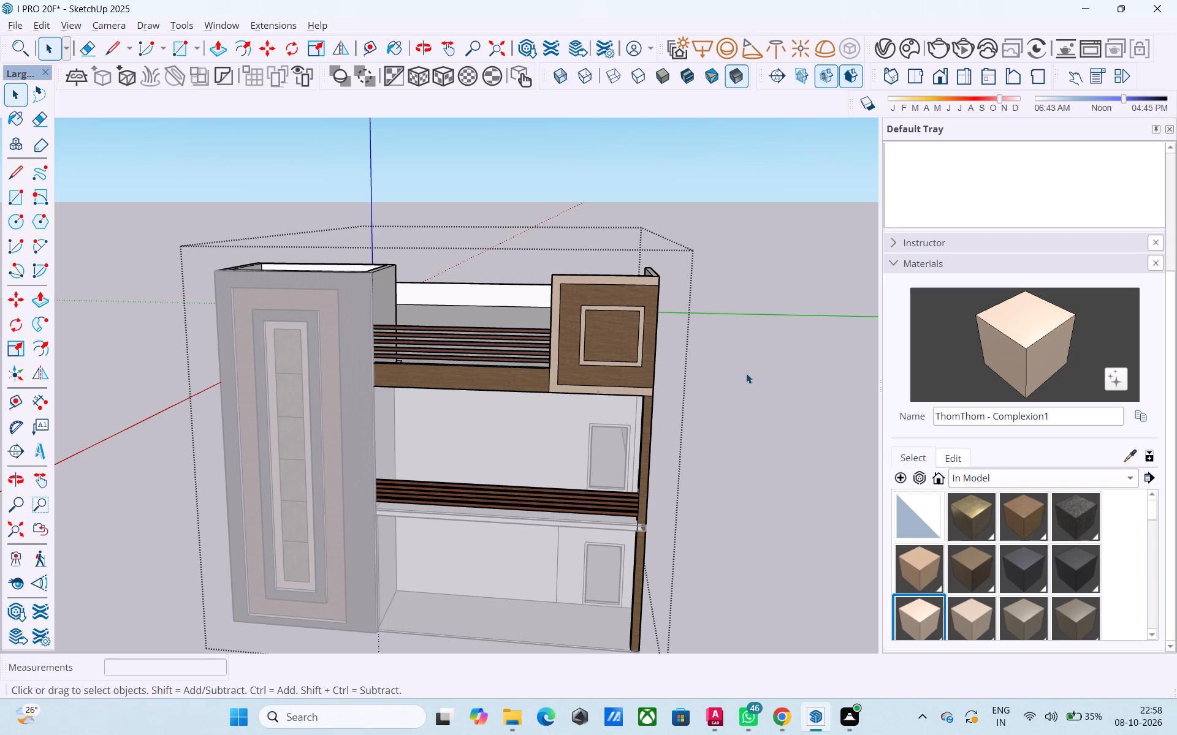
{"action": "scroll", "coordinate": [746, 373], "scroll_direction": "down", "scroll_amount": 3}
{"action": "left_click", "coordinate": [746, 373]}
Examine the house's front facade, tower, railings and corner panel from several angles.
{"action": "middle_click_drag", "start_coordinate": [664, 405], "coordinate": [690, 326]}
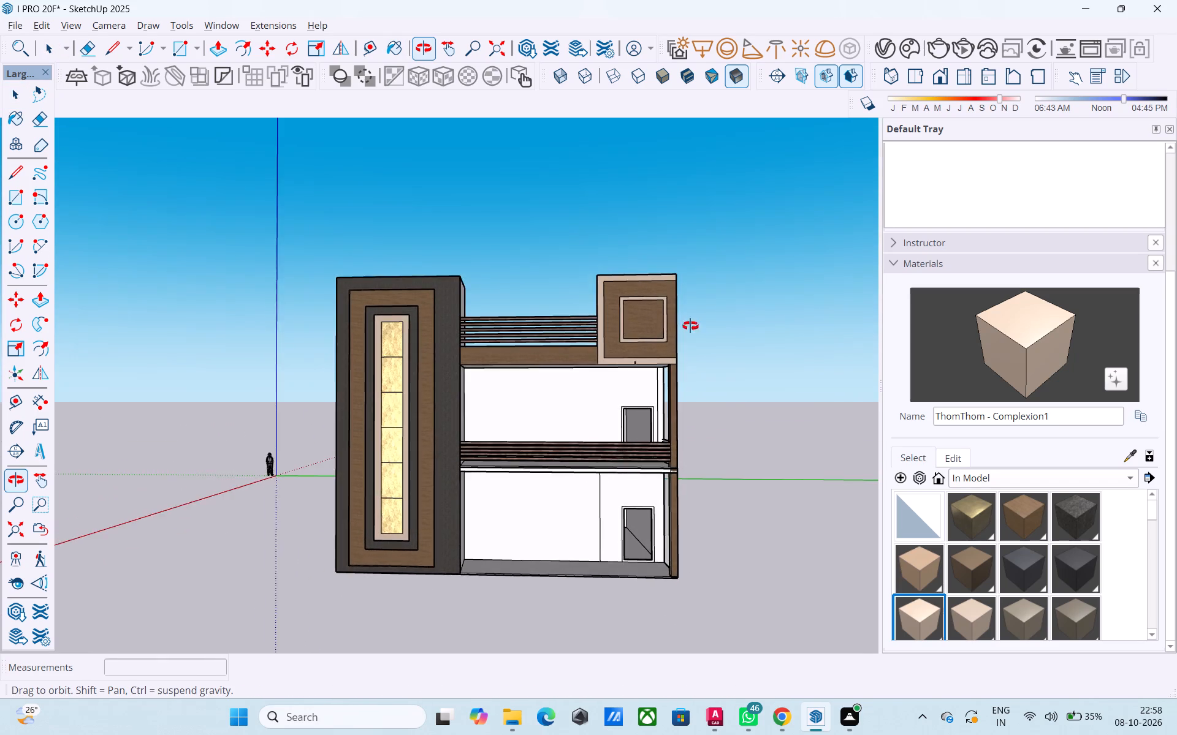
{"action": "middle_click_drag", "start_coordinate": [690, 326], "coordinate": [704, 339]}
{"action": "middle_click_drag", "start_coordinate": [678, 365], "coordinate": [708, 344]}
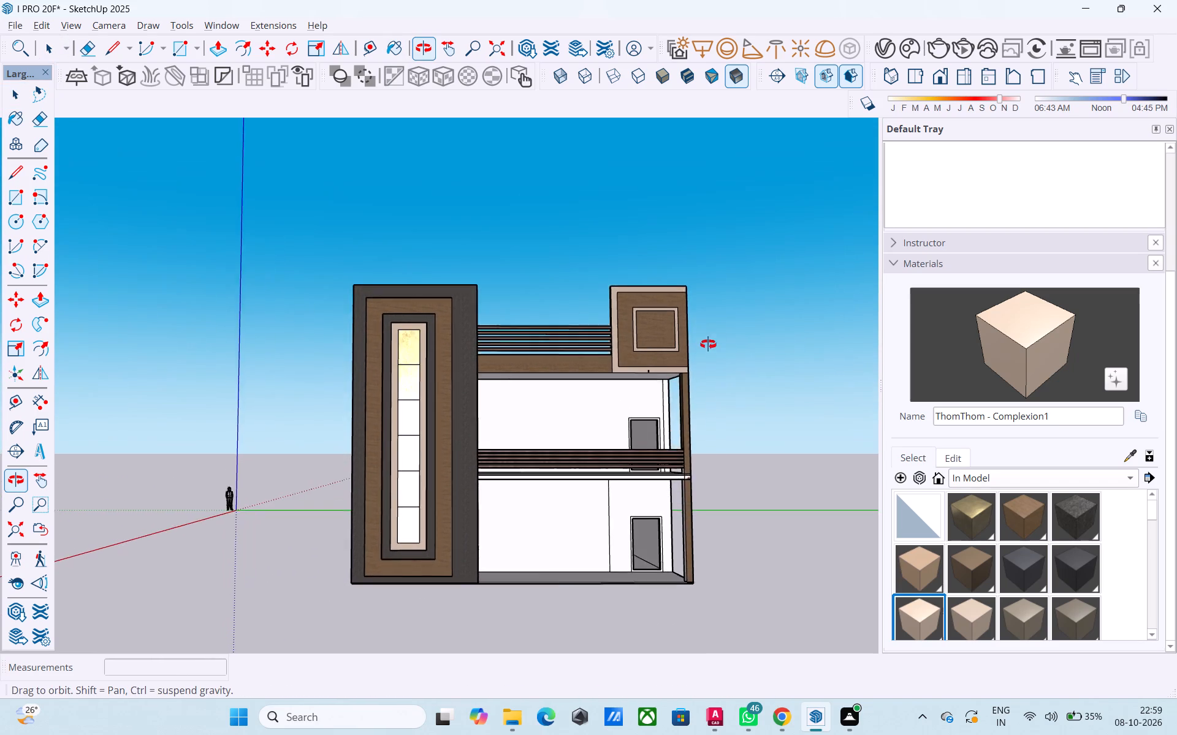
{"action": "middle_click_drag", "start_coordinate": [708, 344], "coordinate": [707, 344]}
{"action": "scroll", "coordinate": [697, 391], "scroll_direction": "up", "scroll_amount": 5}
{"action": "scroll", "coordinate": [680, 402], "scroll_direction": "down", "scroll_amount": 3}
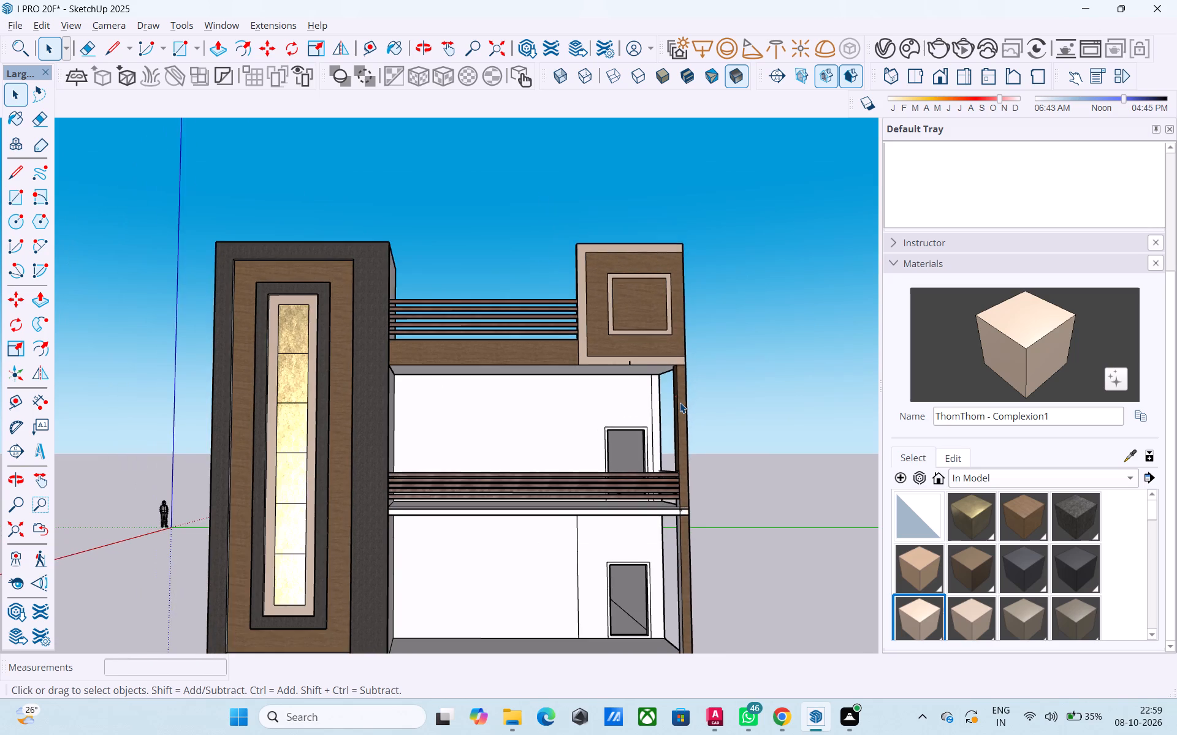
{"action": "middle_click_drag", "start_coordinate": [680, 402], "coordinate": [718, 371], "text": "shift"}
{"action": "scroll", "coordinate": [718, 371], "scroll_direction": "down", "scroll_amount": 1}
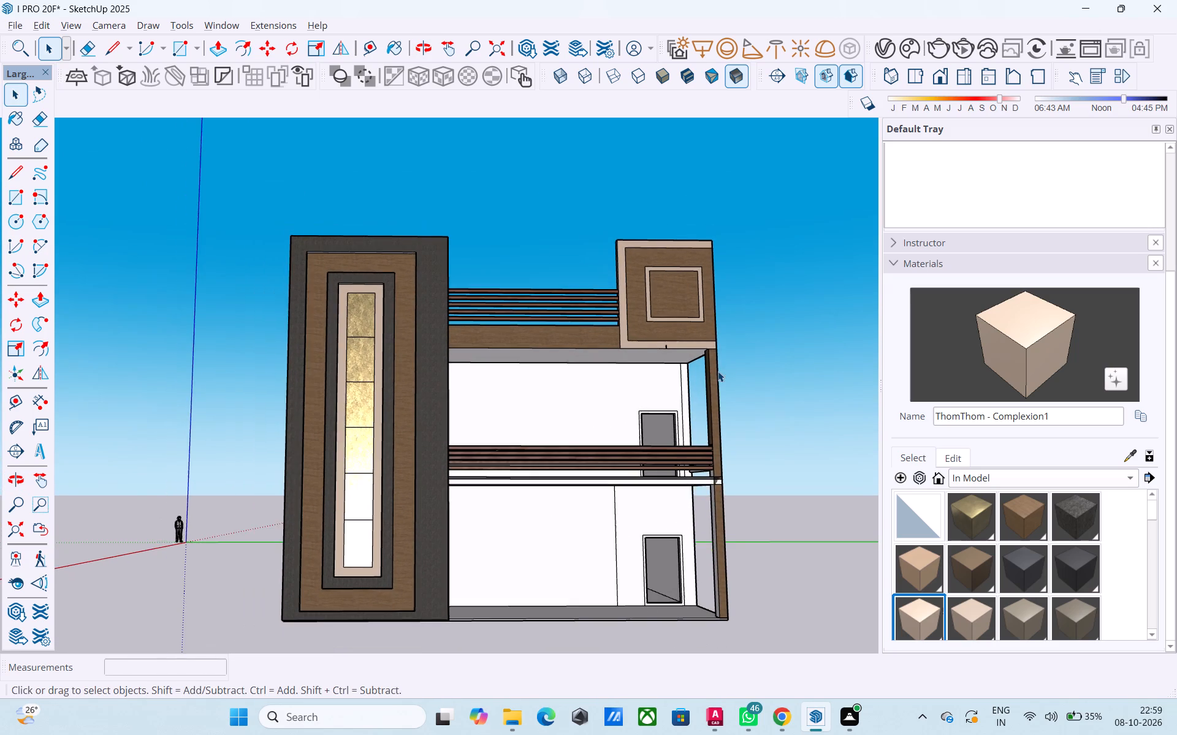
{"action": "middle_click_drag", "start_coordinate": [701, 395], "coordinate": [646, 467]}
{"action": "scroll", "coordinate": [551, 491], "scroll_direction": "up", "scroll_amount": 5}
{"action": "scroll", "coordinate": [546, 493], "scroll_direction": "down", "scroll_amount": 1}
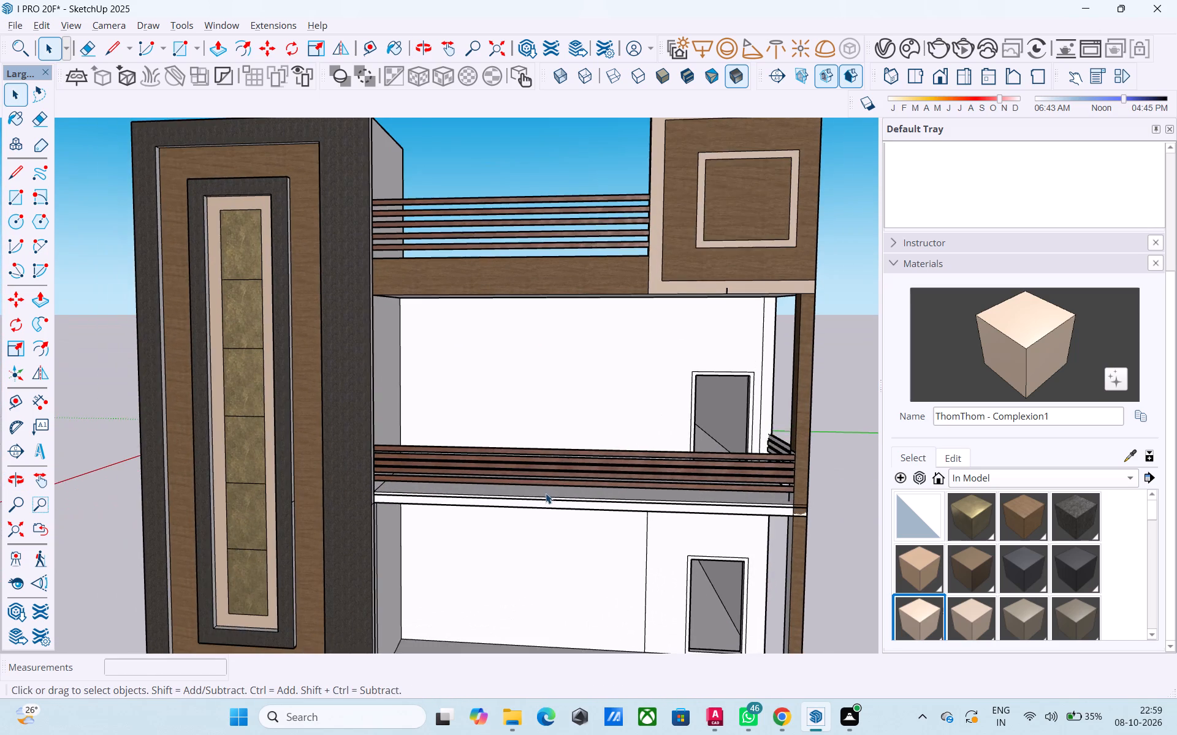
{"action": "middle_click_drag", "start_coordinate": [546, 493], "coordinate": [587, 463]}
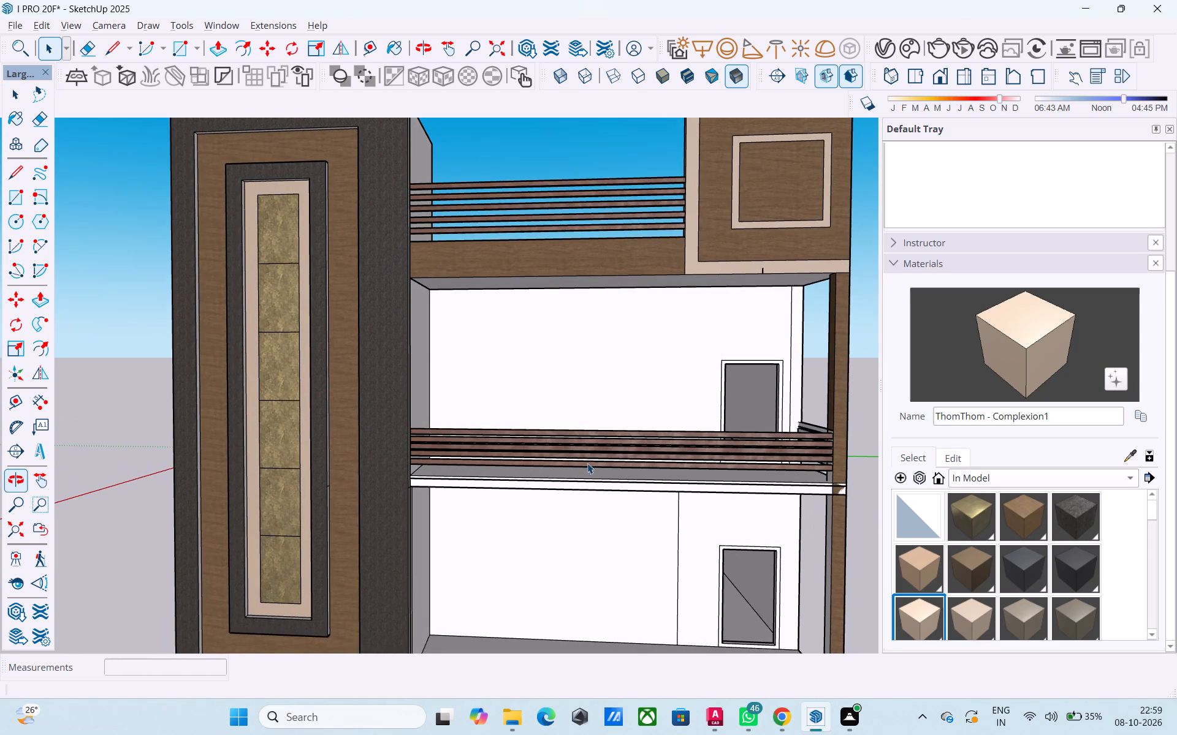
{"action": "scroll", "coordinate": [595, 390], "scroll_direction": "down", "scroll_amount": 3}
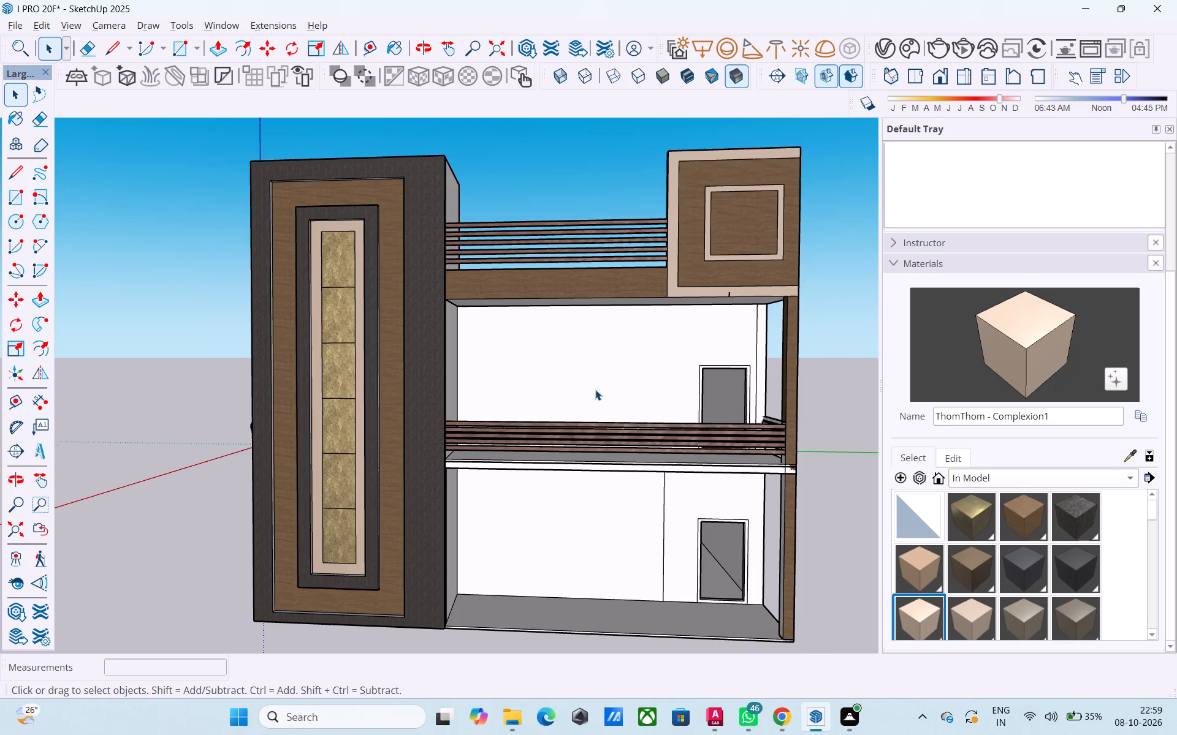
{"action": "scroll", "coordinate": [596, 390], "scroll_direction": "up", "scroll_amount": 5}
{"action": "middle_click_drag", "start_coordinate": [744, 391], "coordinate": [616, 391], "text": "shift"}
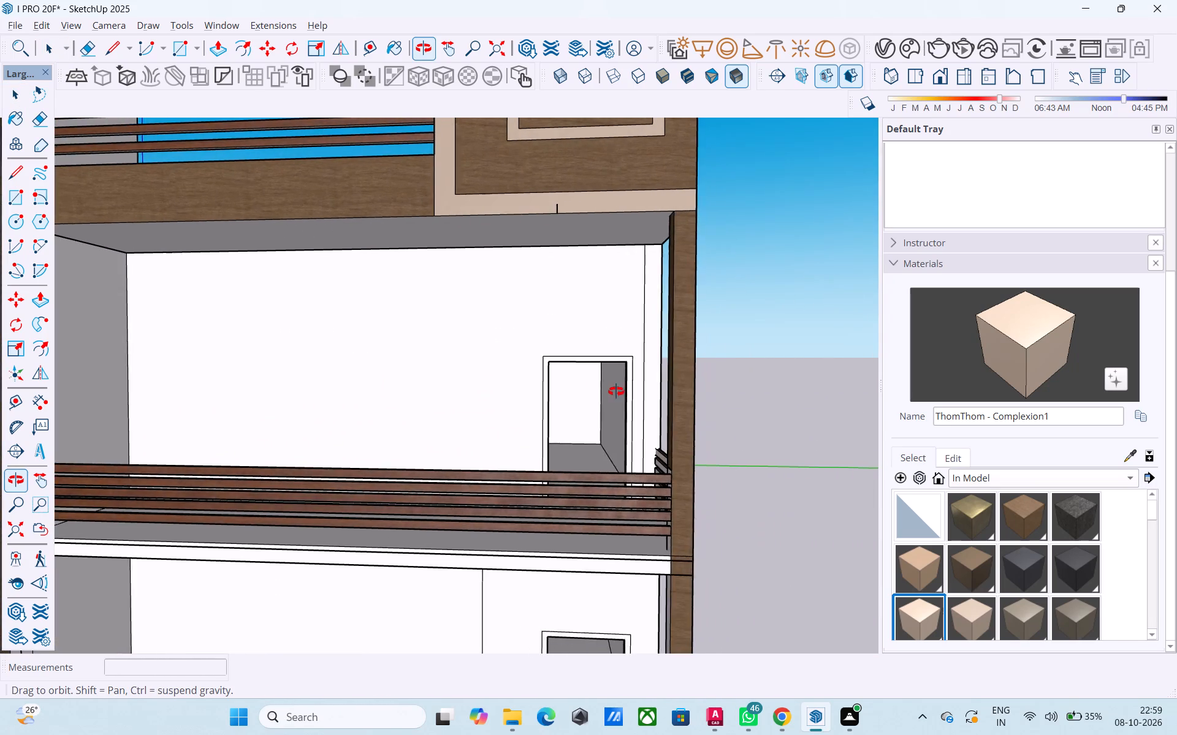
{"action": "middle_click_drag", "start_coordinate": [616, 391], "coordinate": [779, 417], "text": "shift"}
{"action": "scroll", "coordinate": [781, 416], "scroll_direction": "down", "scroll_amount": 7}
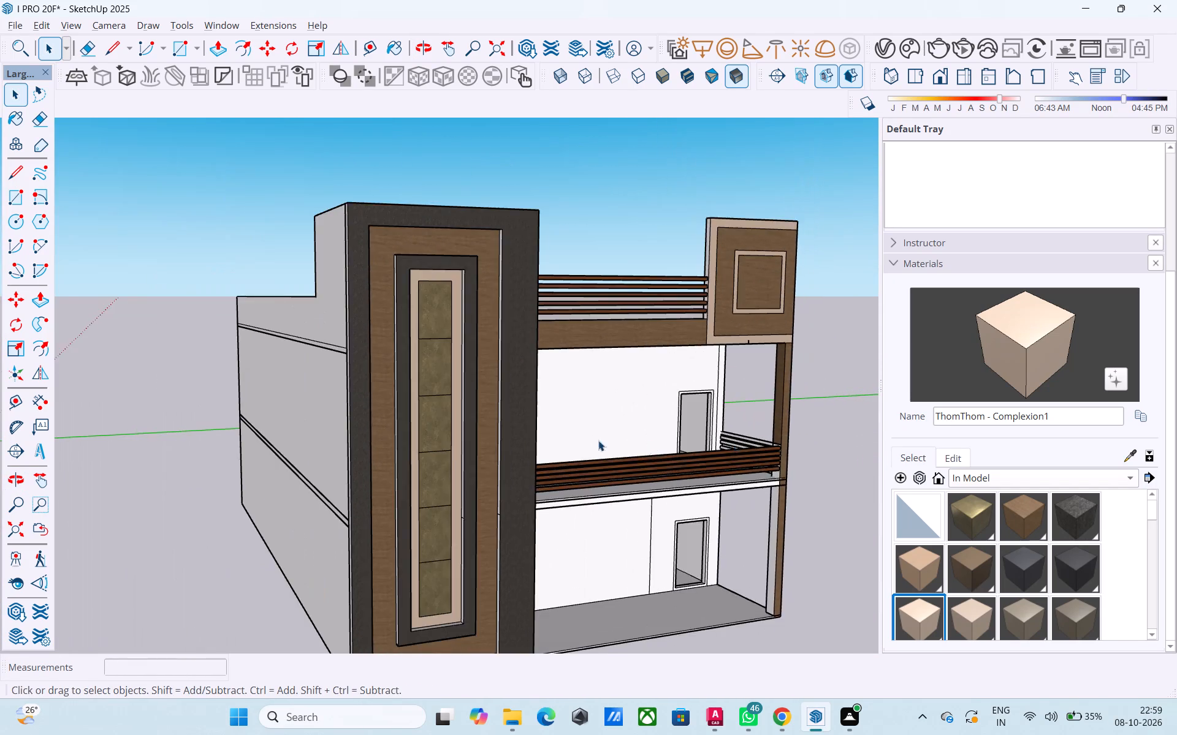
{"action": "scroll", "coordinate": [586, 441], "scroll_direction": "down", "scroll_amount": 4}
{"action": "middle_click_drag", "start_coordinate": [642, 445], "coordinate": [523, 459]}
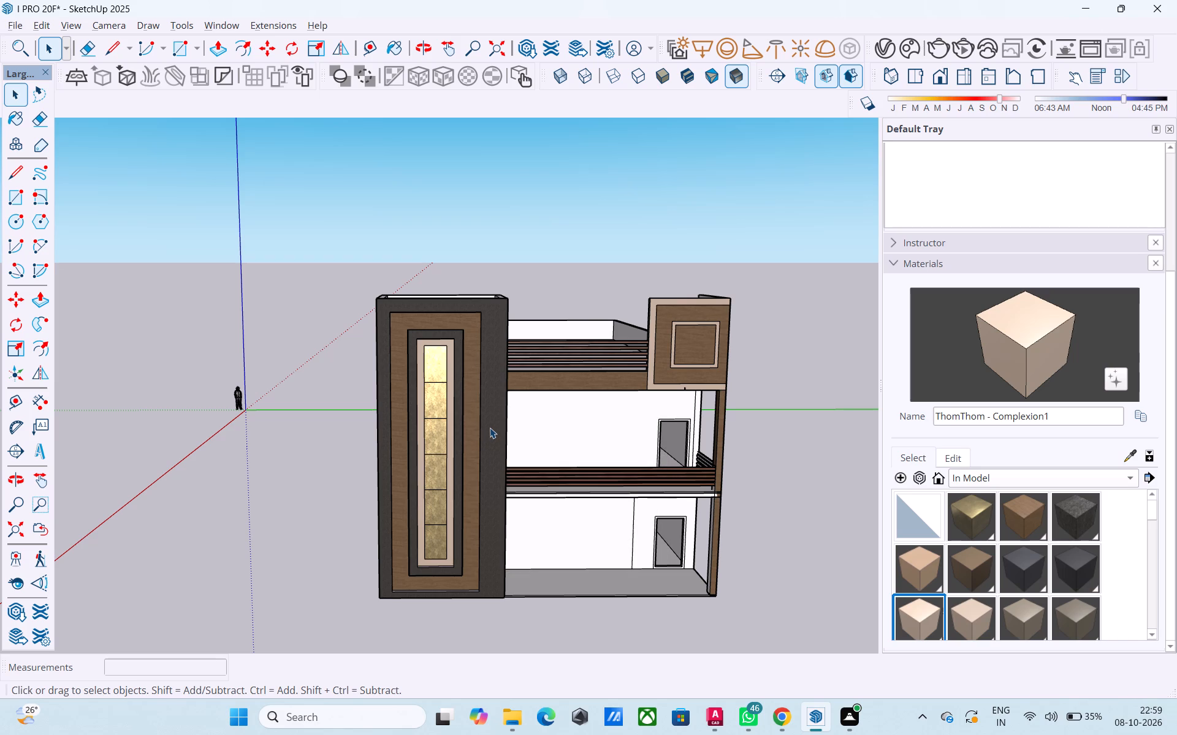
{"action": "scroll", "coordinate": [490, 428], "scroll_direction": "down", "scroll_amount": 1}
{"action": "middle_click_drag", "start_coordinate": [490, 428], "coordinate": [488, 408]}
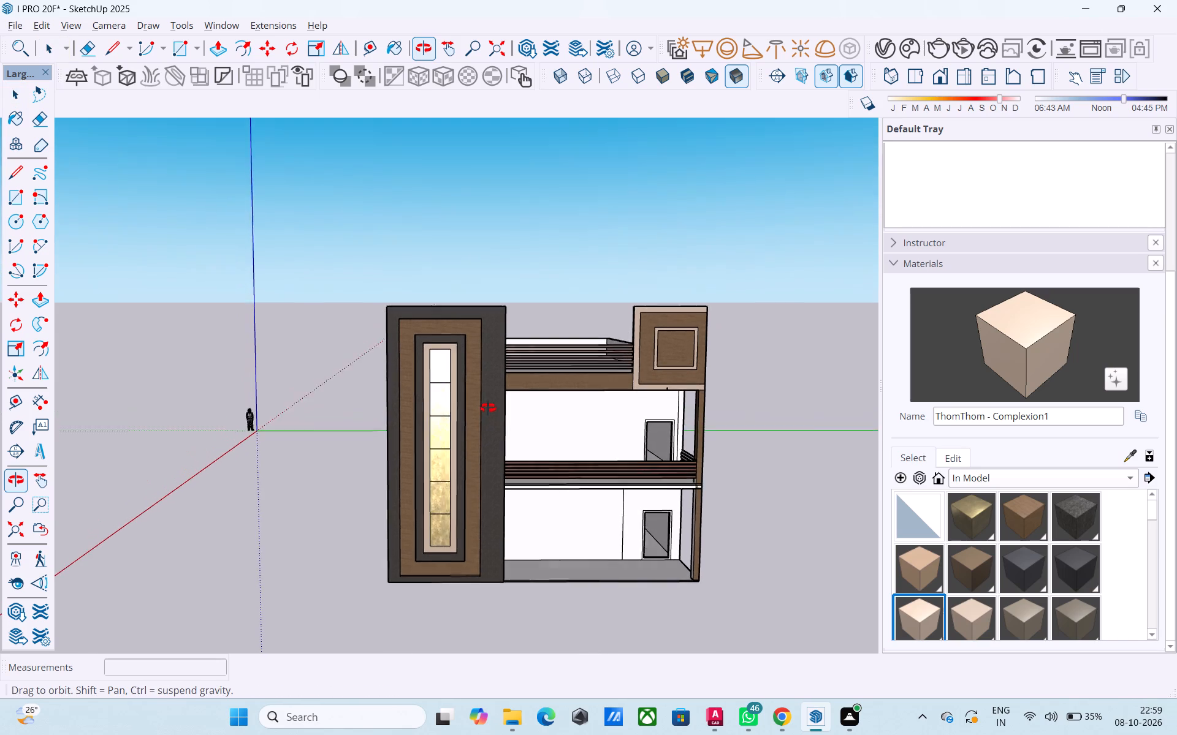
{"action": "middle_click_drag", "start_coordinate": [488, 408], "coordinate": [489, 404]}
{"action": "scroll", "coordinate": [959, 533], "scroll_direction": "down", "scroll_amount": 5}
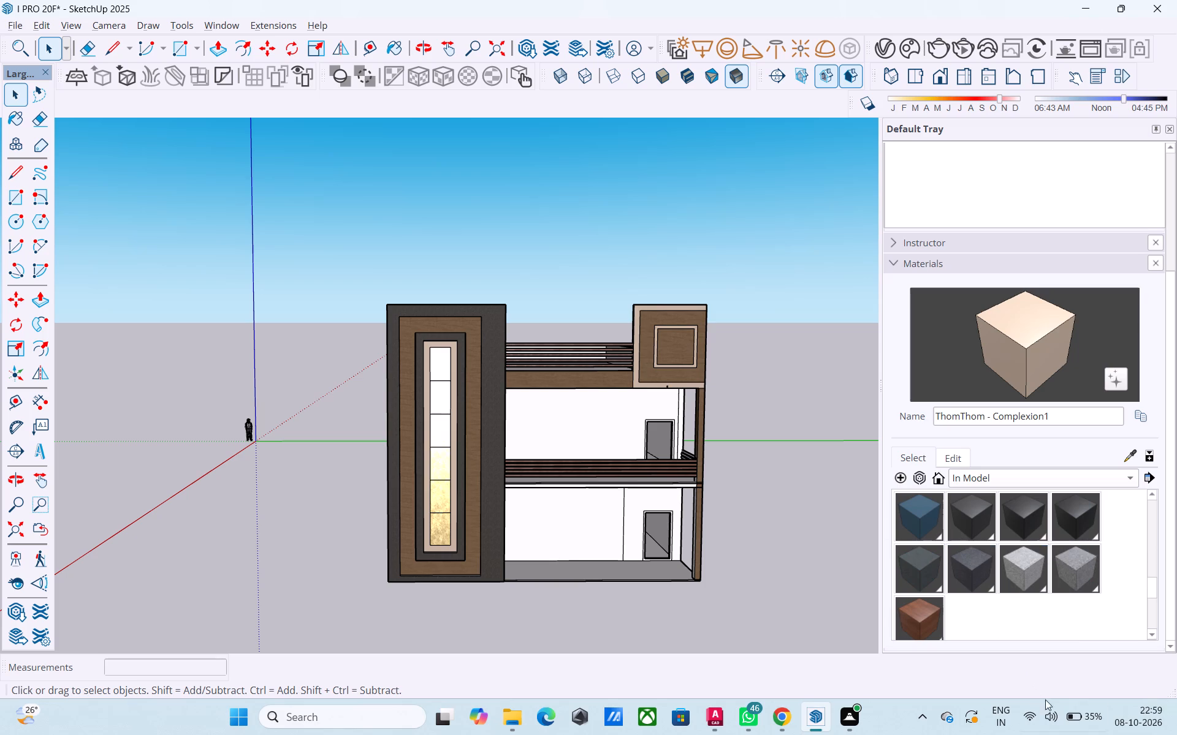
Switch on the laptop's energy saver in the Windows quick settings.
{"action": "left_click", "coordinate": [1068, 714]}
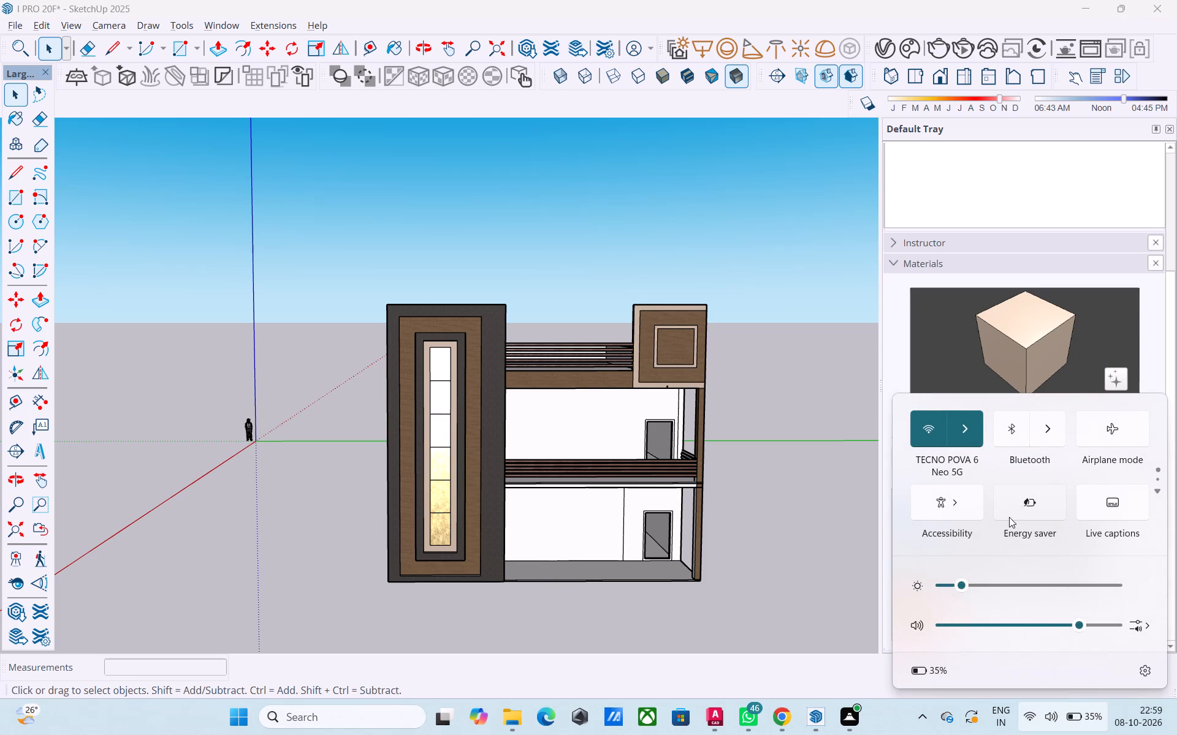
{"action": "left_click", "coordinate": [1009, 517]}
{"action": "left_click", "coordinate": [829, 575]}
Open the house group for editing and select the narrow front face of the ground-floor slab beside the tower's base.
{"action": "scroll", "coordinate": [829, 575], "scroll_direction": "down", "scroll_amount": 2}
{"action": "middle_click_drag", "start_coordinate": [829, 575], "coordinate": [722, 603]}
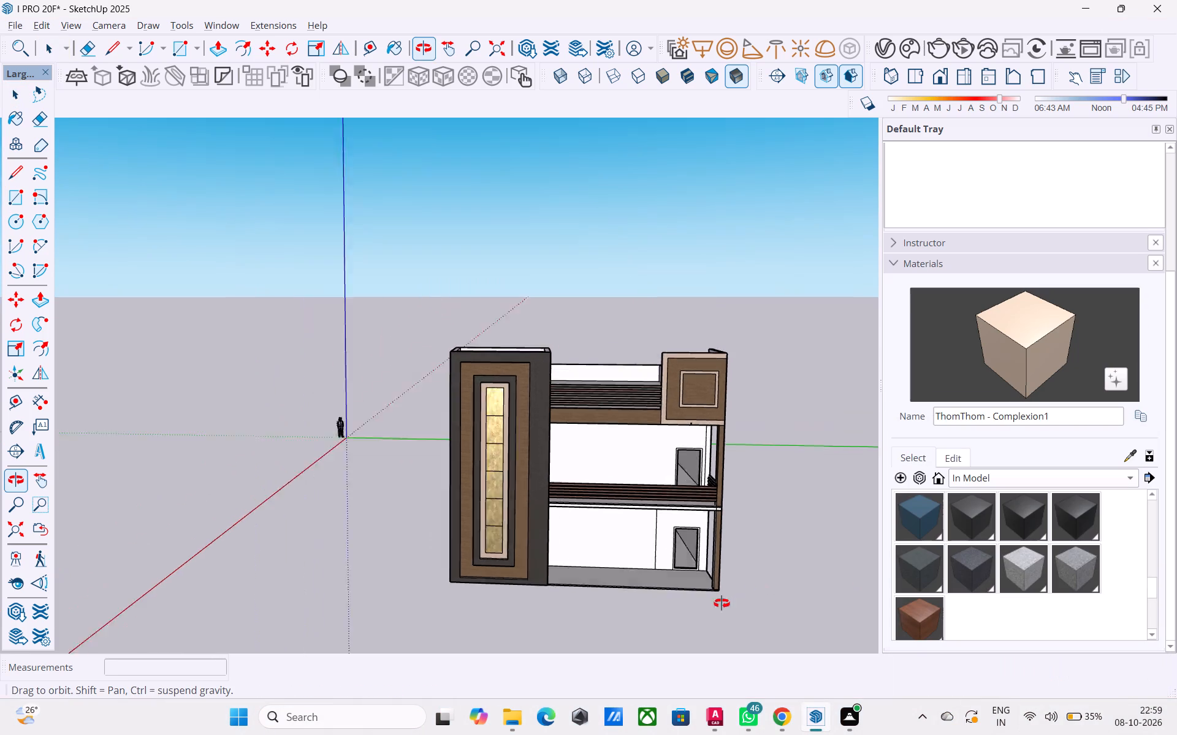
{"action": "middle_click_drag", "start_coordinate": [722, 603], "coordinate": [615, 540]}
{"action": "middle_click_drag", "start_coordinate": [615, 541], "coordinate": [725, 541]}
{"action": "middle_click_drag", "start_coordinate": [571, 540], "coordinate": [680, 537]}
{"action": "middle_click_drag", "start_coordinate": [627, 564], "coordinate": [638, 559]}
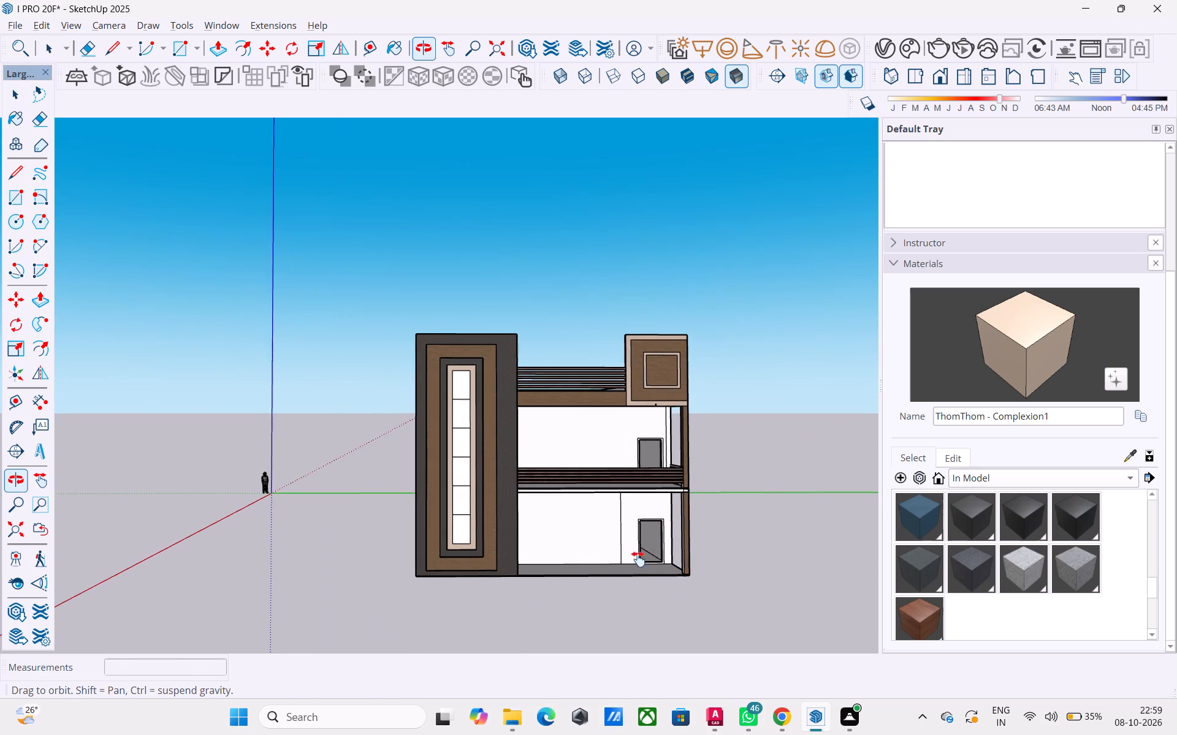
{"action": "middle_click_drag", "start_coordinate": [638, 559], "coordinate": [467, 643]}
{"action": "middle_click_drag", "start_coordinate": [520, 605], "coordinate": [412, 639]}
{"action": "scroll", "coordinate": [451, 631], "scroll_direction": "up", "scroll_amount": 1}
{"action": "middle_click_drag", "start_coordinate": [451, 630], "coordinate": [408, 638]}
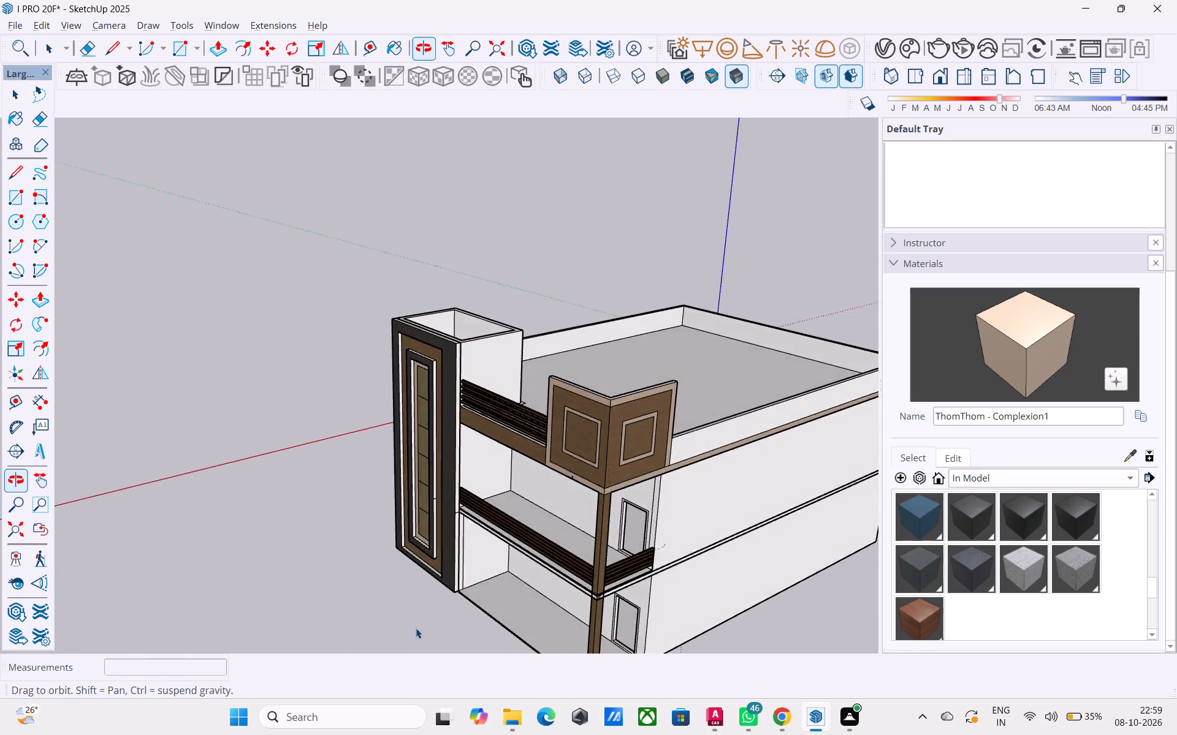
{"action": "scroll", "coordinate": [482, 596], "scroll_direction": "up", "scroll_amount": 16}
{"action": "scroll", "coordinate": [413, 588], "scroll_direction": "up", "scroll_amount": 3}
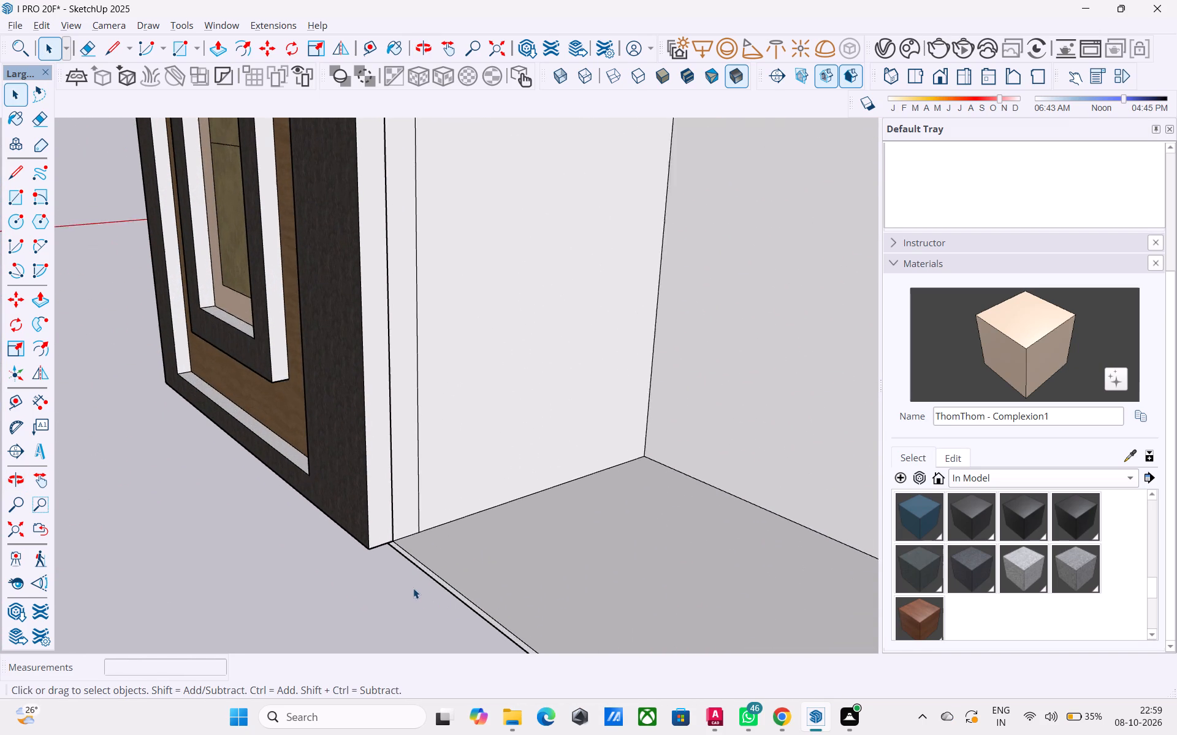
{"action": "scroll", "coordinate": [413, 588], "scroll_direction": "up", "scroll_amount": 1}
{"action": "left_click", "coordinate": [444, 575]}
{"action": "scroll", "coordinate": [443, 578], "scroll_direction": "up", "scroll_amount": 3}
{"action": "double_click", "coordinate": [444, 578]}
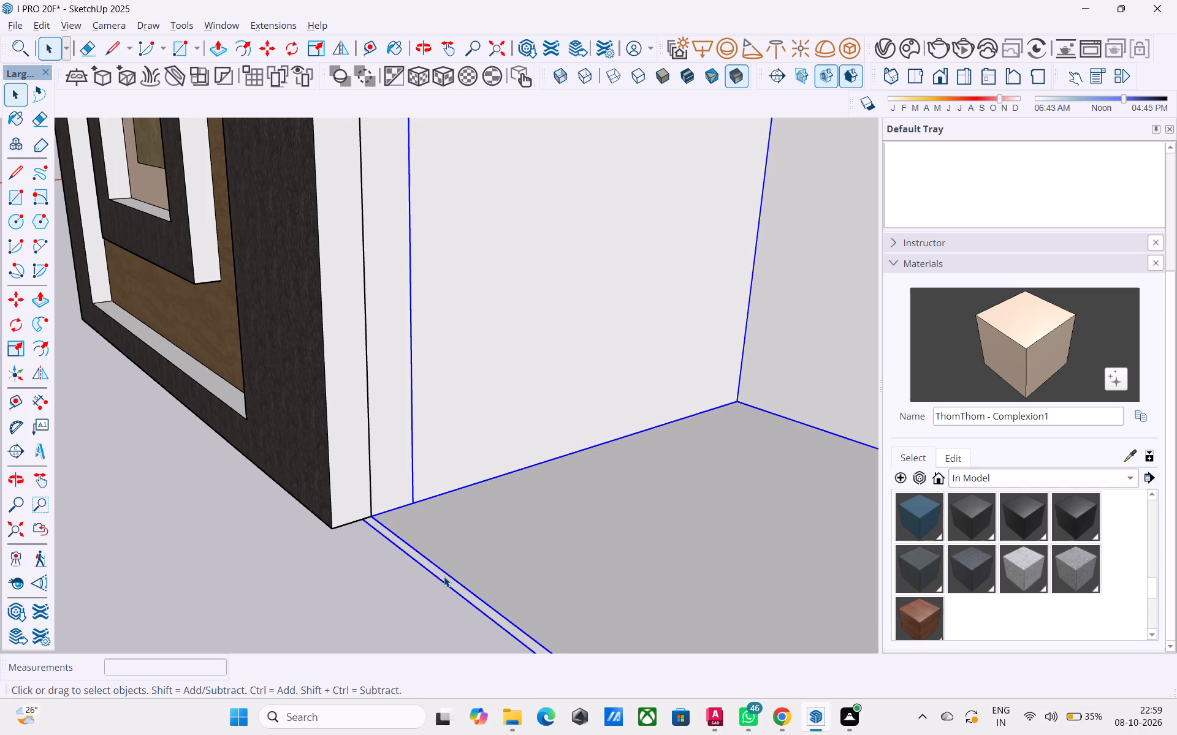
{"action": "left_click", "coordinate": [445, 577]}
{"action": "left_click", "coordinate": [446, 578]}
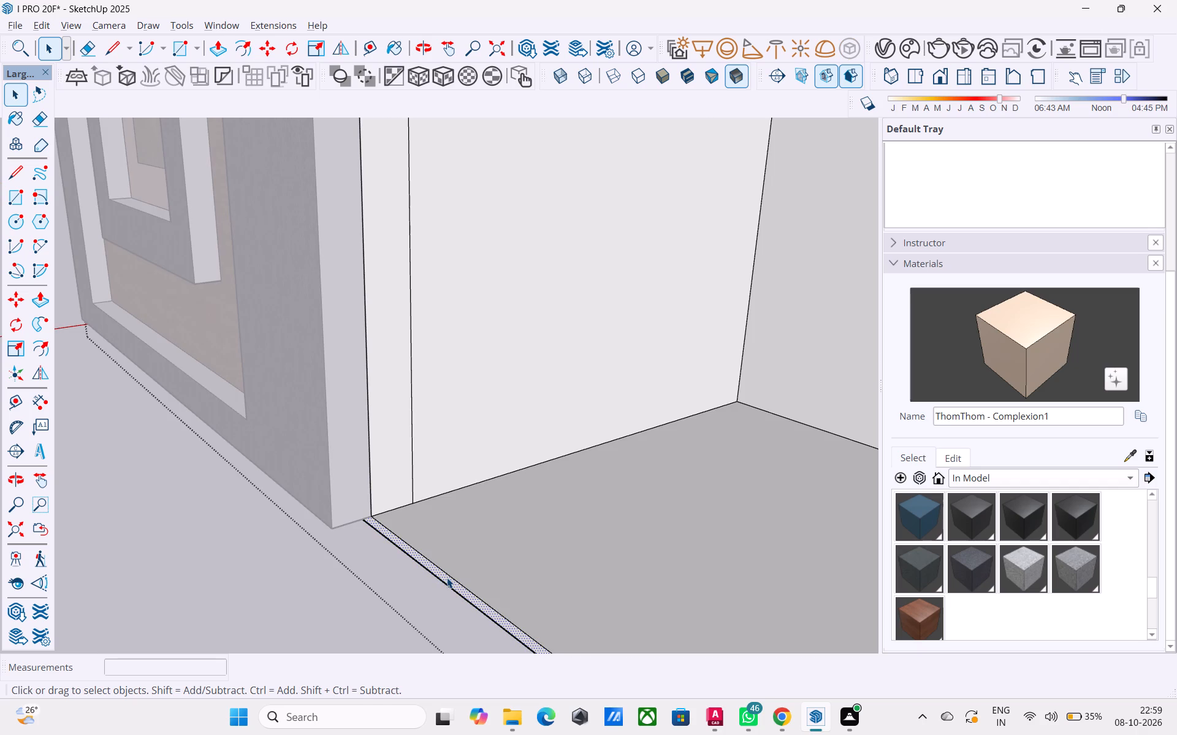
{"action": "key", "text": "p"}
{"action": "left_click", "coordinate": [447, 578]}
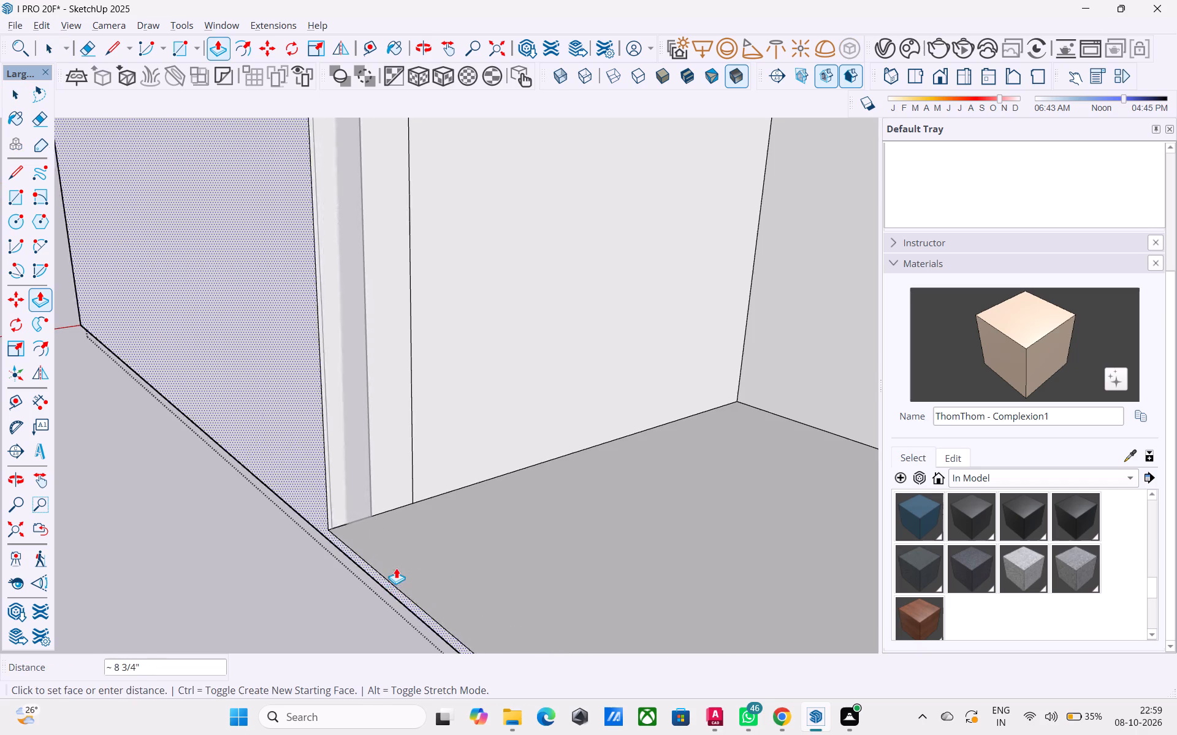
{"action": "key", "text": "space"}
Draw a vertical line across the slab's narrow front face at the tower's inner corner to split off the open part.
{"action": "middle_click_drag", "start_coordinate": [422, 546], "coordinate": [582, 456]}
{"action": "scroll", "coordinate": [423, 547], "scroll_direction": "up", "scroll_amount": 1}
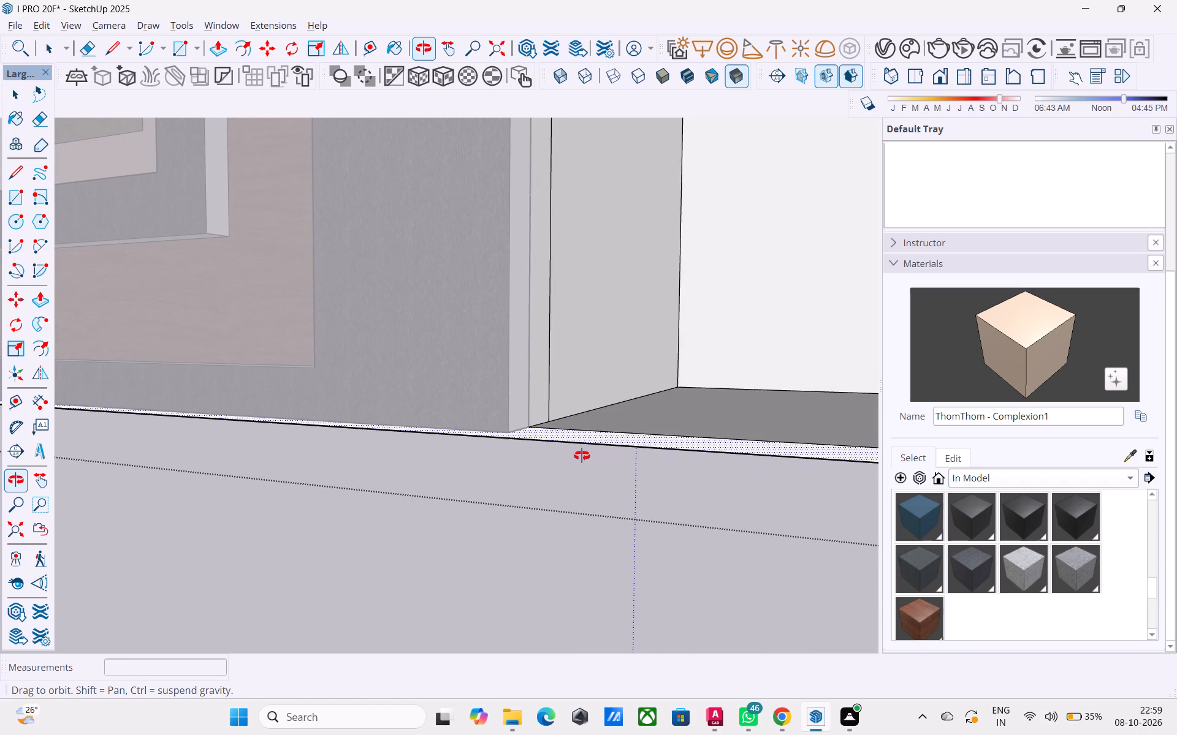
{"action": "middle_click_drag", "start_coordinate": [582, 456], "coordinate": [582, 455]}
{"action": "key", "text": "l"}
{"action": "scroll", "coordinate": [574, 459], "scroll_direction": "up", "scroll_amount": 14}
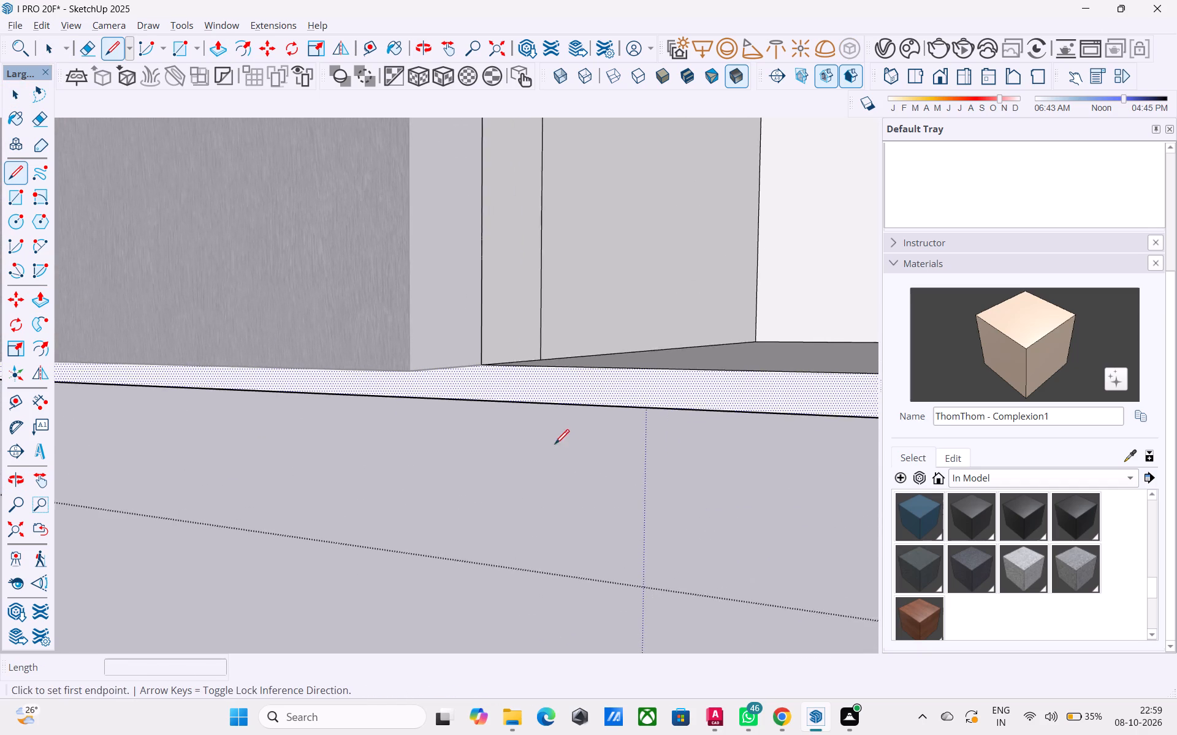
{"action": "scroll", "coordinate": [555, 445], "scroll_direction": "up", "scroll_amount": 2}
{"action": "middle_click_drag", "start_coordinate": [529, 467], "coordinate": [552, 402]}
{"action": "left_click", "coordinate": [473, 358]}
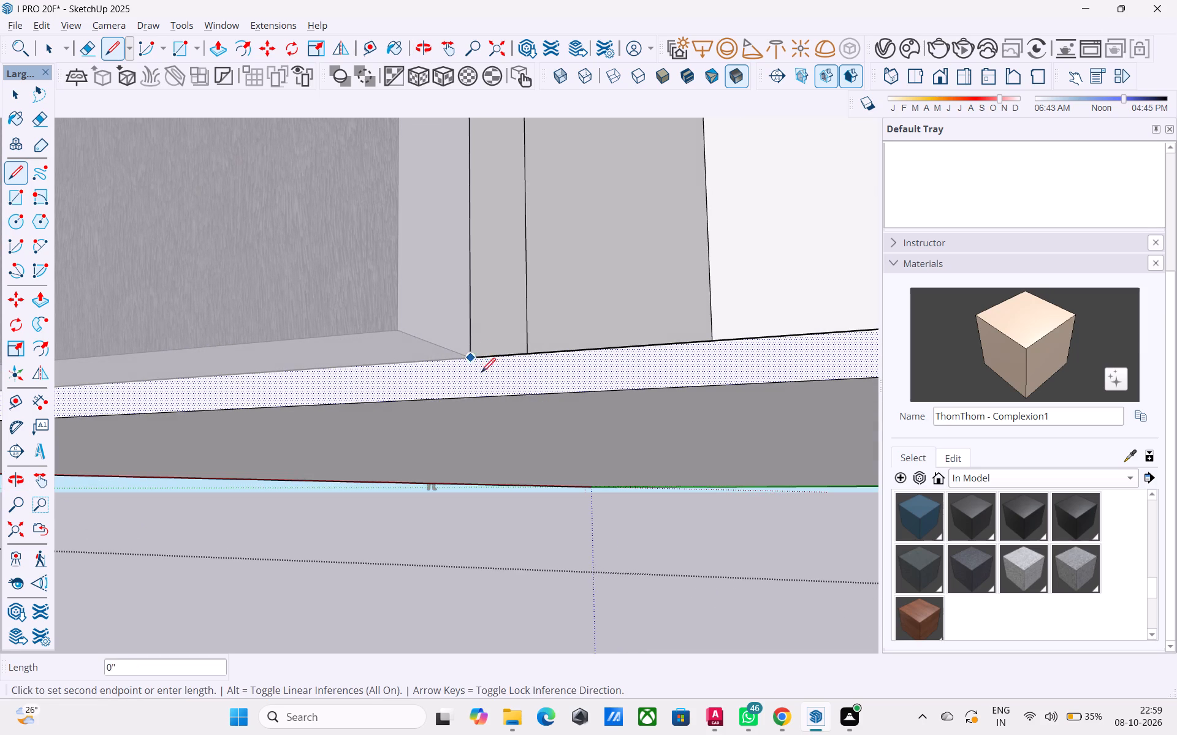
{"action": "left_click", "coordinate": [473, 393]}
{"action": "scroll", "coordinate": [476, 402], "scroll_direction": "up", "scroll_amount": 12}
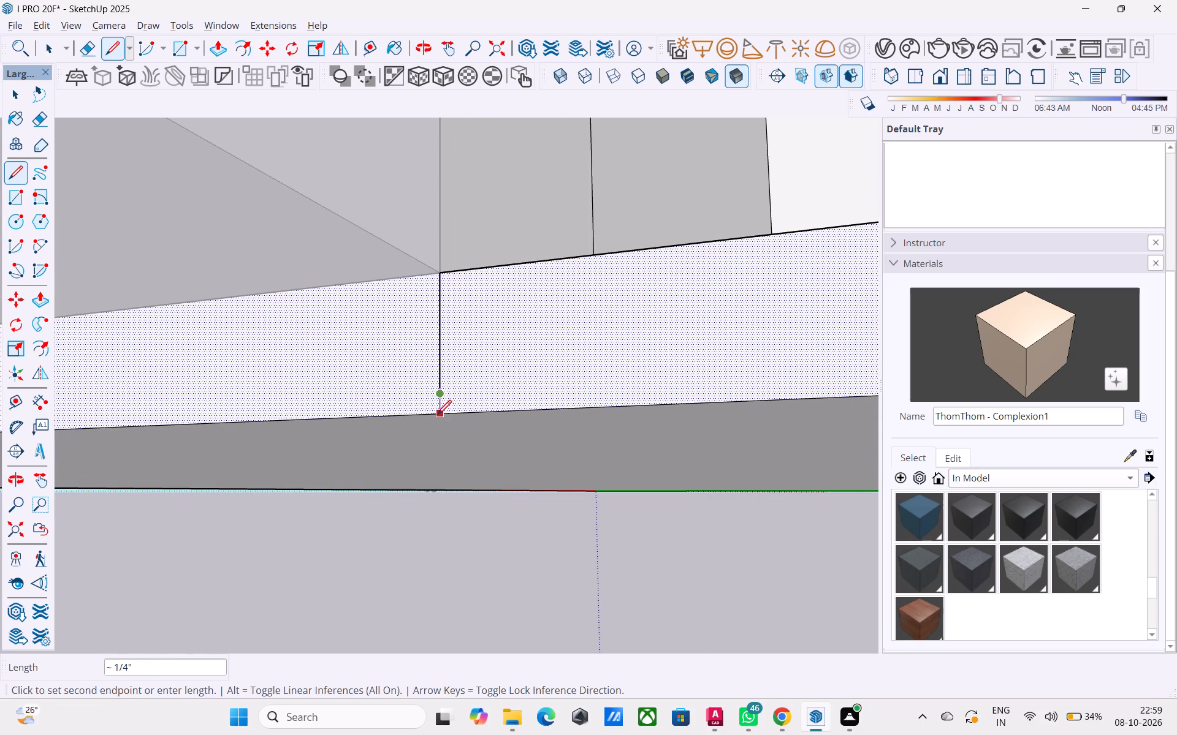
{"action": "left_click", "coordinate": [436, 415]}
Pull the split-off front face of the ground-floor slab outward 8", flush with the tower's front.
{"action": "key", "text": "space"}
{"action": "left_click", "coordinate": [488, 380]}
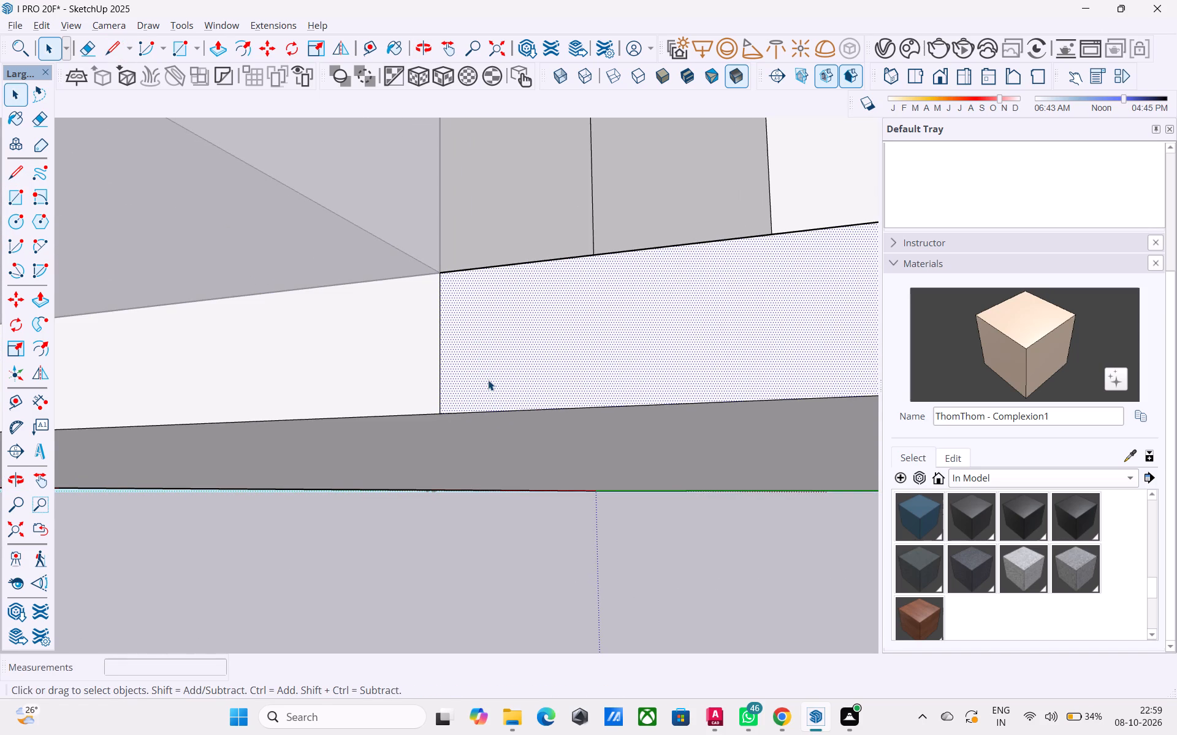
{"action": "key", "text": "p"}
{"action": "scroll", "coordinate": [488, 380], "scroll_direction": "down", "scroll_amount": 8}
{"action": "left_click", "coordinate": [489, 377]}
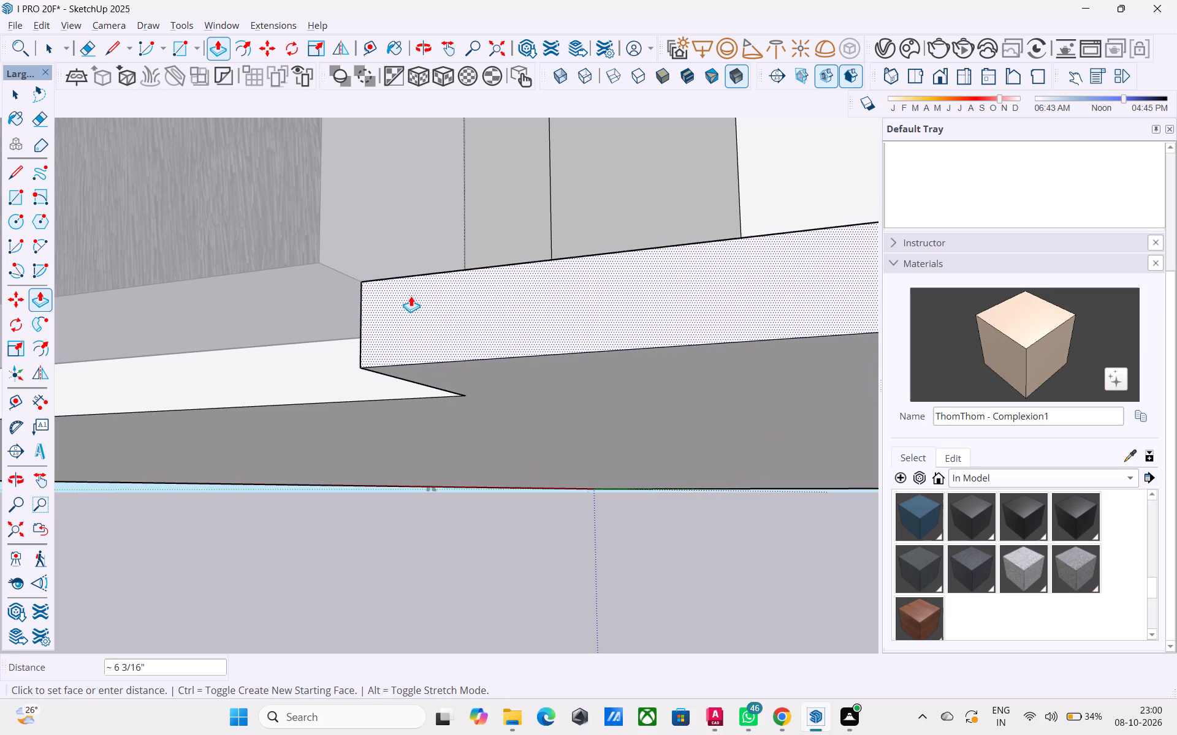
{"action": "scroll", "coordinate": [321, 233], "scroll_direction": "down", "scroll_amount": 1}
{"action": "middle_click_drag", "start_coordinate": [354, 266], "coordinate": [583, 405]}
{"action": "scroll", "coordinate": [581, 404], "scroll_direction": "down", "scroll_amount": 6}
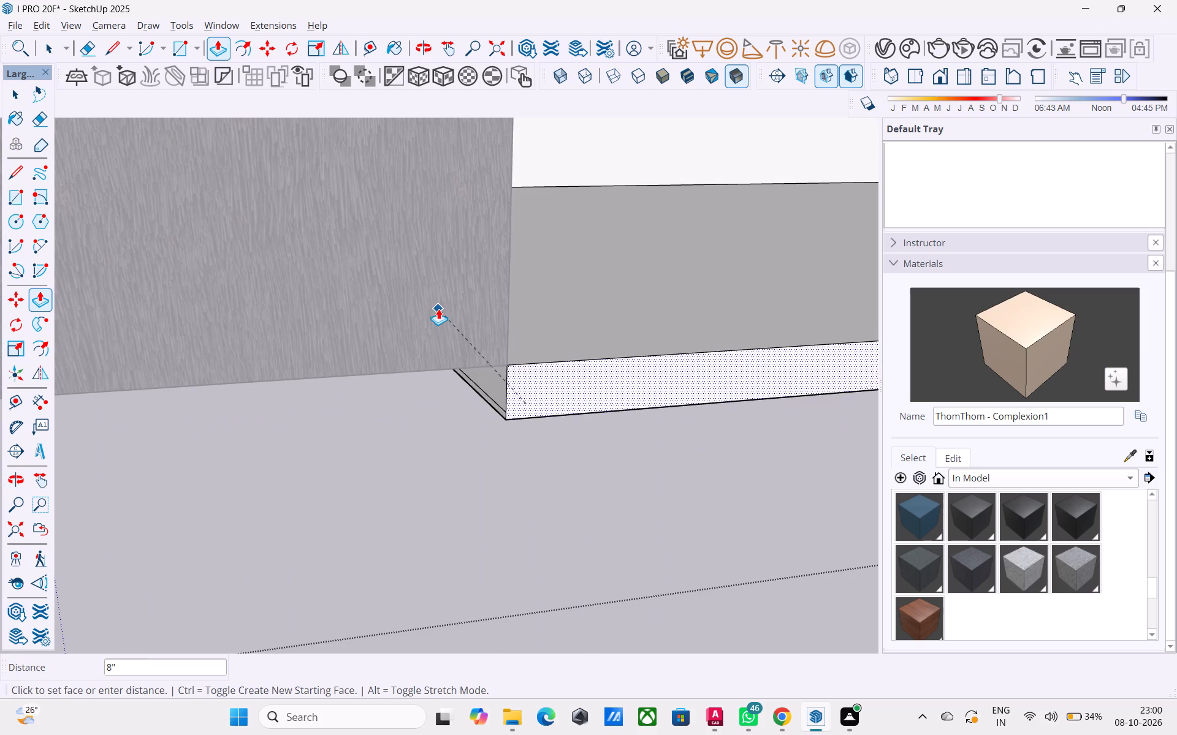
{"action": "left_click", "coordinate": [438, 307]}
{"action": "scroll", "coordinate": [472, 327], "scroll_direction": "down", "scroll_amount": 12}
{"action": "middle_click_drag", "start_coordinate": [570, 396], "coordinate": [380, 375]}
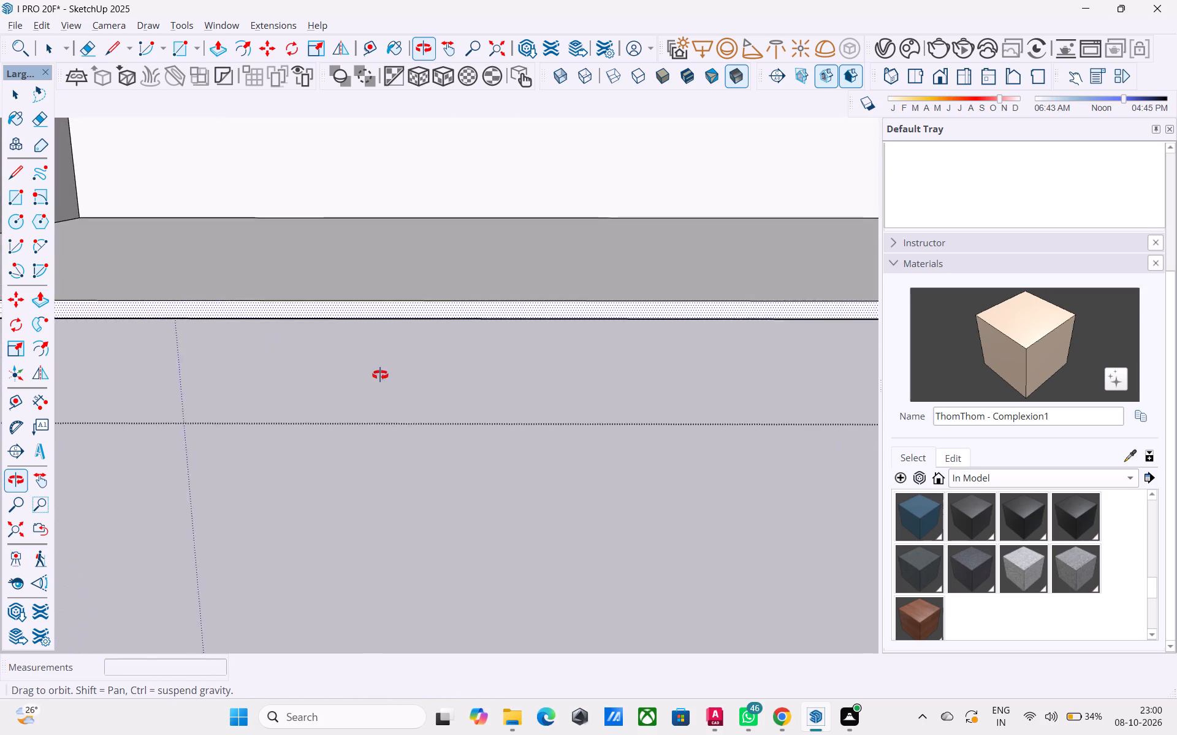
Copy the short bottom edge of the tower's inner side face 10' straight up that face.
{"action": "middle_click_drag", "start_coordinate": [380, 375], "coordinate": [512, 331]}
{"action": "scroll", "coordinate": [514, 339], "scroll_direction": "down", "scroll_amount": 18}
{"action": "middle_click_drag", "start_coordinate": [557, 394], "coordinate": [544, 420]}
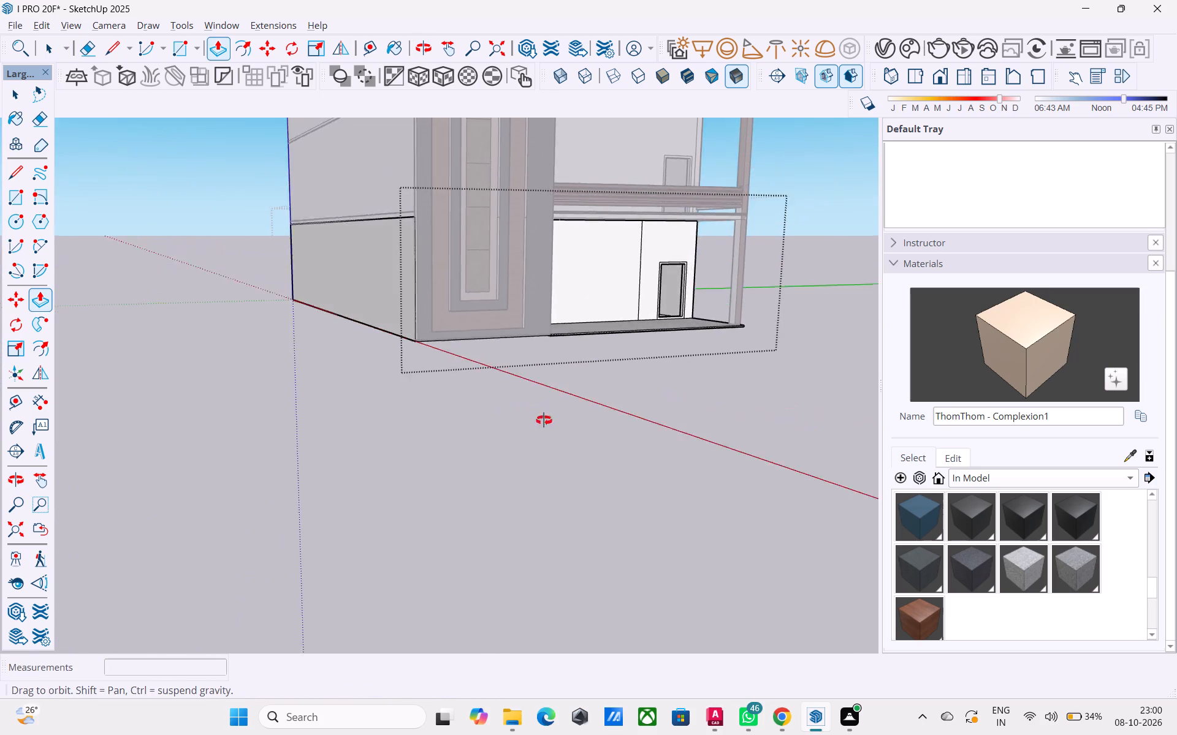
{"action": "middle_click_drag", "start_coordinate": [544, 420], "coordinate": [489, 500]}
{"action": "middle_click_drag", "start_coordinate": [694, 375], "coordinate": [357, 415]}
{"action": "middle_click_drag", "start_coordinate": [470, 424], "coordinate": [356, 417]}
{"action": "scroll", "coordinate": [514, 420], "scroll_direction": "up", "scroll_amount": 10}
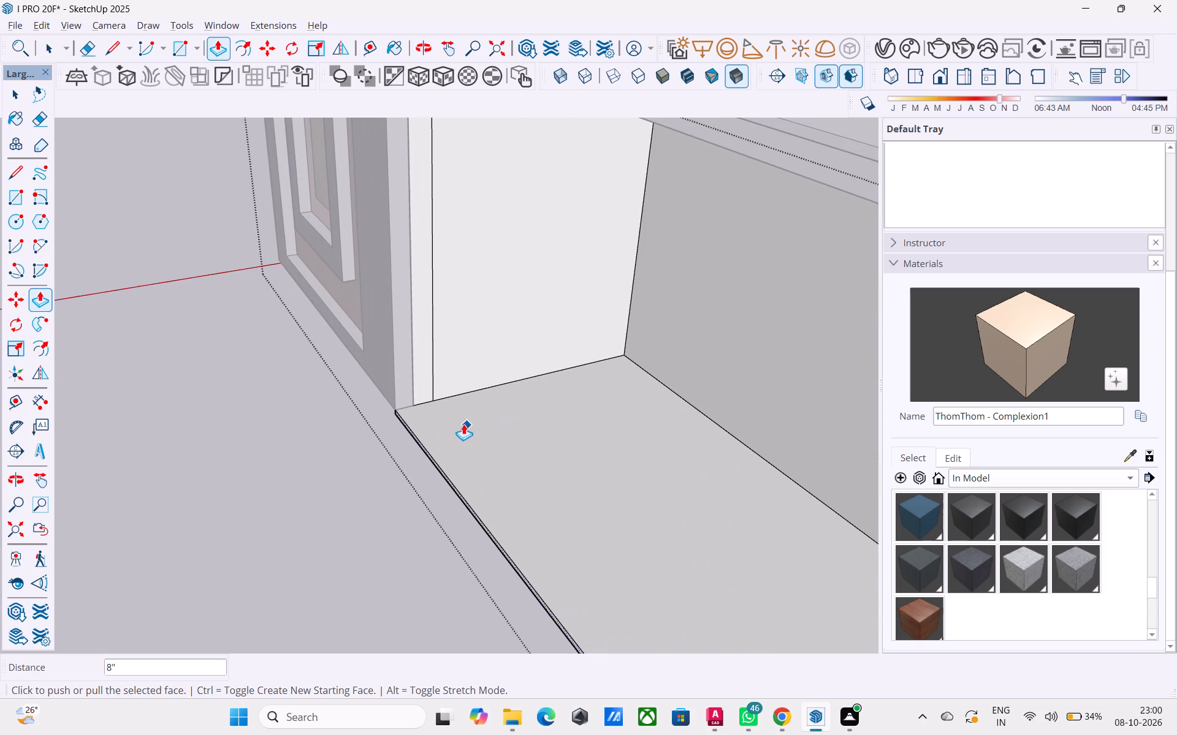
{"action": "key", "text": "space"}
{"action": "left_click", "coordinate": [324, 418]}
{"action": "left_click", "coordinate": [395, 364]}
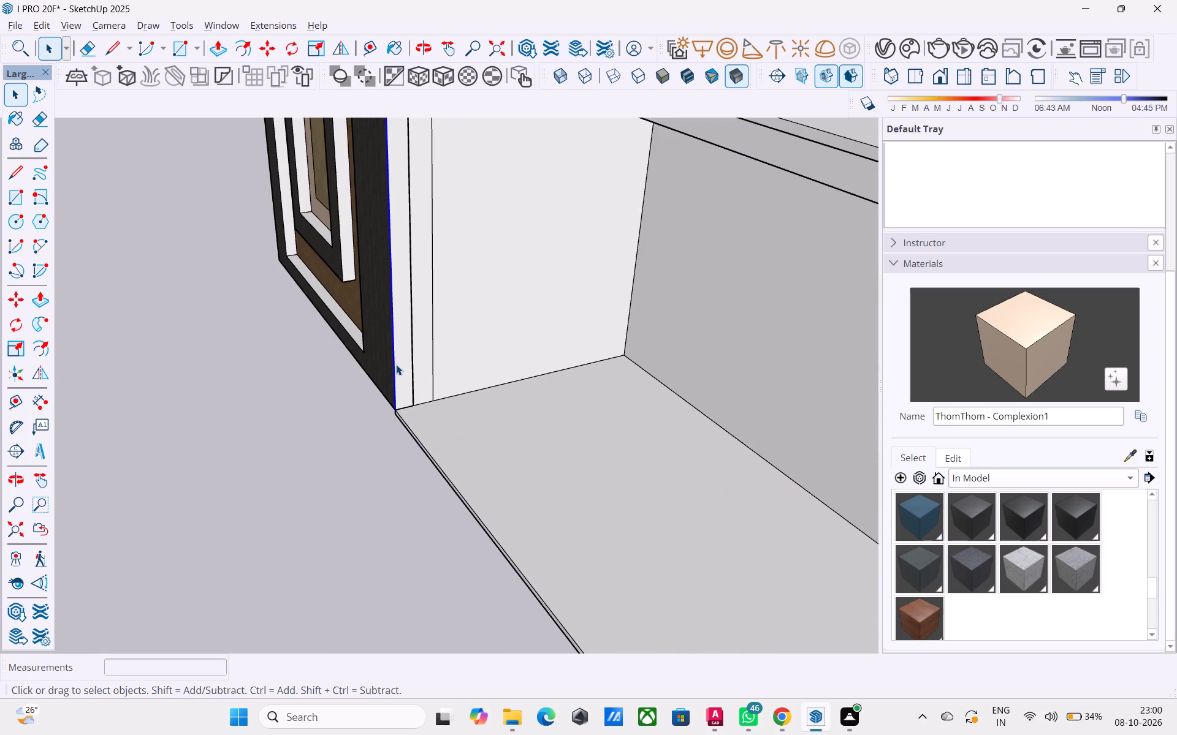
{"action": "left_click", "coordinate": [397, 364]}
{"action": "scroll", "coordinate": [400, 364], "scroll_direction": "down", "scroll_amount": 6}
{"action": "scroll", "coordinate": [401, 366], "scroll_direction": "up", "scroll_amount": 2}
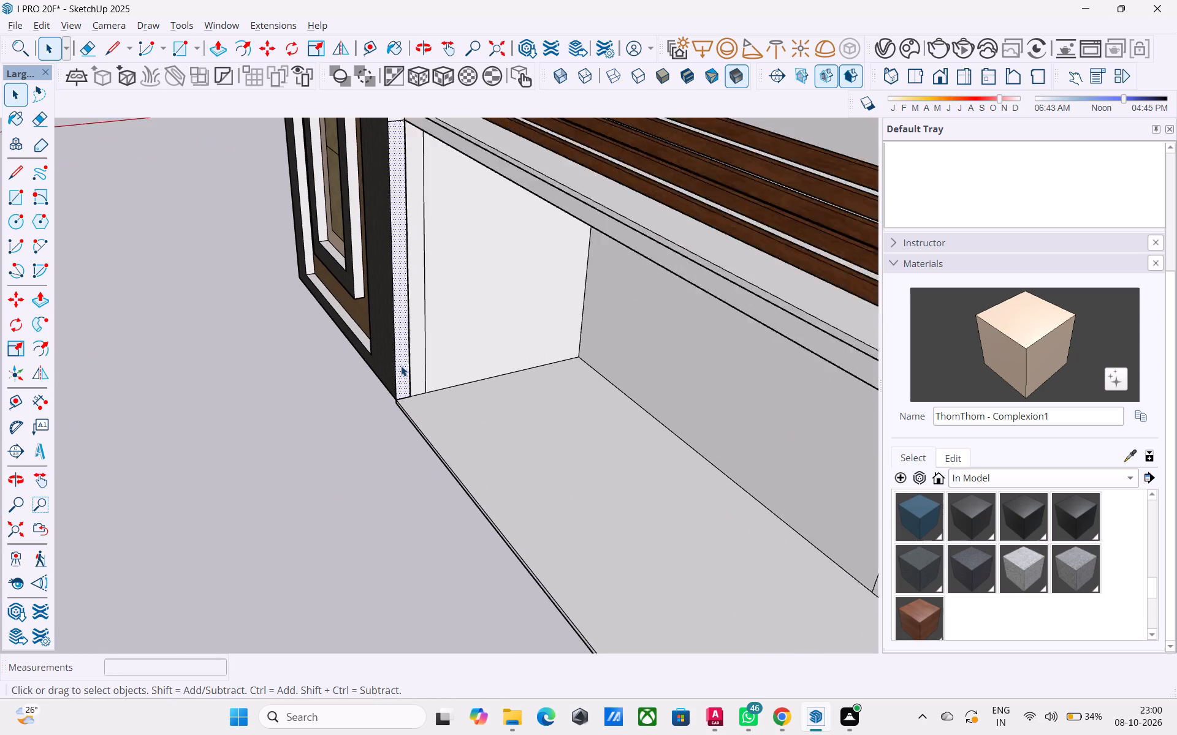
{"action": "scroll", "coordinate": [401, 366], "scroll_direction": "up", "scroll_amount": 4}
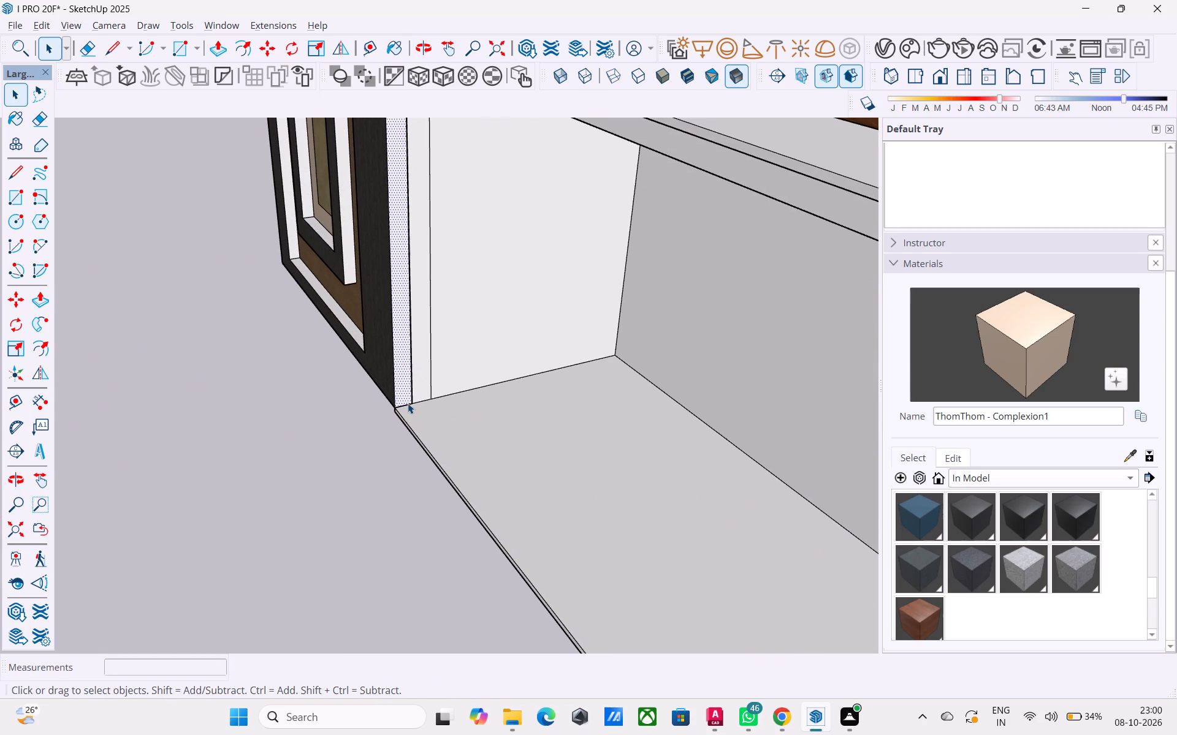
{"action": "left_click", "coordinate": [407, 404]}
{"action": "key", "text": "m"}
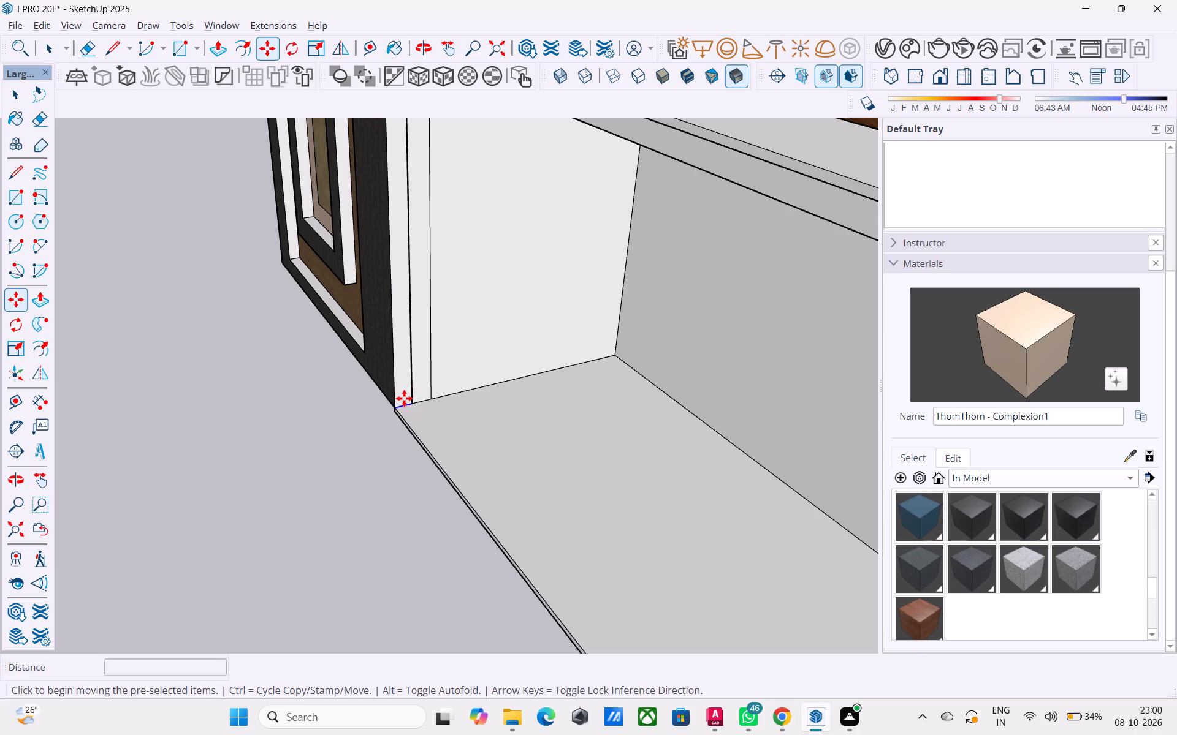
{"action": "scroll", "coordinate": [402, 406], "scroll_direction": "up", "scroll_amount": 9}
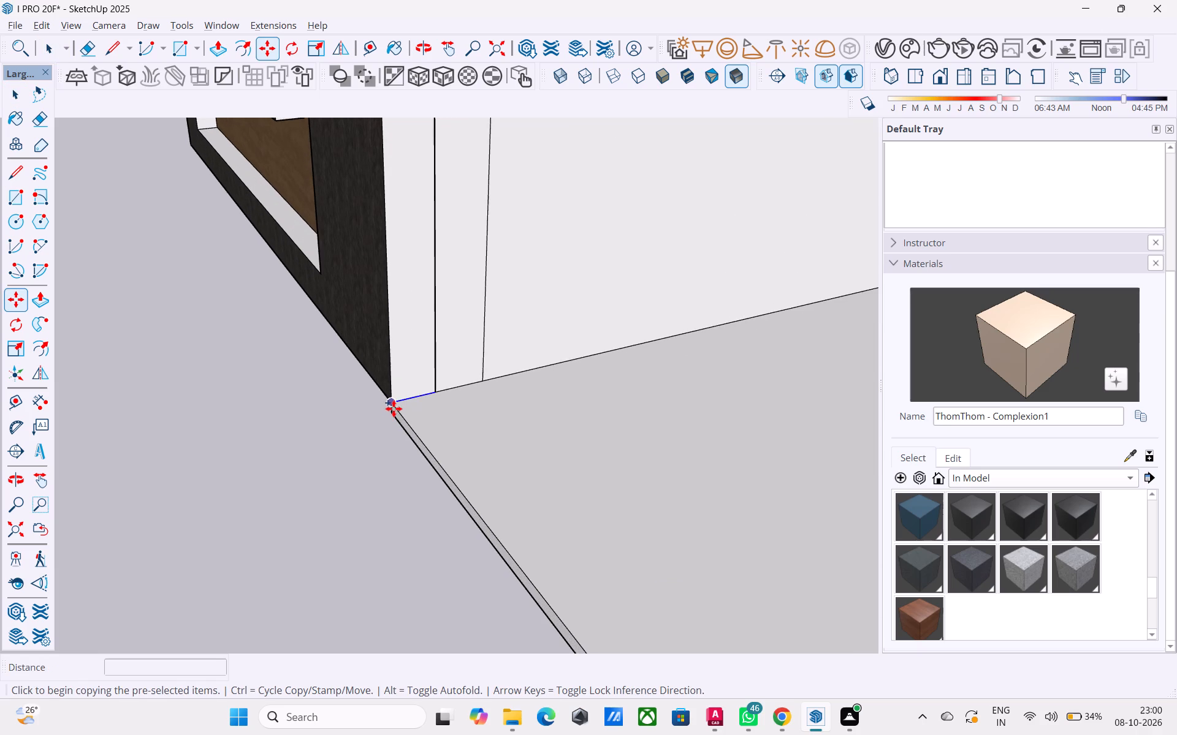
{"action": "left_click", "coordinate": [394, 408]}
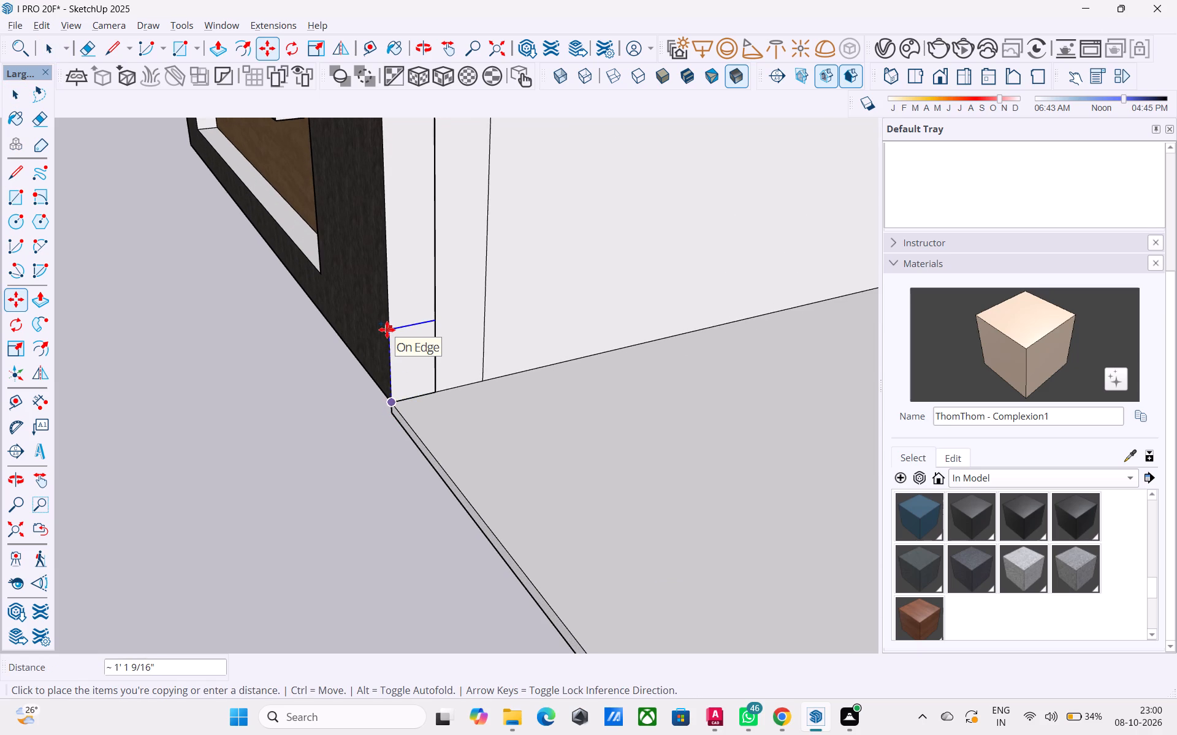
{"action": "type", "text": "10'"}
{"action": "key", "text": "Return"}
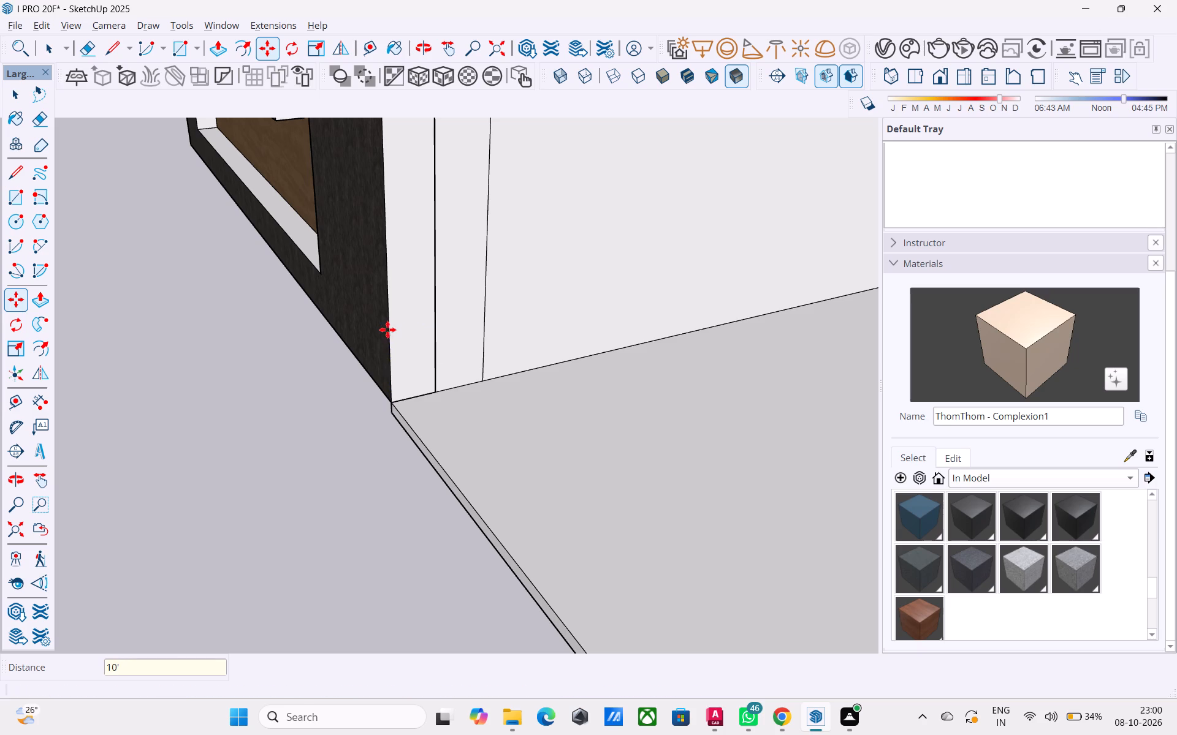
Change the copied edge's distance above the tower's base to 5'.
{"action": "scroll", "coordinate": [446, 372], "scroll_direction": "down", "scroll_amount": 12}
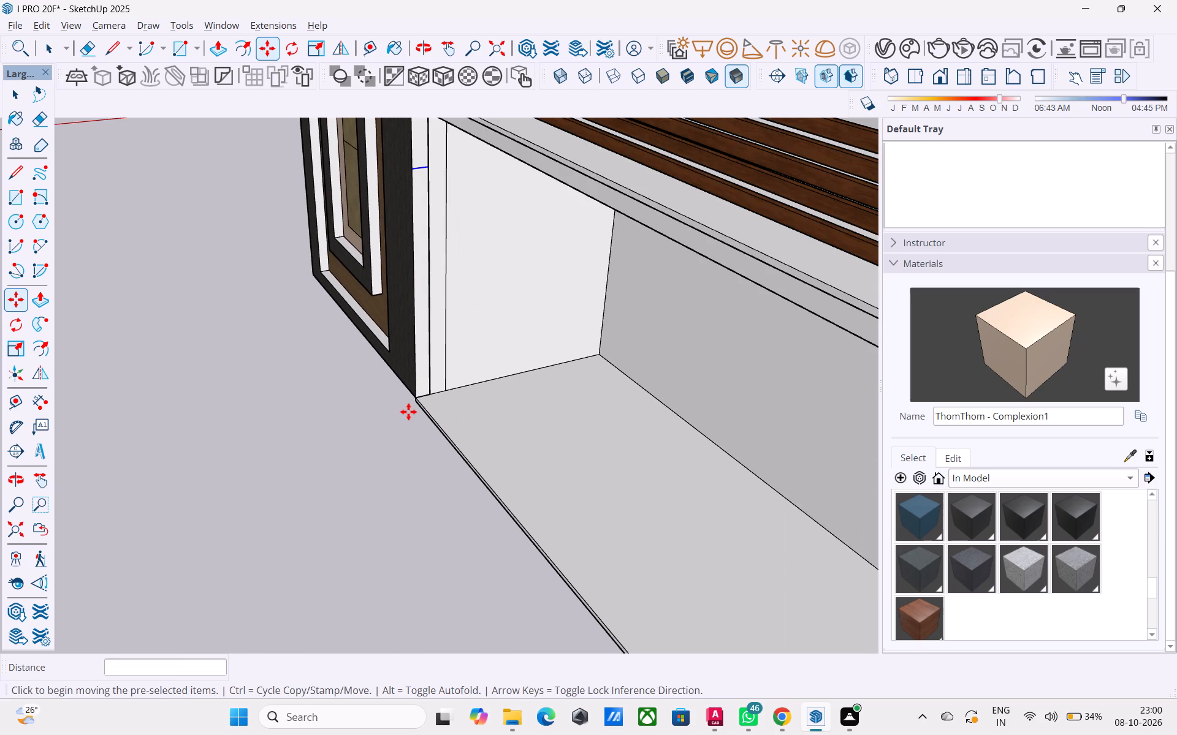
{"action": "type", "text": "5'"}
{"action": "key", "text": "Return"}
Pull the lower part of the tower's side face about 10' 11/16" along the slab's front edge as a low wall.
{"action": "key", "text": "space"}
{"action": "left_click", "coordinate": [421, 367]}
{"action": "key", "text": "p"}
{"action": "left_click", "coordinate": [423, 365]}
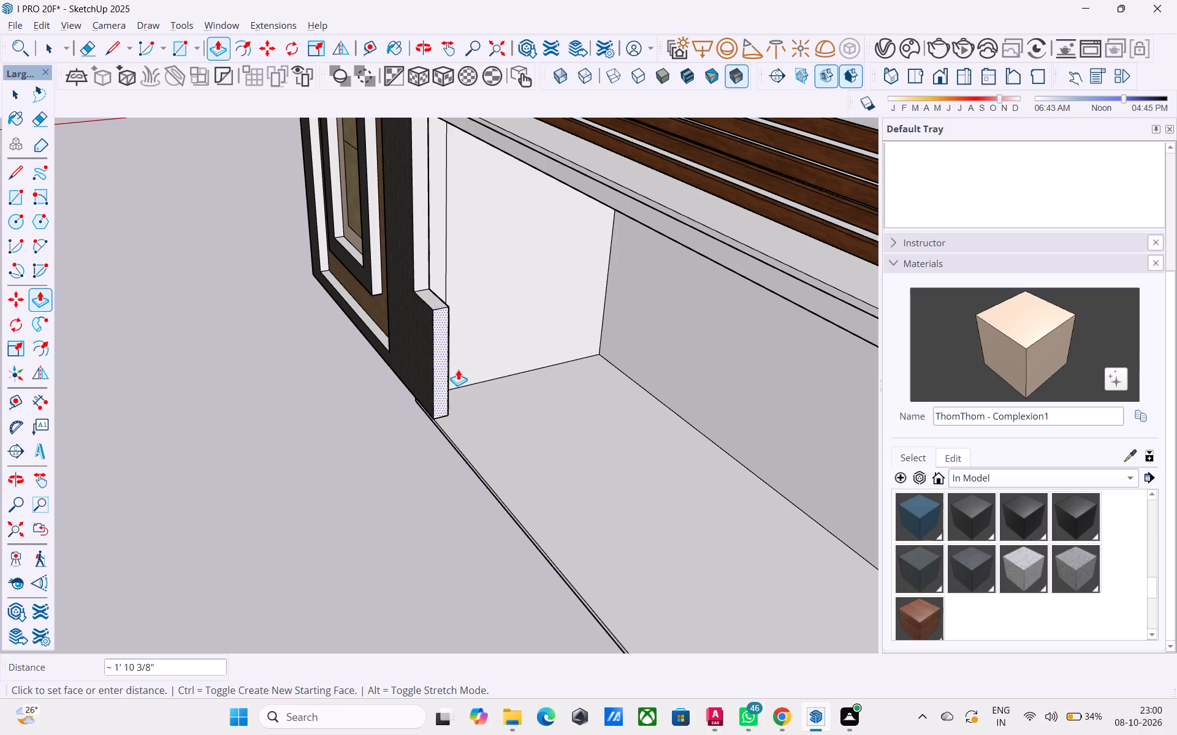
{"action": "scroll", "coordinate": [458, 369], "scroll_direction": "down", "scroll_amount": 8}
{"action": "middle_click_drag", "start_coordinate": [473, 383], "coordinate": [696, 382]}
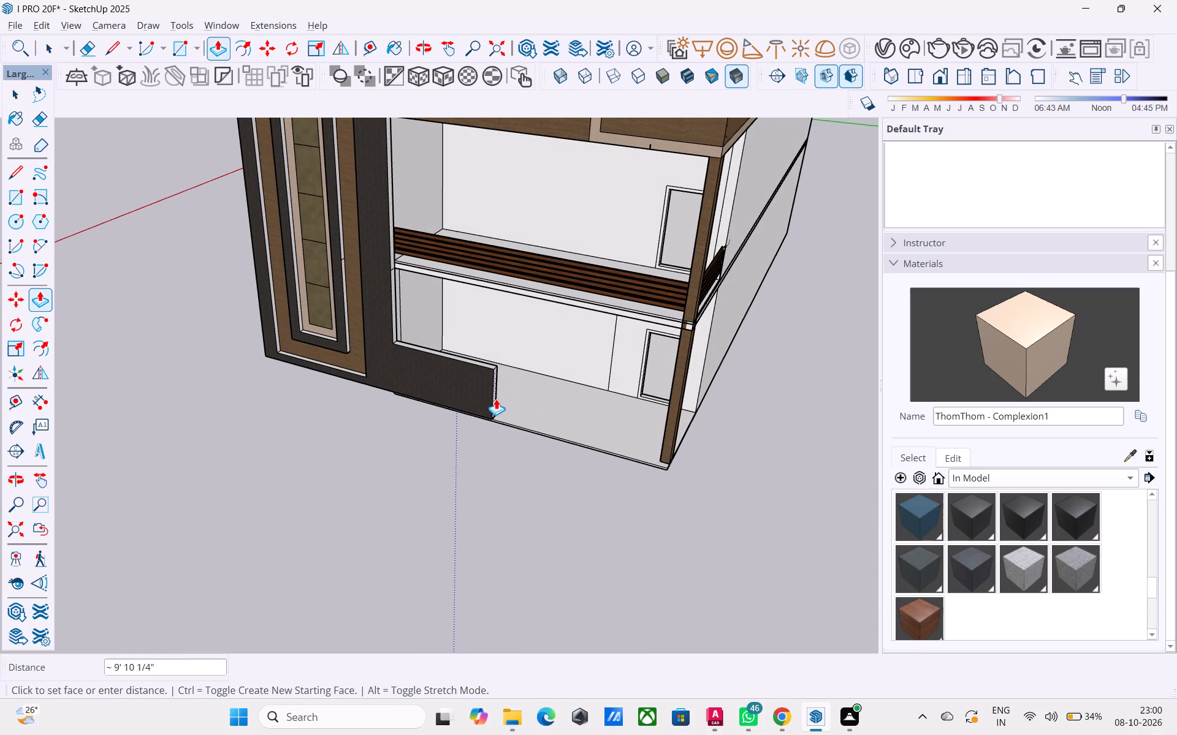
{"action": "left_click", "coordinate": [498, 398]}
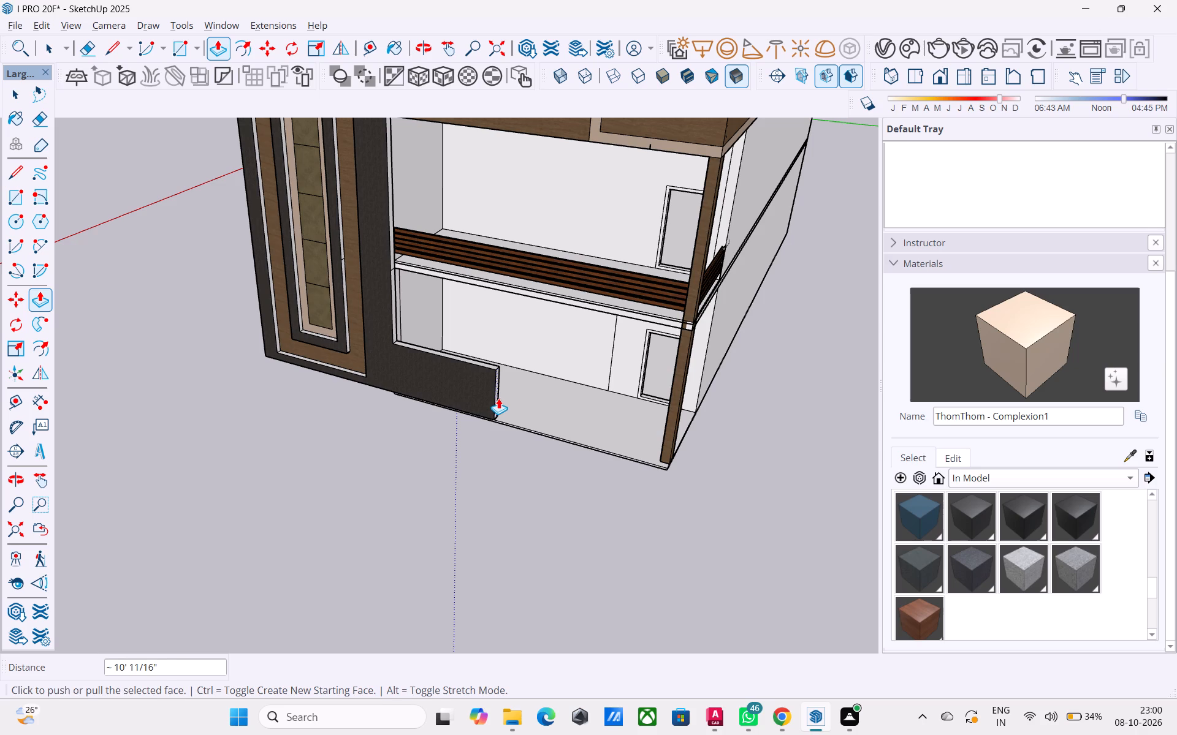
In the house group, copy the short bottom wall edge between the ground-floor door and the outer corner 5' upward.
{"action": "middle_click_drag", "start_coordinate": [691, 396], "coordinate": [675, 368]}
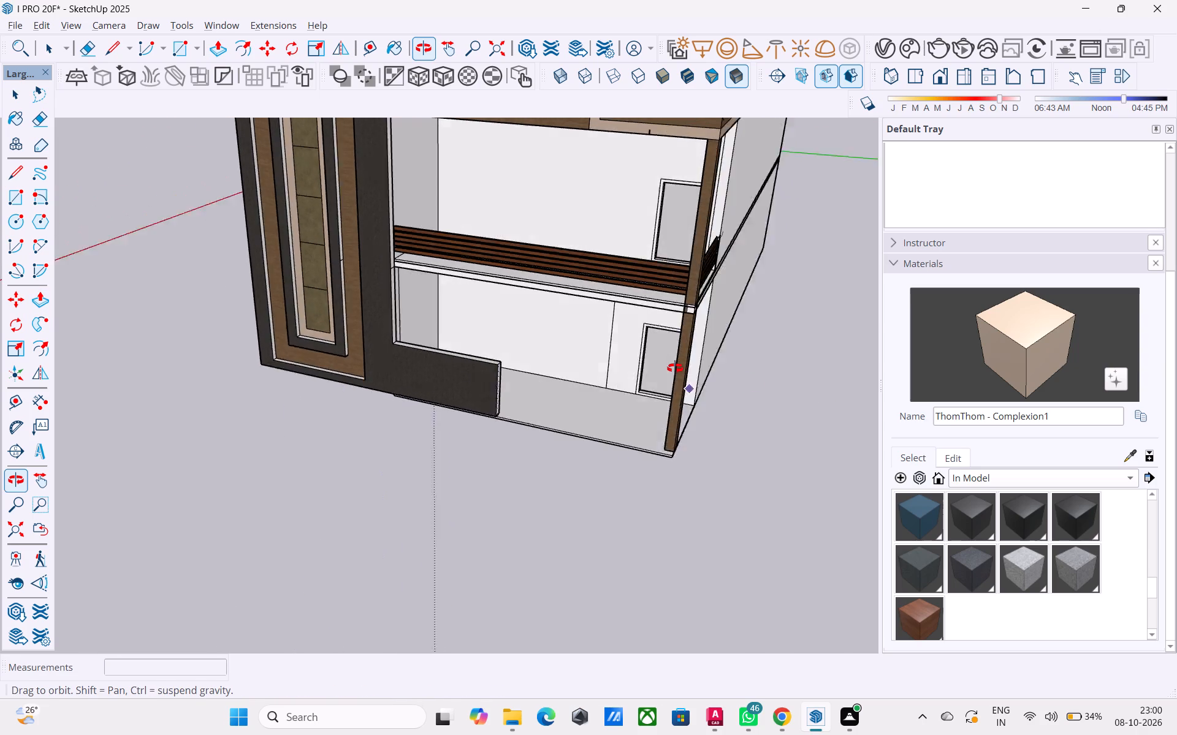
{"action": "middle_click_drag", "start_coordinate": [675, 368], "coordinate": [717, 341]}
{"action": "scroll", "coordinate": [709, 345], "scroll_direction": "down", "scroll_amount": 1}
{"action": "scroll", "coordinate": [681, 365], "scroll_direction": "up", "scroll_amount": 8}
{"action": "middle_click_drag", "start_coordinate": [685, 369], "coordinate": [646, 357]}
{"action": "scroll", "coordinate": [693, 415], "scroll_direction": "up", "scroll_amount": 4}
{"action": "key", "text": "space"}
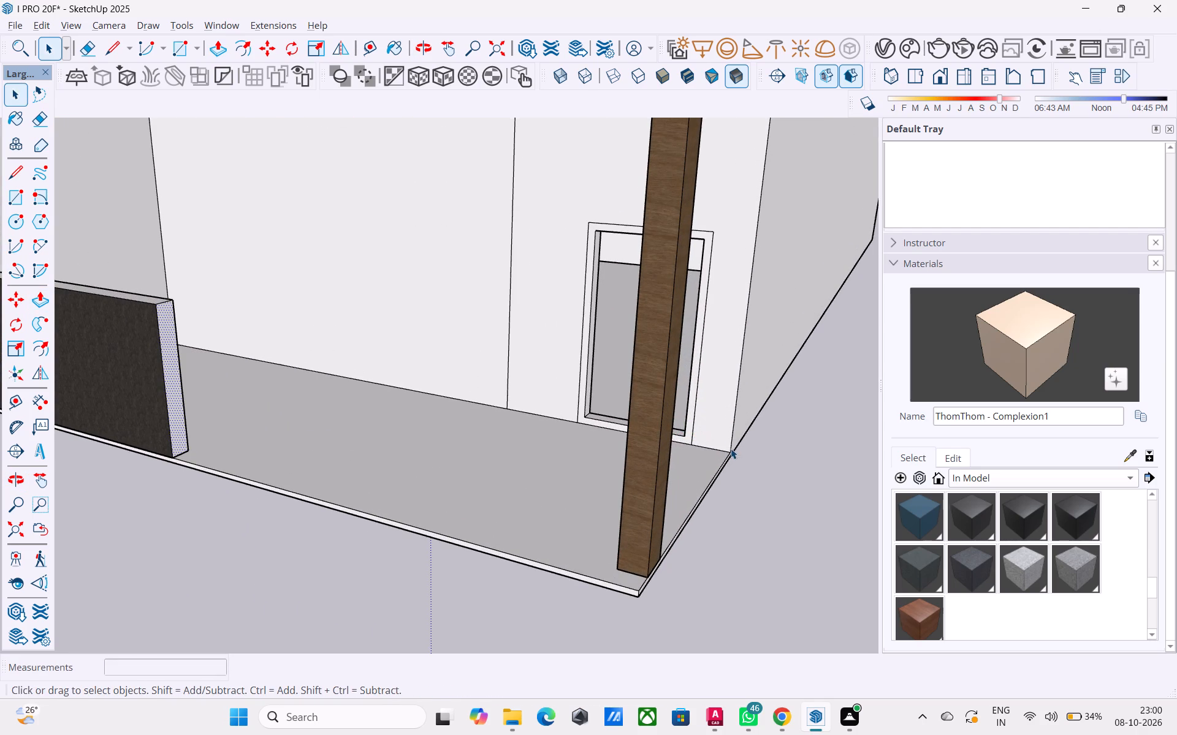
{"action": "left_click", "coordinate": [731, 448]}
{"action": "triple_click", "coordinate": [731, 447]}
{"action": "left_click", "coordinate": [731, 445]}
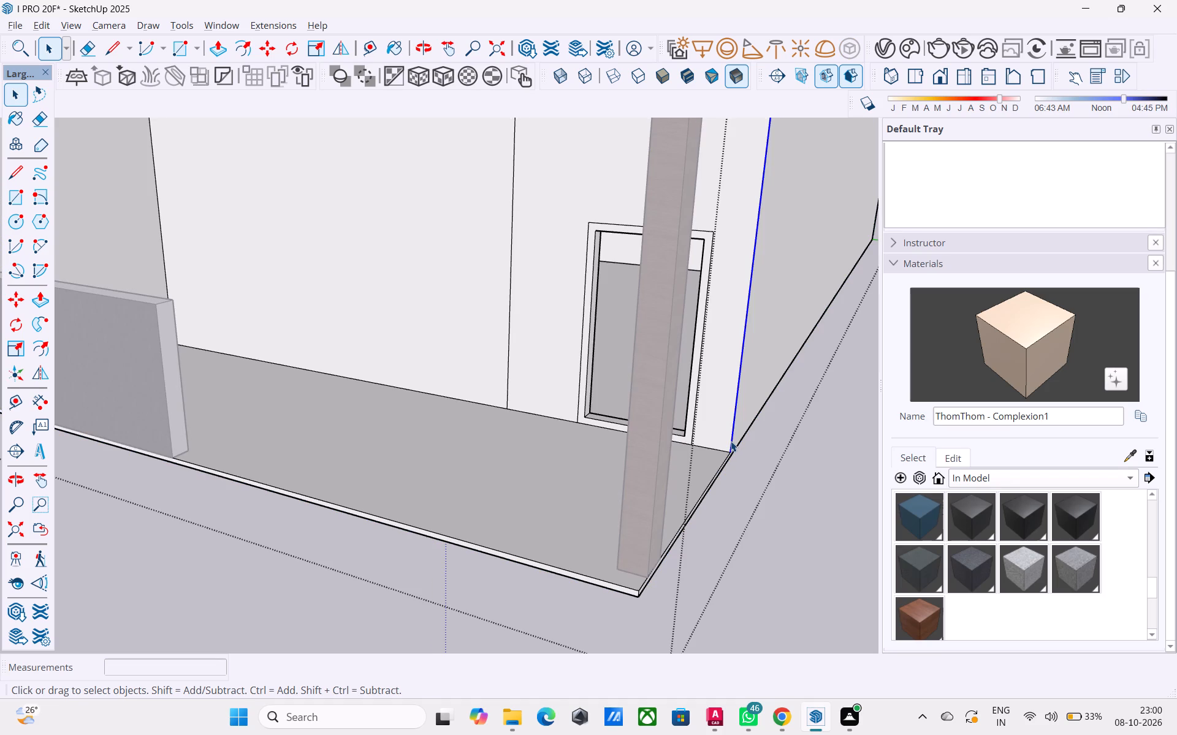
{"action": "left_click", "coordinate": [715, 449]}
{"action": "key", "text": "m"}
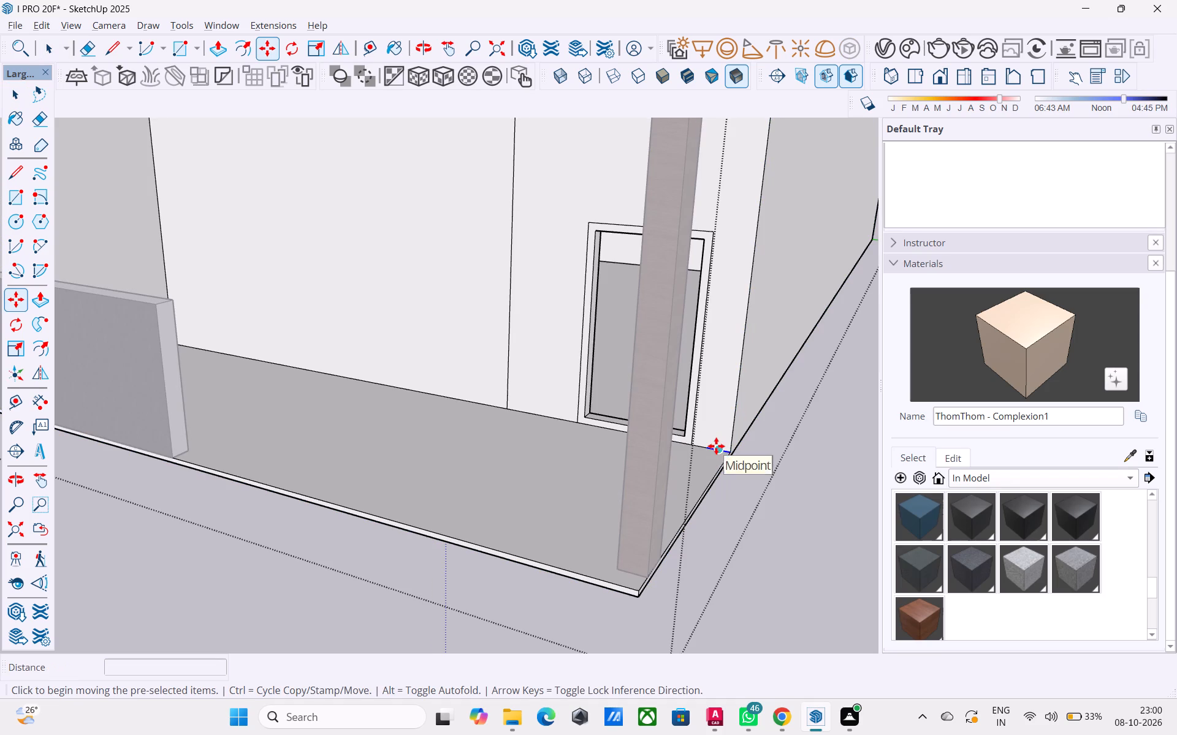
{"action": "scroll", "coordinate": [716, 447], "scroll_direction": "up", "scroll_amount": 3}
{"action": "left_click", "coordinate": [712, 447]}
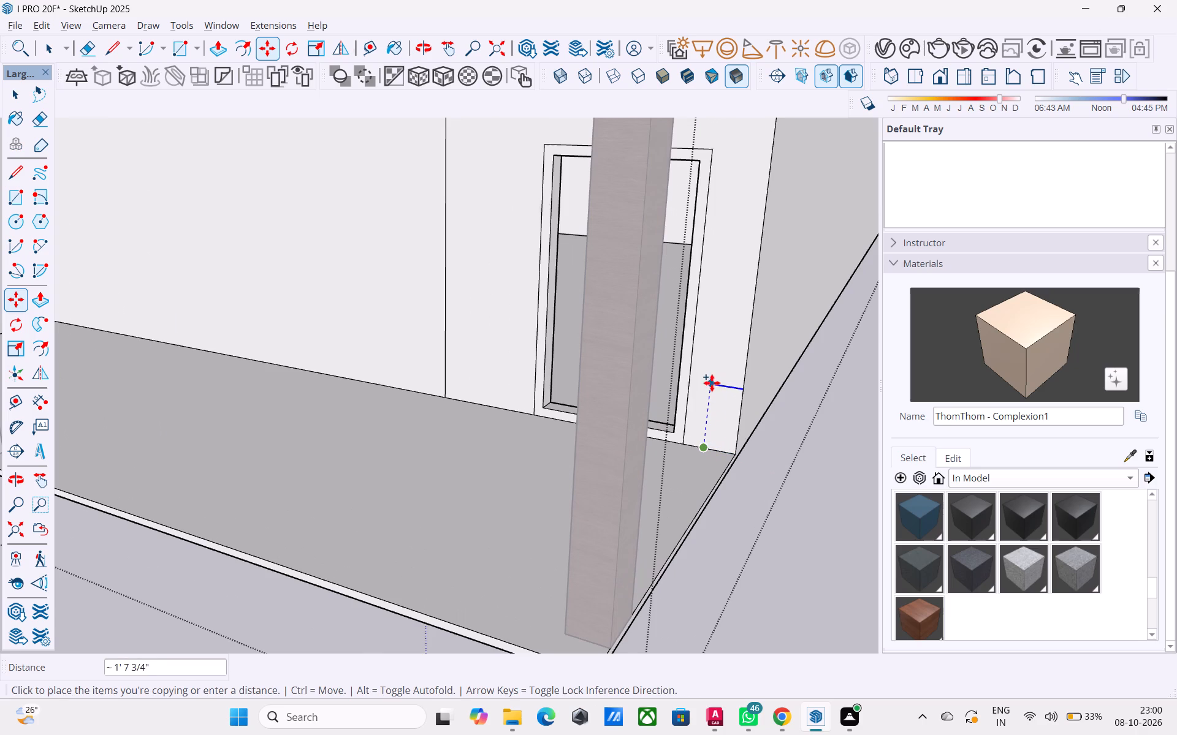
{"action": "type", "text": "5'"}
{"action": "key", "text": "Return"}
Change the copied edge's height beside the door to 4'.
{"action": "scroll", "coordinate": [712, 380], "scroll_direction": "down", "scroll_amount": 10}
{"action": "middle_click_drag", "start_coordinate": [745, 418], "coordinate": [786, 400]}
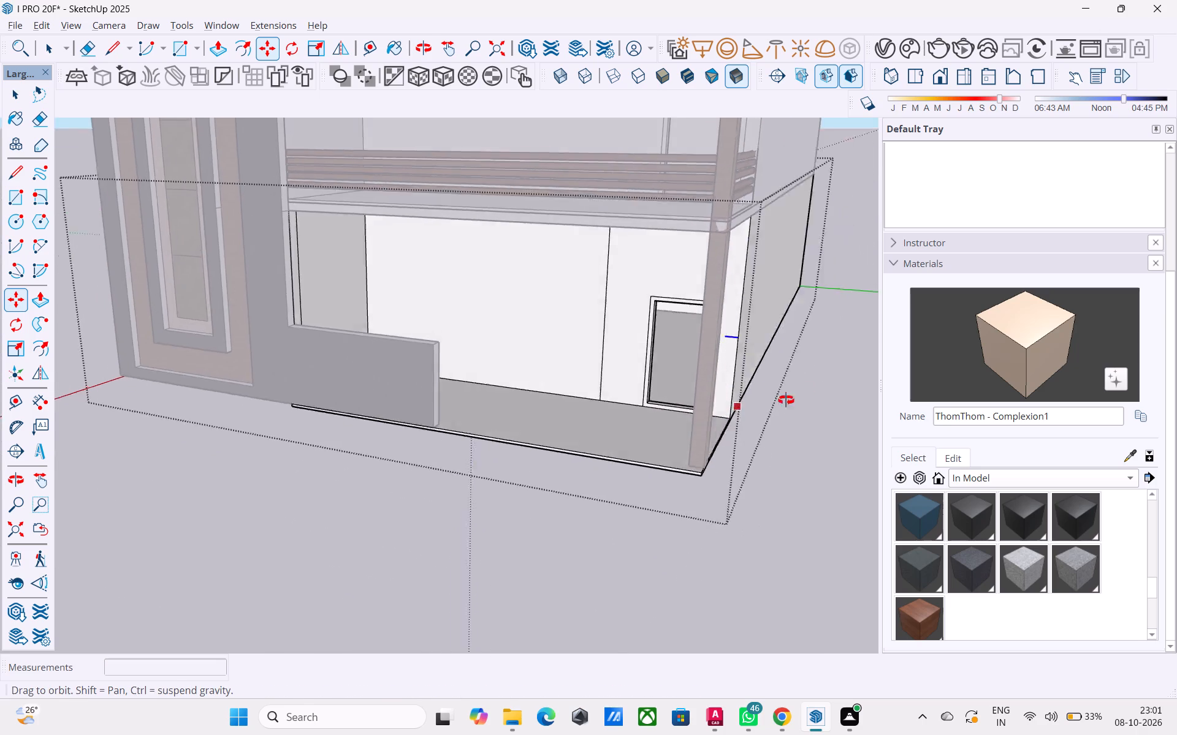
{"action": "middle_click_drag", "start_coordinate": [786, 400], "coordinate": [912, 351]}
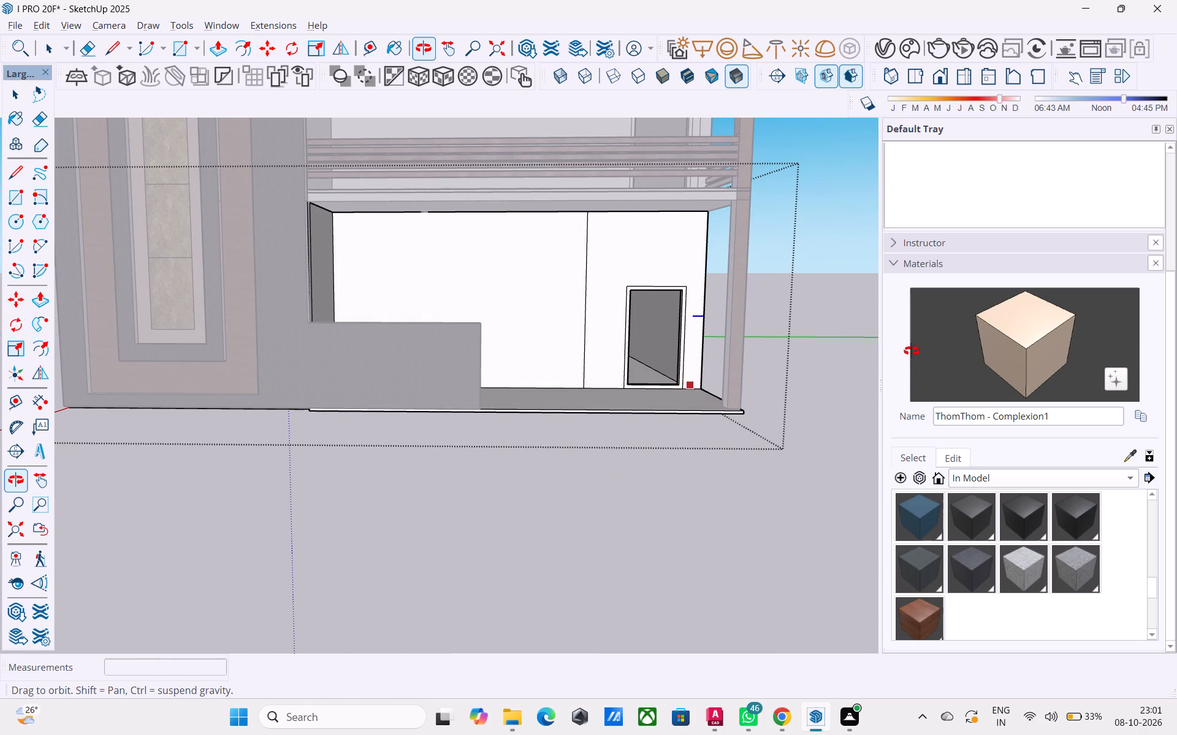
{"action": "middle_click_drag", "start_coordinate": [912, 351], "coordinate": [826, 356]}
{"action": "key", "text": "4"}
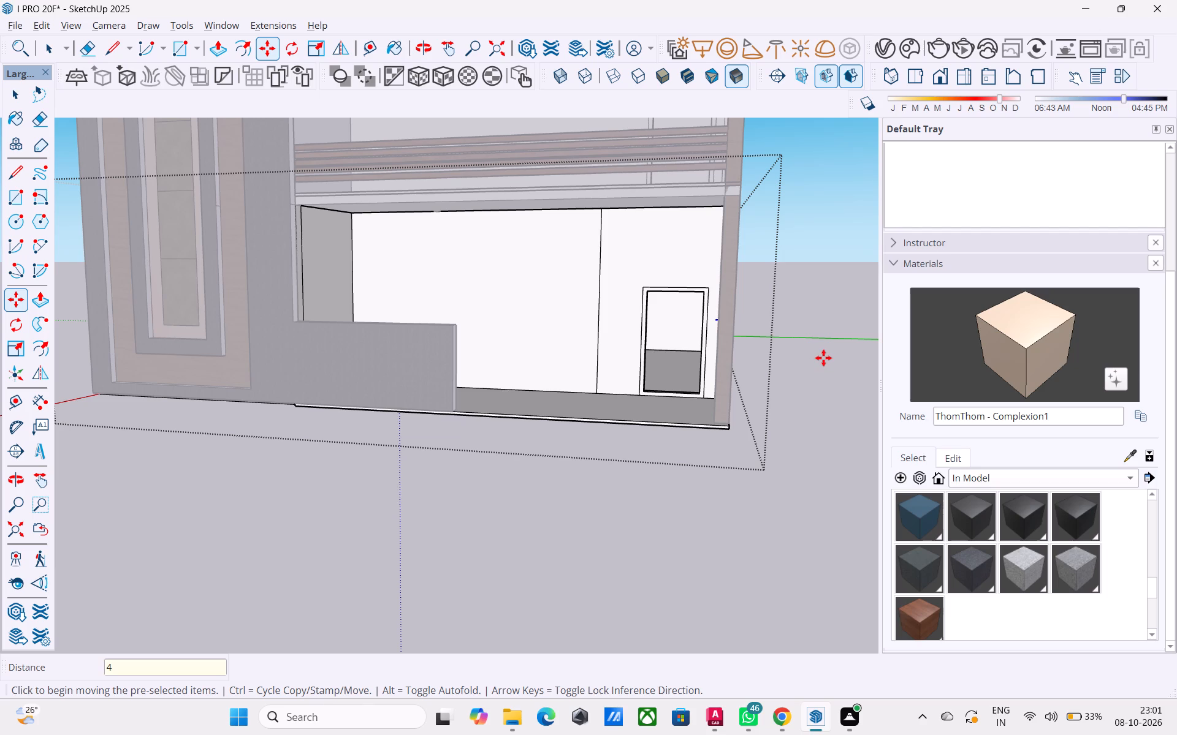
{"action": "key", "text": "apostrophe"}
{"action": "key", "text": "Return"}
Copy the lower segment of the wall's outer corner edge 4 1/2" toward the door, outlining a narrow strip.
{"action": "middle_click_drag", "start_coordinate": [796, 364], "coordinate": [604, 391]}
{"action": "key", "text": "space"}
{"action": "middle_click_drag", "start_coordinate": [682, 392], "coordinate": [730, 392]}
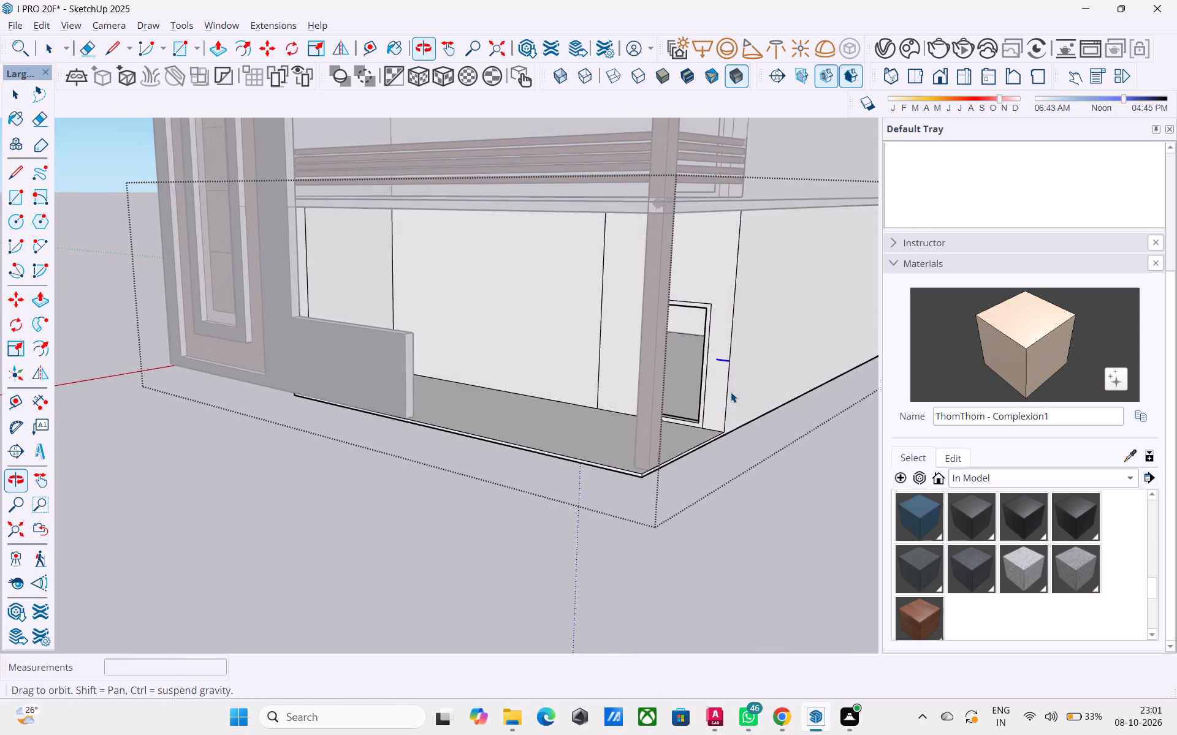
{"action": "scroll", "coordinate": [732, 391], "scroll_direction": "up", "scroll_amount": 5}
{"action": "left_click", "coordinate": [723, 383]}
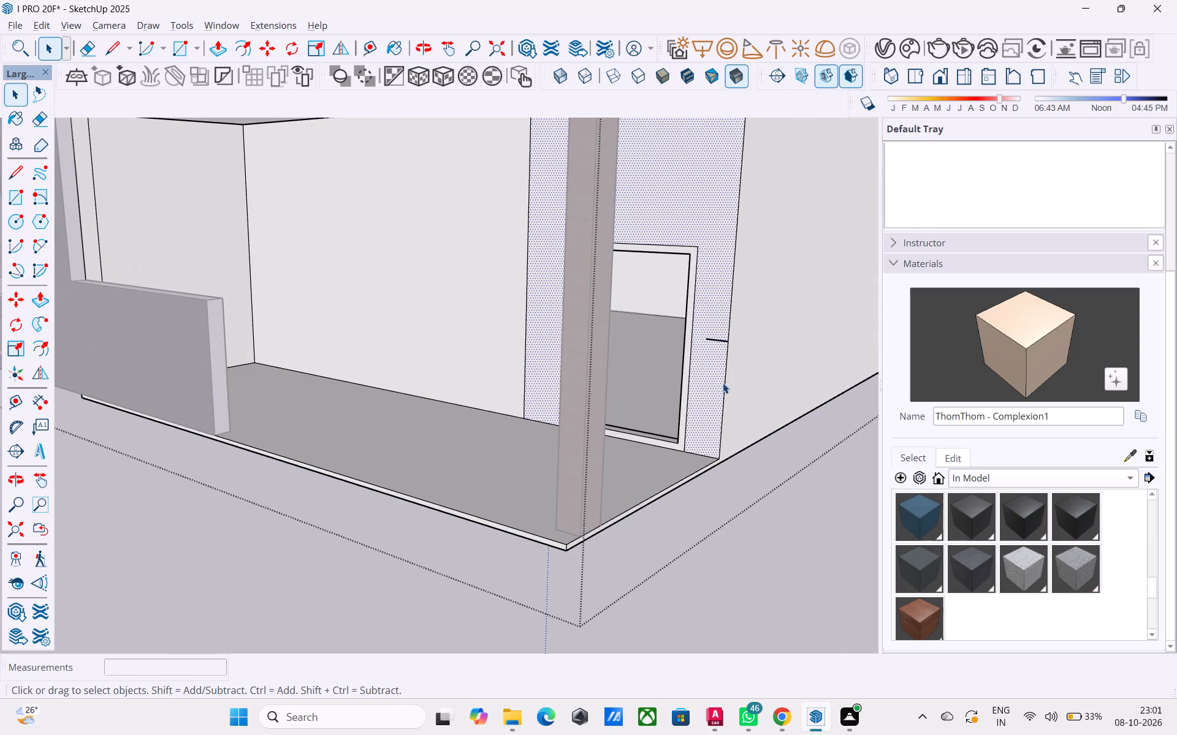
{"action": "left_click", "coordinate": [726, 383]}
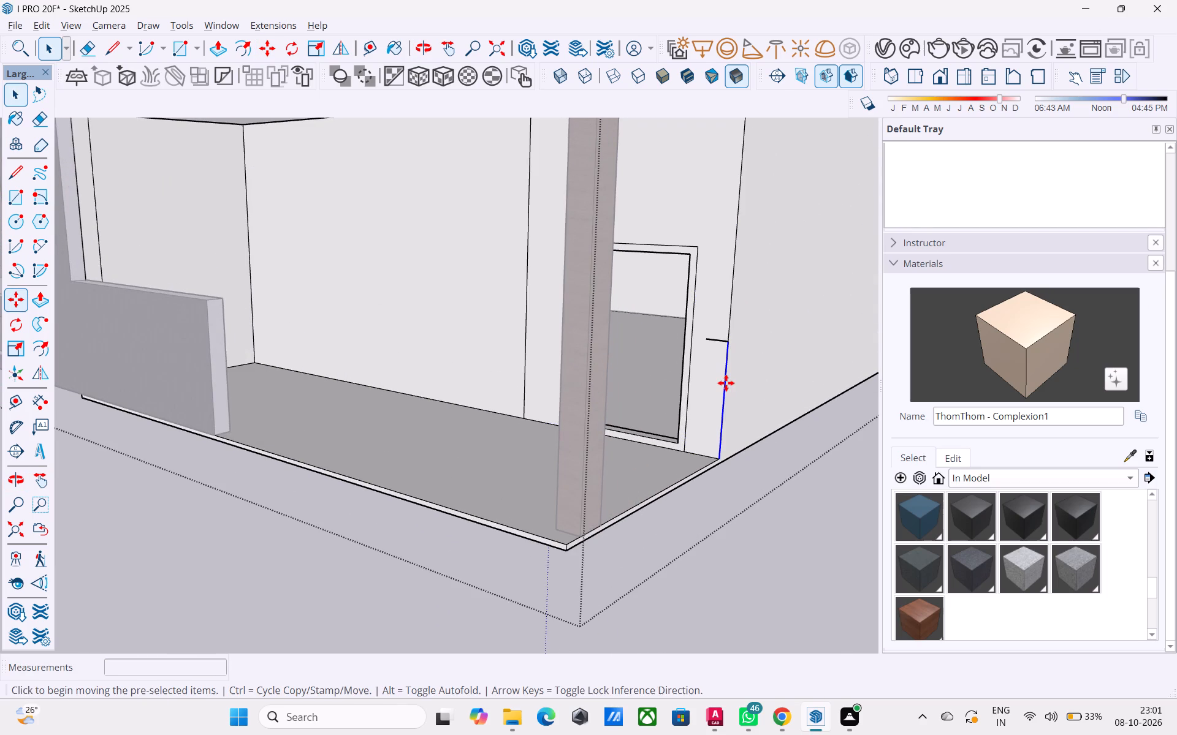
{"action": "key", "text": "m"}
{"action": "left_click", "coordinate": [729, 344]}
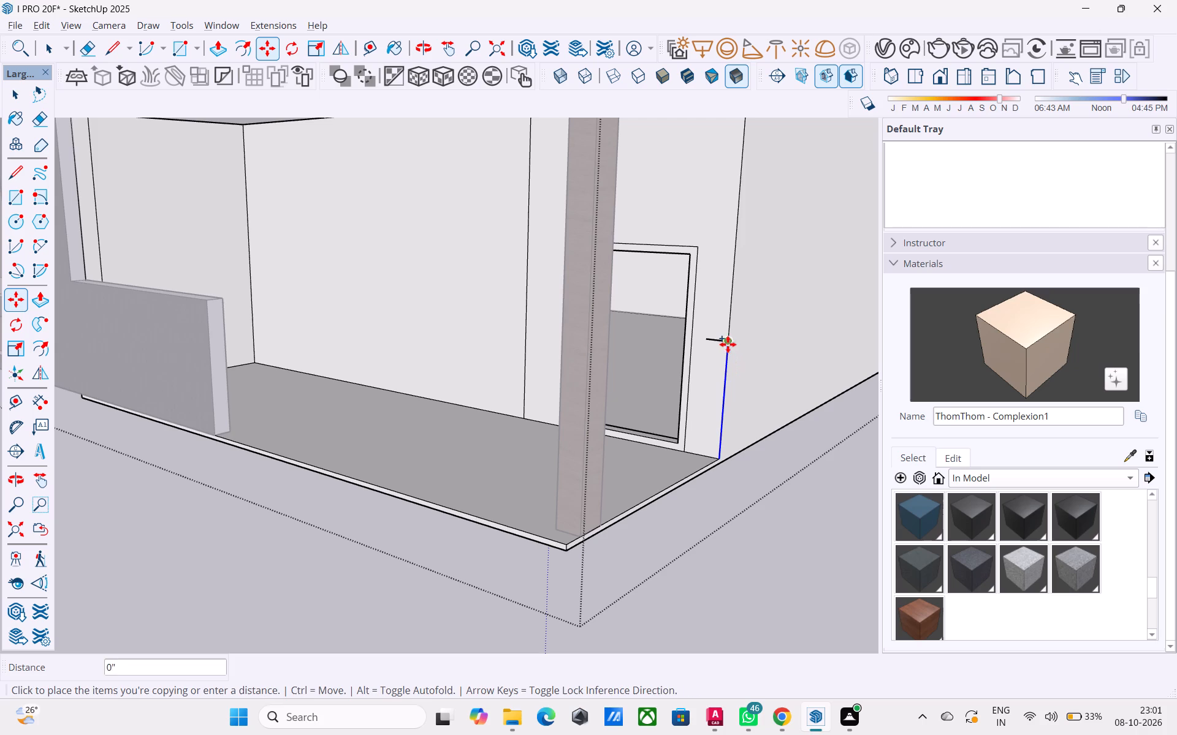
{"action": "scroll", "coordinate": [715, 344], "scroll_direction": "up", "scroll_amount": 2}
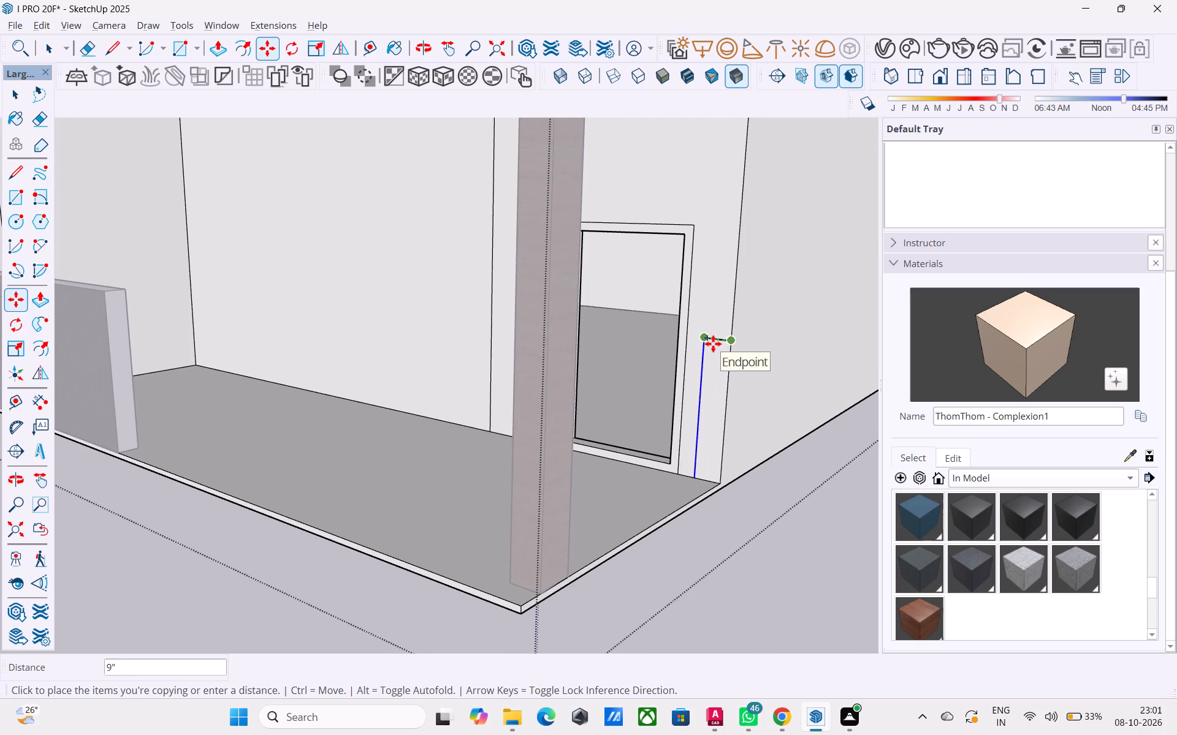
{"action": "left_click", "coordinate": [720, 344]}
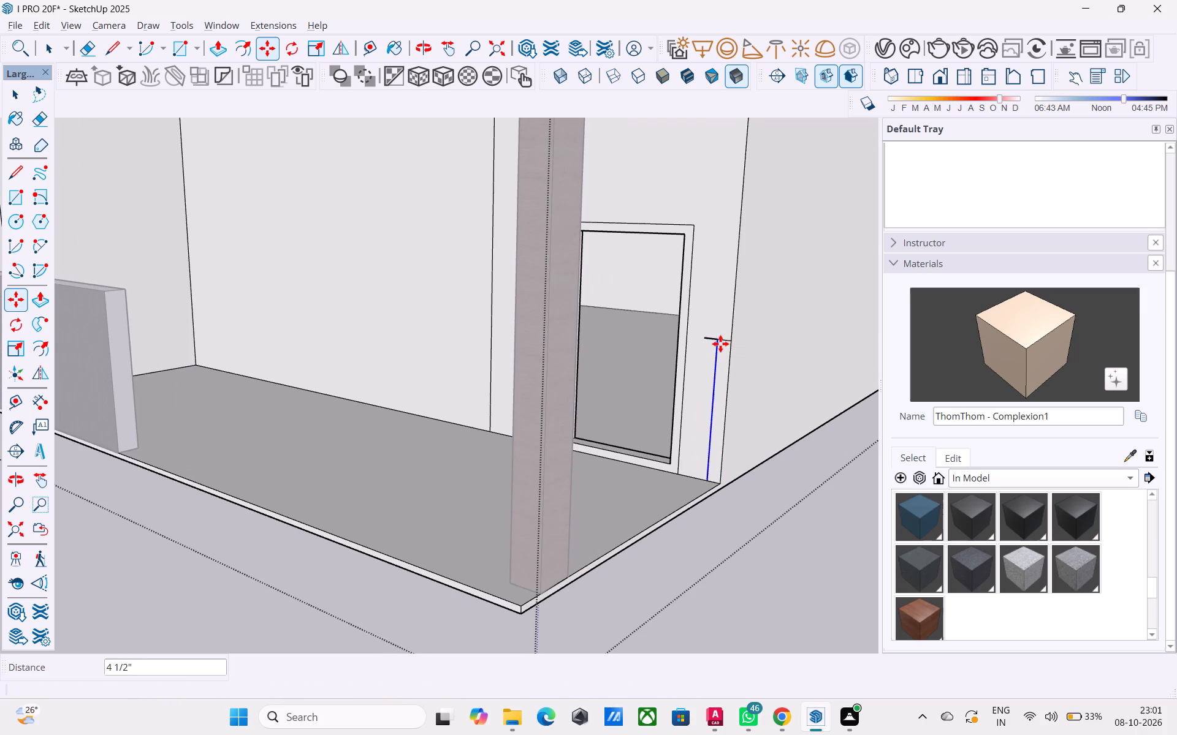
Pull the narrow corner strip forward 7' 9" along the open side of the ground-floor slab as a low side wall.
{"action": "key", "text": "space"}
{"action": "left_click", "coordinate": [725, 367]}
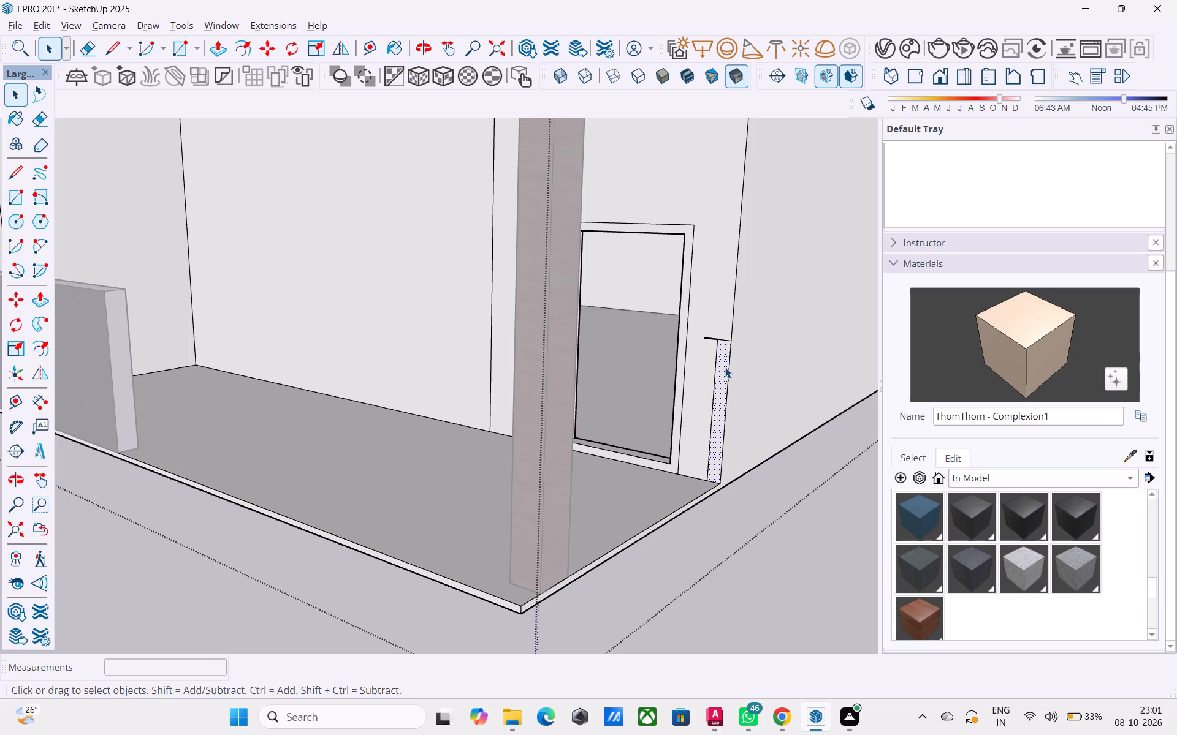
{"action": "key", "text": "p"}
{"action": "left_click", "coordinate": [725, 367]}
{"action": "scroll", "coordinate": [695, 406], "scroll_direction": "down", "scroll_amount": 2}
{"action": "middle_click_drag", "start_coordinate": [691, 407], "coordinate": [368, 475]}
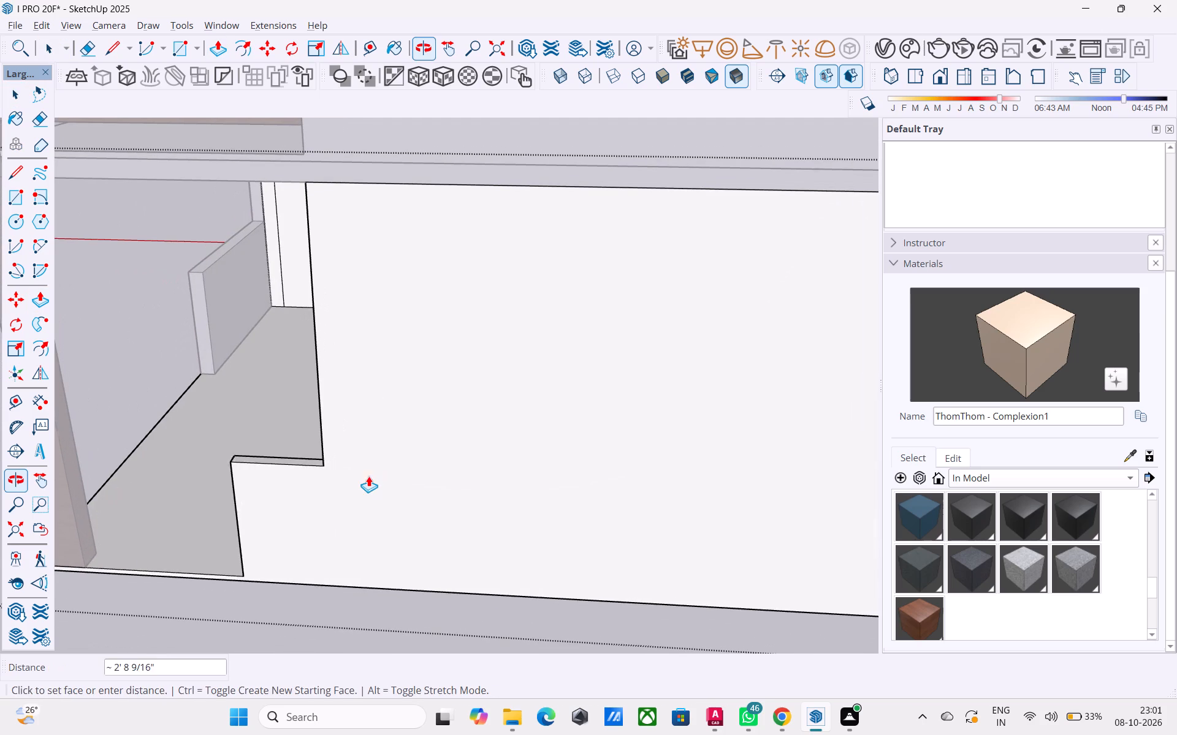
{"action": "middle_click_drag", "start_coordinate": [368, 475], "coordinate": [388, 477], "text": "shift"}
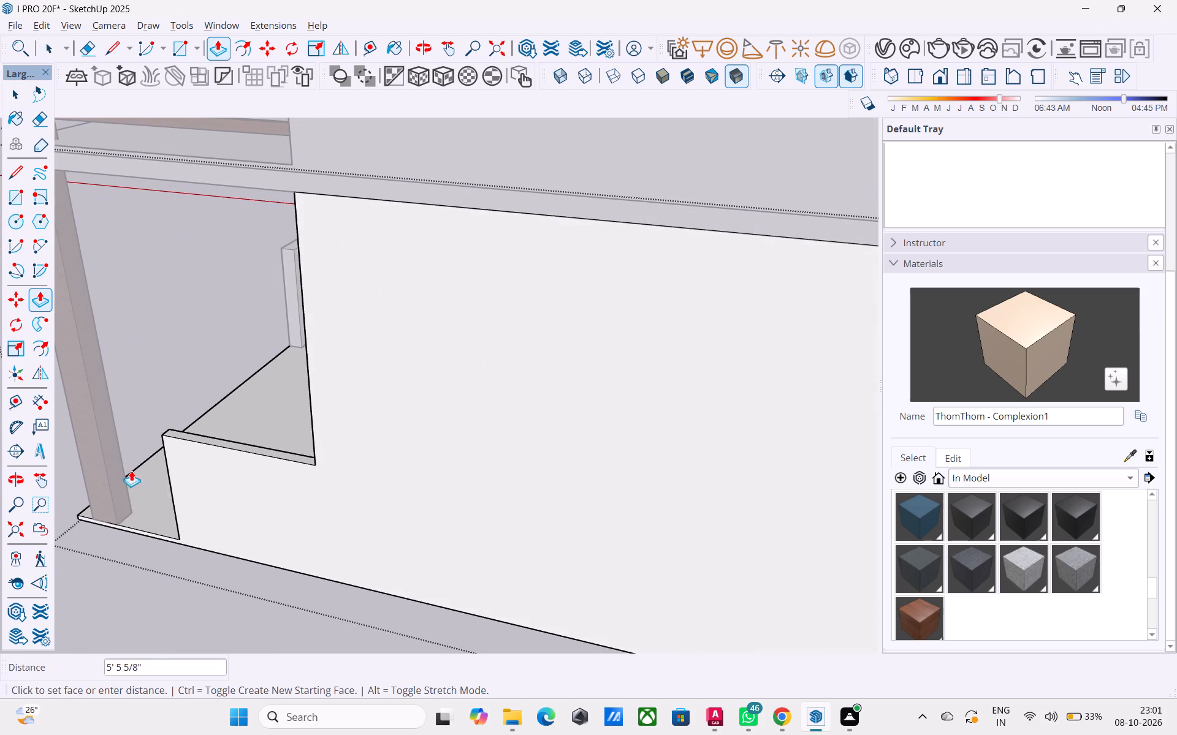
{"action": "left_click", "coordinate": [107, 462]}
Raise the top face of the low side wall by 1'.
{"action": "middle_click_drag", "start_coordinate": [162, 450], "coordinate": [470, 404]}
{"action": "scroll", "coordinate": [479, 409], "scroll_direction": "down", "scroll_amount": 3}
{"action": "middle_click_drag", "start_coordinate": [460, 425], "coordinate": [645, 410]}
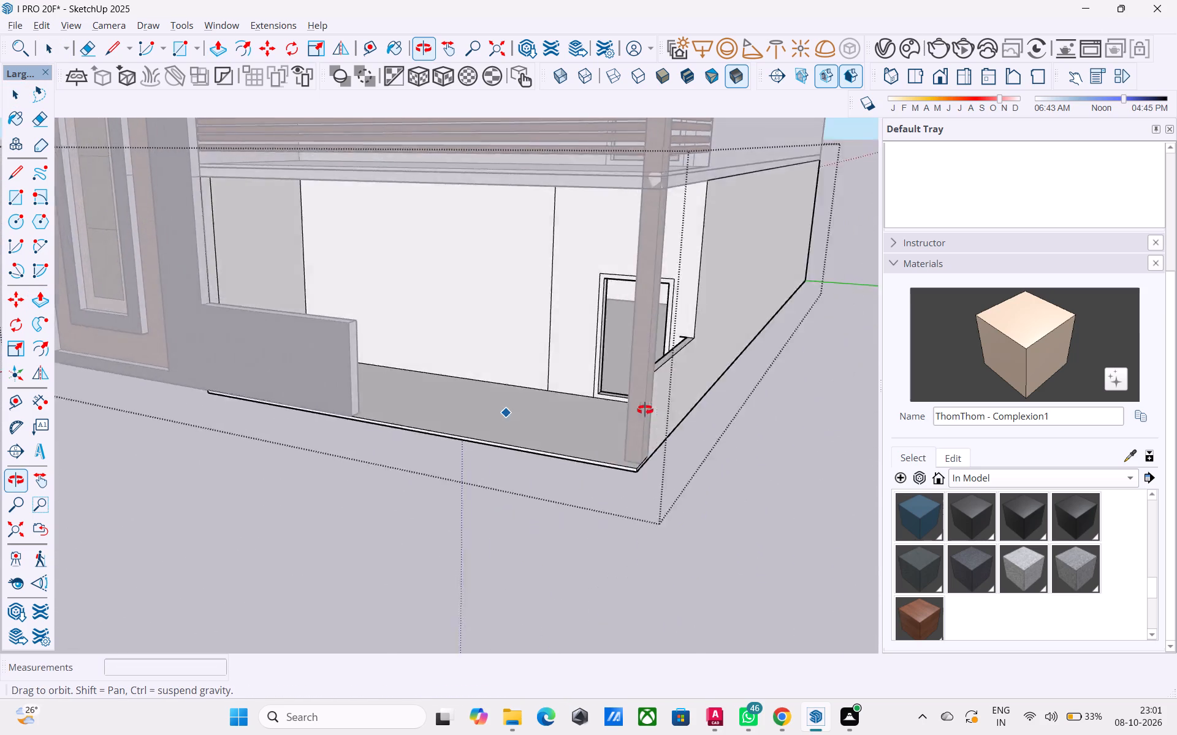
{"action": "middle_click_drag", "start_coordinate": [645, 410], "coordinate": [597, 387]}
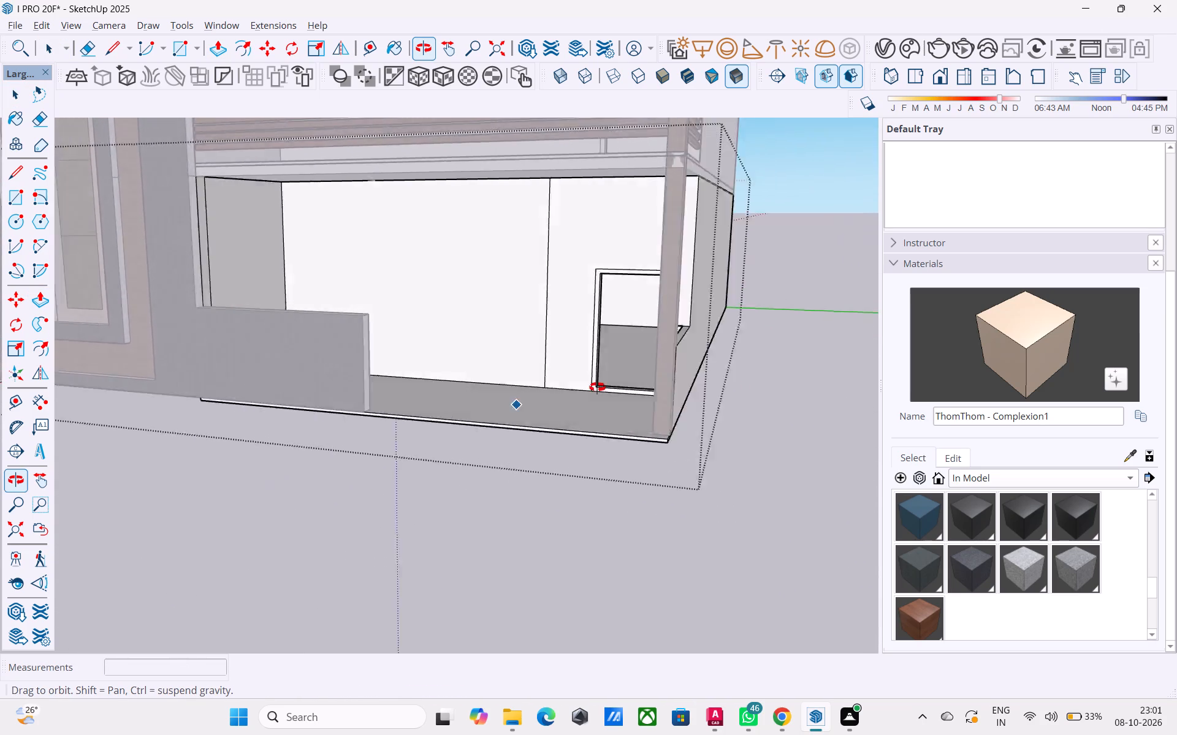
{"action": "middle_click_drag", "start_coordinate": [597, 387], "coordinate": [332, 493]}
{"action": "scroll", "coordinate": [335, 488], "scroll_direction": "up", "scroll_amount": 4}
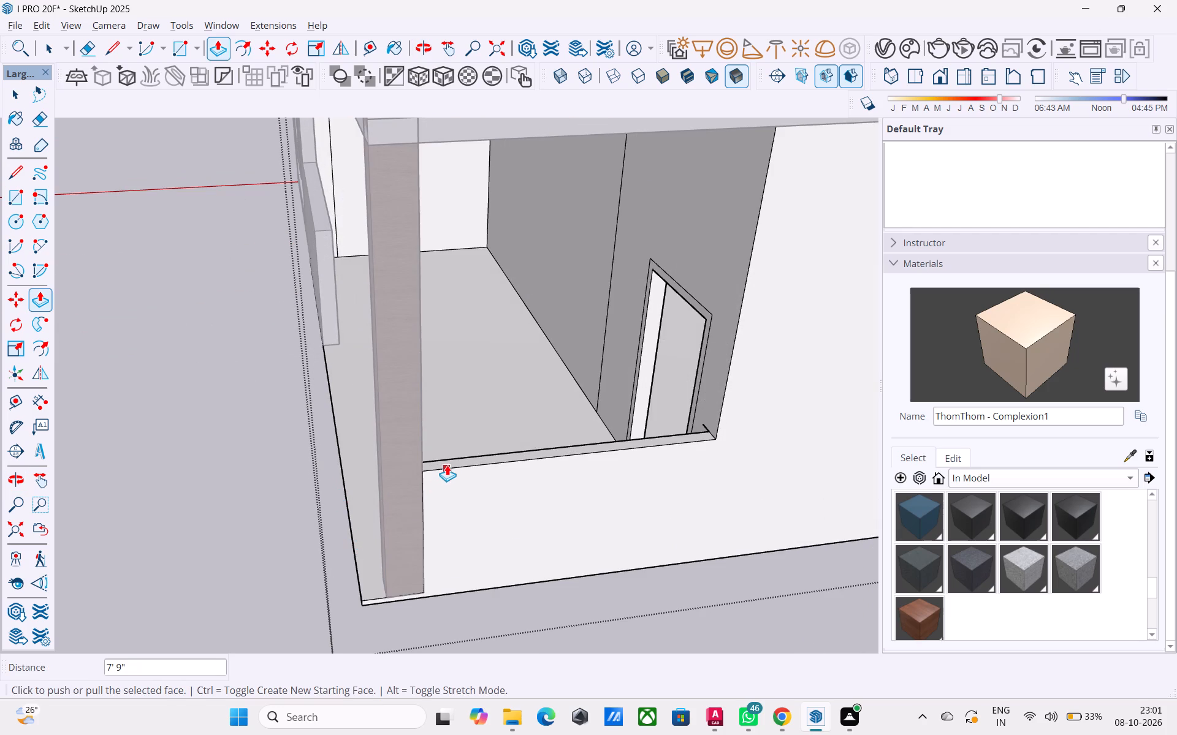
{"action": "key", "text": "space"}
{"action": "left_click", "coordinate": [449, 463]}
{"action": "key", "text": "p"}
{"action": "left_click", "coordinate": [450, 462]}
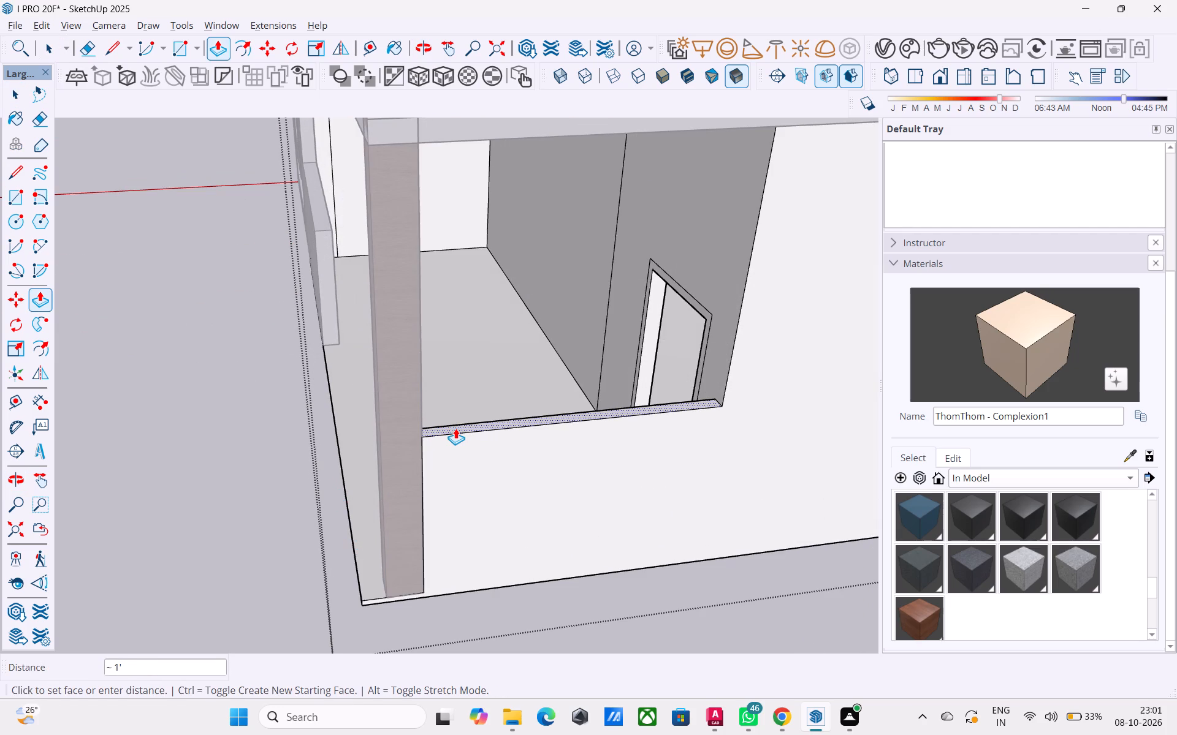
{"action": "type", "text": "1'"}
{"action": "key", "text": "Return"}
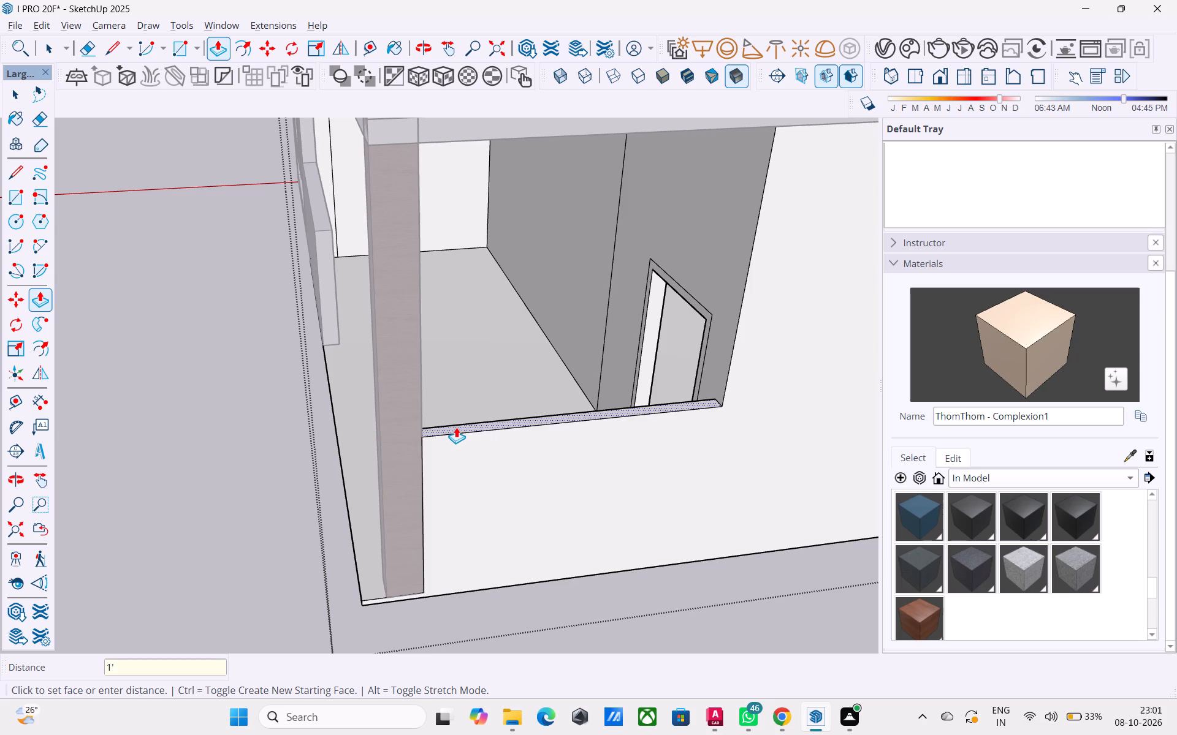
Erase the leftover short edge on the house wall between the door and the low side wall.
{"action": "key", "text": "space"}
{"action": "middle_click_drag", "start_coordinate": [423, 442], "coordinate": [570, 424]}
{"action": "scroll", "coordinate": [582, 419], "scroll_direction": "down", "scroll_amount": 5}
{"action": "middle_click_drag", "start_coordinate": [474, 440], "coordinate": [772, 344]}
{"action": "scroll", "coordinate": [640, 328], "scroll_direction": "up", "scroll_amount": 5}
{"action": "key", "text": "e"}
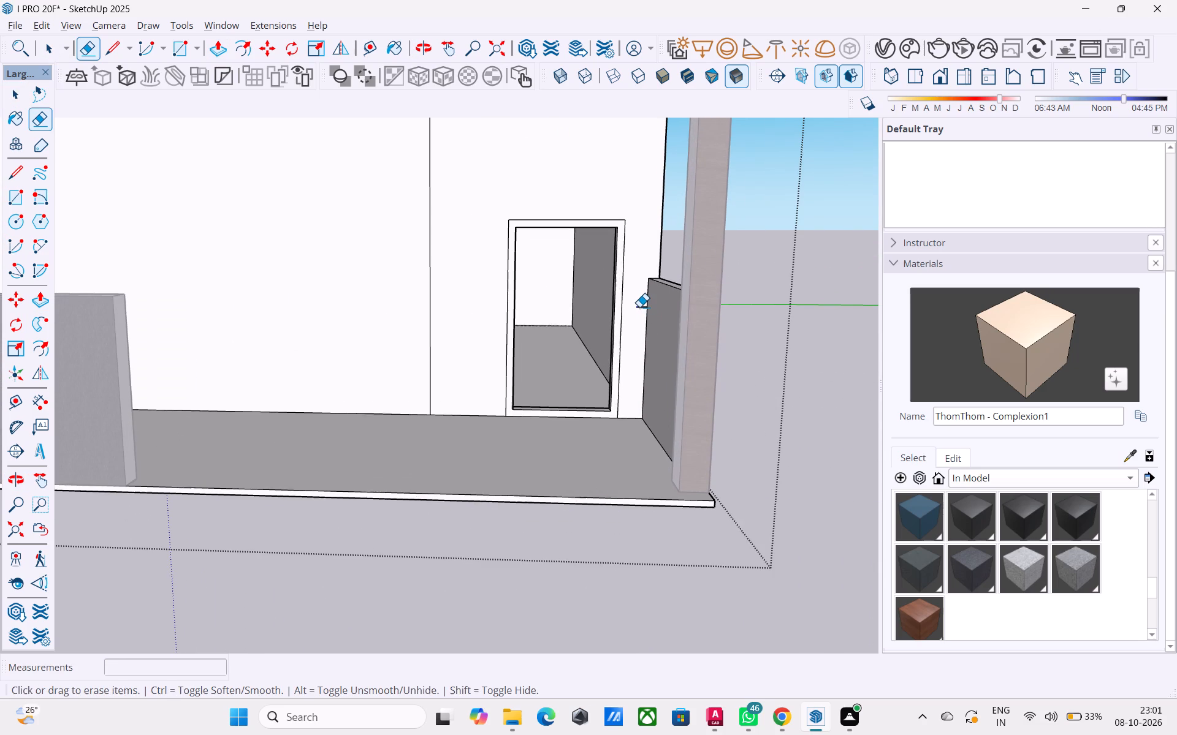
{"action": "left_click", "coordinate": [639, 307]}
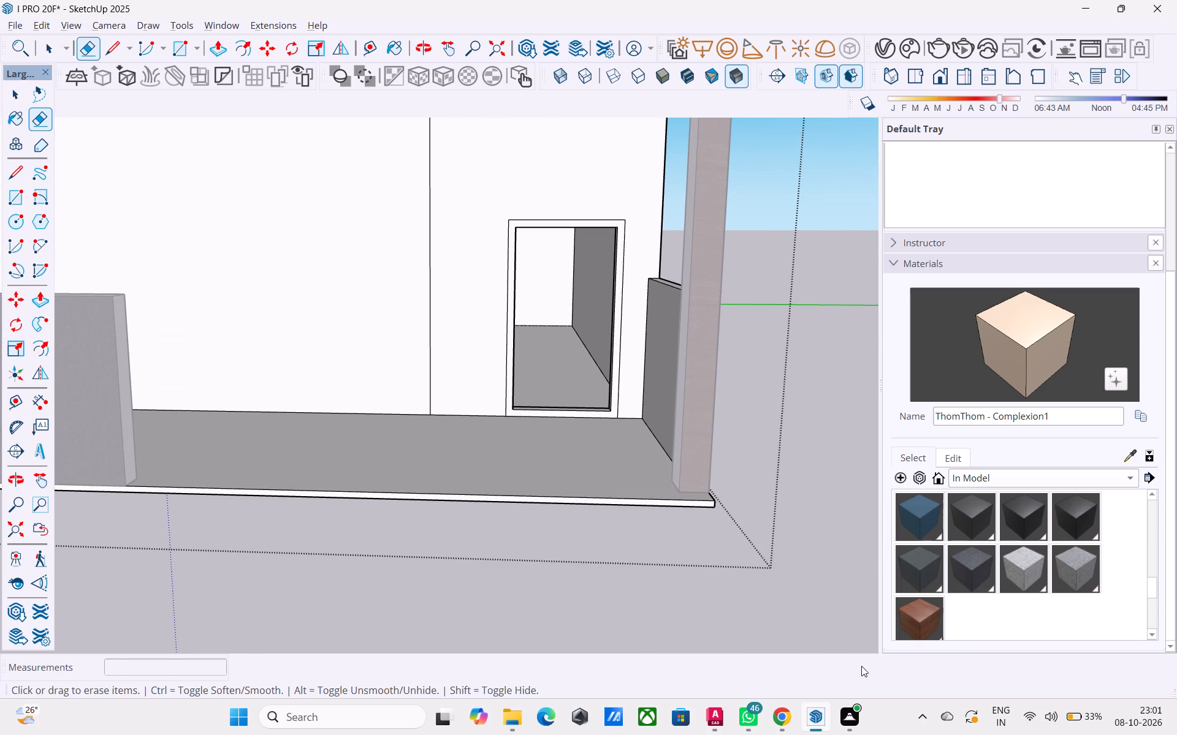
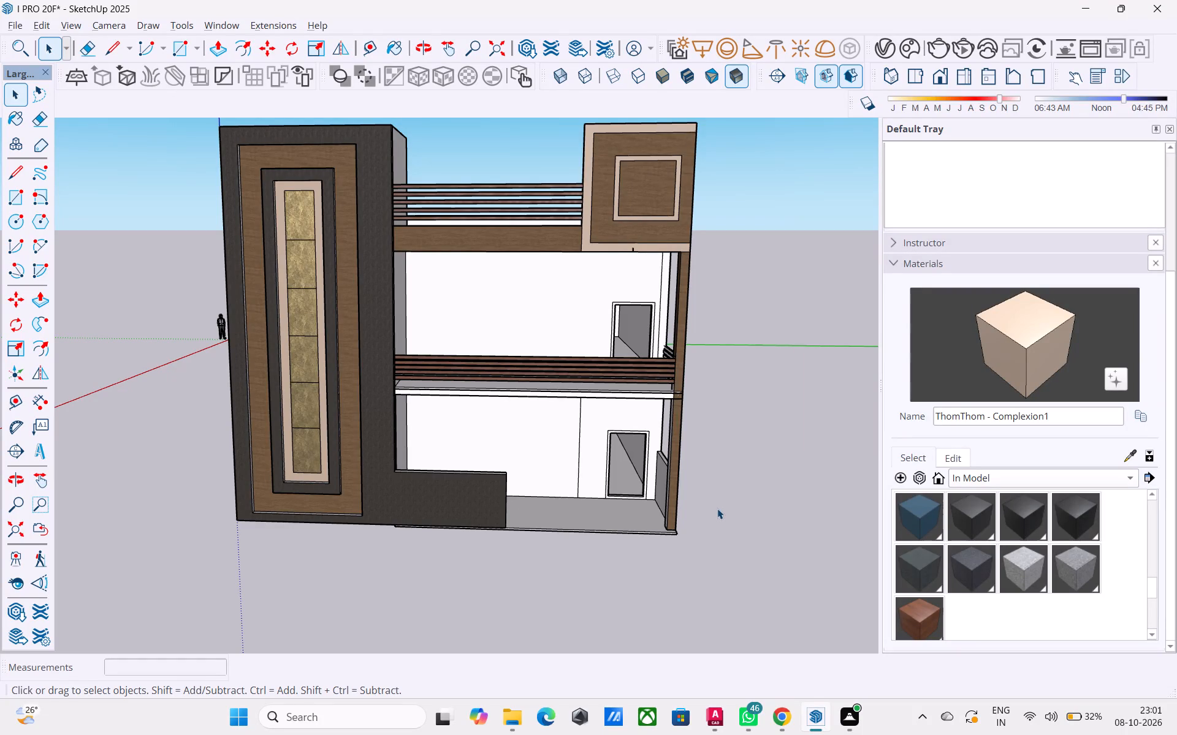
Draw an 8" line across the dark tower's narrow side face at the height of the first-floor railing.
{"action": "middle_click_drag", "start_coordinate": [538, 388], "coordinate": [610, 387]}
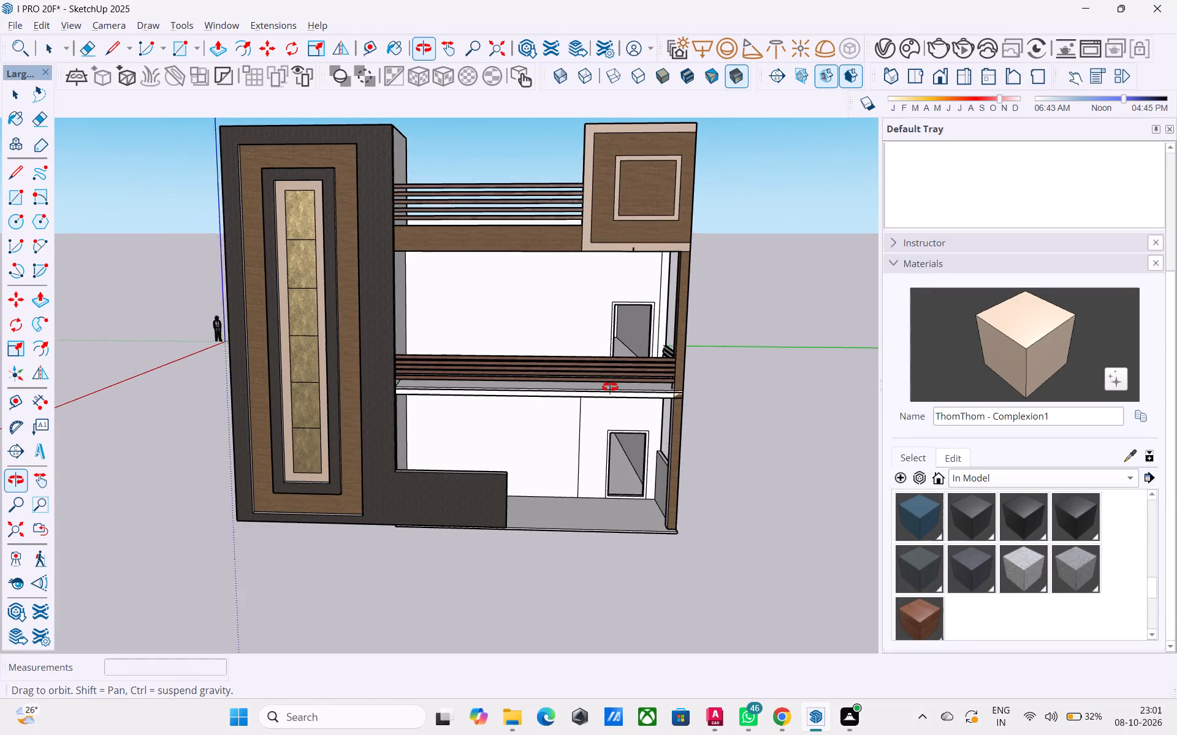
{"action": "middle_click_drag", "start_coordinate": [610, 387], "coordinate": [615, 387]}
{"action": "scroll", "coordinate": [615, 386], "scroll_direction": "up", "scroll_amount": 6}
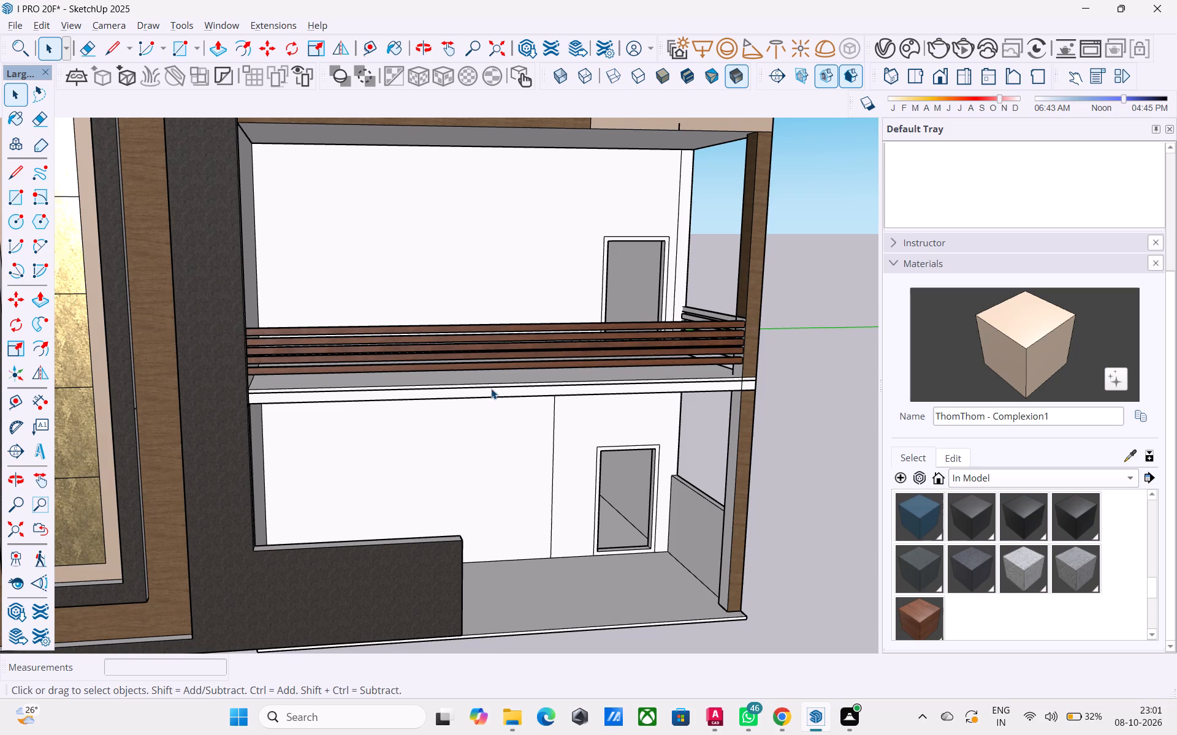
{"action": "middle_click_drag", "start_coordinate": [490, 388], "coordinate": [572, 347], "text": "shift"}
{"action": "scroll", "coordinate": [365, 346], "scroll_direction": "up", "scroll_amount": 1}
{"action": "middle_click_drag", "start_coordinate": [362, 345], "coordinate": [268, 333]}
{"action": "scroll", "coordinate": [261, 337], "scroll_direction": "up", "scroll_amount": 4}
{"action": "middle_click_drag", "start_coordinate": [321, 338], "coordinate": [312, 338]}
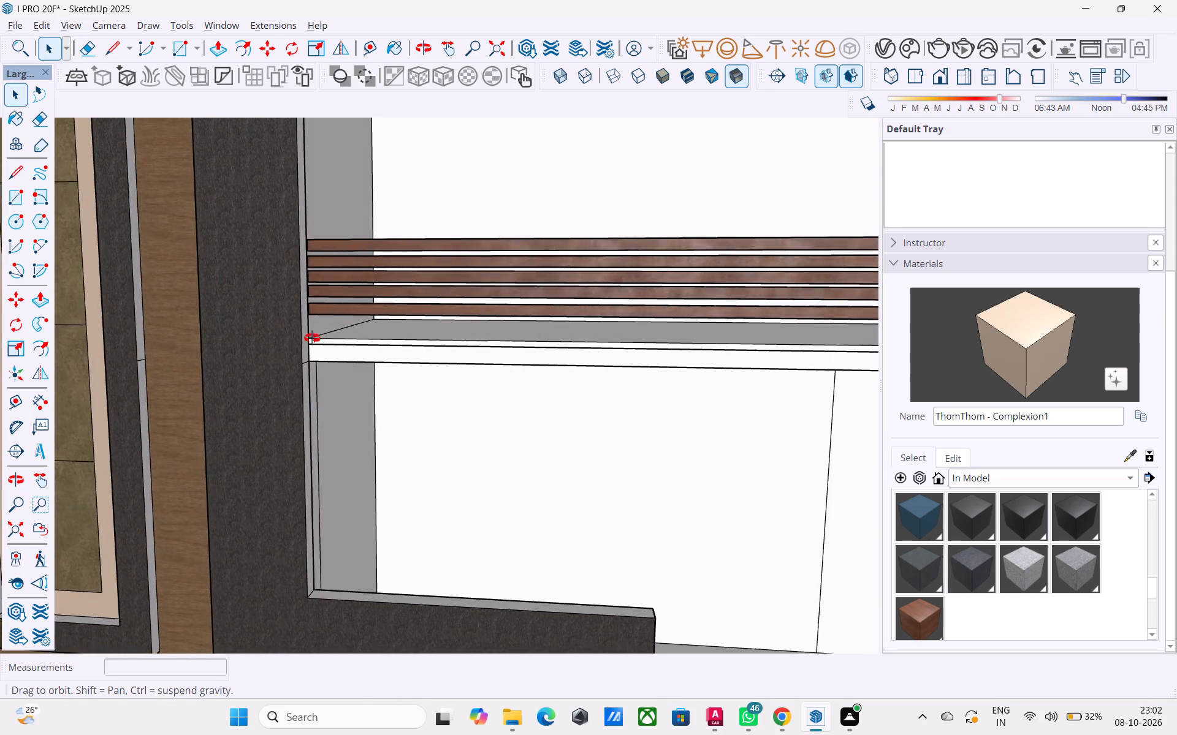
{"action": "middle_click_drag", "start_coordinate": [312, 338], "coordinate": [227, 330]}
{"action": "middle_click_drag", "start_coordinate": [314, 344], "coordinate": [281, 365]}
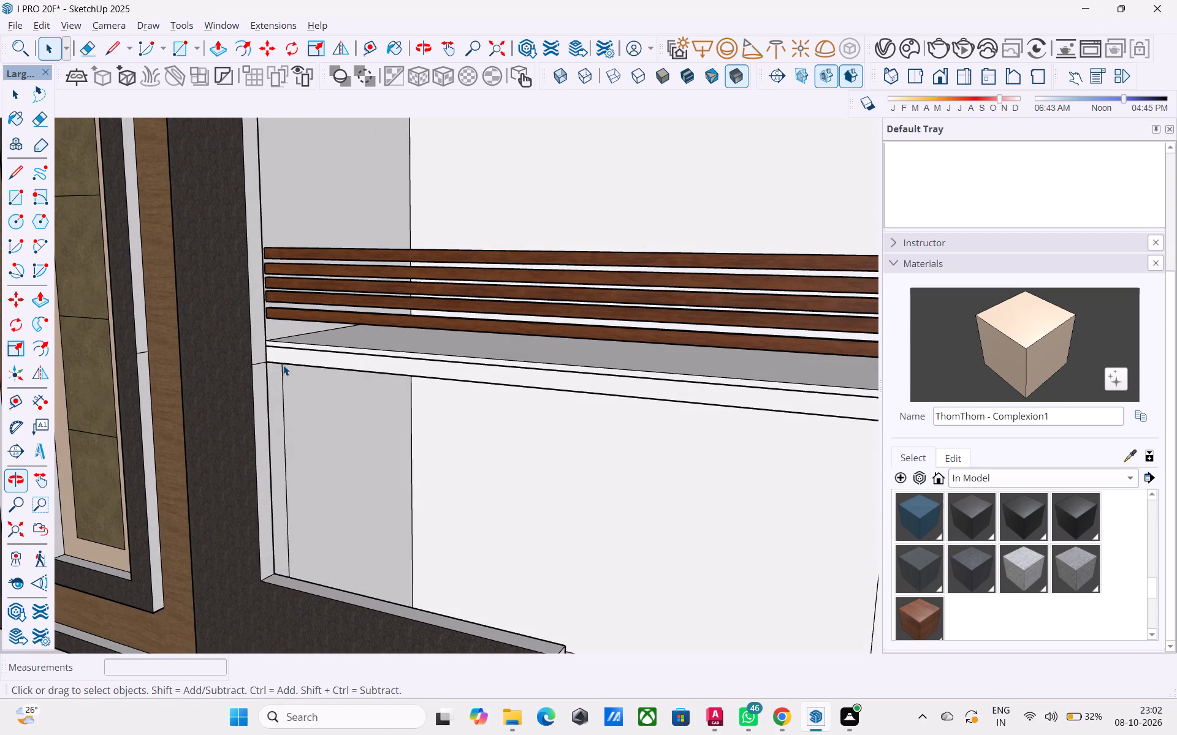
{"action": "scroll", "coordinate": [264, 295], "scroll_direction": "up", "scroll_amount": 5}
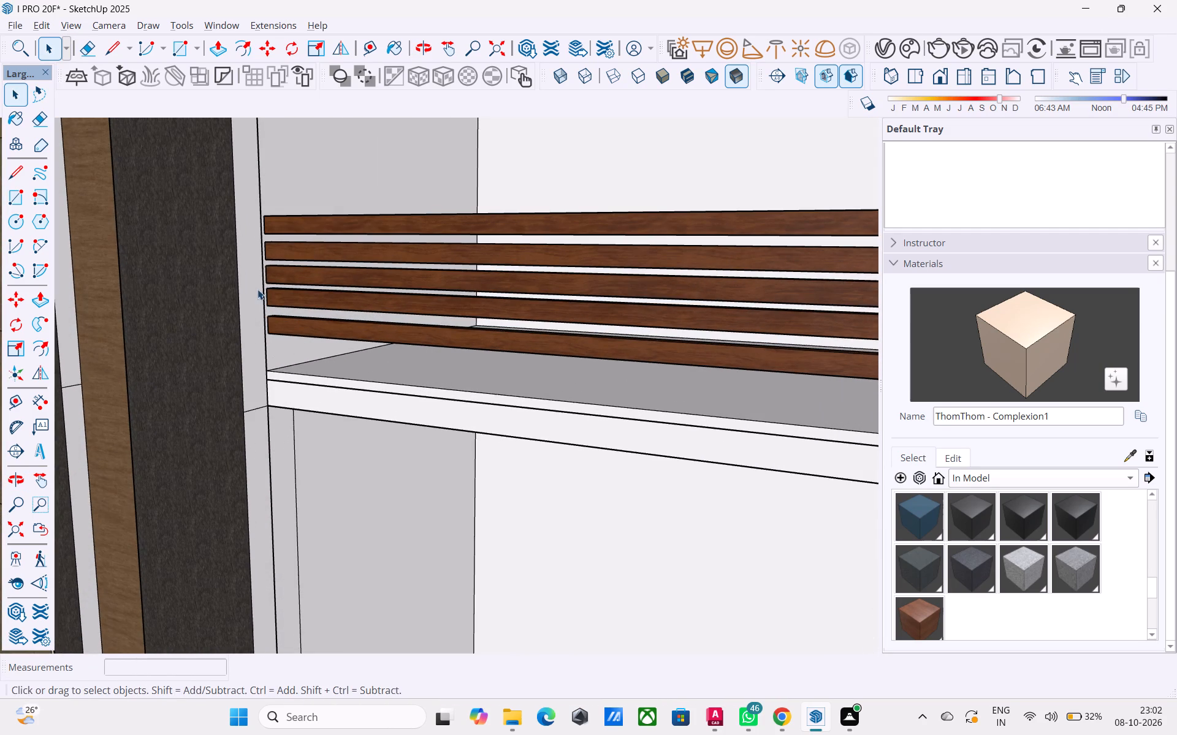
{"action": "middle_click_drag", "start_coordinate": [257, 288], "coordinate": [213, 286]}
{"action": "scroll", "coordinate": [256, 288], "scroll_direction": "up", "scroll_amount": 1}
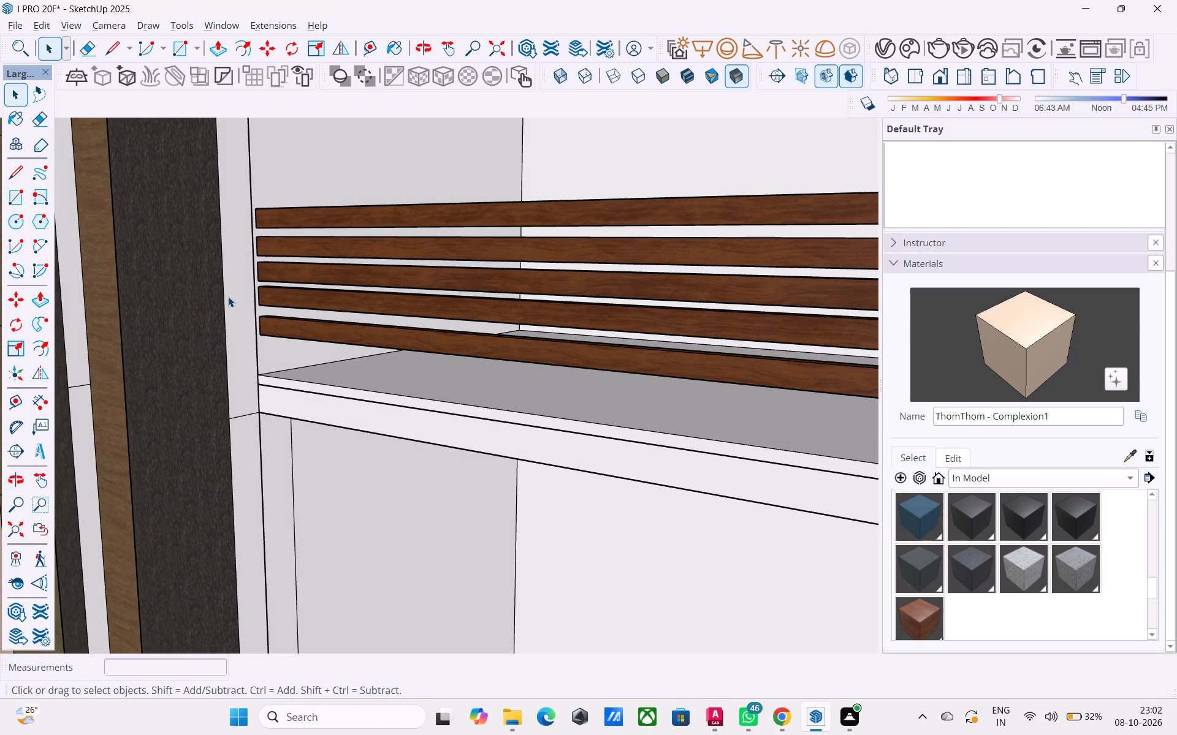
{"action": "left_click", "coordinate": [228, 296]}
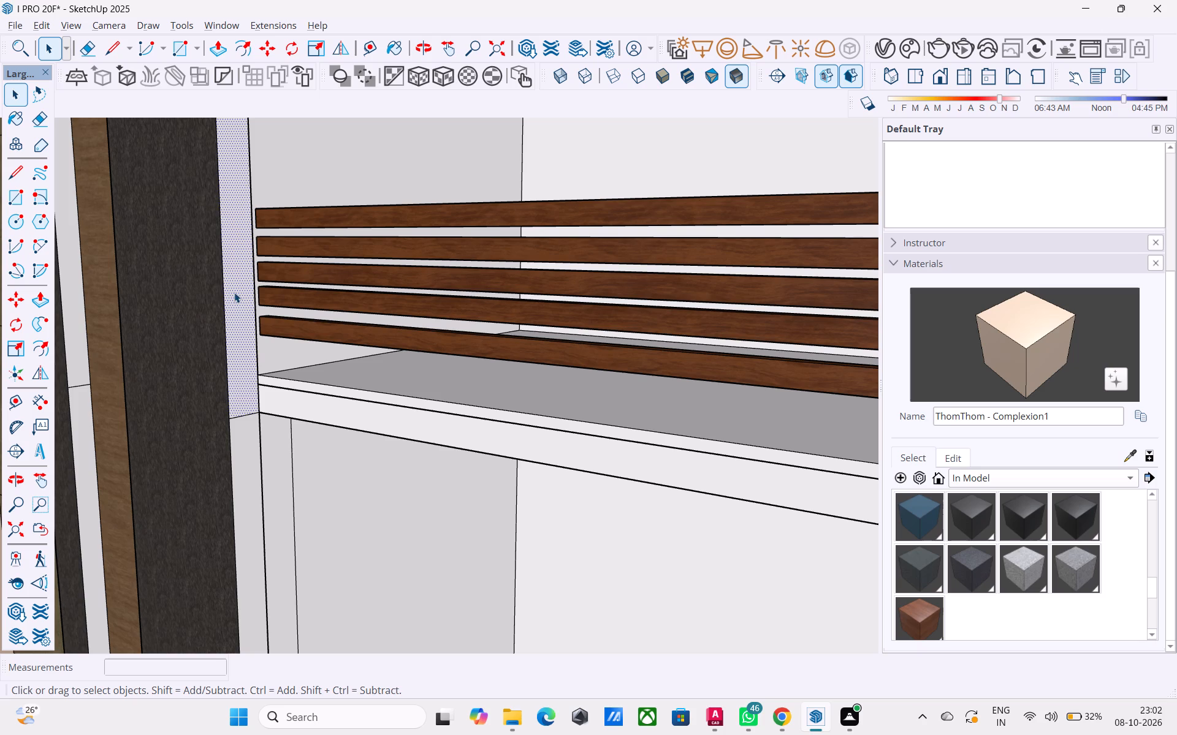
{"action": "key", "text": "l"}
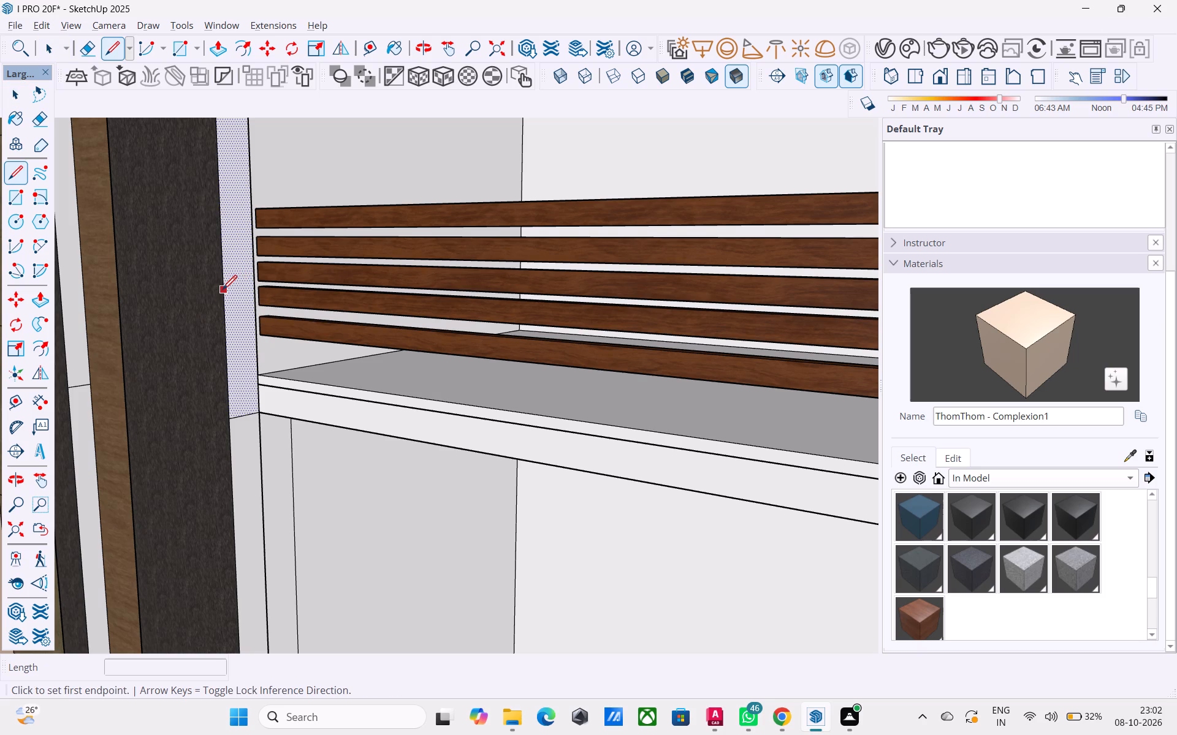
{"action": "left_click", "coordinate": [223, 291]}
{"action": "left_click", "coordinate": [254, 290]}
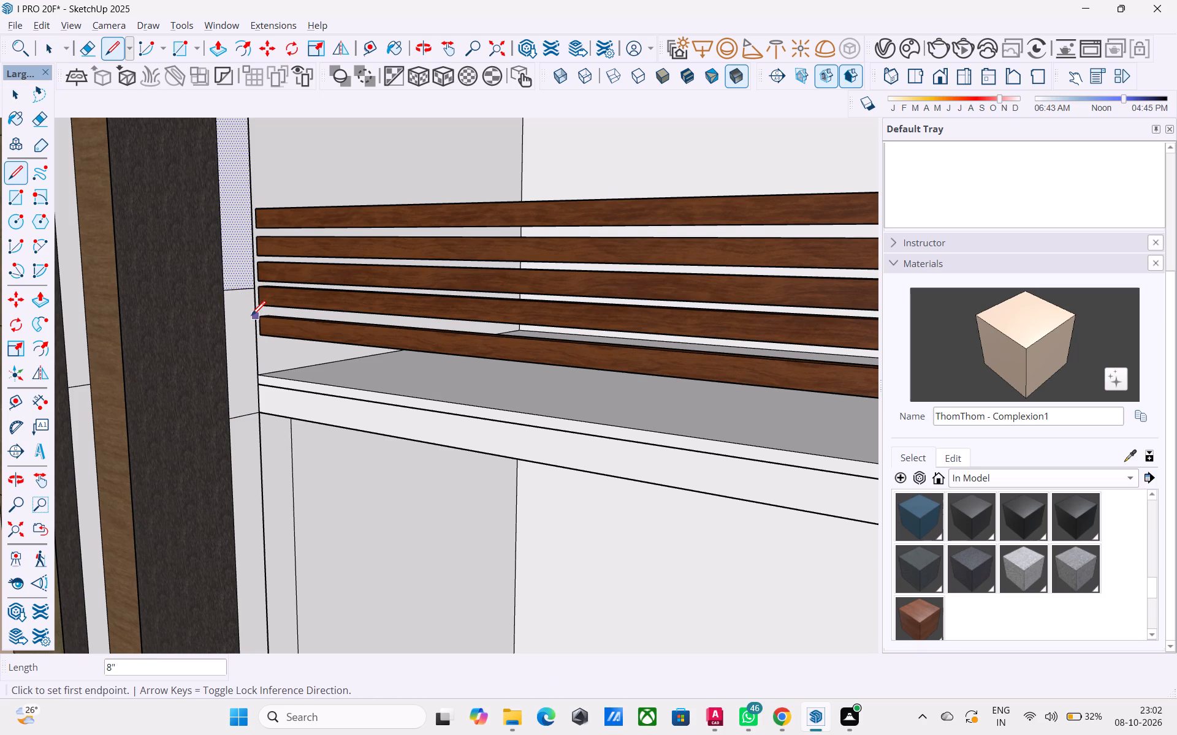
Pull the side-face piece below the new line 25' 3" across the front of the first-floor slab as a band.
{"action": "key", "text": "space"}
{"action": "left_click", "coordinate": [248, 328]}
{"action": "key", "text": "p"}
{"action": "left_click", "coordinate": [249, 325]}
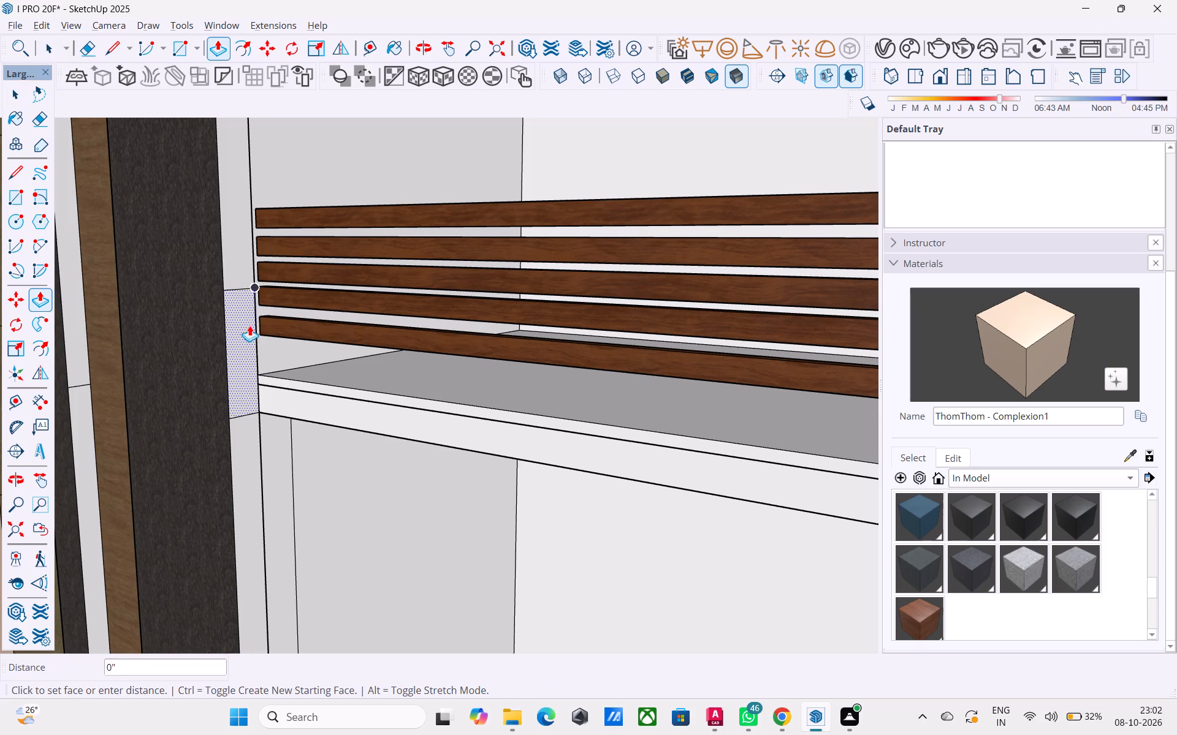
{"action": "scroll", "coordinate": [348, 326], "scroll_direction": "down", "scroll_amount": 7}
{"action": "middle_click_drag", "start_coordinate": [372, 333], "coordinate": [535, 342]}
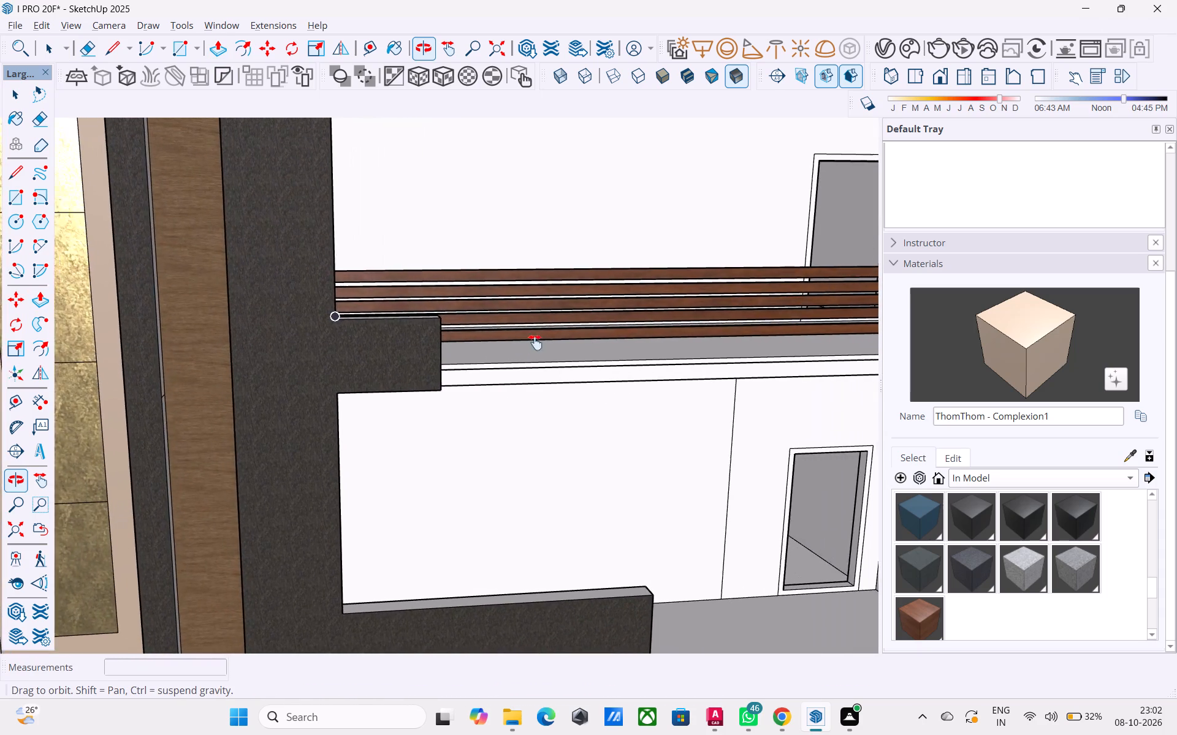
{"action": "middle_click_drag", "start_coordinate": [535, 342], "coordinate": [534, 343]}
{"action": "scroll", "coordinate": [531, 344], "scroll_direction": "down", "scroll_amount": 7}
{"action": "middle_click_drag", "start_coordinate": [665, 337], "coordinate": [492, 364], "text": "shift"}
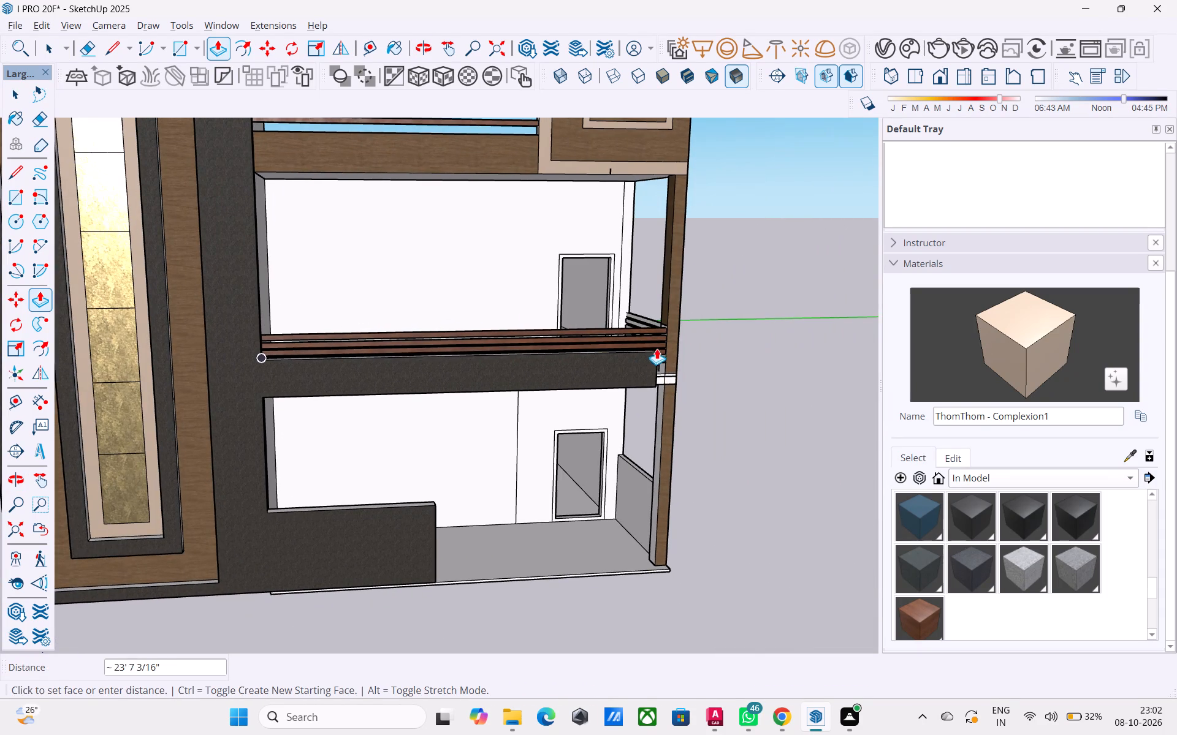
{"action": "middle_click_drag", "start_coordinate": [676, 346], "coordinate": [205, 358]}
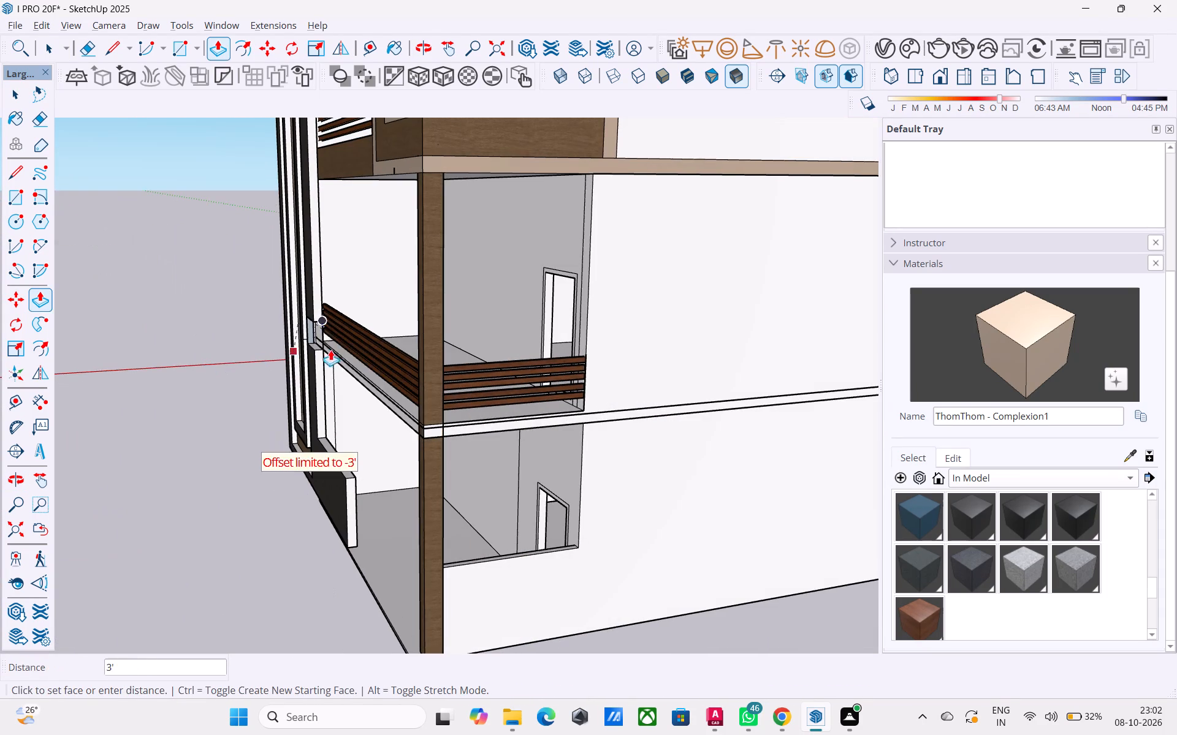
{"action": "left_click", "coordinate": [427, 321]}
Extend the end face of the front band another 6" beyond the corner post.
{"action": "middle_click_drag", "start_coordinate": [317, 356], "coordinate": [384, 347]}
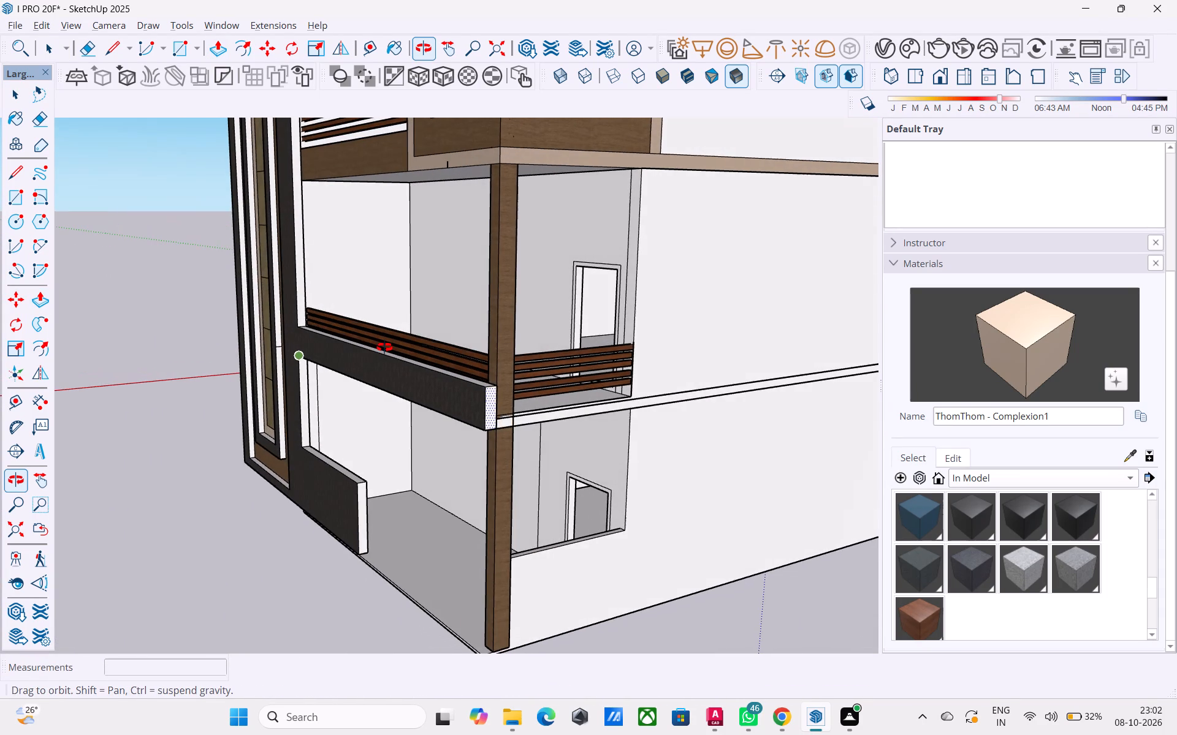
{"action": "middle_click_drag", "start_coordinate": [384, 347], "coordinate": [386, 347]}
{"action": "middle_click_drag", "start_coordinate": [532, 386], "coordinate": [506, 388]}
{"action": "scroll", "coordinate": [485, 402], "scroll_direction": "up", "scroll_amount": 3}
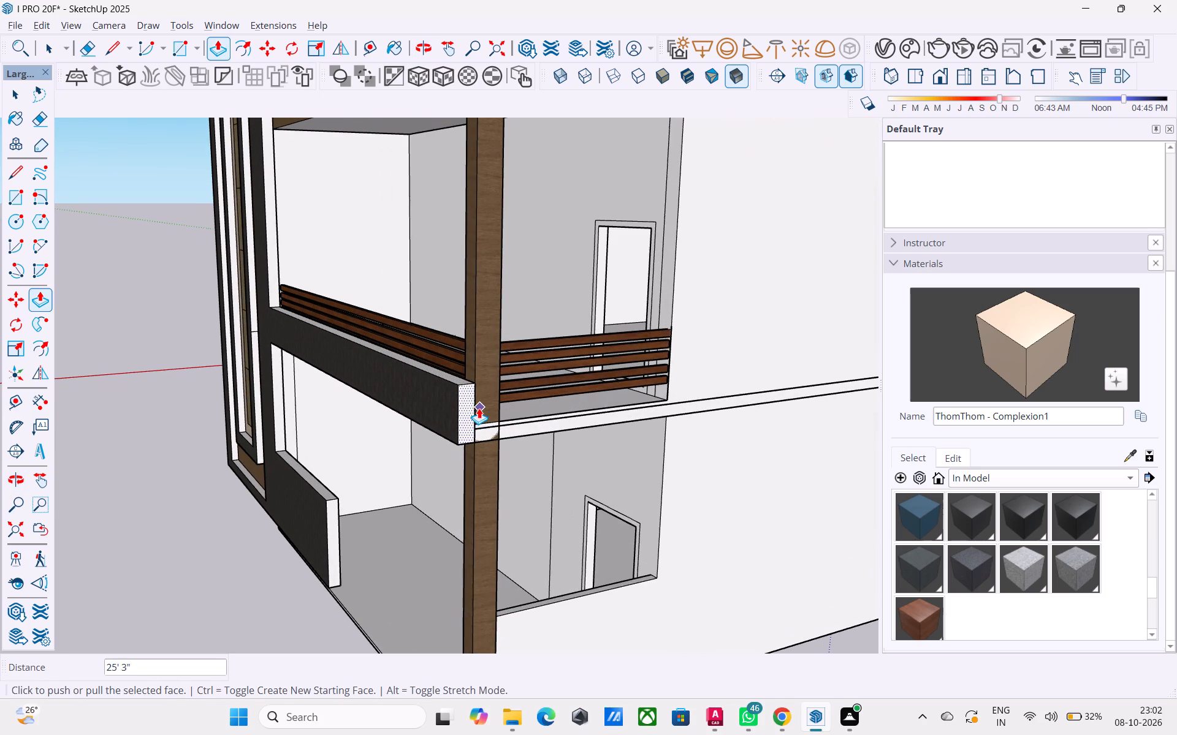
{"action": "left_click", "coordinate": [470, 407]}
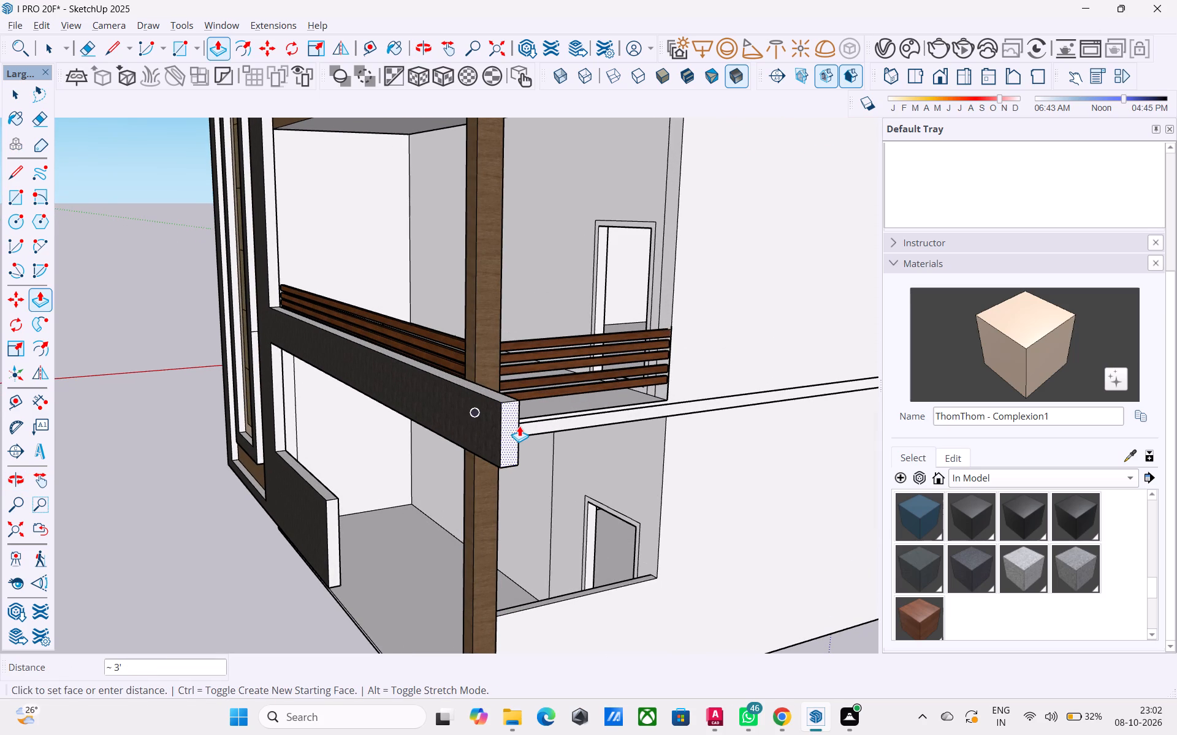
{"action": "key", "text": "6"}
{"action": "key", "text": "shift+quotedbl"}
{"action": "key", "text": "Return"}
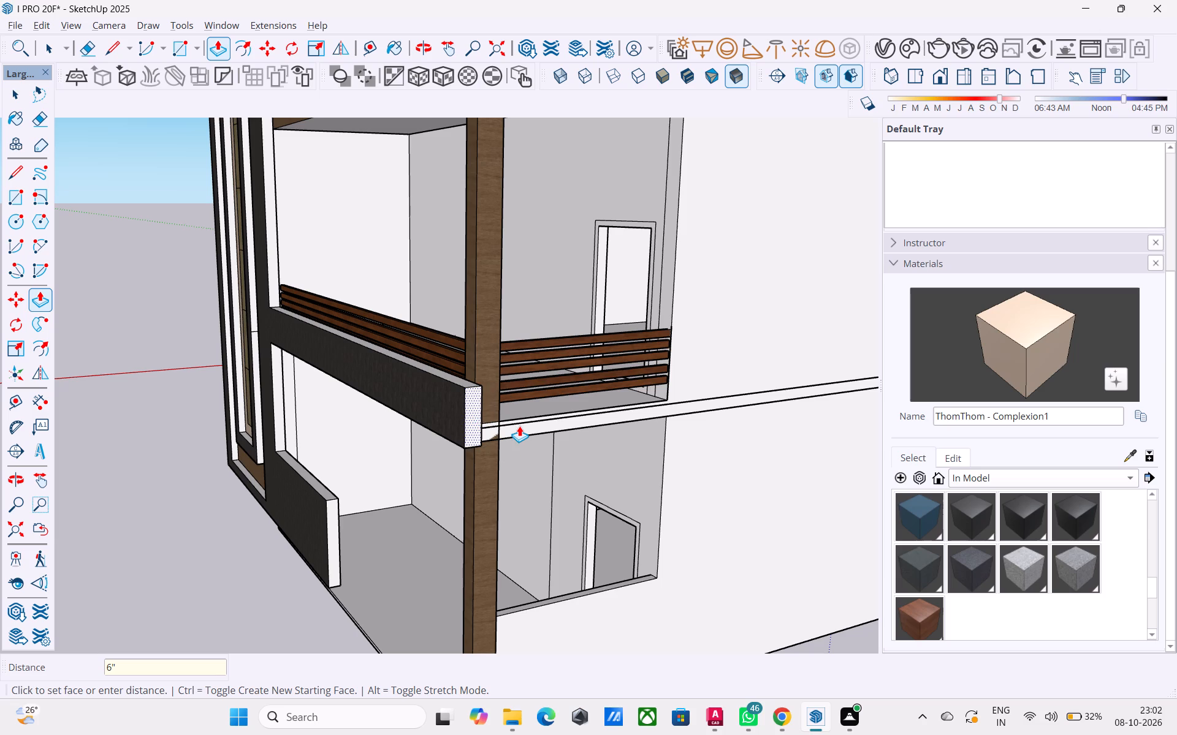
{"action": "key", "text": "space"}
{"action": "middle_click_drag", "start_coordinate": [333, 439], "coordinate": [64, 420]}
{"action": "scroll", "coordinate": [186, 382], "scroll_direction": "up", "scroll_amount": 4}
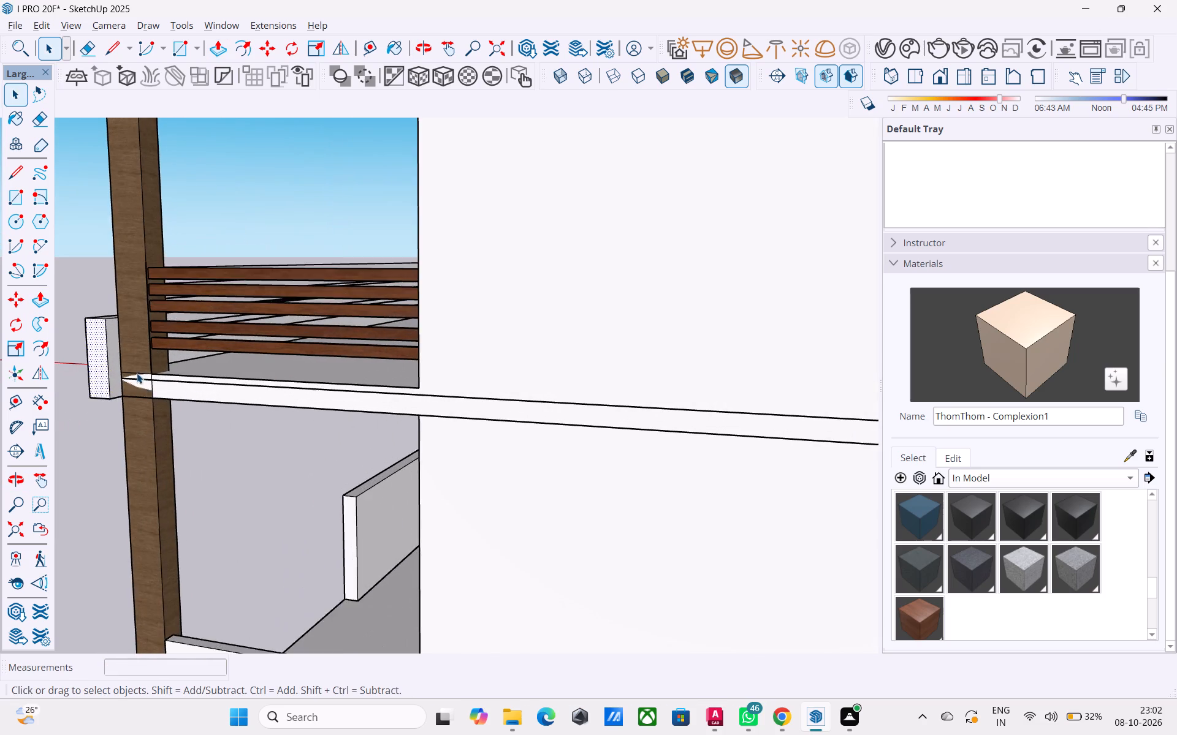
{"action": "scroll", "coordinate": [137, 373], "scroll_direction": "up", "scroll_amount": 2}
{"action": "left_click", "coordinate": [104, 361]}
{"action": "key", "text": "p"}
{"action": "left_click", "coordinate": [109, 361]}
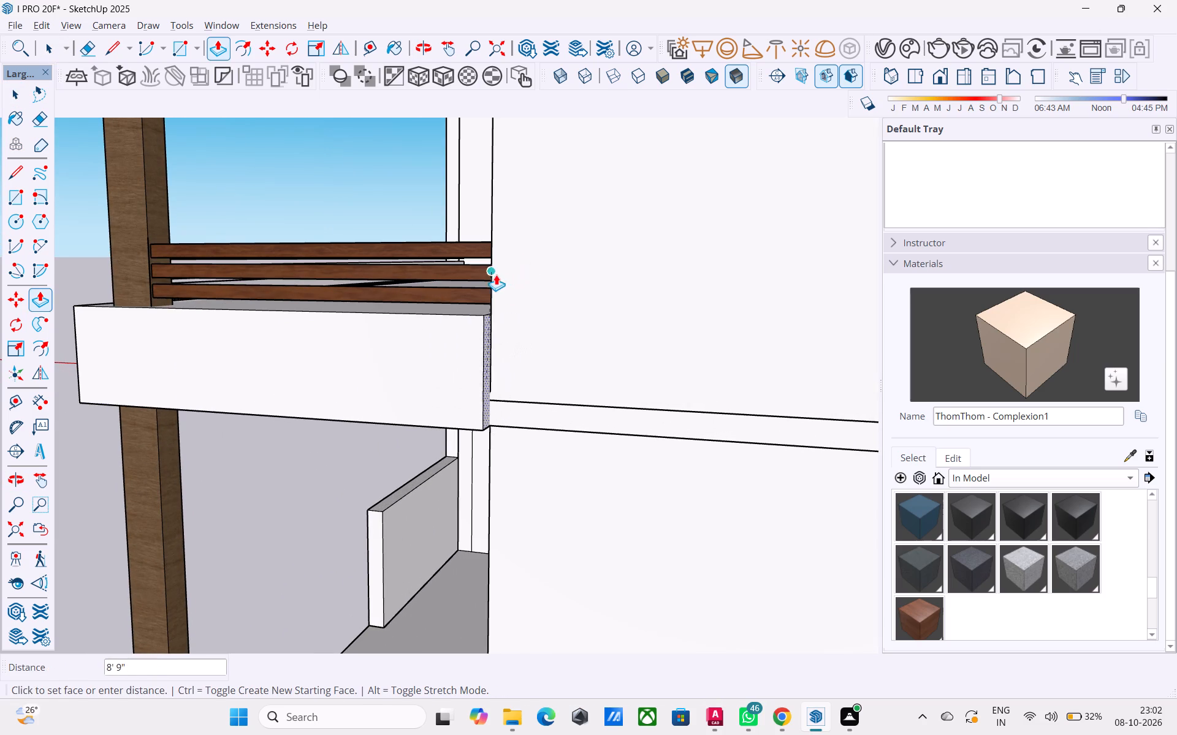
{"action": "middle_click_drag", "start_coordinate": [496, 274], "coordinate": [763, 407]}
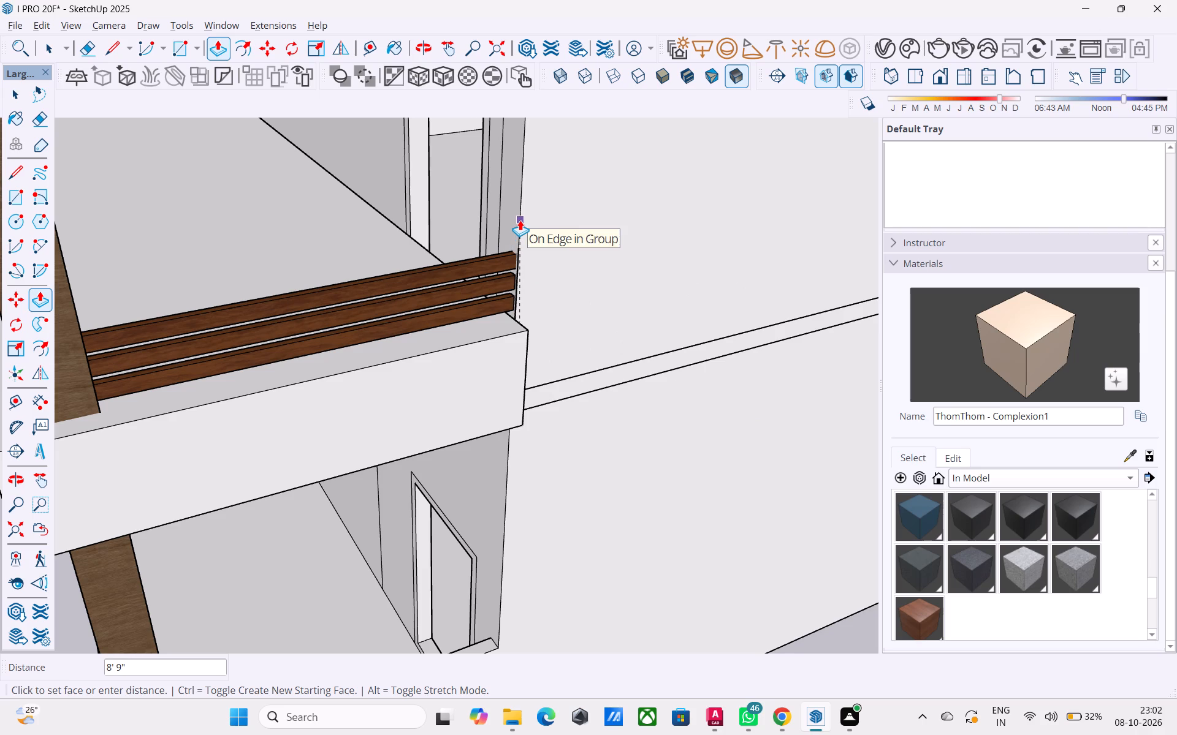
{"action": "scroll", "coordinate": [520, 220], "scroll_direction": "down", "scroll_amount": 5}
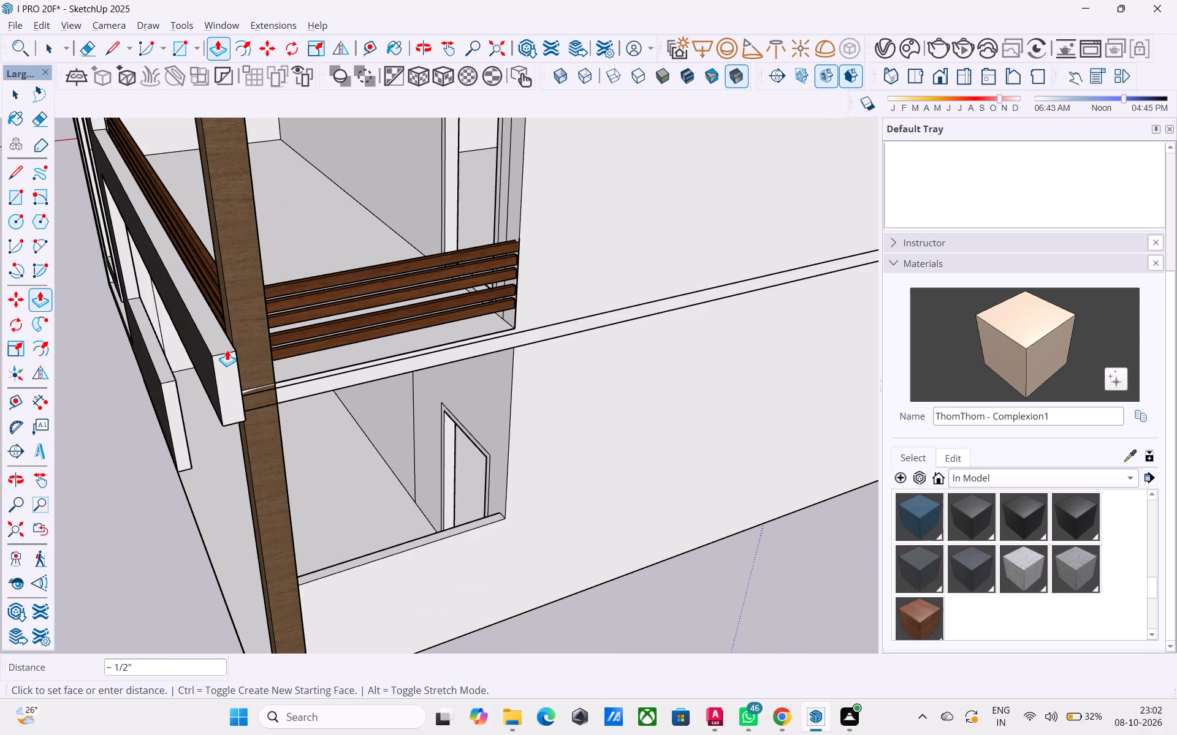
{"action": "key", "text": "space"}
Draw a vertical line about 2' 2" long on the back of the band's projecting end, along the post's edge.
{"action": "middle_click_drag", "start_coordinate": [276, 353], "coordinate": [97, 350]}
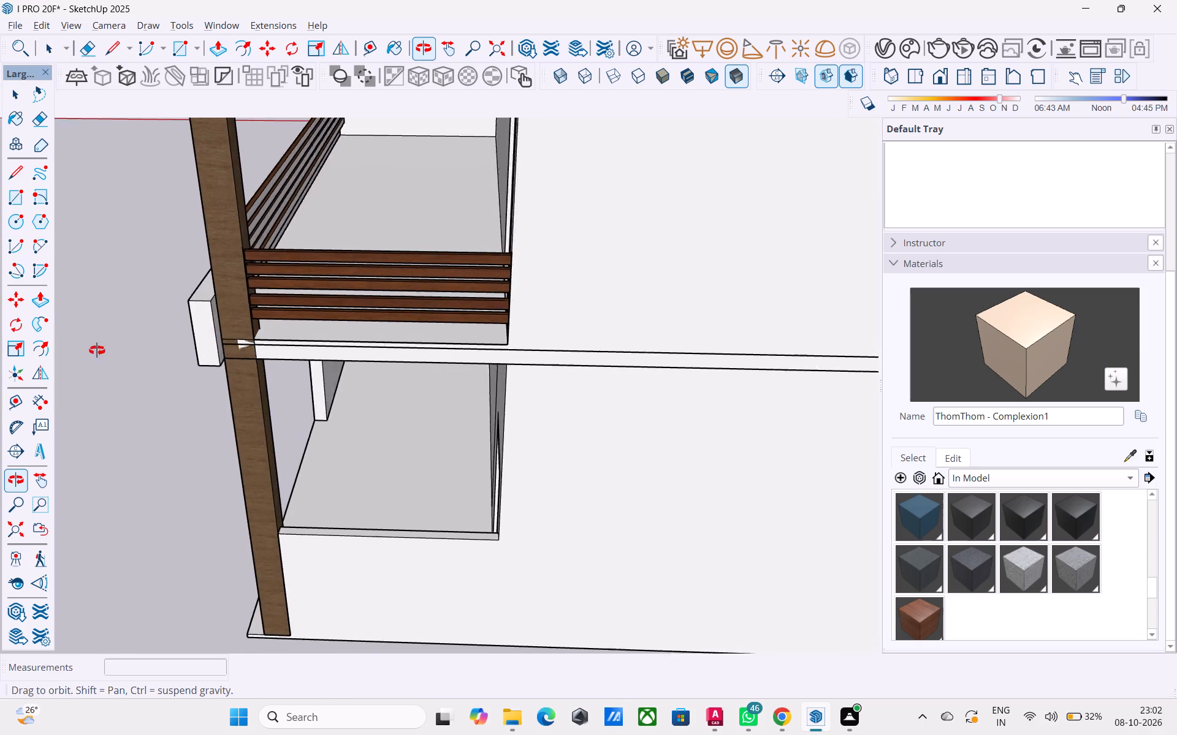
{"action": "middle_click_drag", "start_coordinate": [97, 350], "coordinate": [64, 357]}
{"action": "scroll", "coordinate": [227, 311], "scroll_direction": "up", "scroll_amount": 3}
{"action": "key", "text": "l"}
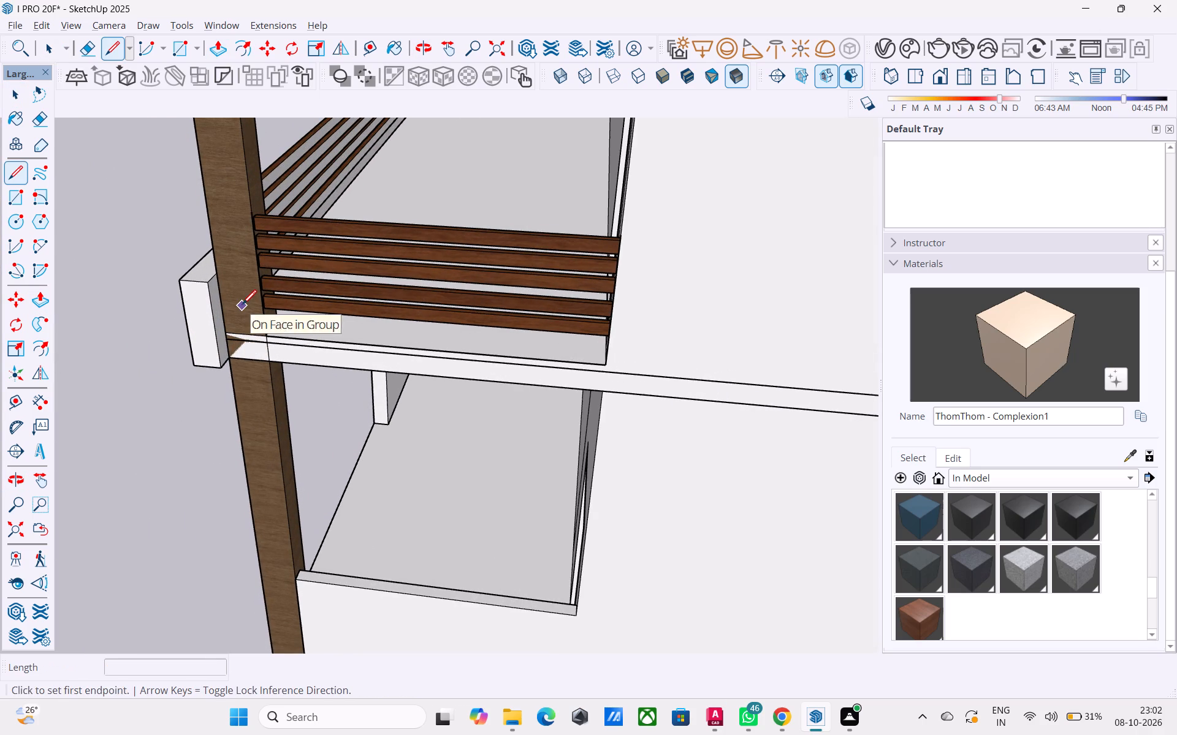
{"action": "middle_click_drag", "start_coordinate": [242, 305], "coordinate": [196, 337]}
{"action": "scroll", "coordinate": [188, 318], "scroll_direction": "up", "scroll_amount": 7}
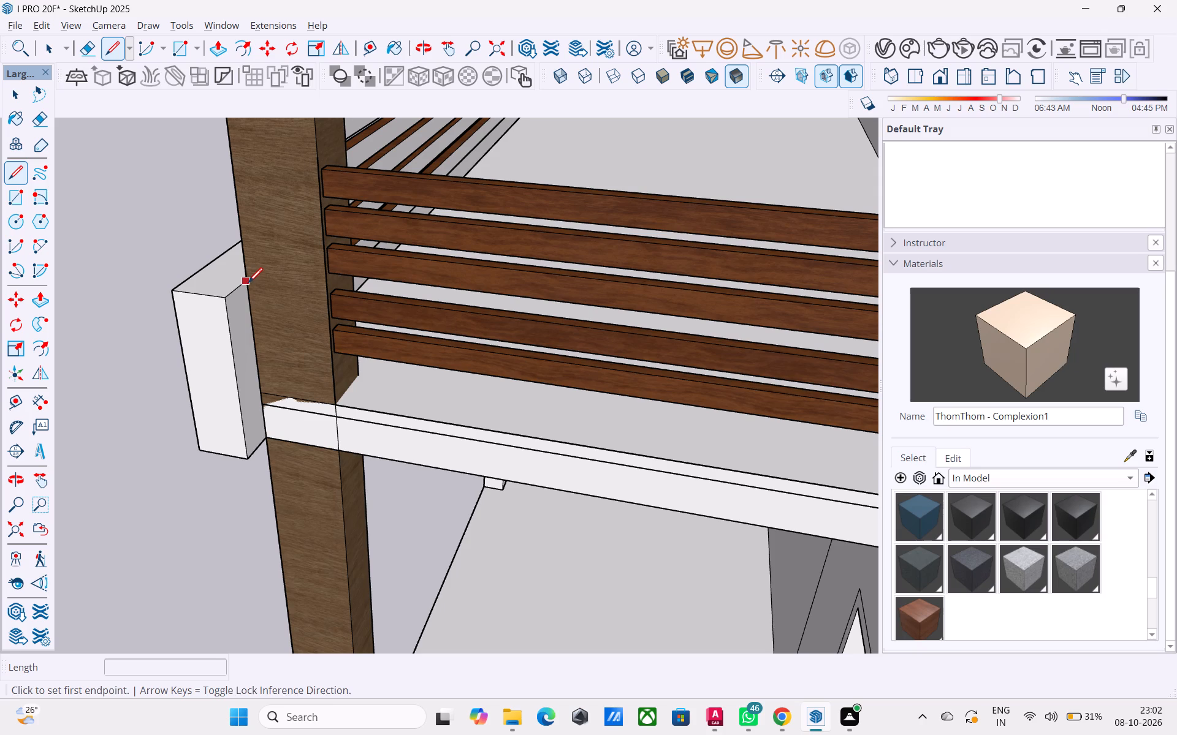
{"action": "left_click", "coordinate": [249, 283]}
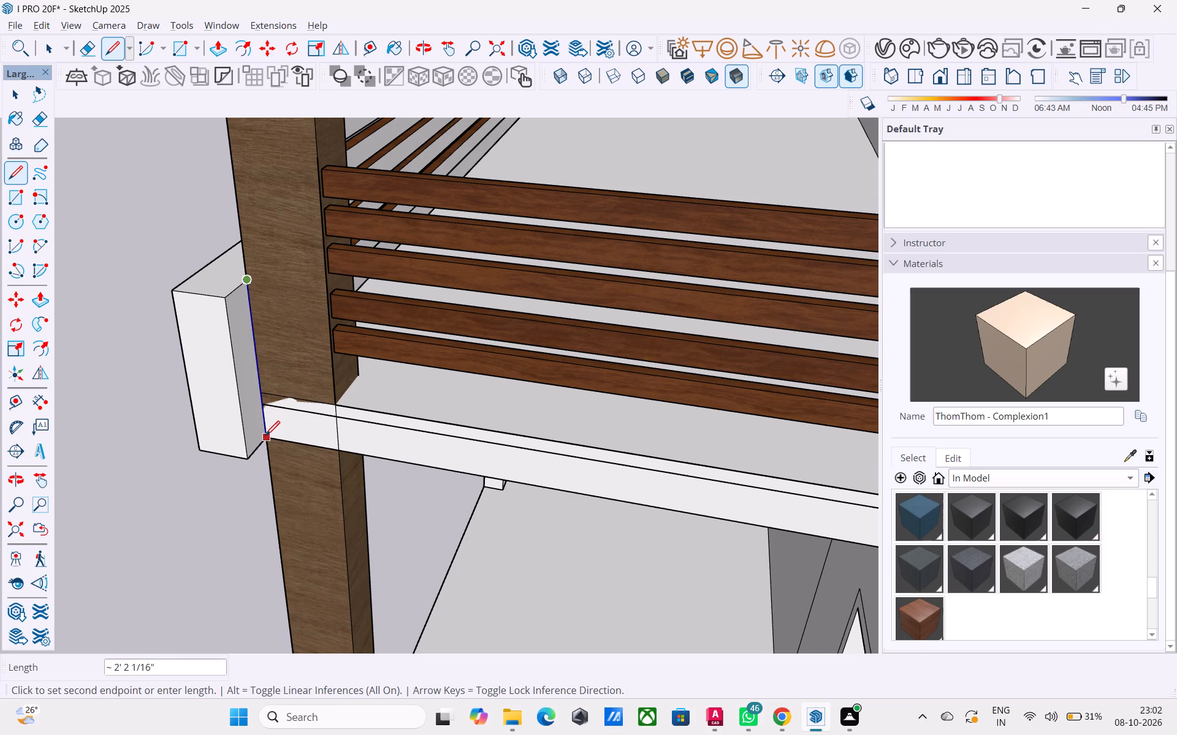
{"action": "left_click", "coordinate": [265, 437]}
Pull the projecting end's back face 8' 9" along the open side of the first-floor slab toward the house wall.
{"action": "key", "text": "space"}
{"action": "left_click", "coordinate": [261, 432]}
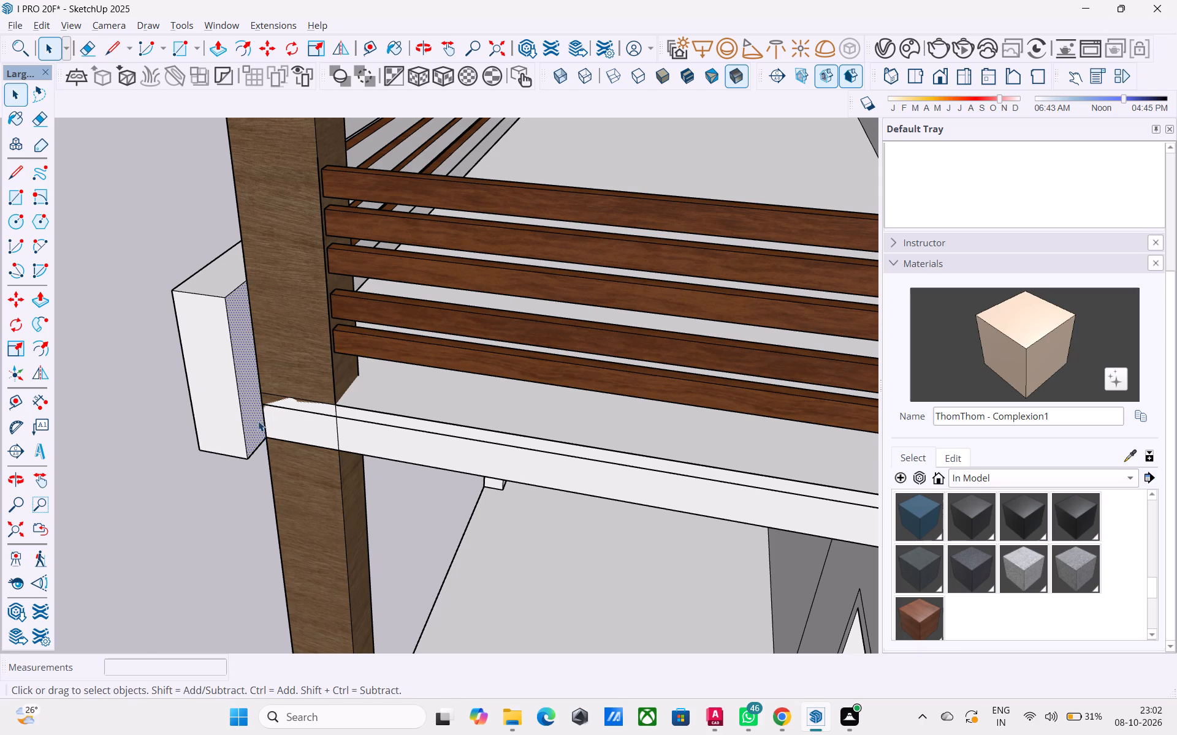
{"action": "key", "text": "p"}
{"action": "left_click", "coordinate": [246, 402]}
{"action": "scroll", "coordinate": [319, 395], "scroll_direction": "down", "scroll_amount": 7}
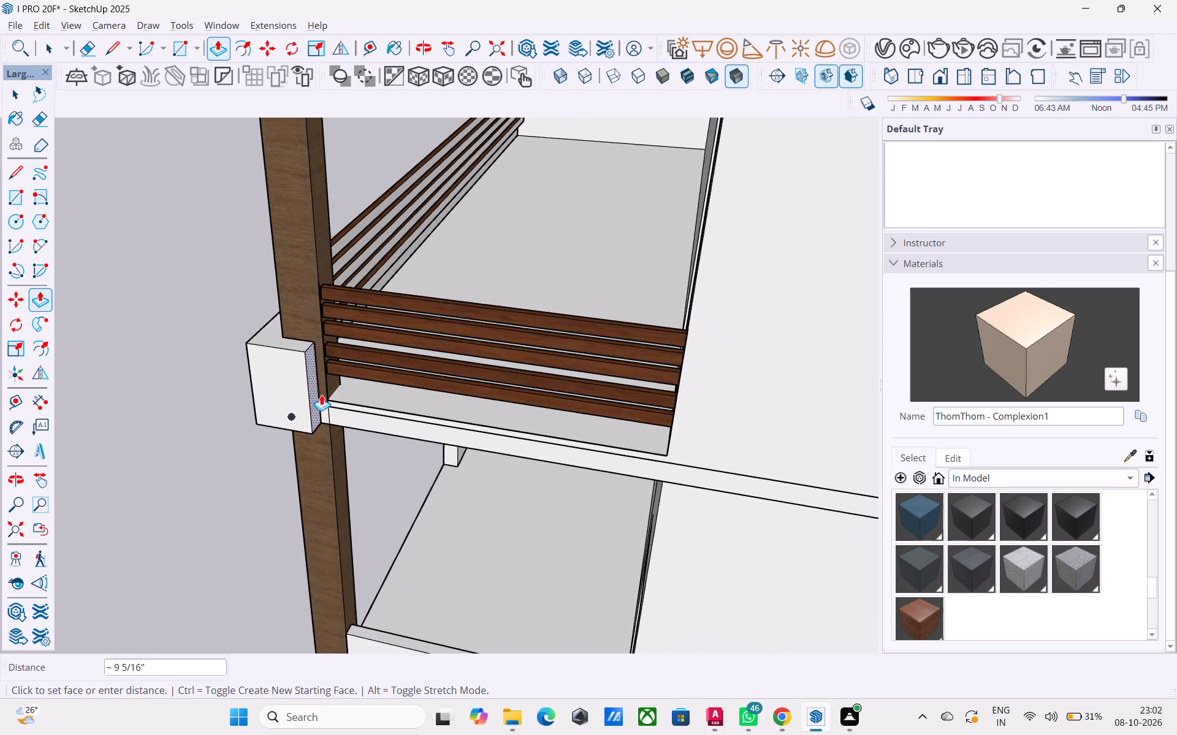
{"action": "scroll", "coordinate": [321, 394], "scroll_direction": "down", "scroll_amount": 1}
{"action": "middle_click_drag", "start_coordinate": [477, 366], "coordinate": [695, 388]}
{"action": "left_click", "coordinate": [690, 242]}
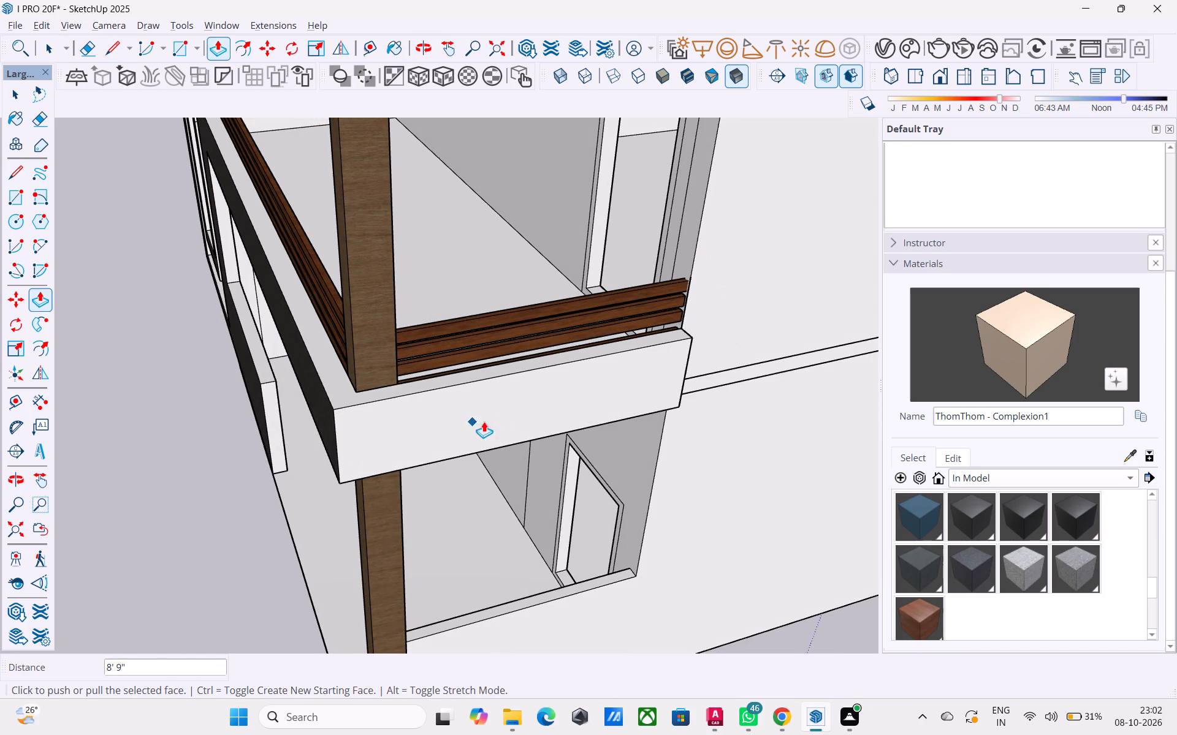
Outline a short continuation of the front band on the tower's dark face, with a bottom line about 1' 4 5/8" long.
{"action": "scroll", "coordinate": [495, 417], "scroll_direction": "down", "scroll_amount": 3}
{"action": "middle_click_drag", "start_coordinate": [590, 393], "coordinate": [740, 381]}
{"action": "scroll", "coordinate": [421, 415], "scroll_direction": "down", "scroll_amount": 4}
{"action": "middle_click_drag", "start_coordinate": [425, 416], "coordinate": [660, 332]}
{"action": "key", "text": "space"}
{"action": "type", "text": "L"}
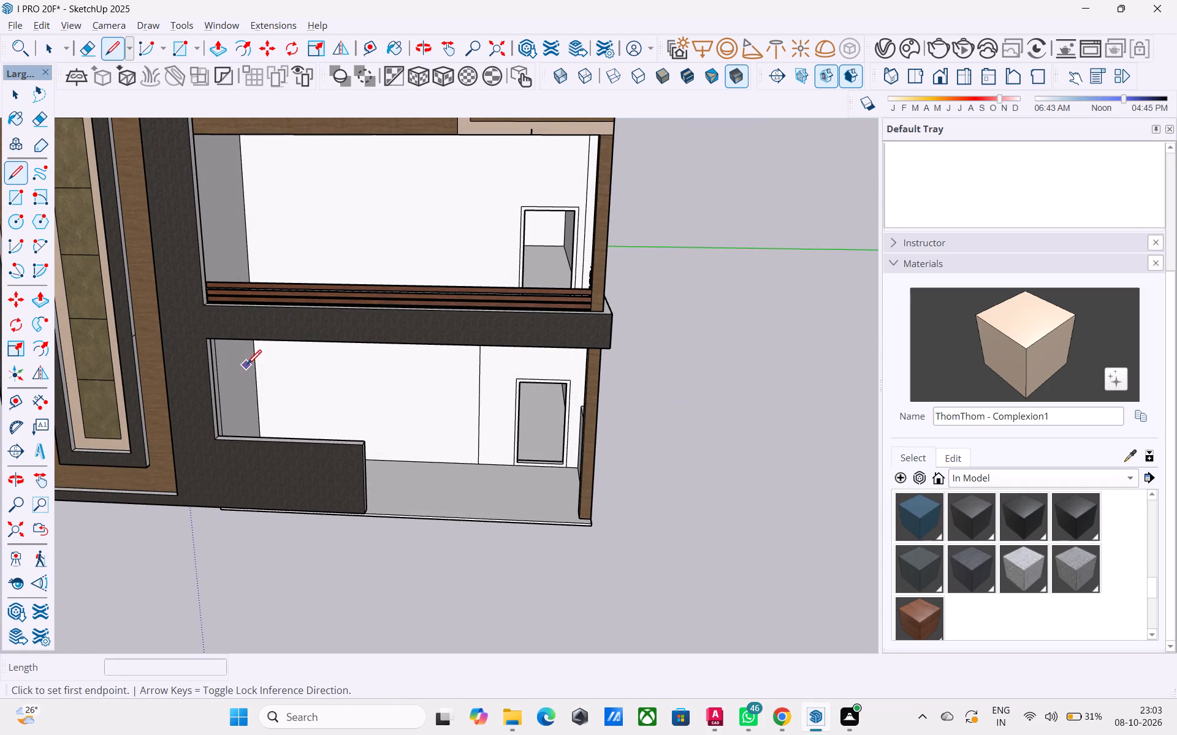
{"action": "middle_click_drag", "start_coordinate": [183, 367], "coordinate": [202, 364]}
{"action": "scroll", "coordinate": [210, 344], "scroll_direction": "up", "scroll_amount": 4}
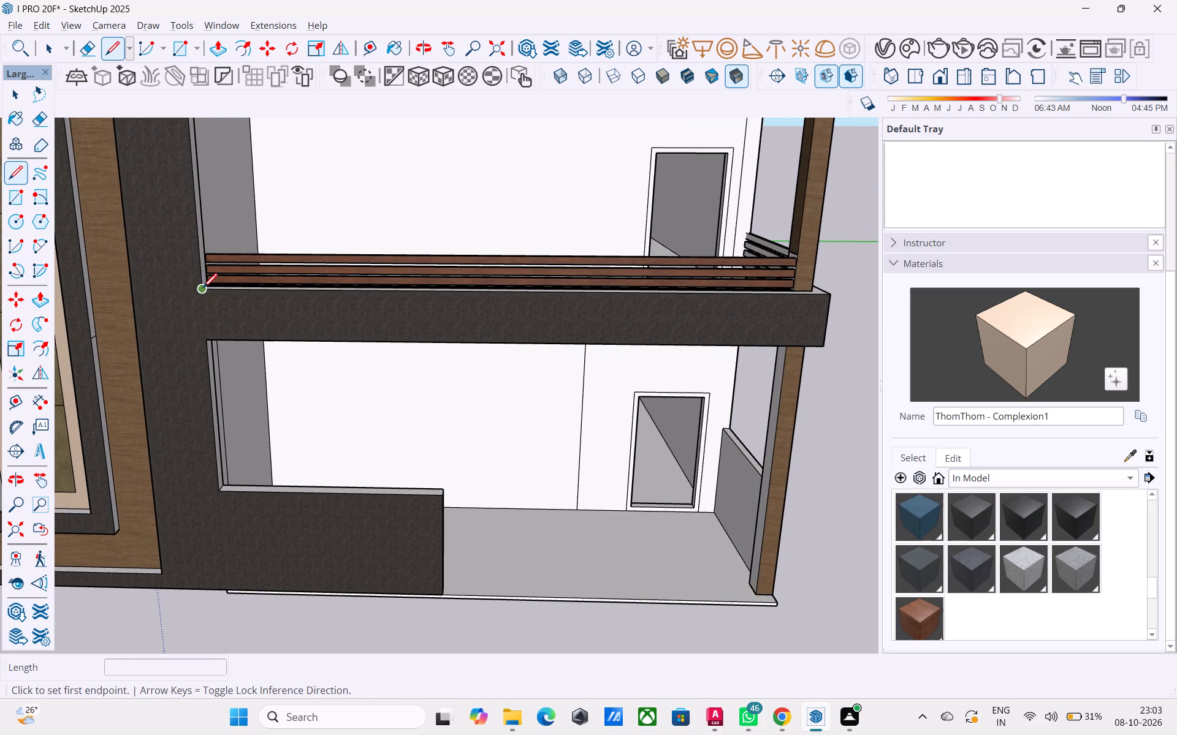
{"action": "left_click", "coordinate": [203, 288]}
{"action": "left_click", "coordinate": [170, 289]}
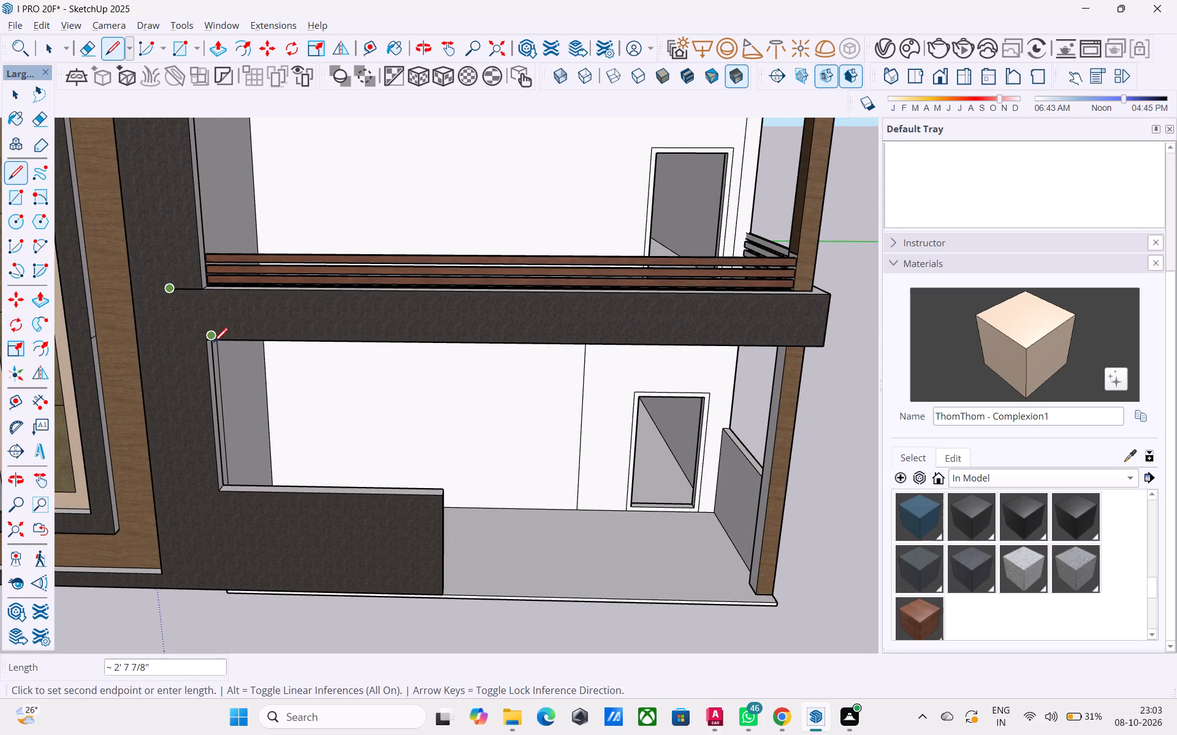
{"action": "left_click", "coordinate": [187, 343]}
{"action": "left_click", "coordinate": [210, 342]}
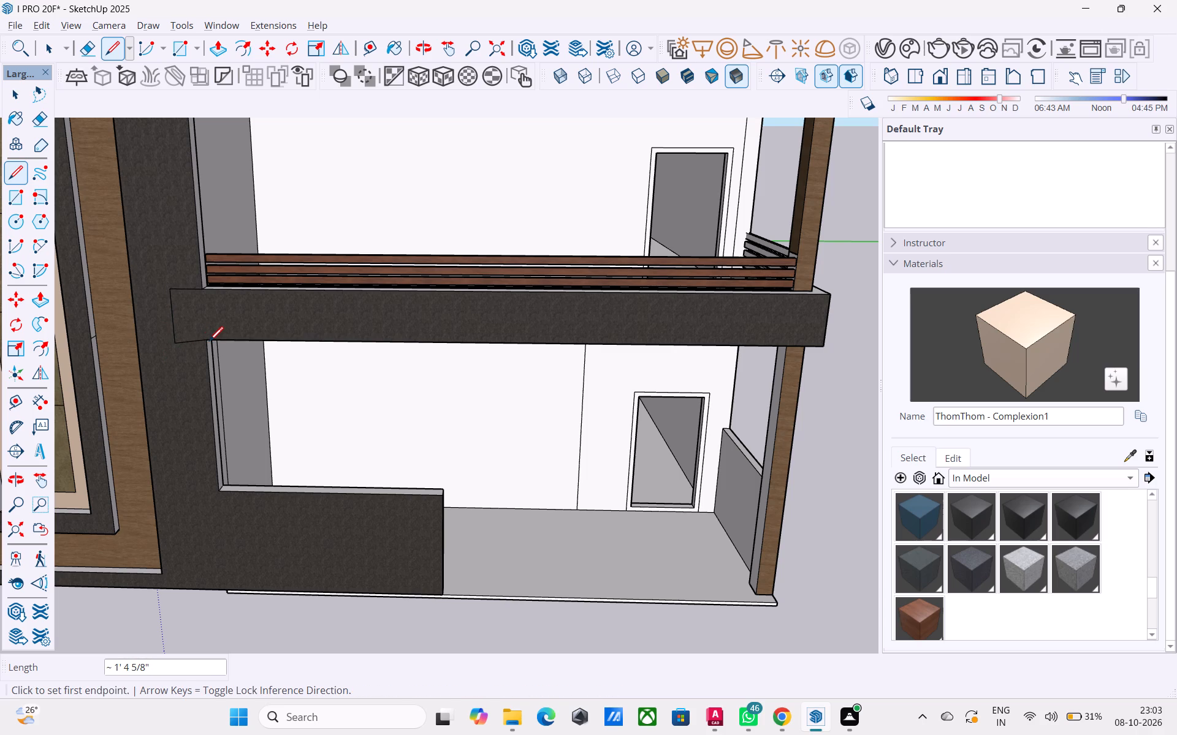
{"action": "scroll", "coordinate": [188, 346], "scroll_direction": "up", "scroll_amount": 8}
{"action": "middle_click_drag", "start_coordinate": [188, 346], "coordinate": [233, 318]}
{"action": "left_click", "coordinate": [216, 342]}
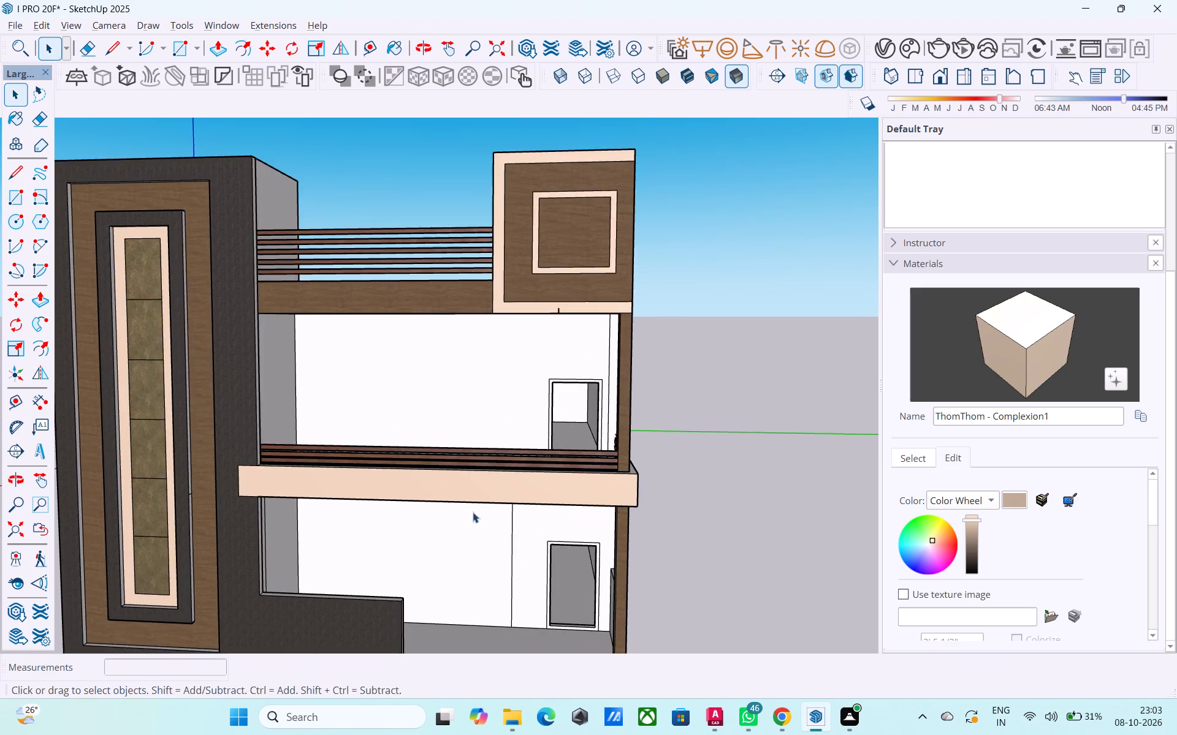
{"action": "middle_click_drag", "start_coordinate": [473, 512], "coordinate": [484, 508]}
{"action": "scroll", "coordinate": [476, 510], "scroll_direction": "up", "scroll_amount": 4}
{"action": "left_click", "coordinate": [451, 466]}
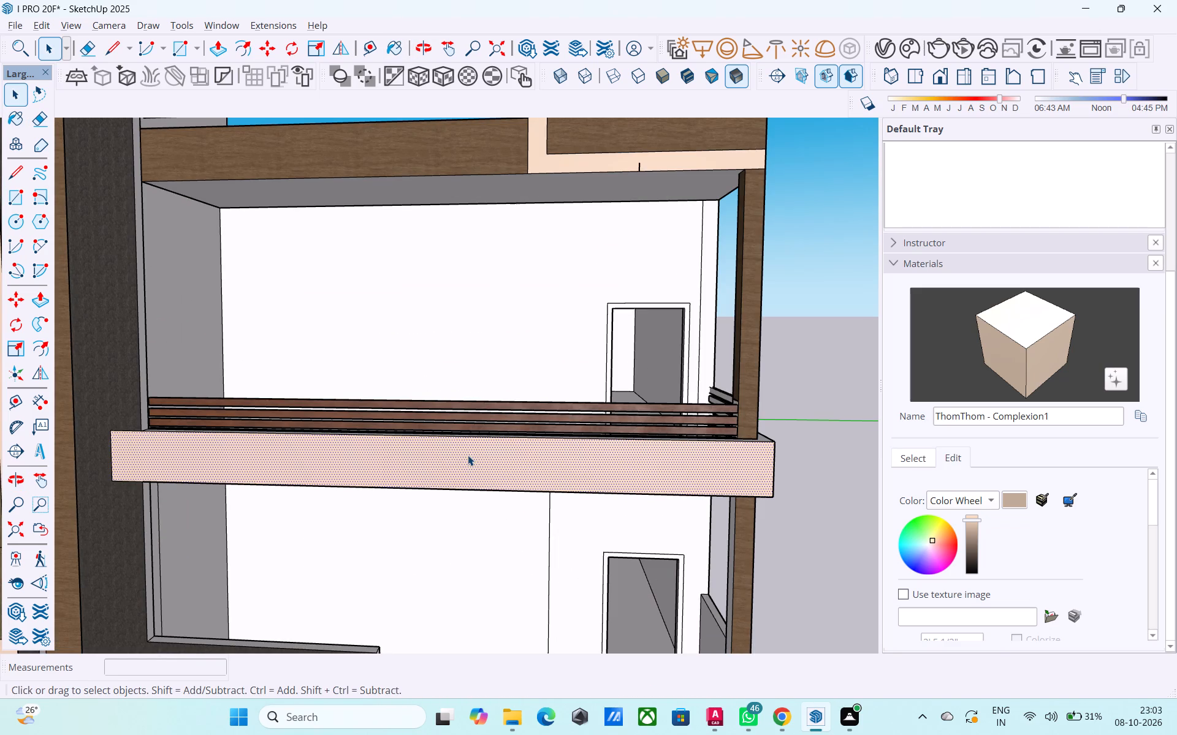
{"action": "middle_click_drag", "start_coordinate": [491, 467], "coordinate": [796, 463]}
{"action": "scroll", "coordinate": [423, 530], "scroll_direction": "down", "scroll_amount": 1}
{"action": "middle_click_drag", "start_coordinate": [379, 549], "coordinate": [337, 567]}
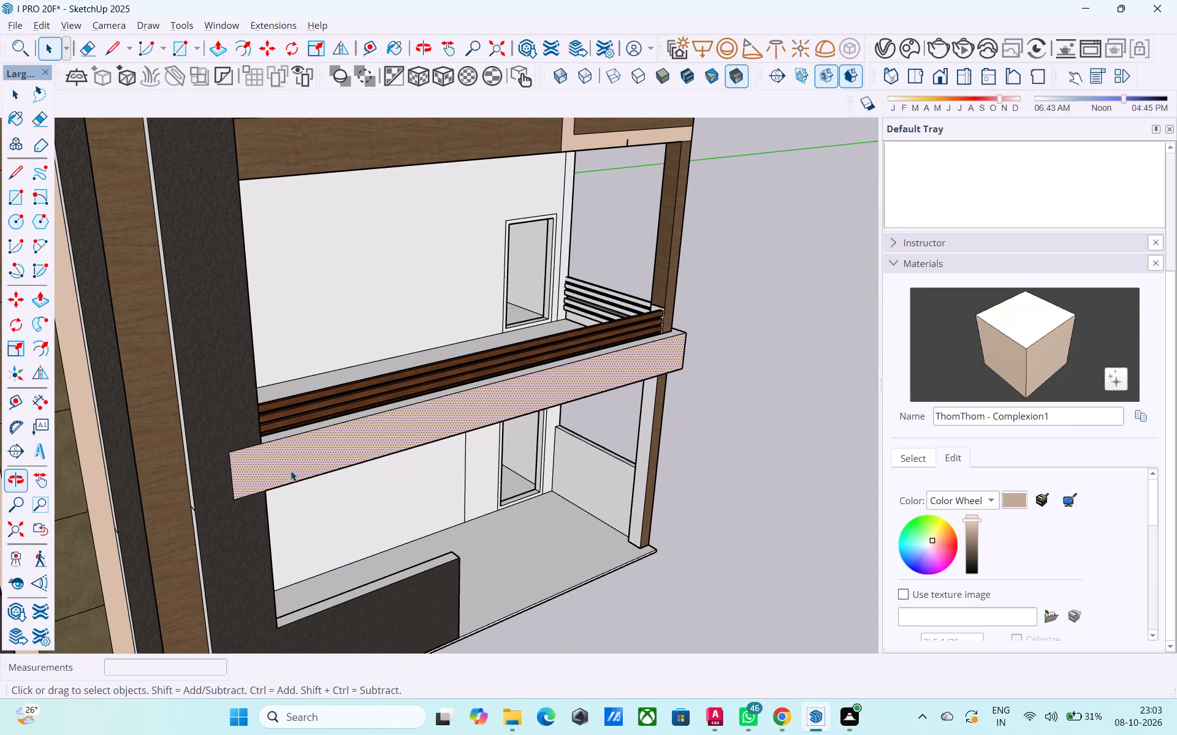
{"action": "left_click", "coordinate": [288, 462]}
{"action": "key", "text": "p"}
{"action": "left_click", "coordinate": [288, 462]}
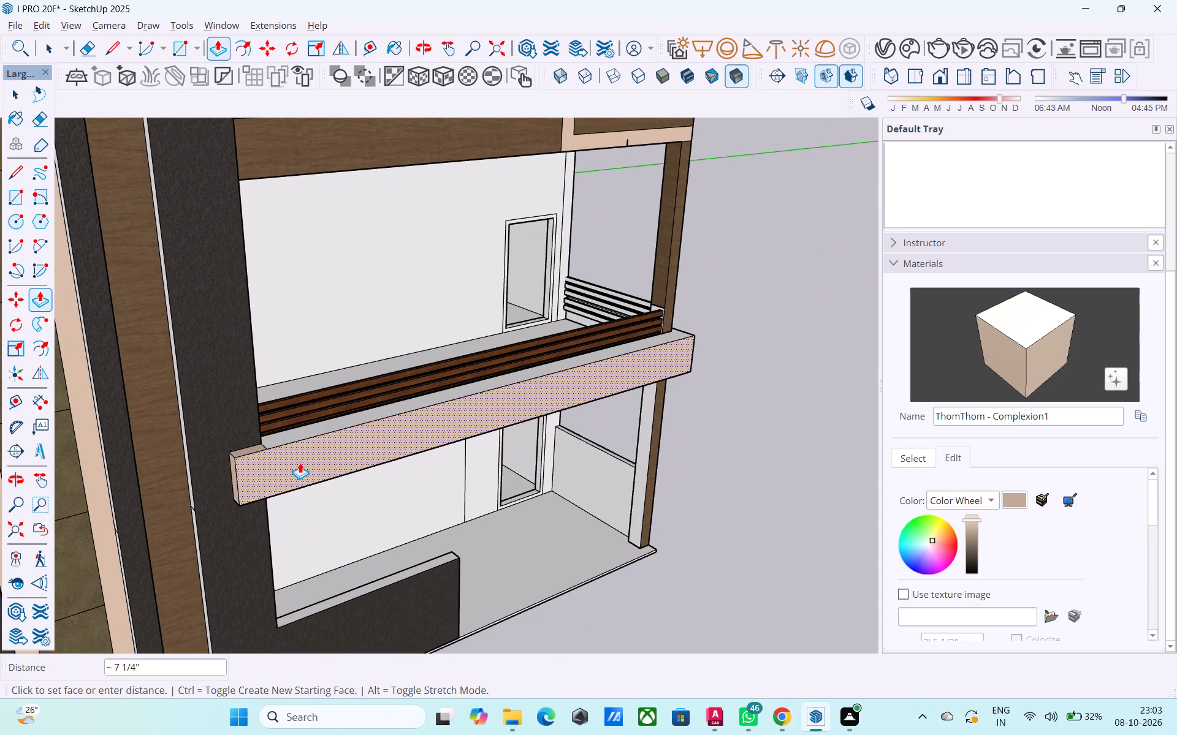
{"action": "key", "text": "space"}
Offset the outline of the first-floor band's front face inward by 3".
{"action": "middle_click_drag", "start_coordinate": [451, 484], "coordinate": [310, 482]}
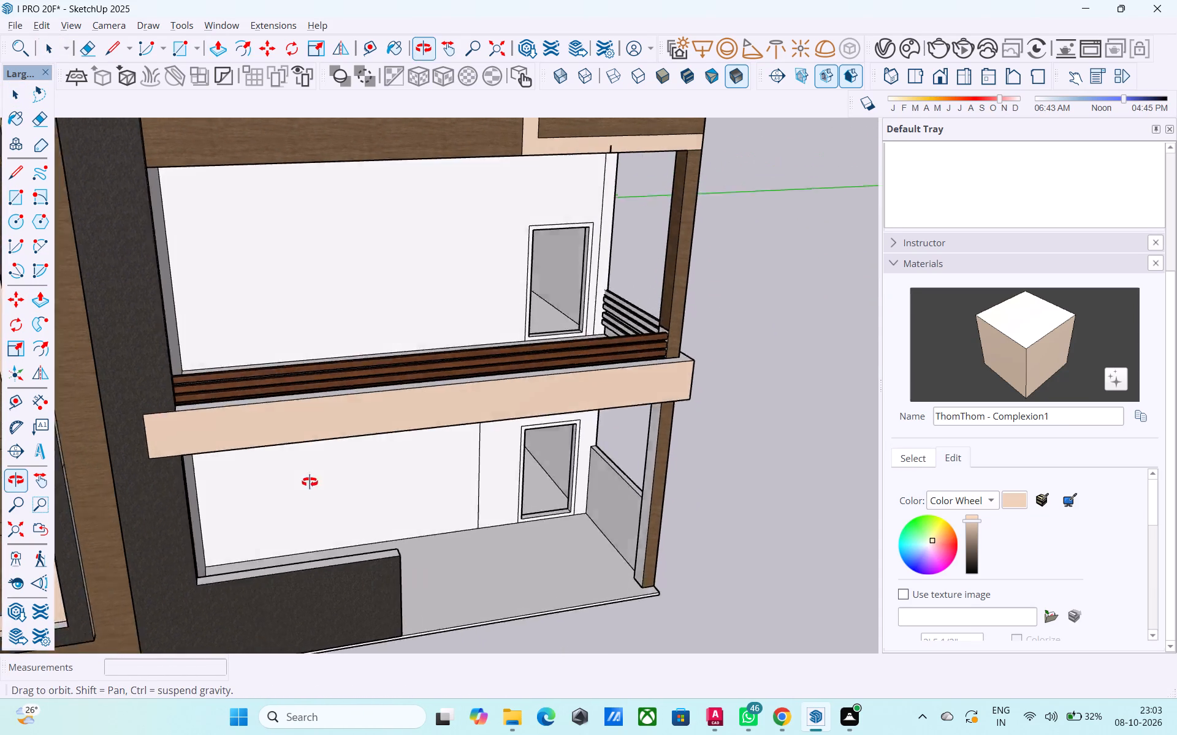
{"action": "middle_click_drag", "start_coordinate": [310, 482], "coordinate": [273, 479]}
{"action": "middle_click_drag", "start_coordinate": [230, 459], "coordinate": [281, 490]}
{"action": "left_click", "coordinate": [264, 447]}
{"action": "key", "text": "f"}
{"action": "left_click", "coordinate": [269, 443]}
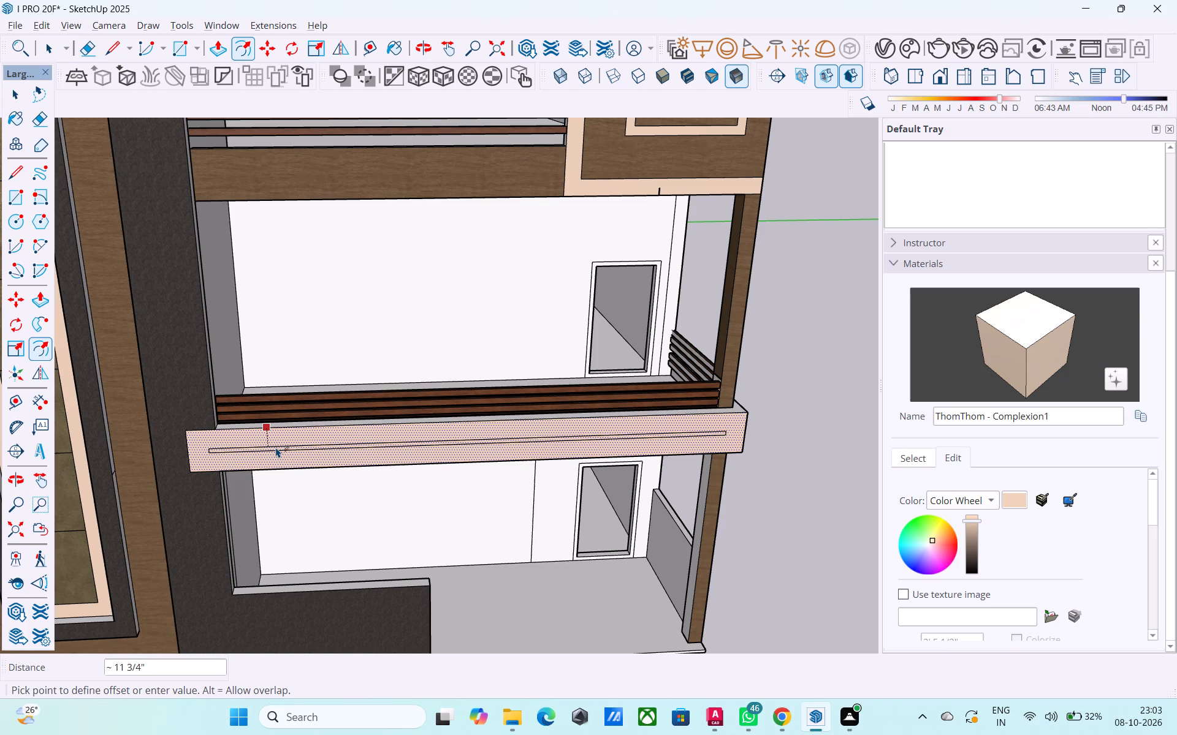
{"action": "key", "text": "2"}
{"action": "key", "text": "shift+quotedbl"}
{"action": "key", "text": "Return"}
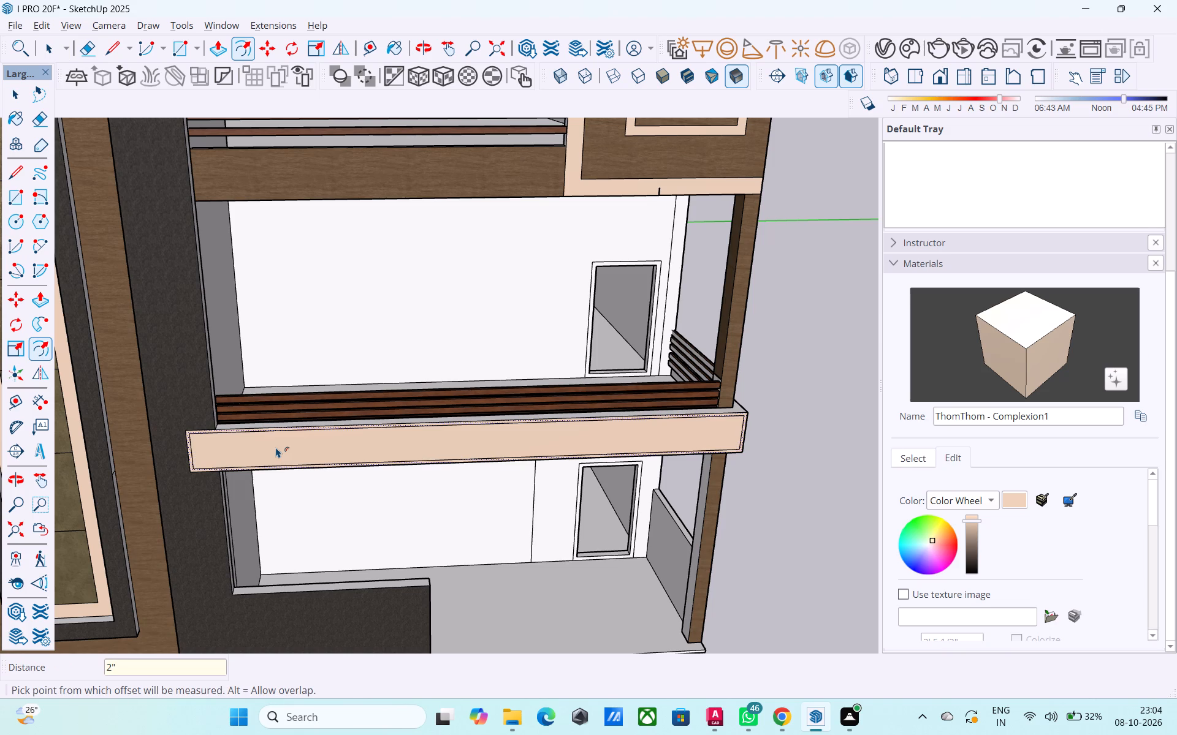
{"action": "type", "text": "3\""}
{"action": "key", "text": "Return"}
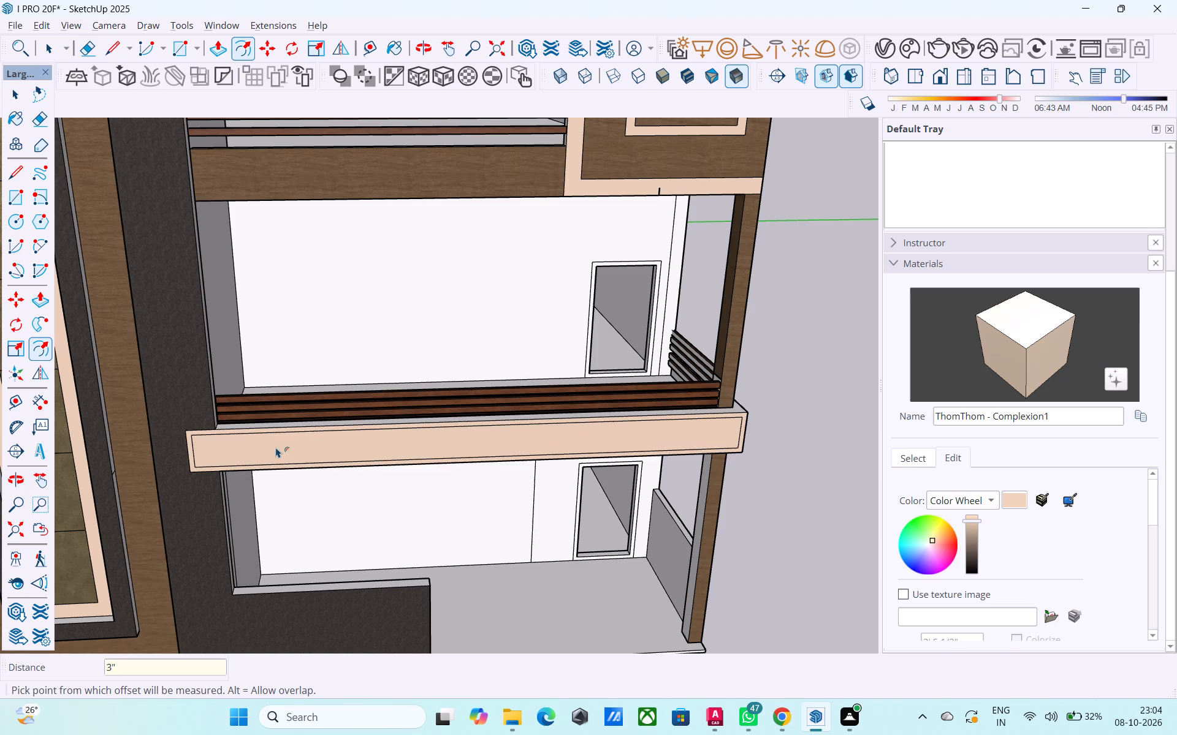
{"action": "scroll", "coordinate": [265, 431], "scroll_direction": "up", "scroll_amount": 7}
{"action": "key", "text": "space"}
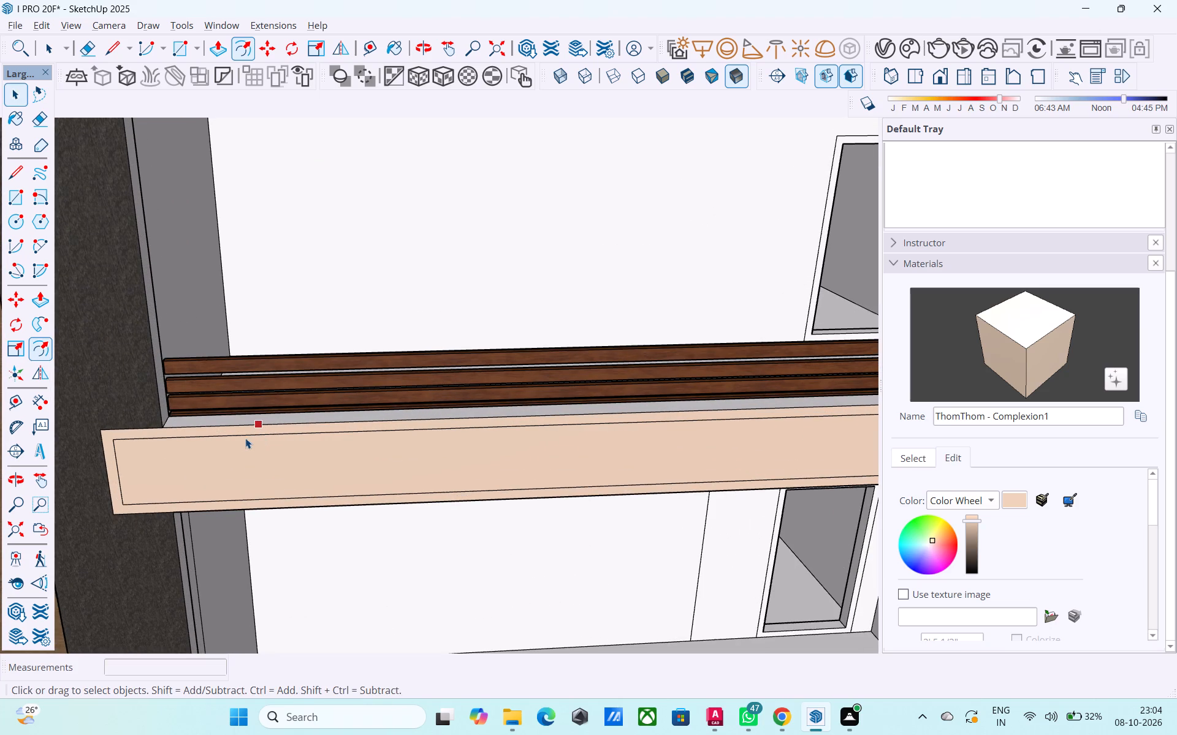
{"action": "key", "text": "Escape"}
Extrude the border strip on the band's front face outward 3", leaving the inner panel recessed.
{"action": "left_click", "coordinate": [207, 432]}
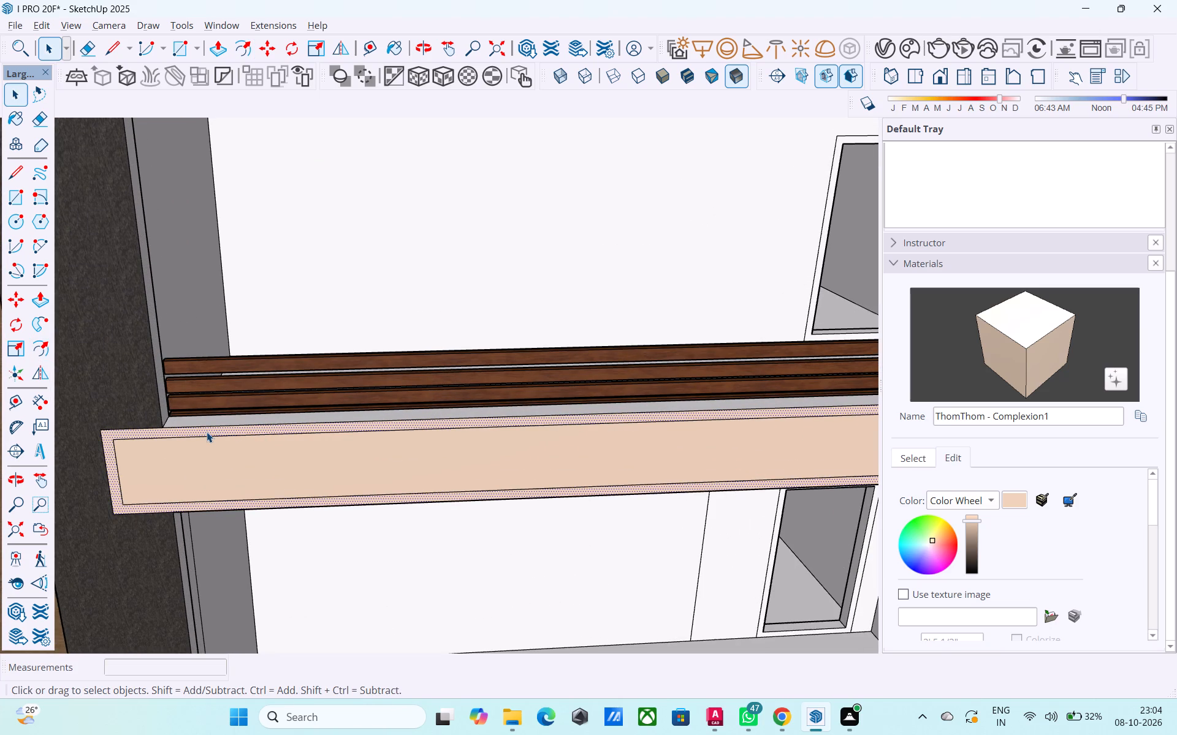
{"action": "key", "text": "p"}
{"action": "left_click", "coordinate": [207, 431]}
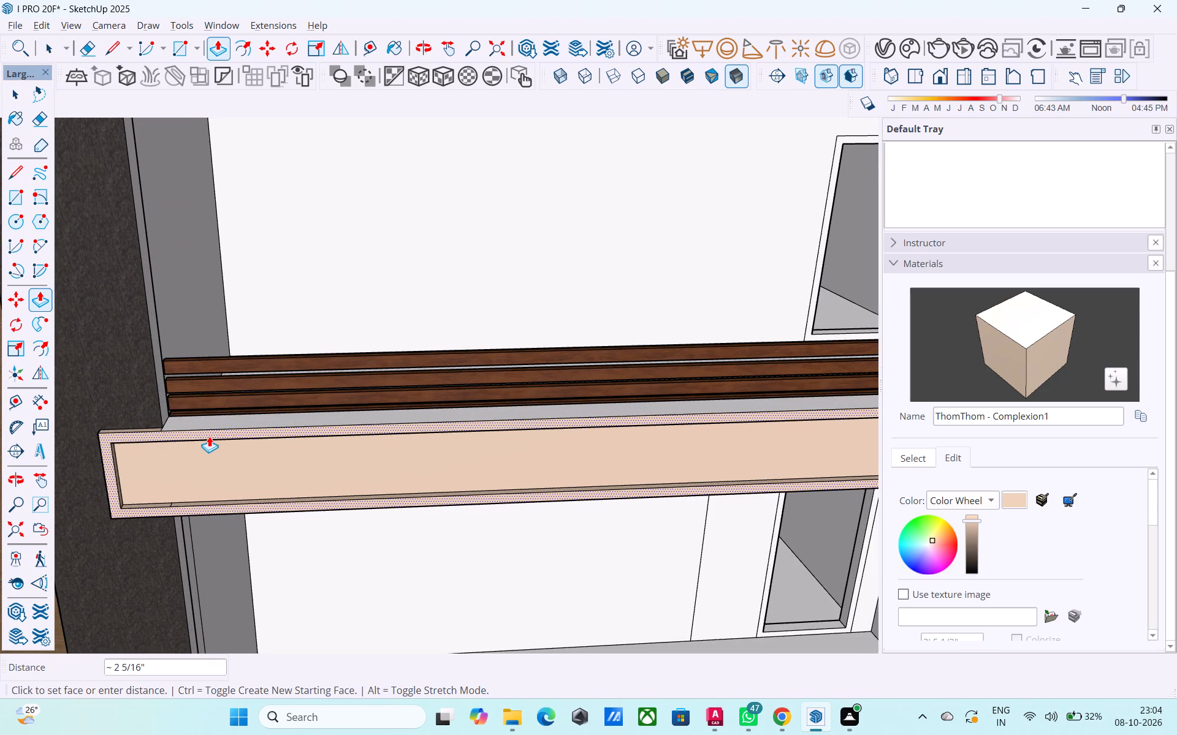
{"action": "type", "text": "3\""}
{"action": "key", "text": "Return"}
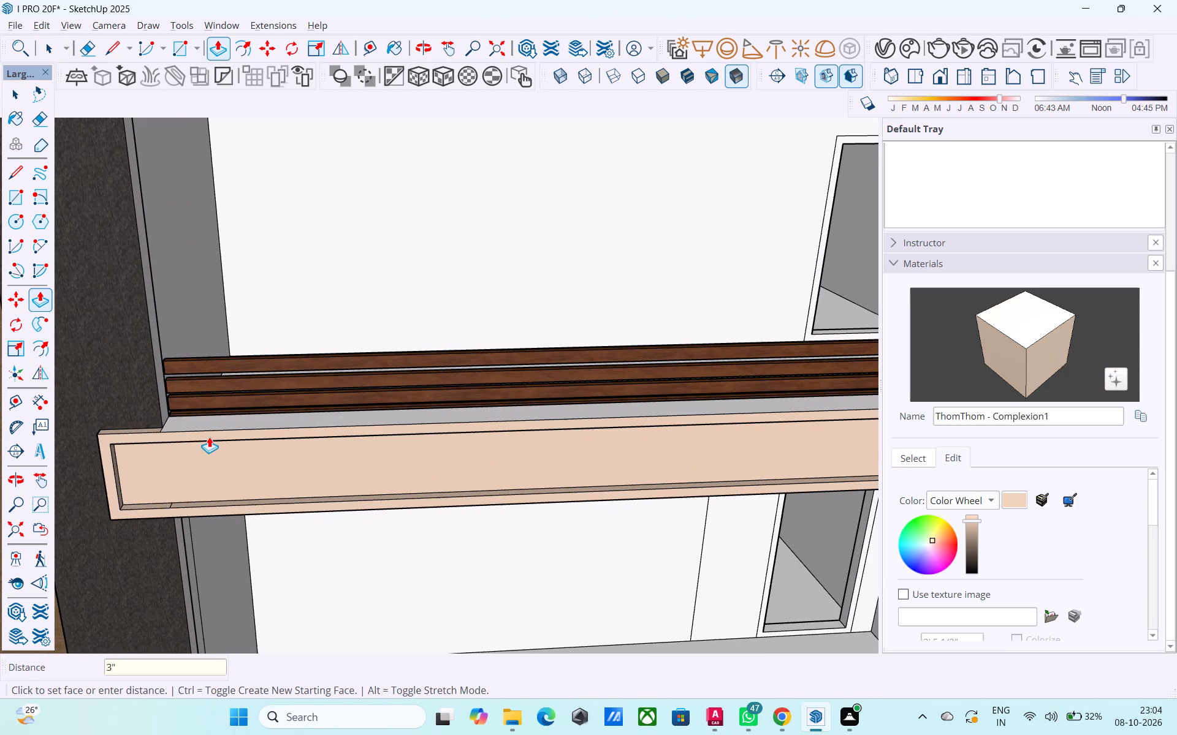
{"action": "key", "text": "space"}
Paint the white face of the first-floor band's open side with ThomThom - Complexion1.
{"action": "scroll", "coordinate": [219, 458], "scroll_direction": "down", "scroll_amount": 7}
{"action": "middle_click_drag", "start_coordinate": [560, 510], "coordinate": [308, 477]}
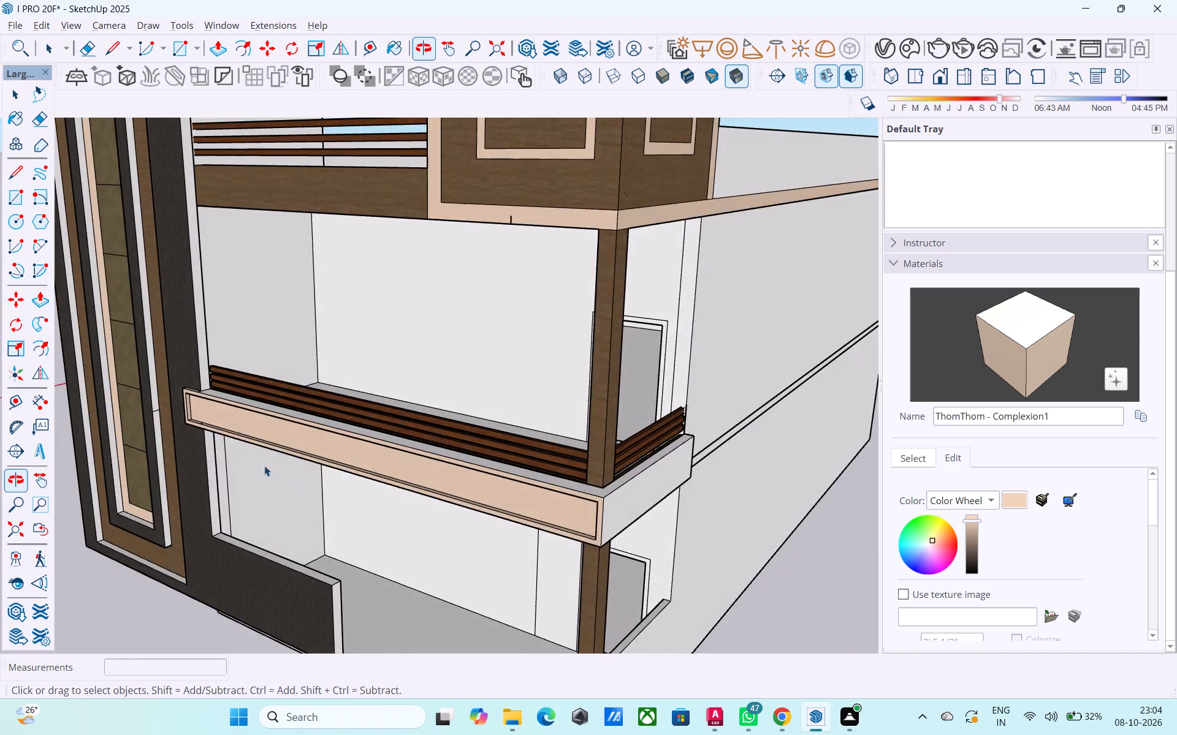
{"action": "scroll", "coordinate": [261, 464], "scroll_direction": "down", "scroll_amount": 5}
{"action": "middle_click_drag", "start_coordinate": [436, 483], "coordinate": [327, 471]}
{"action": "scroll", "coordinate": [397, 490], "scroll_direction": "up", "scroll_amount": 14}
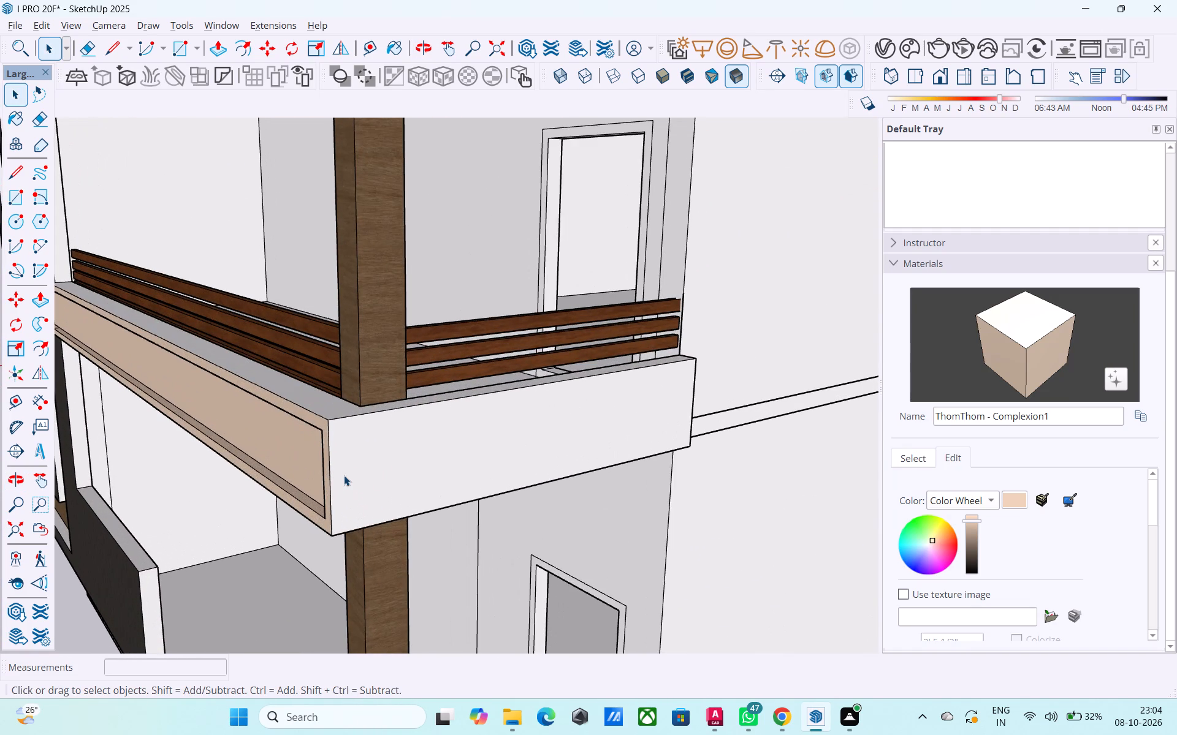
{"action": "left_click", "coordinate": [375, 458]}
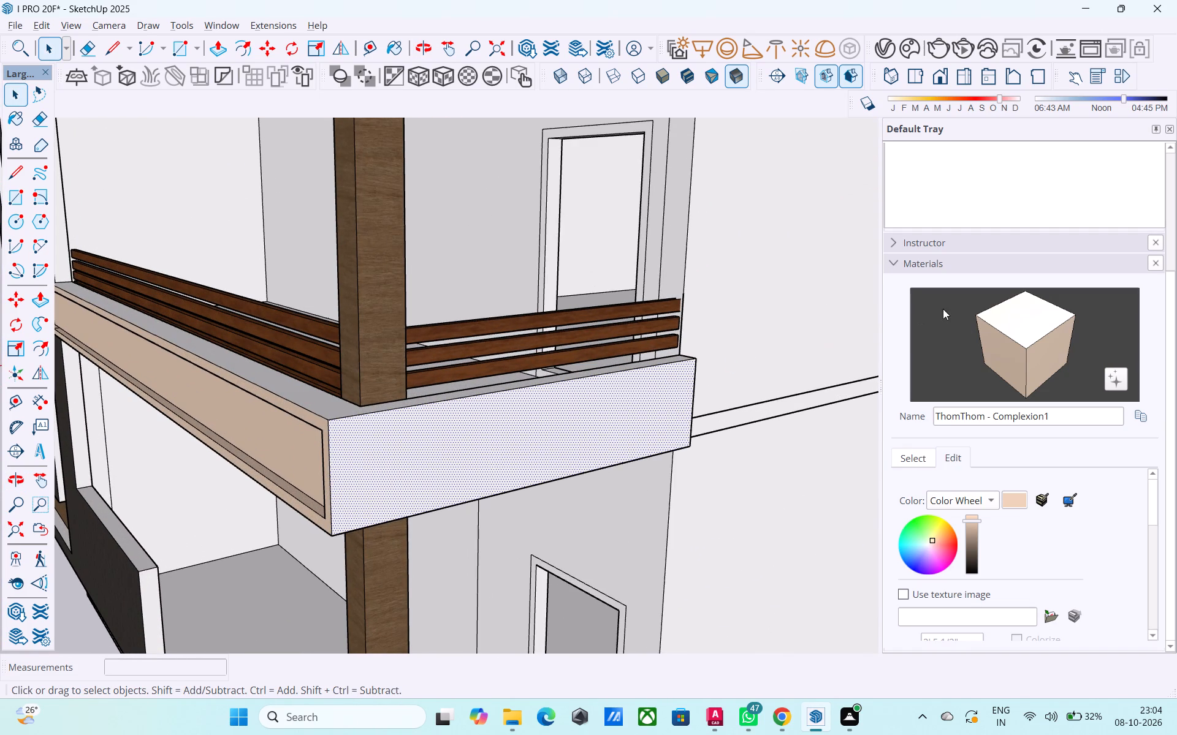
{"action": "left_click", "coordinate": [1012, 347]}
{"action": "left_click", "coordinate": [601, 409]}
{"action": "key", "text": "space"}
Offset the outline of the band's painted side face inward by 3".
{"action": "left_click", "coordinate": [536, 410]}
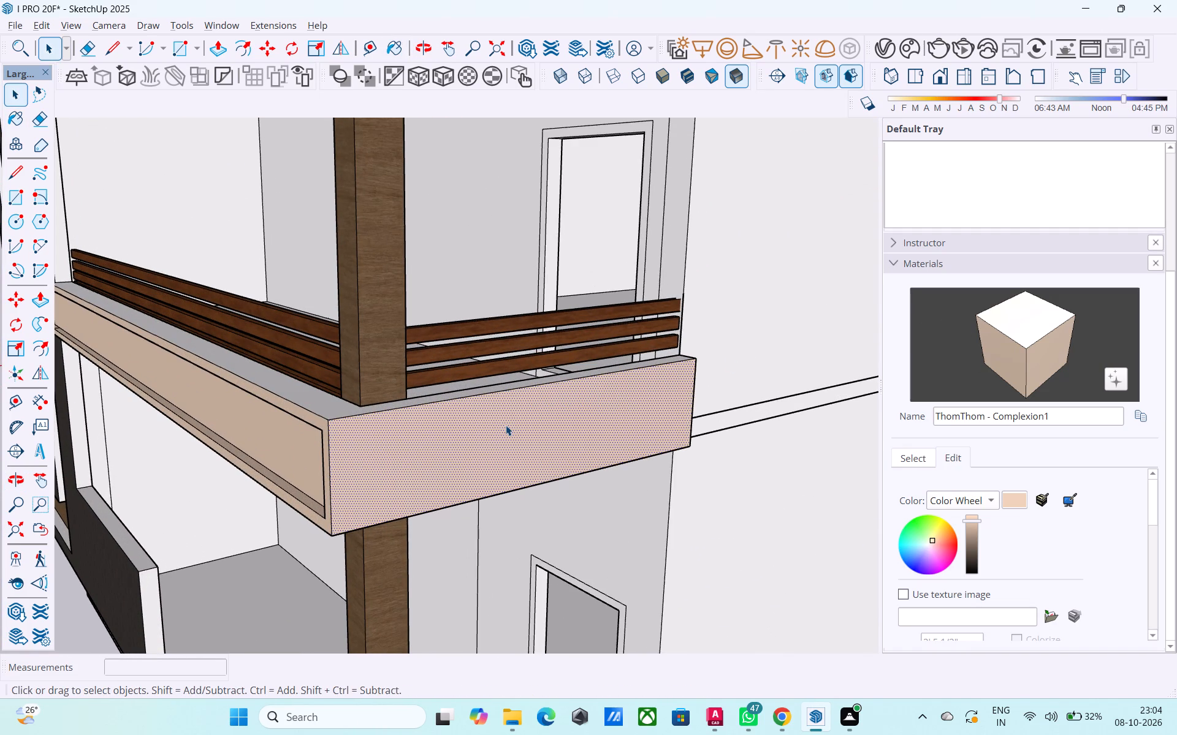
{"action": "key", "text": "f"}
{"action": "left_click", "coordinate": [506, 425]}
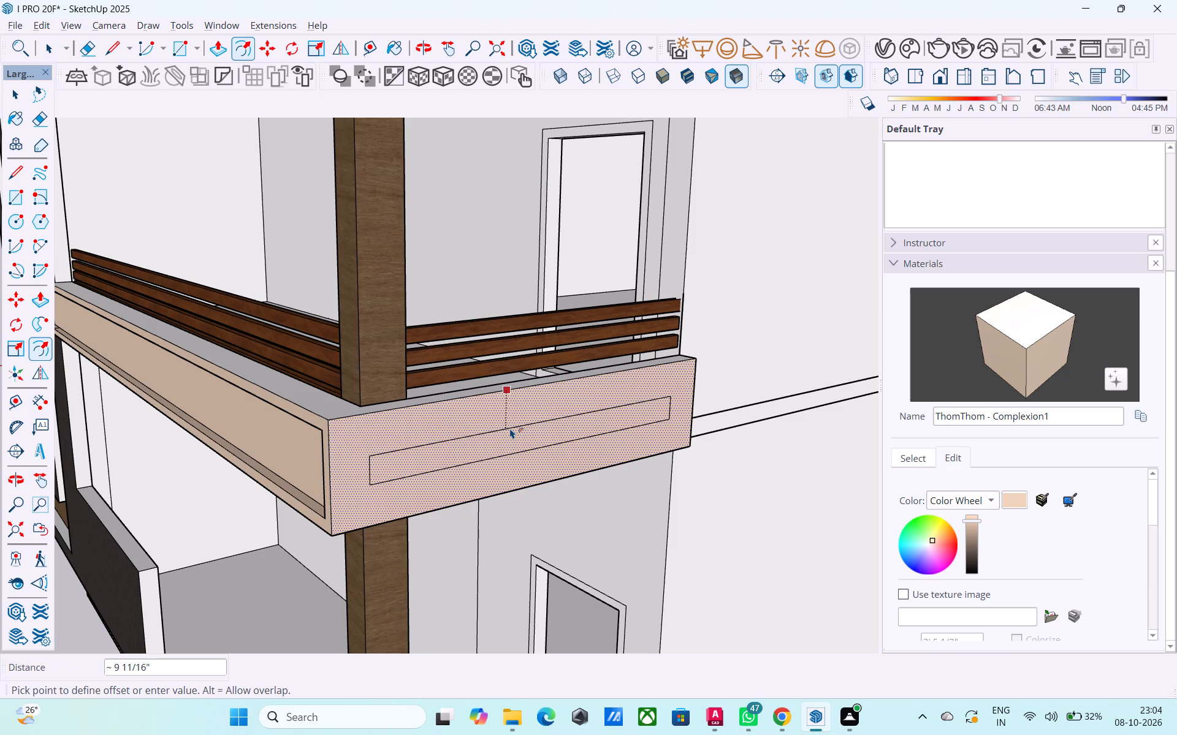
{"action": "type", "text": "3\""}
{"action": "key", "text": "Return"}
{"action": "key", "text": "space"}
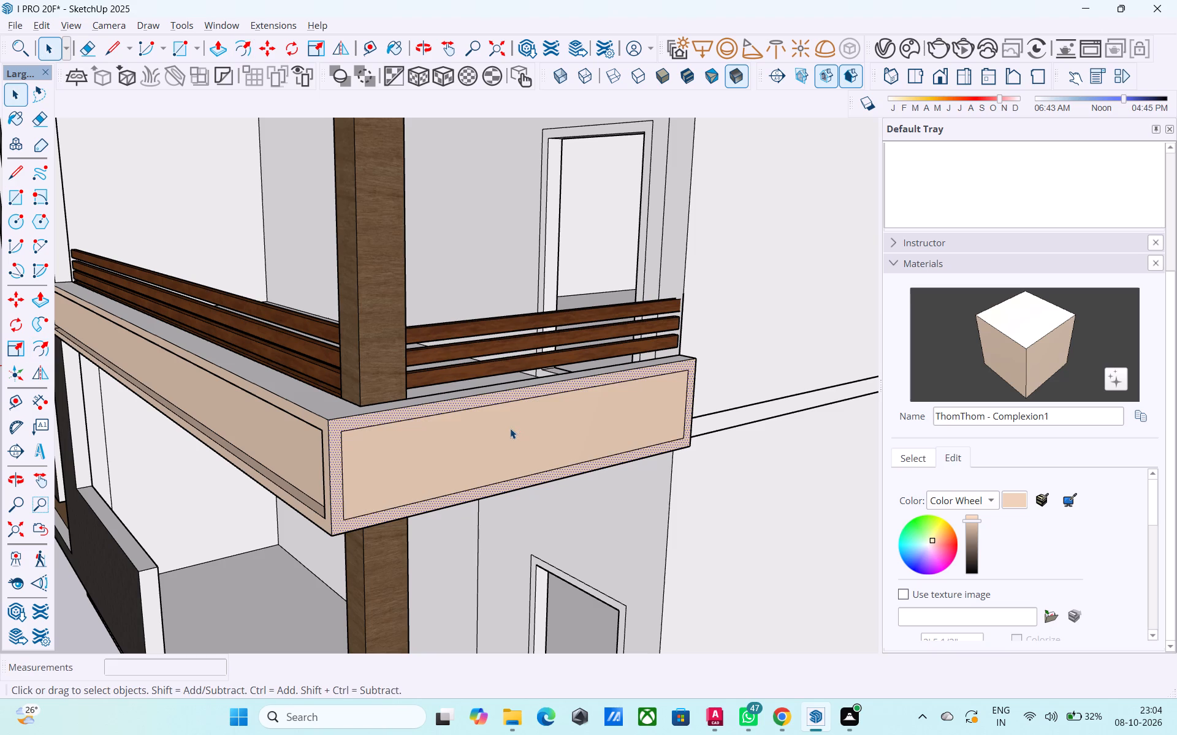
Extrude the border strip on the band's side face outward 3".
{"action": "left_click", "coordinate": [351, 420]}
{"action": "key", "text": "p"}
{"action": "left_click", "coordinate": [354, 418]}
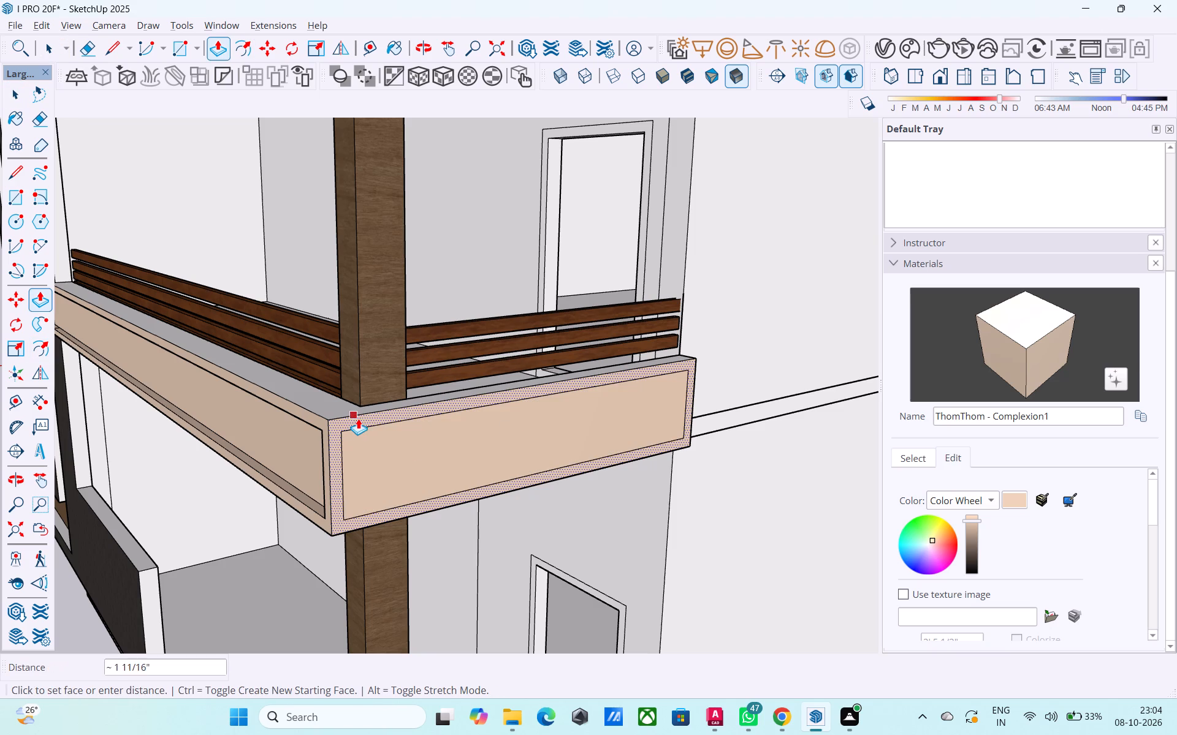
{"action": "type", "text": "3\""}
{"action": "key", "text": "Return"}
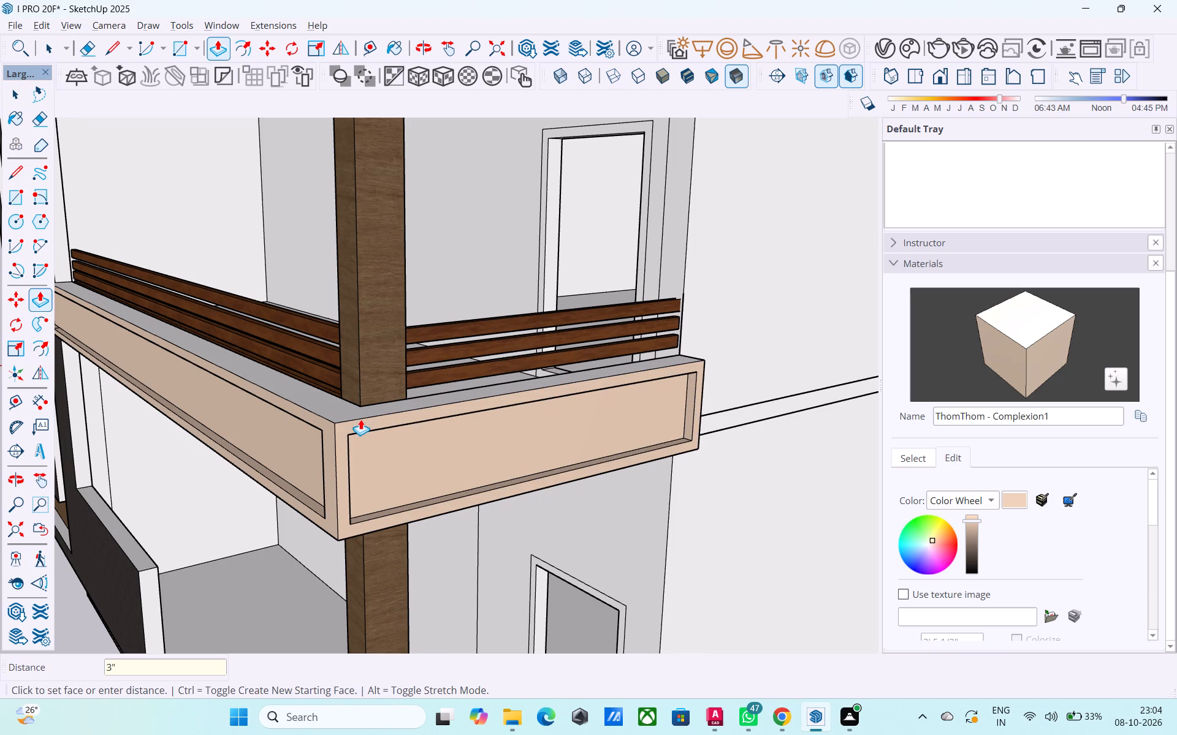
{"action": "key", "text": "space"}
Examine the overall front elevation and the junction of the roof-level wood beam with the dark tower.
{"action": "scroll", "coordinate": [327, 467], "scroll_direction": "down", "scroll_amount": 2}
{"action": "middle_click_drag", "start_coordinate": [327, 467], "coordinate": [585, 428]}
{"action": "scroll", "coordinate": [622, 438], "scroll_direction": "down", "scroll_amount": 7}
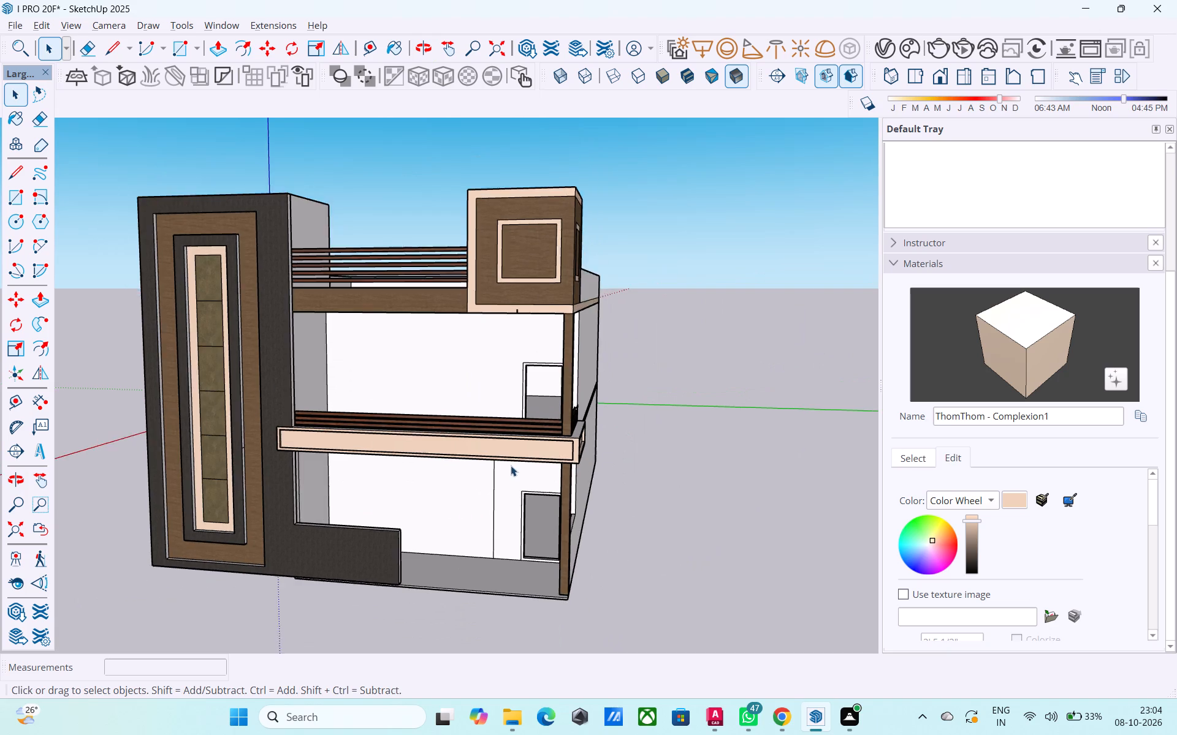
{"action": "middle_click_drag", "start_coordinate": [511, 466], "coordinate": [566, 458]}
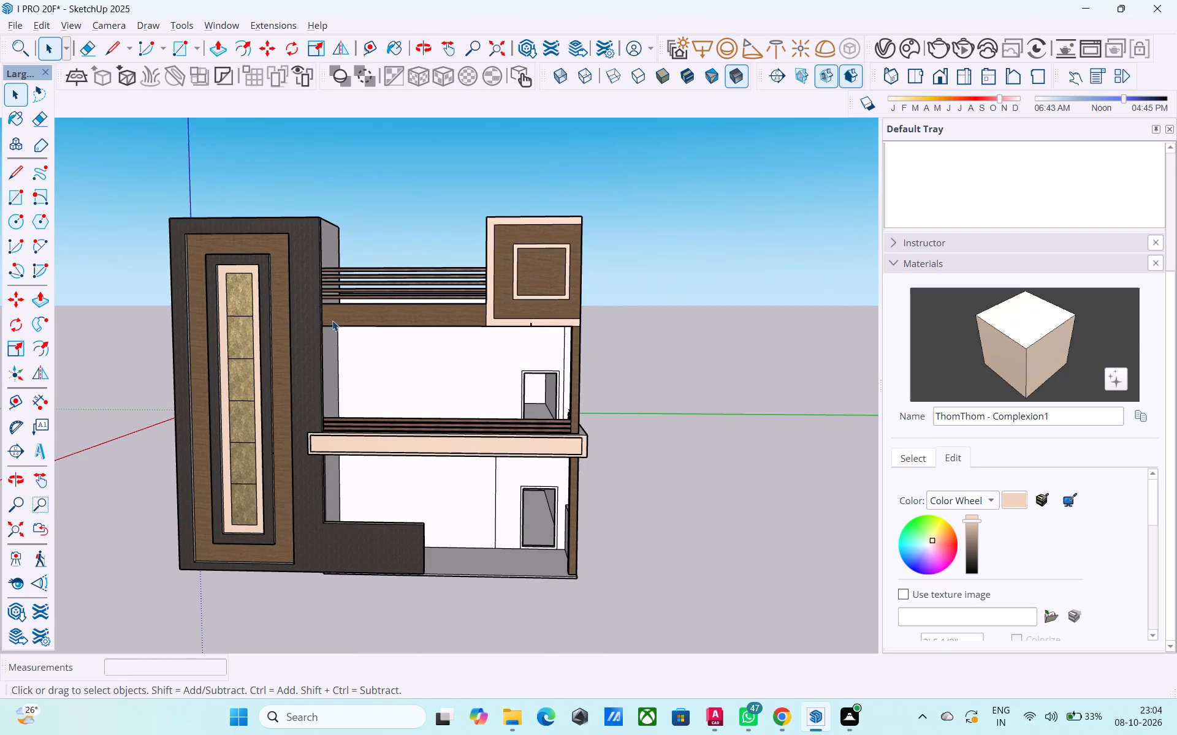
{"action": "scroll", "coordinate": [333, 320], "scroll_direction": "up", "scroll_amount": 3}
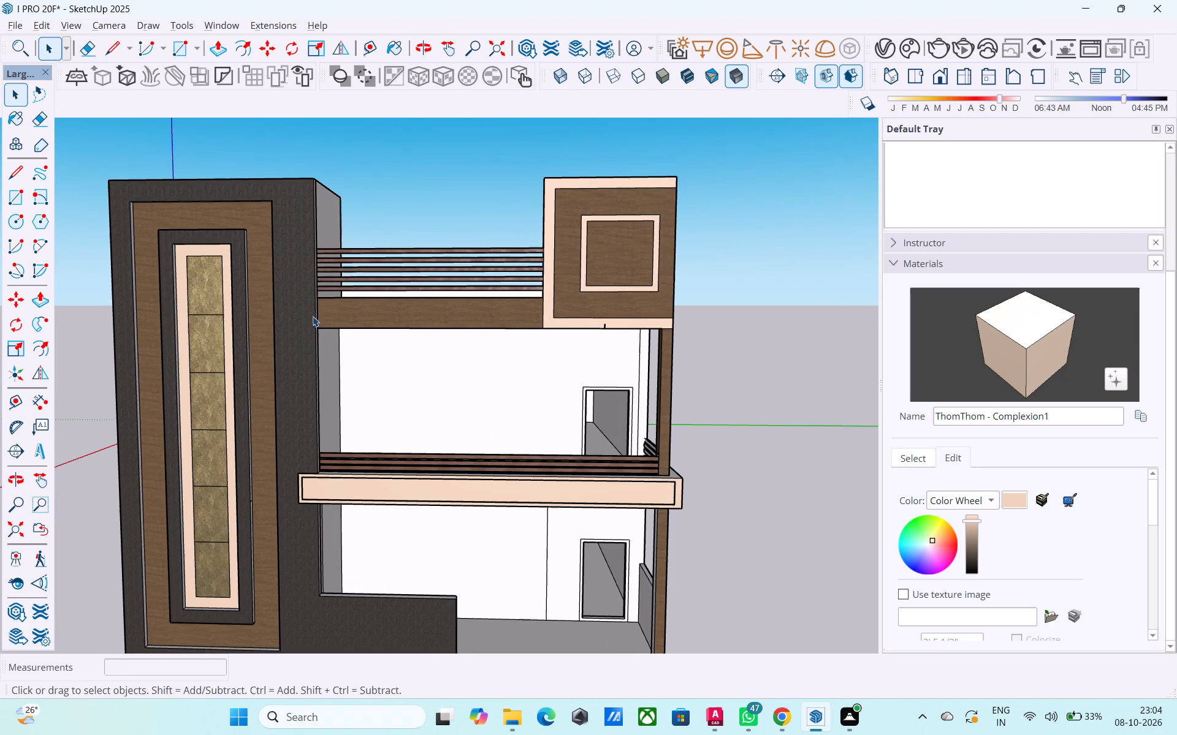
{"action": "middle_click_drag", "start_coordinate": [299, 312], "coordinate": [346, 318]}
{"action": "scroll", "coordinate": [339, 322], "scroll_direction": "up", "scroll_amount": 17}
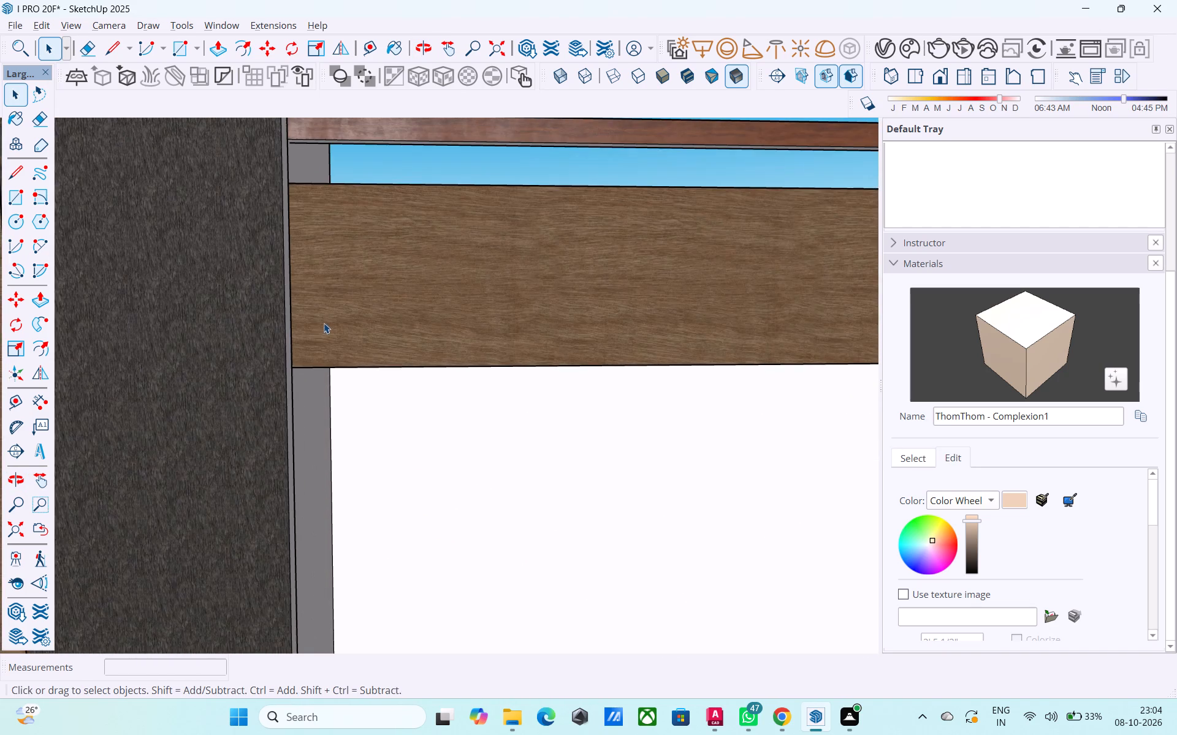
{"action": "middle_click_drag", "start_coordinate": [317, 326], "coordinate": [312, 379]}
{"action": "scroll", "coordinate": [326, 367], "scroll_direction": "down", "scroll_amount": 2}
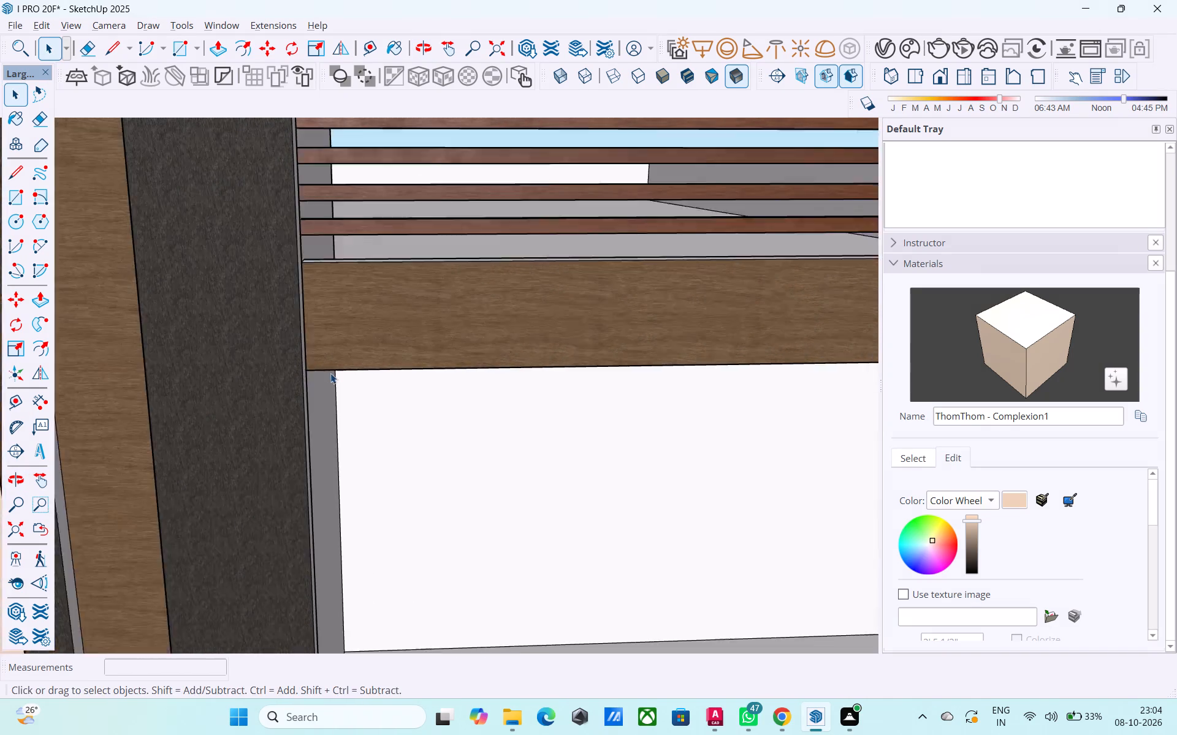
{"action": "scroll", "coordinate": [330, 373], "scroll_direction": "down", "scroll_amount": 8}
{"action": "middle_click_drag", "start_coordinate": [394, 388], "coordinate": [755, 386]}
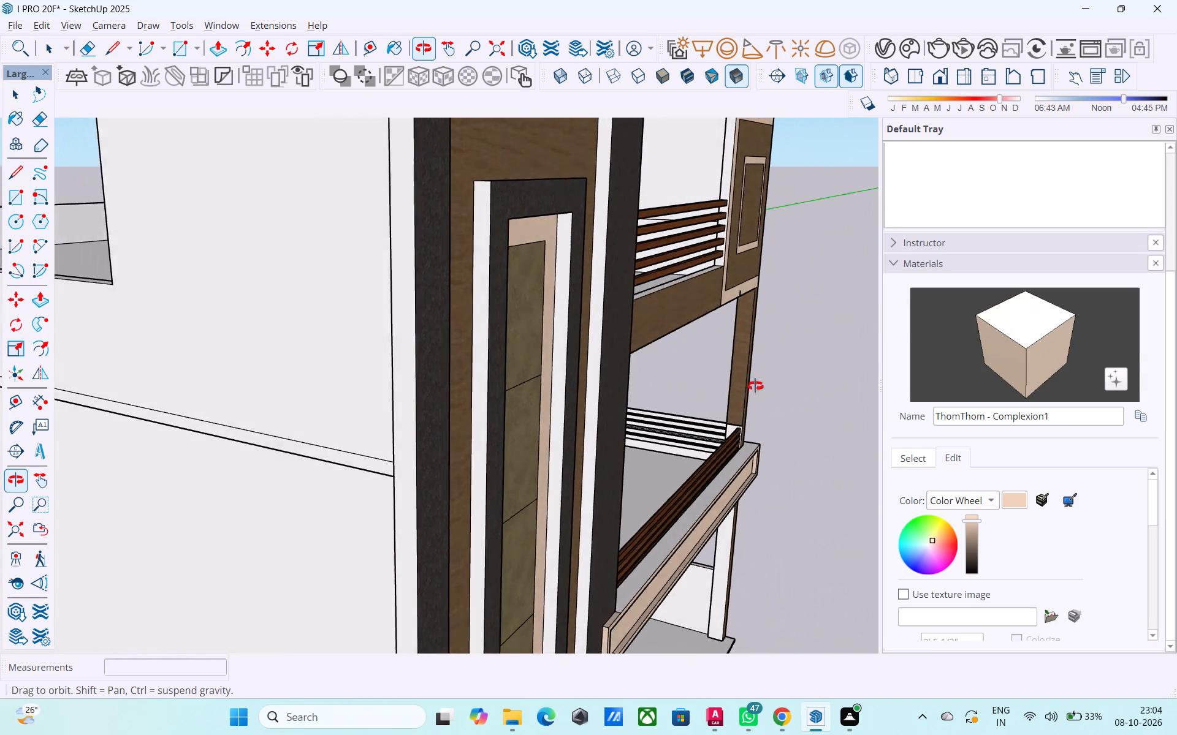
{"action": "middle_click_drag", "start_coordinate": [755, 386], "coordinate": [550, 399]}
{"action": "scroll", "coordinate": [694, 355], "scroll_direction": "down", "scroll_amount": 6}
{"action": "middle_click_drag", "start_coordinate": [729, 371], "coordinate": [456, 392]}
{"action": "scroll", "coordinate": [468, 383], "scroll_direction": "up", "scroll_amount": 5}
{"action": "scroll", "coordinate": [470, 376], "scroll_direction": "down", "scroll_amount": 5}
{"action": "middle_click_drag", "start_coordinate": [487, 388], "coordinate": [543, 390]}
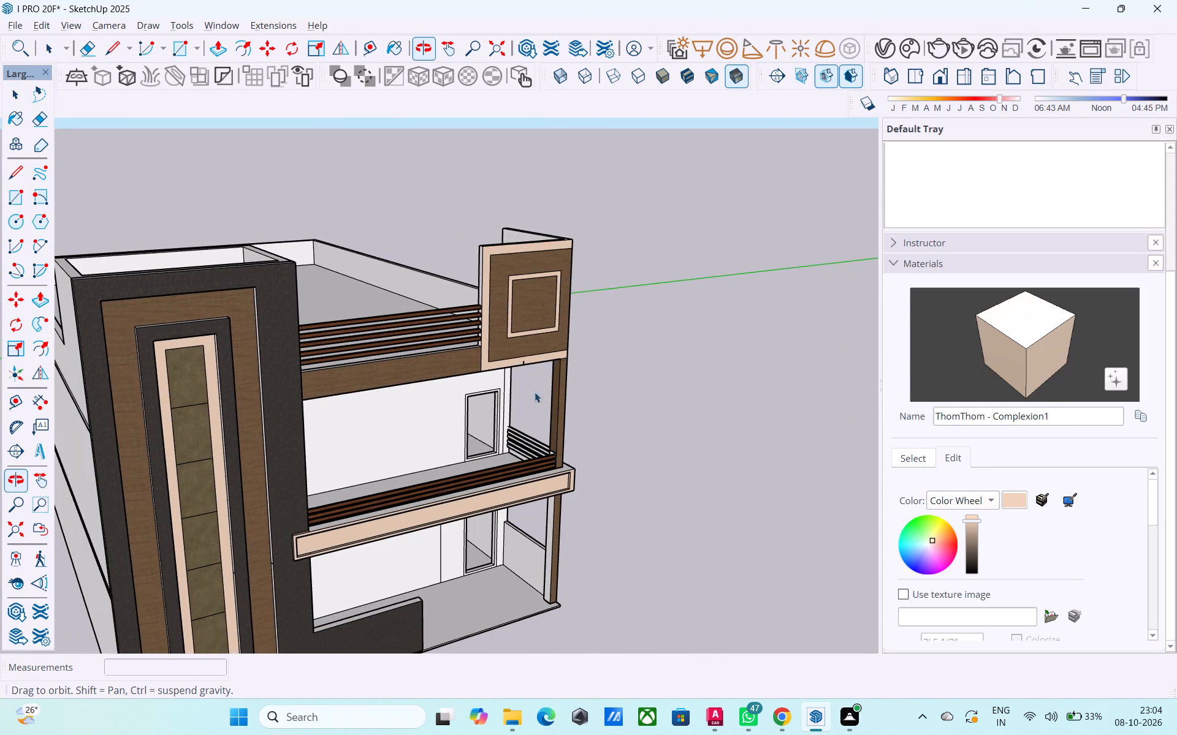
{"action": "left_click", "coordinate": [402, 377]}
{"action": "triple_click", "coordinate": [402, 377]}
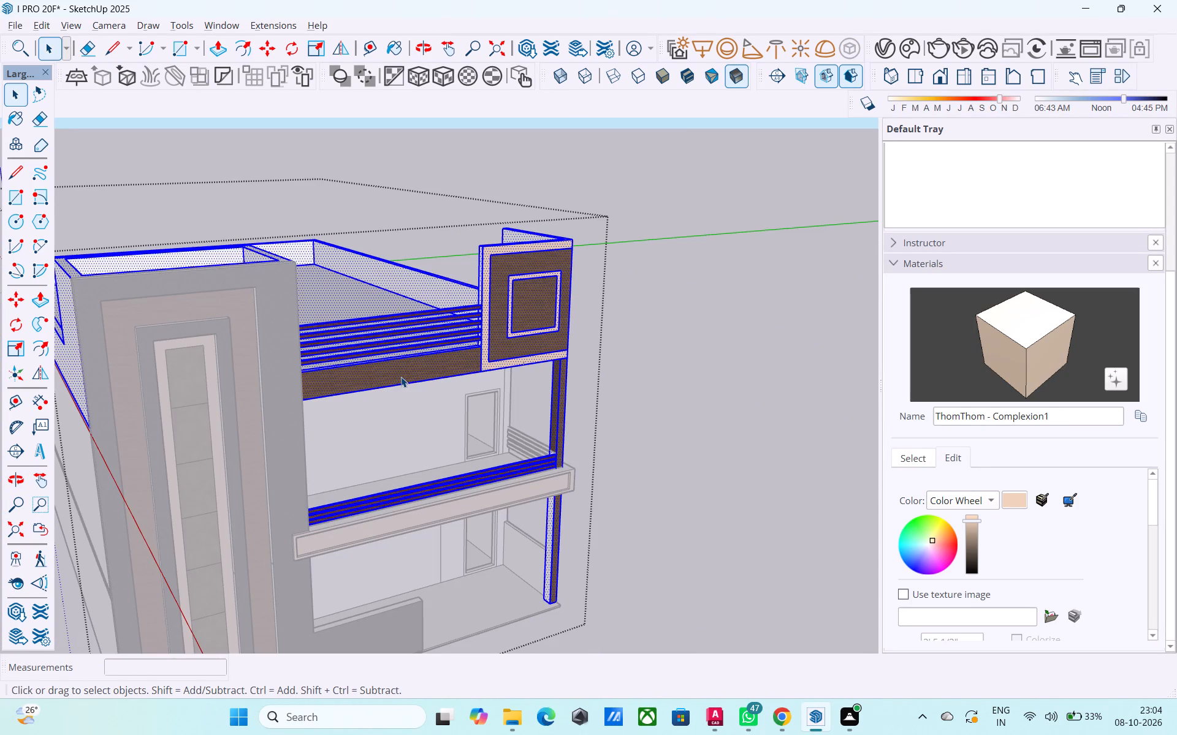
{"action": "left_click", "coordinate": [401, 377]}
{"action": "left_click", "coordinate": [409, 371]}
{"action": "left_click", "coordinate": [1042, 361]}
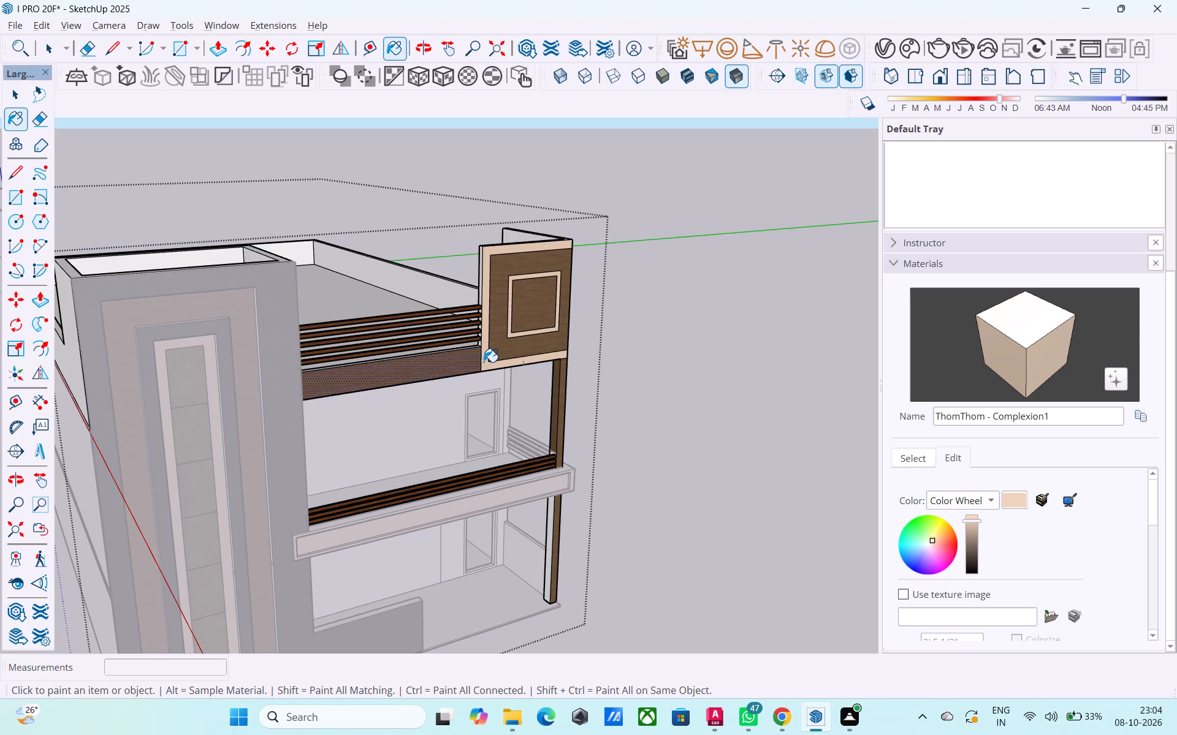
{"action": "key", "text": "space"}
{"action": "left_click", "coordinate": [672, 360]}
Inside the upper-storey group, extrude the outer peach border of the rooftop corner panel's front face outward 3".
{"action": "scroll", "coordinate": [467, 354], "scroll_direction": "up", "scroll_amount": 7}
{"action": "left_click", "coordinate": [492, 368]}
{"action": "left_click", "coordinate": [493, 368]}
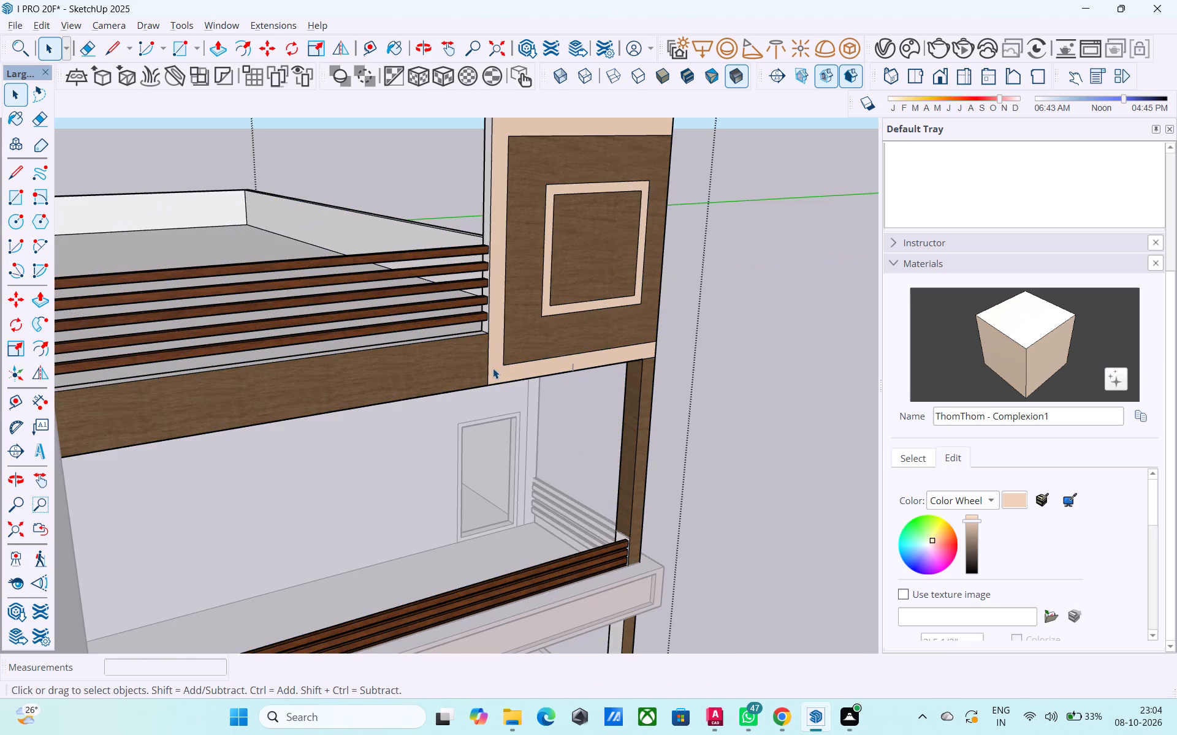
{"action": "double_click", "coordinate": [493, 368]}
{"action": "left_click", "coordinate": [493, 368]}
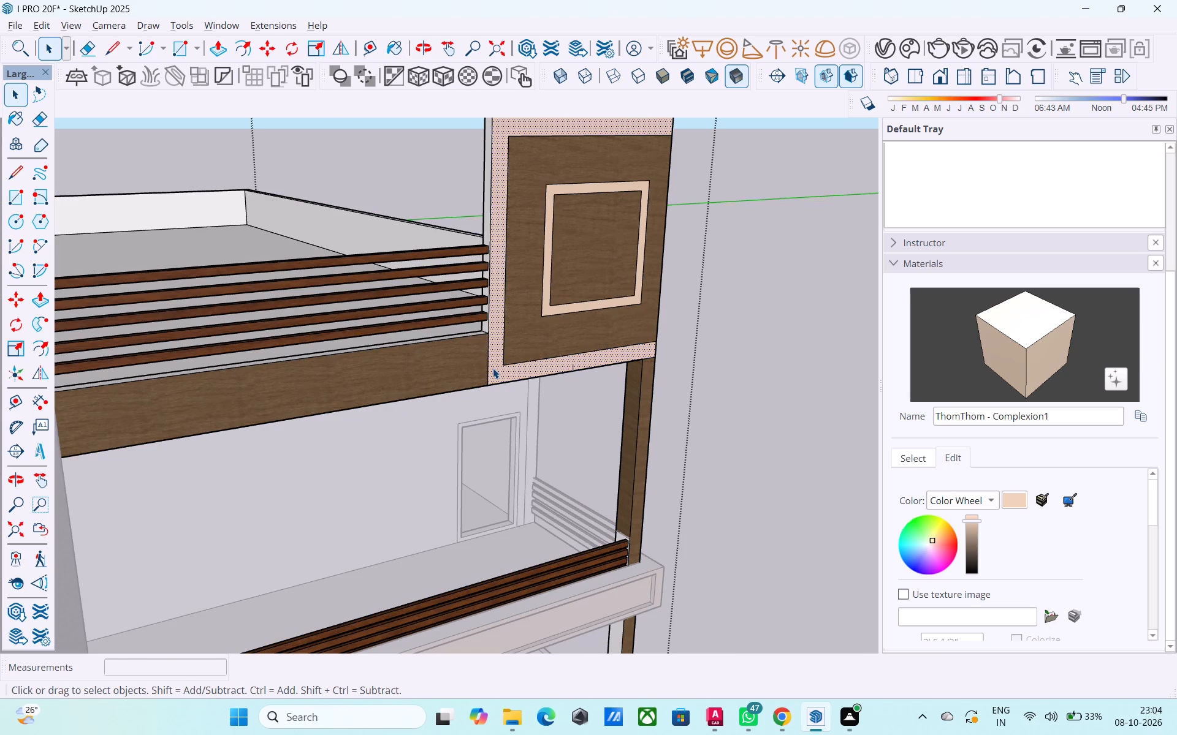
{"action": "key", "text": "p"}
{"action": "left_click", "coordinate": [493, 368]}
{"action": "key", "text": "3"}
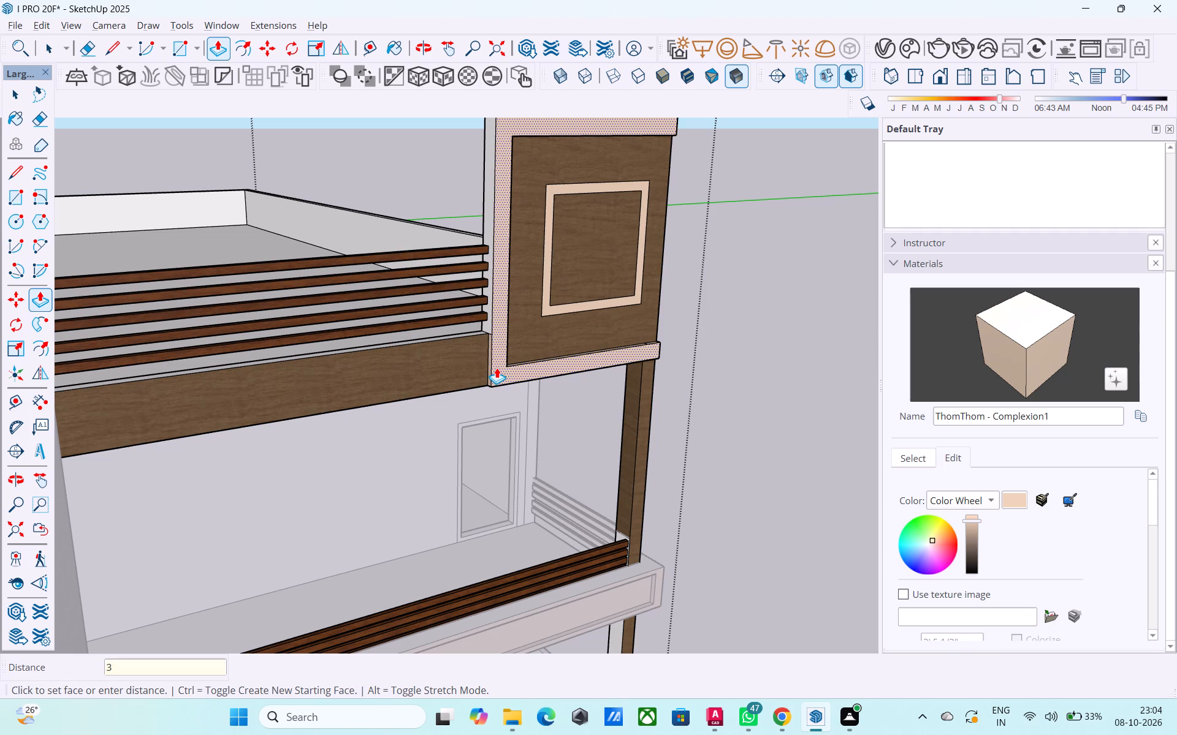
{"action": "key", "text": "shift+quotedbl"}
{"action": "key", "text": "Return"}
Repeat the 3" extrusion on the corner panel's outer side border and the roof-level peach strip below it.
{"action": "scroll", "coordinate": [499, 363], "scroll_direction": "down", "scroll_amount": 4}
{"action": "middle_click_drag", "start_coordinate": [588, 365], "coordinate": [109, 372]}
{"action": "scroll", "coordinate": [441, 369], "scroll_direction": "up", "scroll_amount": 2}
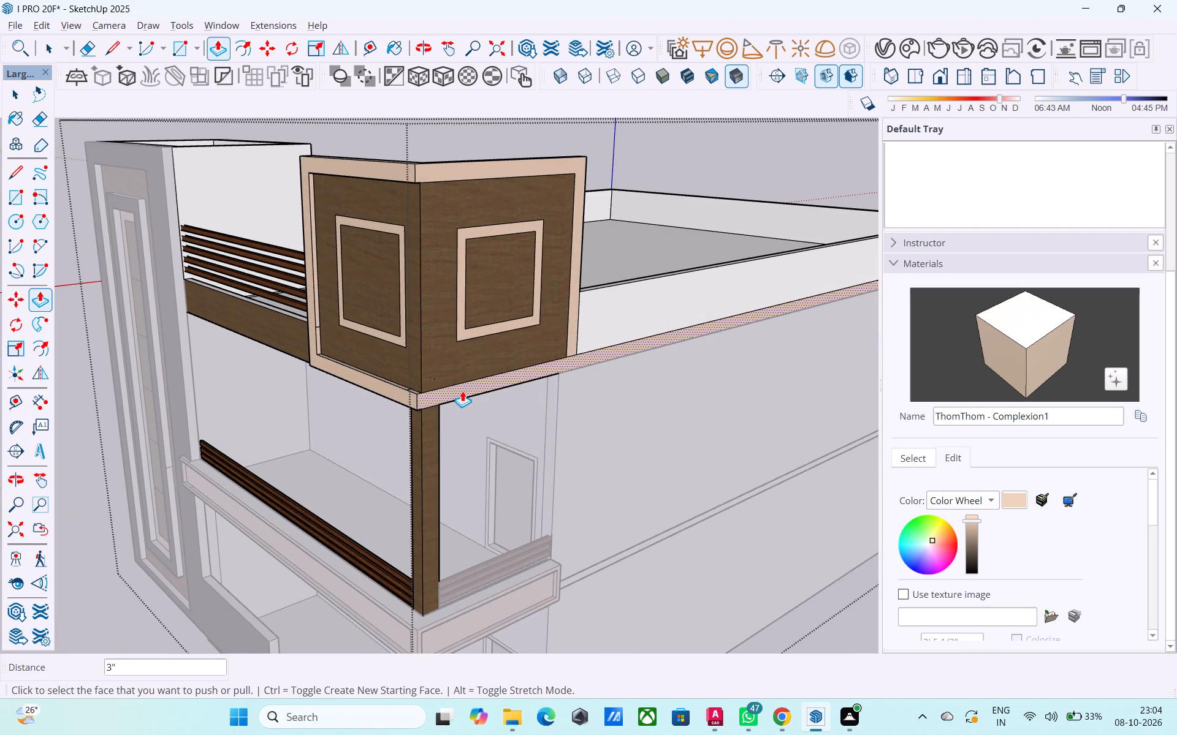
{"action": "double_click", "coordinate": [478, 164]}
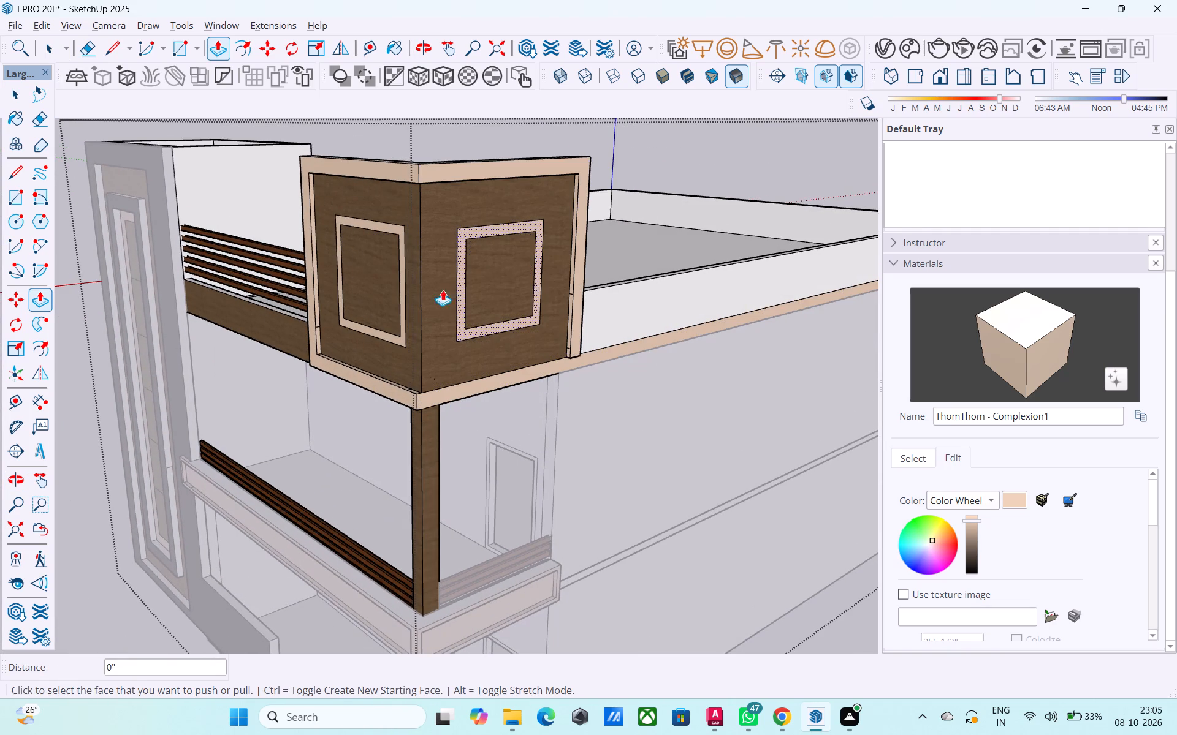
{"action": "double_click", "coordinate": [458, 393]}
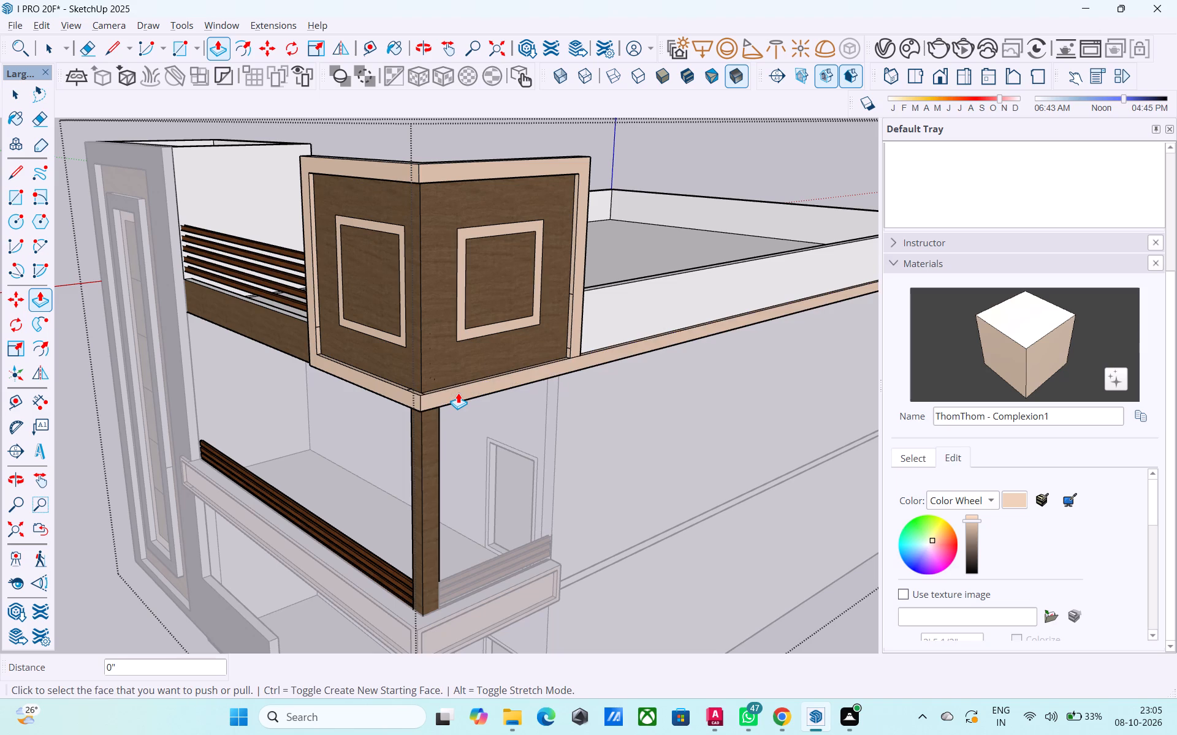
Leave the upper-storey group and save the model.
{"action": "scroll", "coordinate": [458, 393], "scroll_direction": "down", "scroll_amount": 3}
{"action": "key", "text": "space"}
{"action": "scroll", "coordinate": [458, 390], "scroll_direction": "down", "scroll_amount": 7}
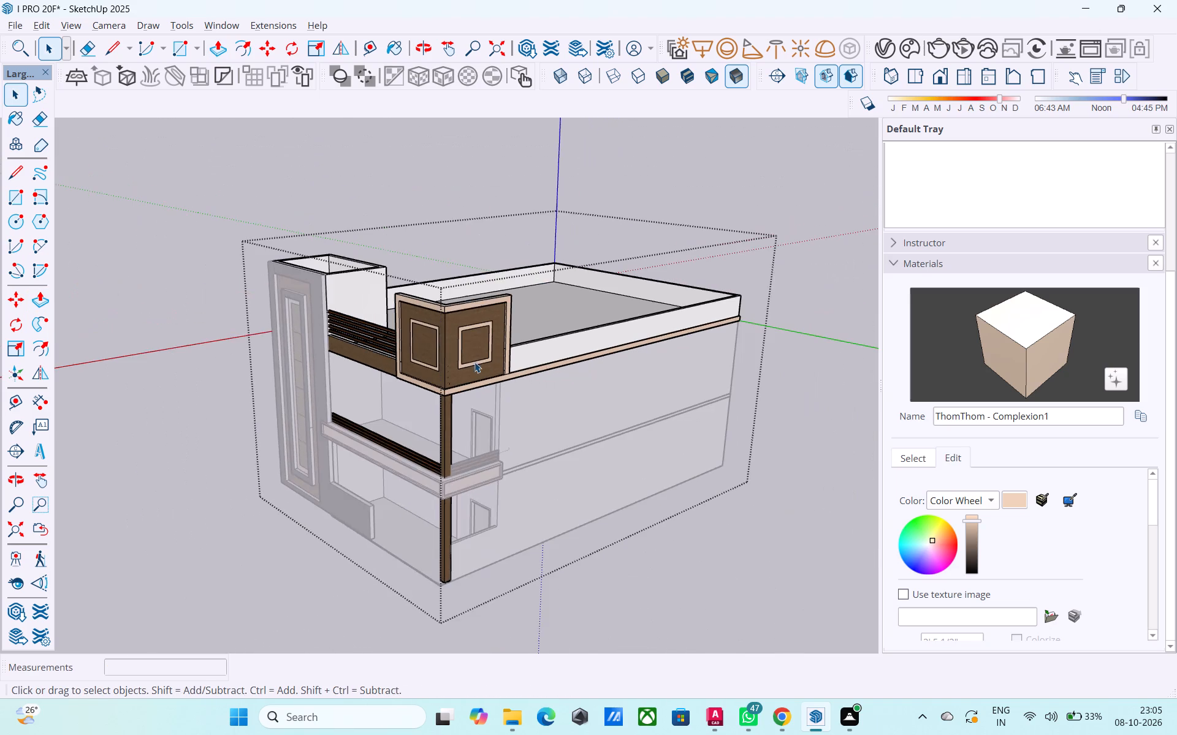
{"action": "left_click", "coordinate": [658, 197]}
{"action": "middle_click_drag", "start_coordinate": [400, 312], "coordinate": [669, 326]}
{"action": "key", "text": "ctrl+s"}
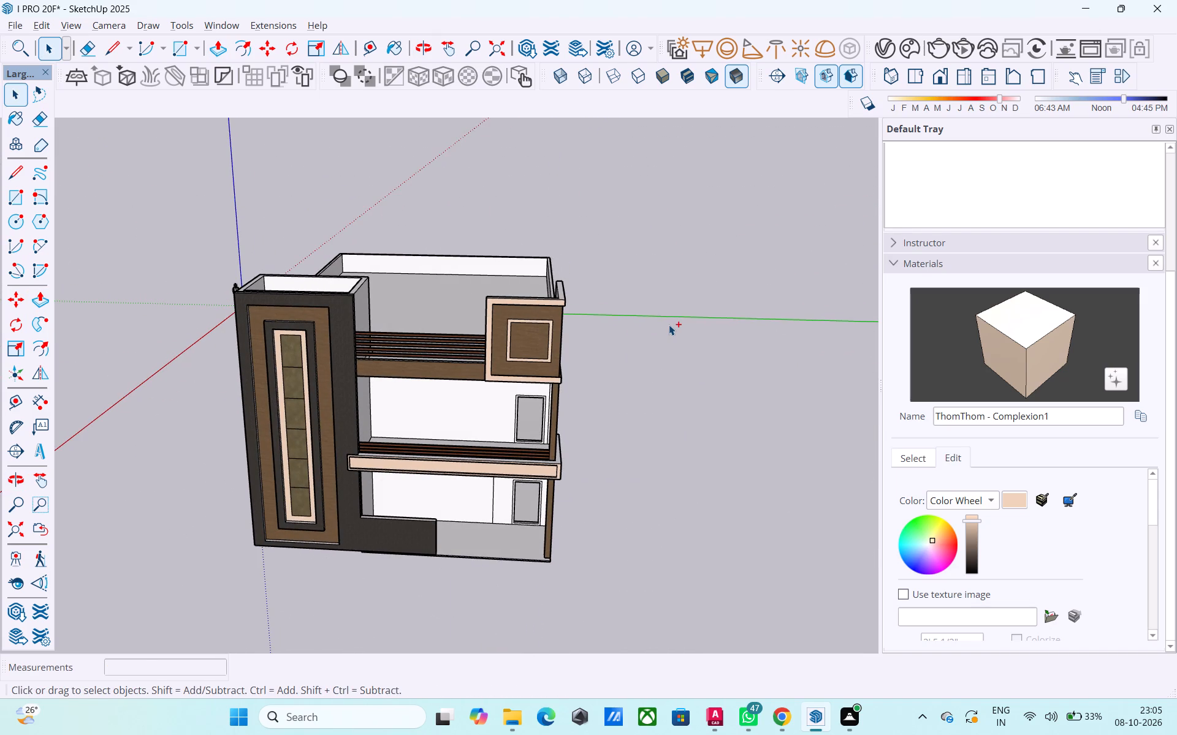
Draw a 1' 6" vertical line across the top band of the tower's dark outer frame, near its far corner from the railings.
{"action": "middle_click_drag", "start_coordinate": [598, 341], "coordinate": [604, 292]}
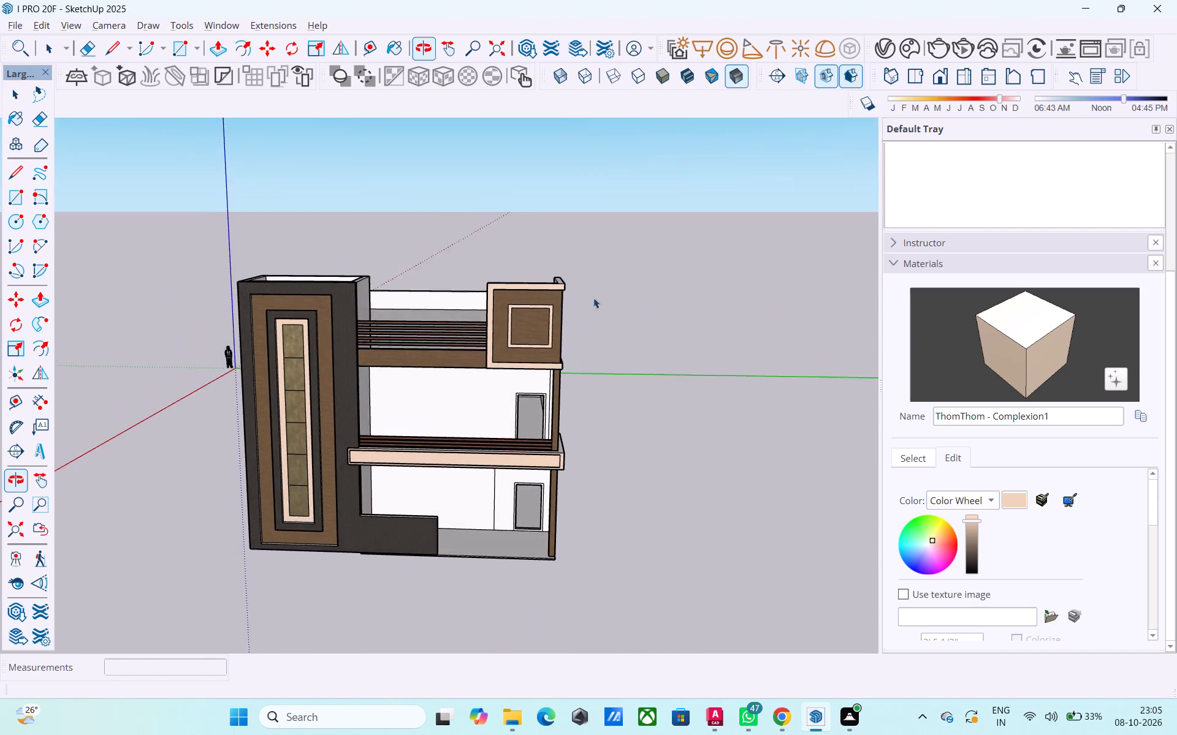
{"action": "scroll", "coordinate": [530, 375], "scroll_direction": "down", "scroll_amount": 3}
{"action": "middle_click_drag", "start_coordinate": [521, 385], "coordinate": [548, 339]}
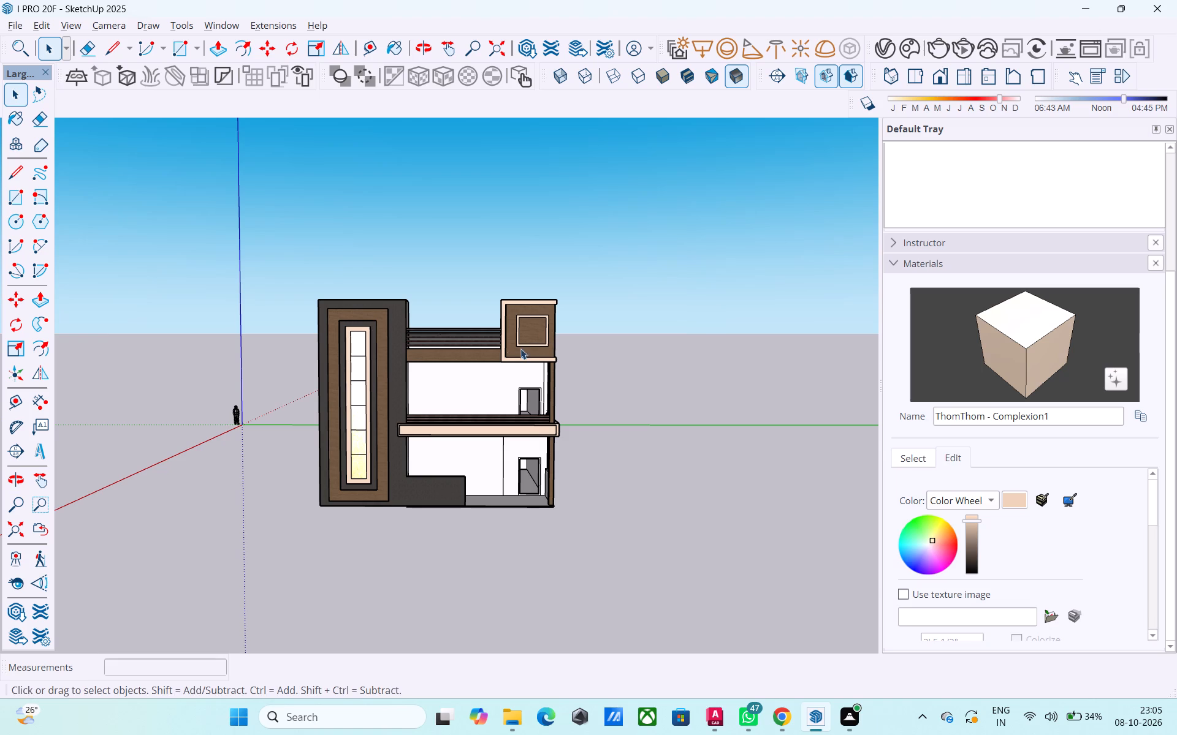
{"action": "middle_click_drag", "start_coordinate": [376, 361], "coordinate": [405, 381]}
{"action": "scroll", "coordinate": [373, 350], "scroll_direction": "up", "scroll_amount": 12}
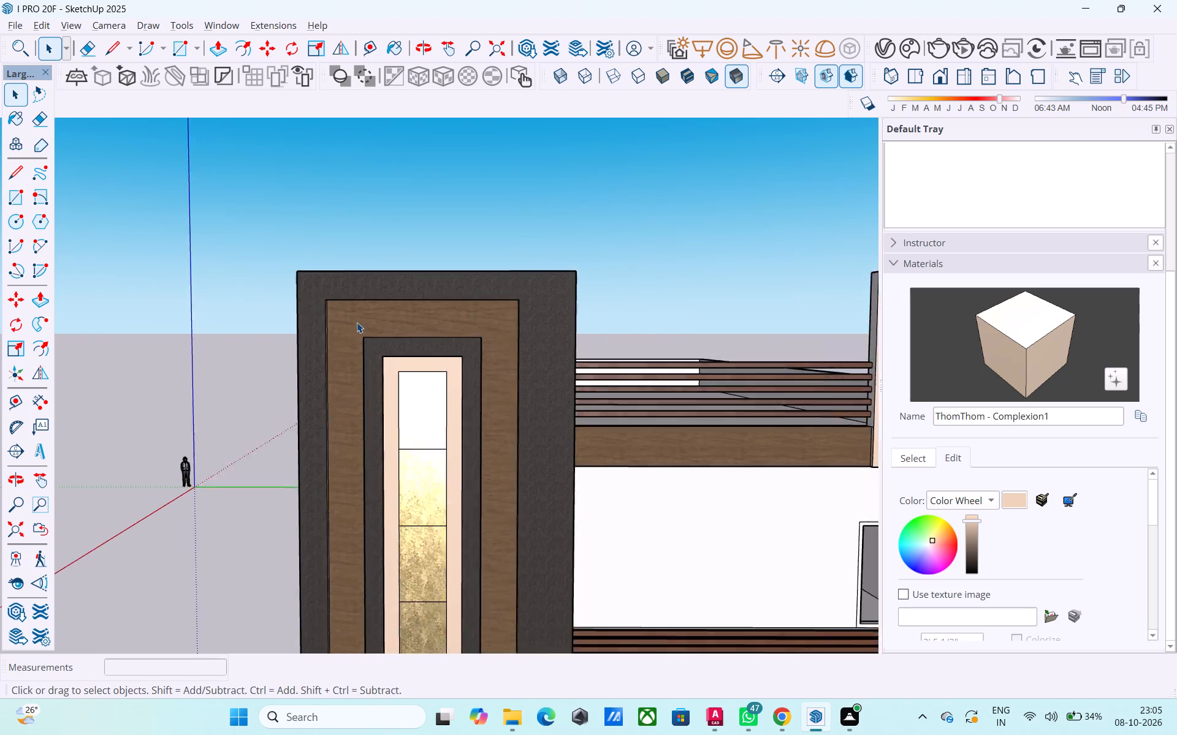
{"action": "scroll", "coordinate": [357, 322], "scroll_direction": "up", "scroll_amount": 2}
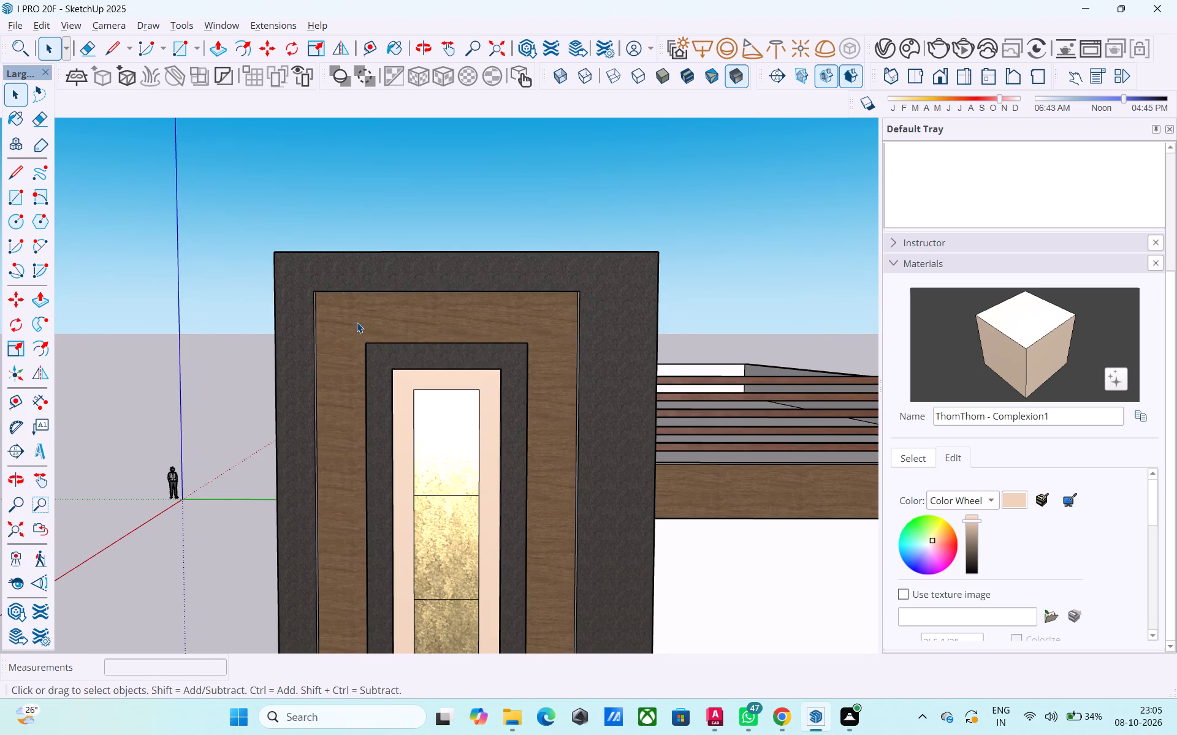
{"action": "key", "text": "l"}
{"action": "scroll", "coordinate": [319, 293], "scroll_direction": "up", "scroll_amount": 4}
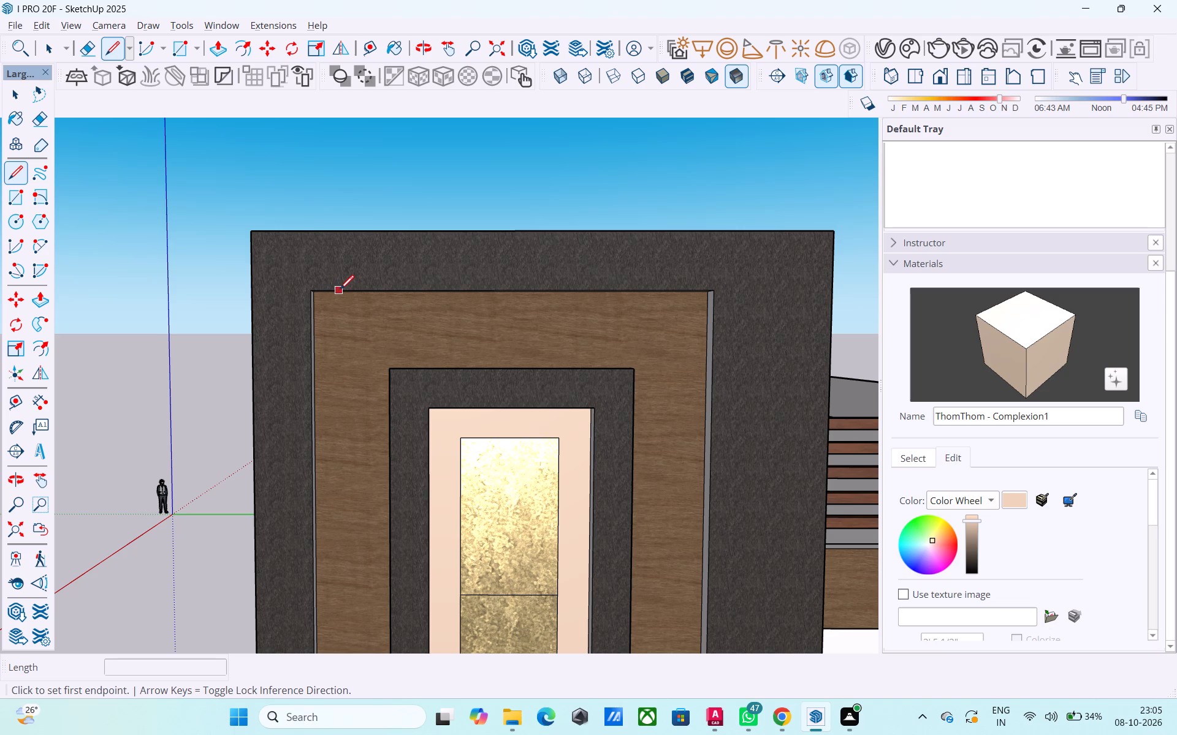
{"action": "left_click", "coordinate": [340, 291]}
{"action": "left_click", "coordinate": [348, 231]}
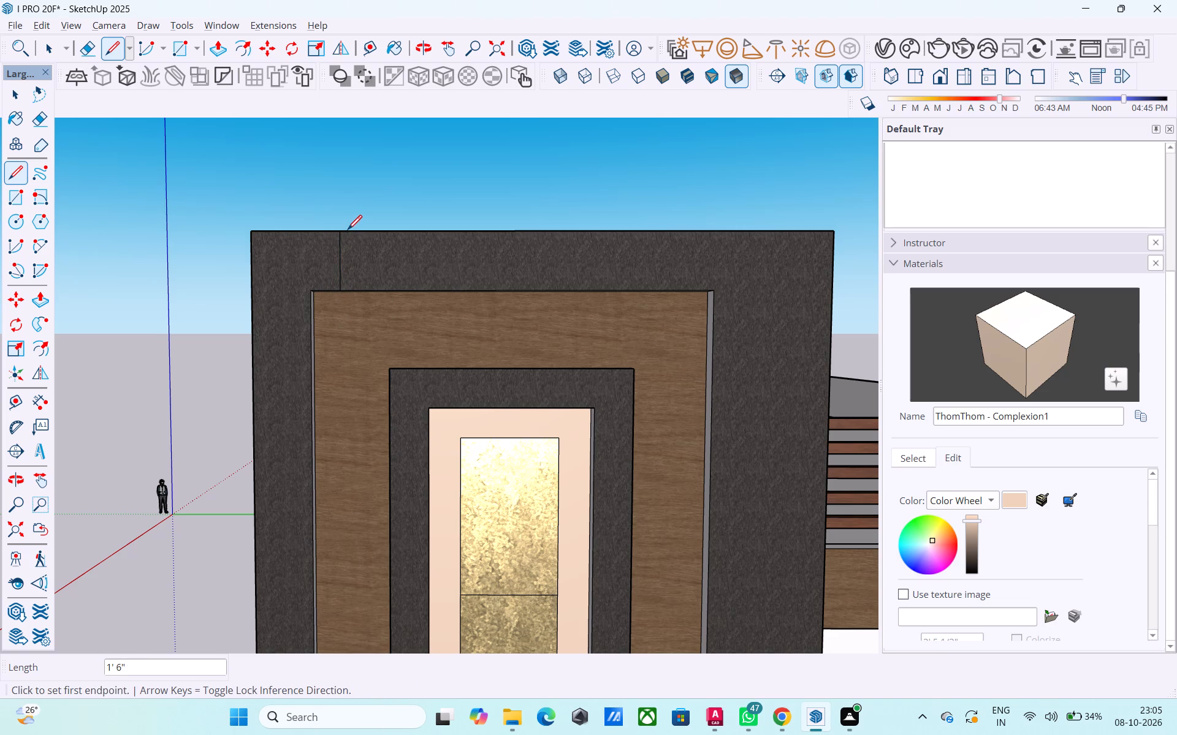
Copy the vertical line 6" along the frame's top band towards the railings.
{"action": "key", "text": "m"}
{"action": "key", "text": "space"}
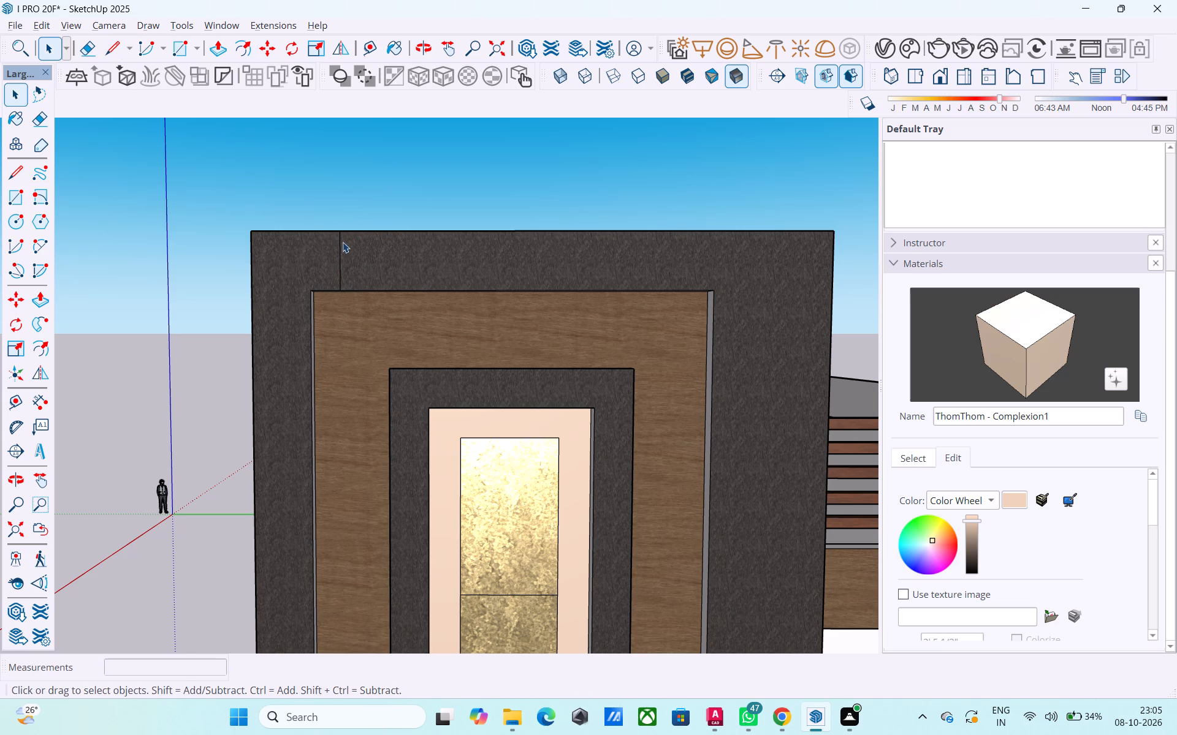
{"action": "left_click", "coordinate": [341, 246]}
{"action": "key", "text": "m"}
{"action": "left_click", "coordinate": [337, 228]}
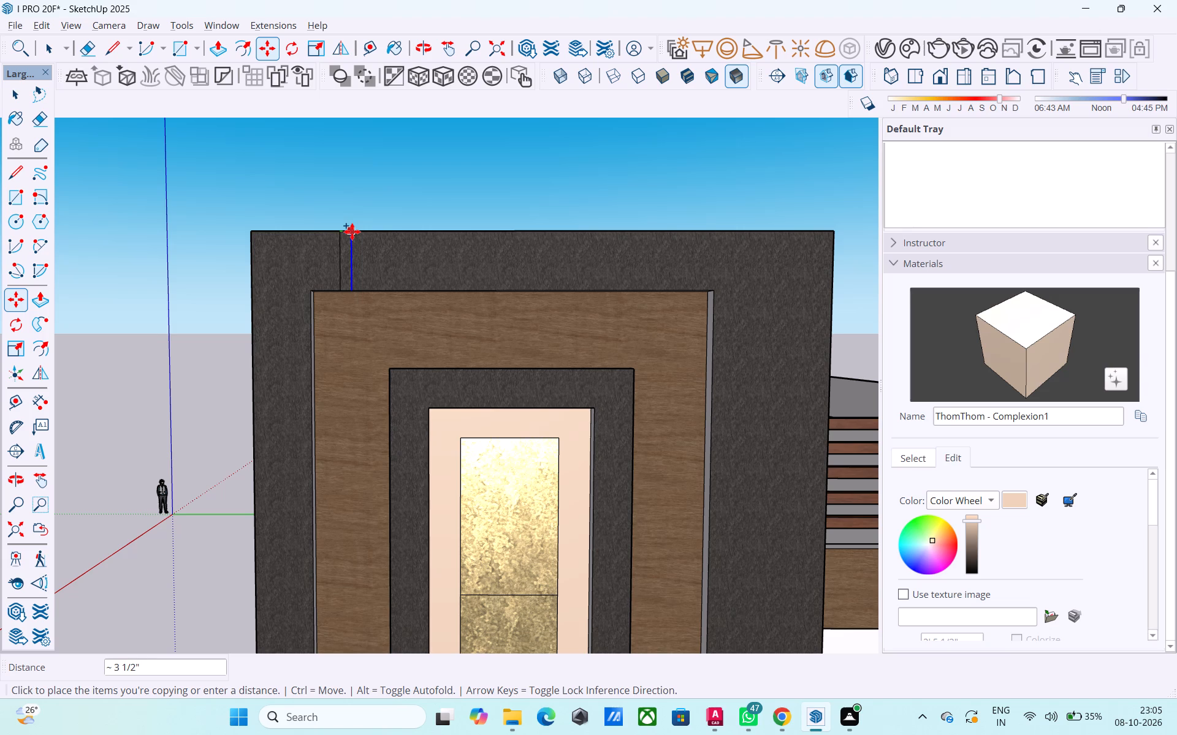
{"action": "type", "text": "3\""}
{"action": "key", "text": "Return"}
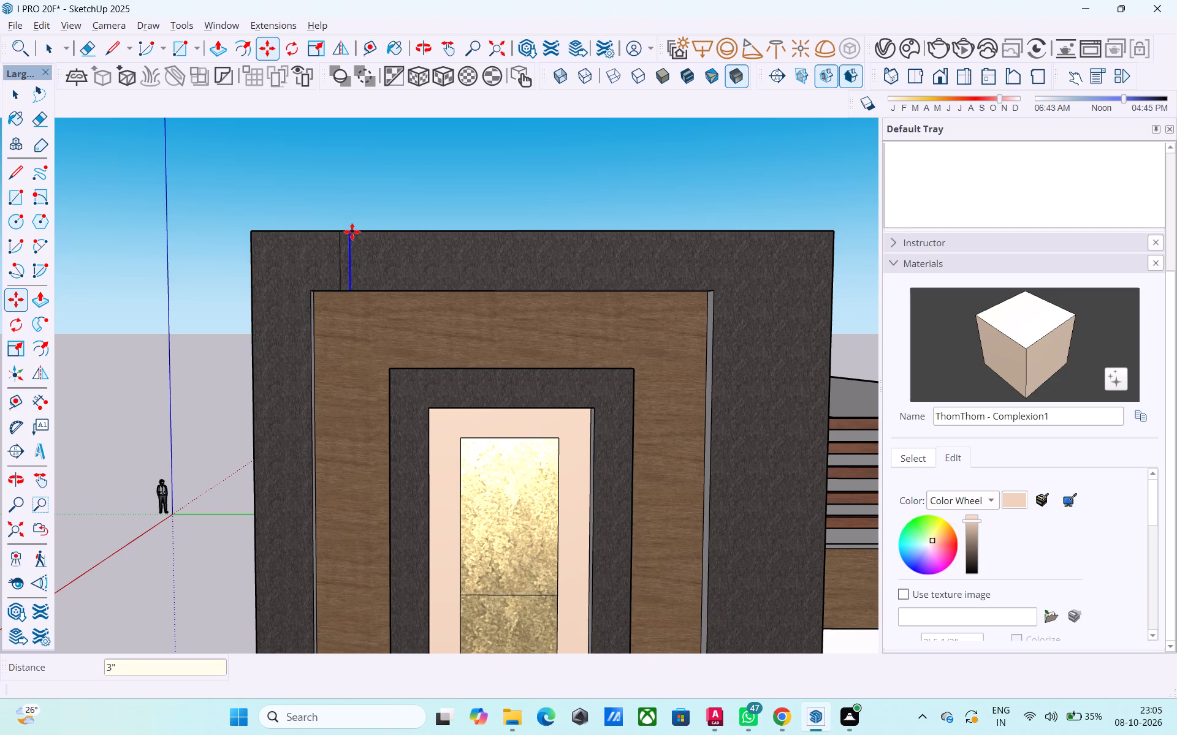
{"action": "type", "text": "6\""}
{"action": "key", "text": "Return"}
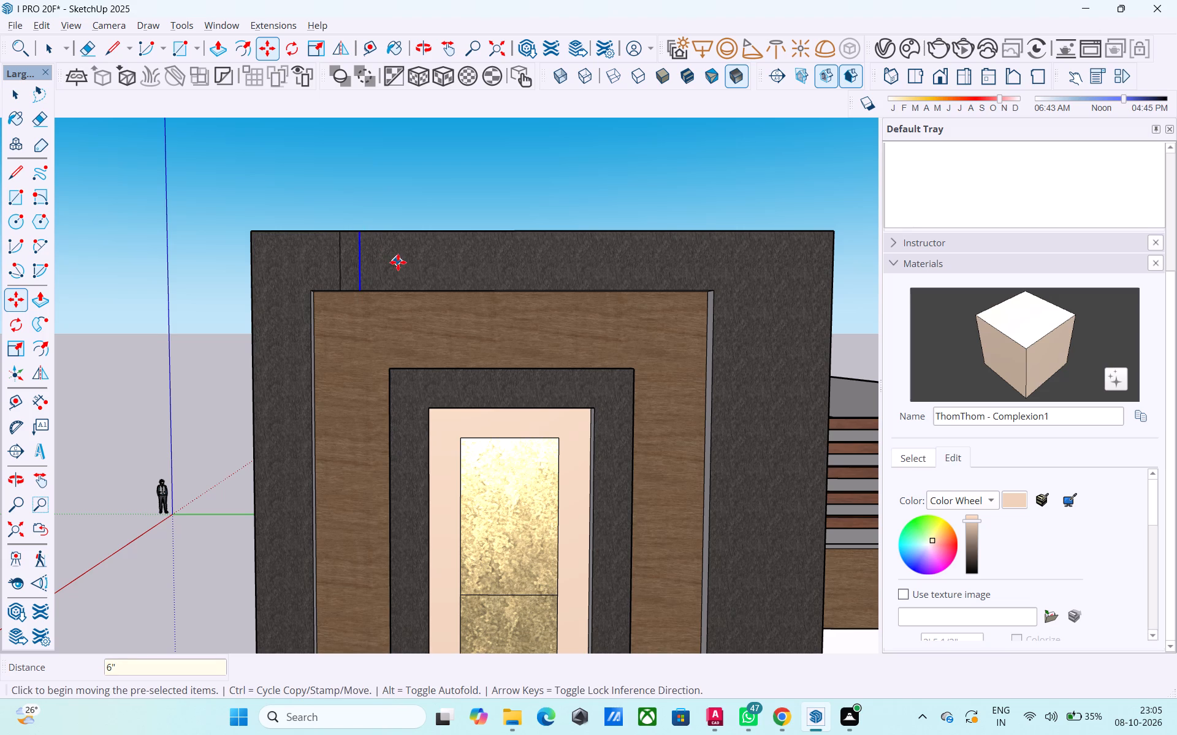
Copy the pair of lines three times along the top band, about 10 3/8", 1' 8" and 2' 6 1/4" from the original.
{"action": "key", "text": "space"}
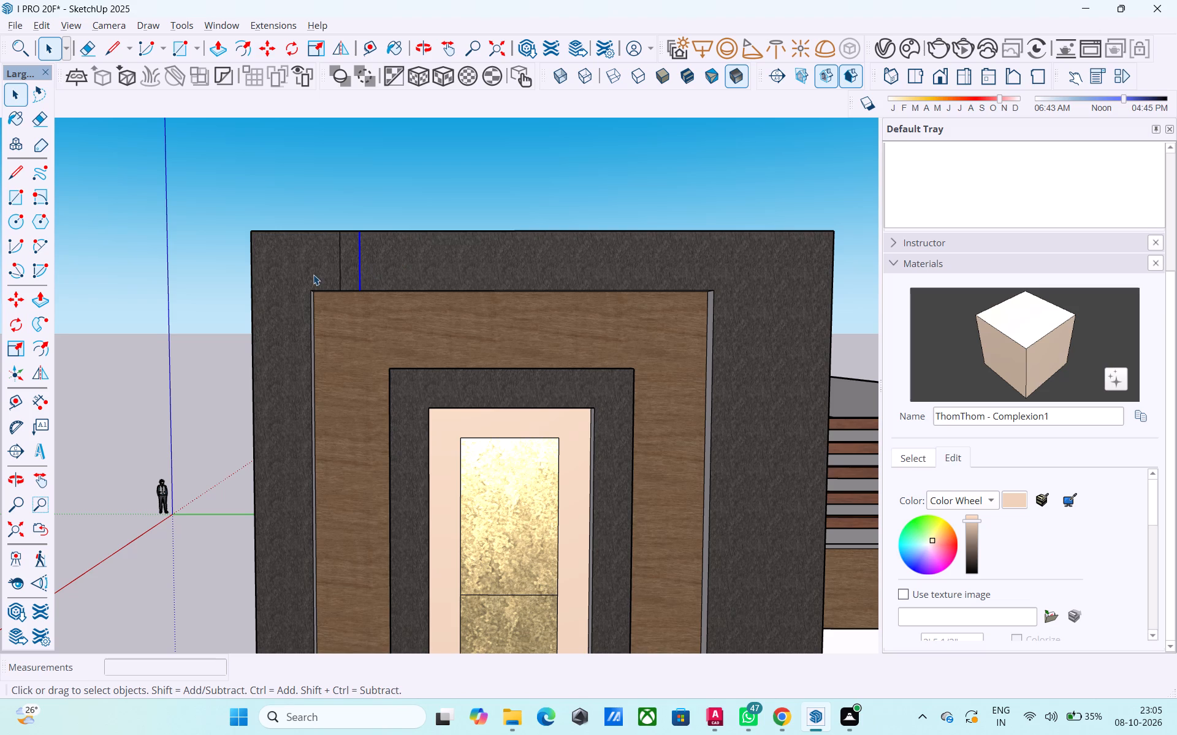
{"action": "scroll", "coordinate": [313, 274], "scroll_direction": "up", "scroll_amount": 3}
{"action": "left_click", "coordinate": [350, 279], "text": "shift"}
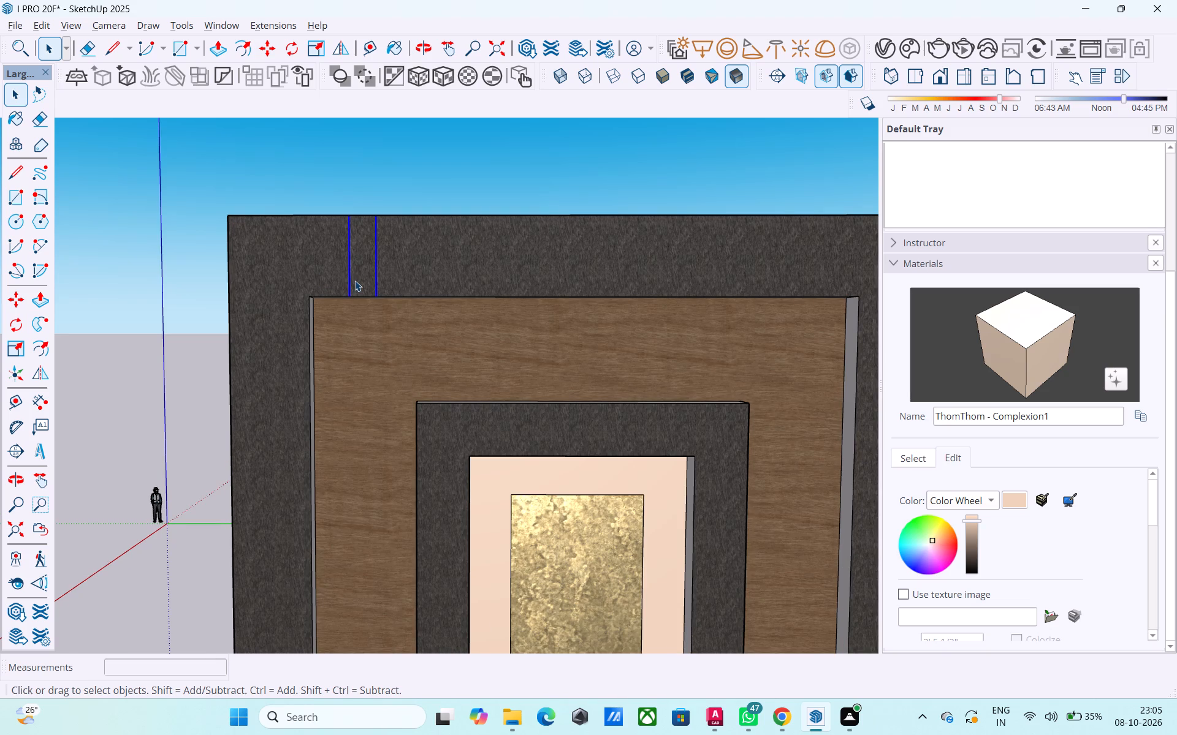
{"action": "key", "text": "m"}
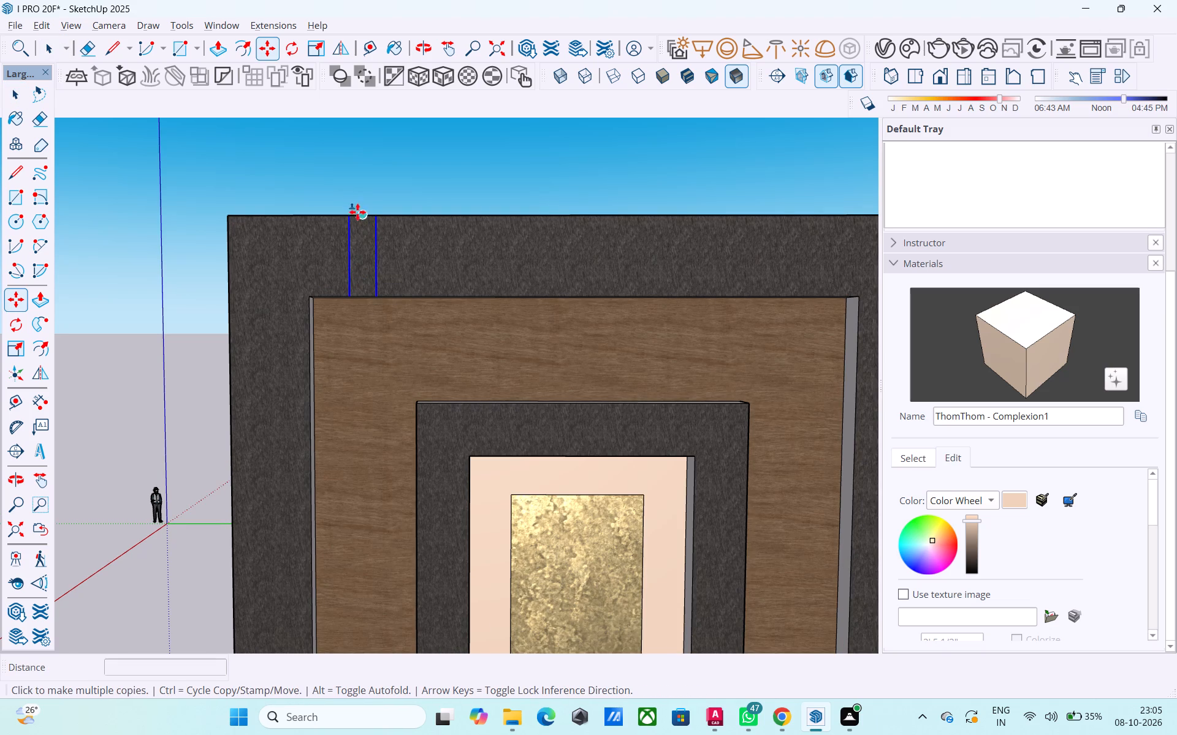
{"action": "left_click", "coordinate": [349, 213]}
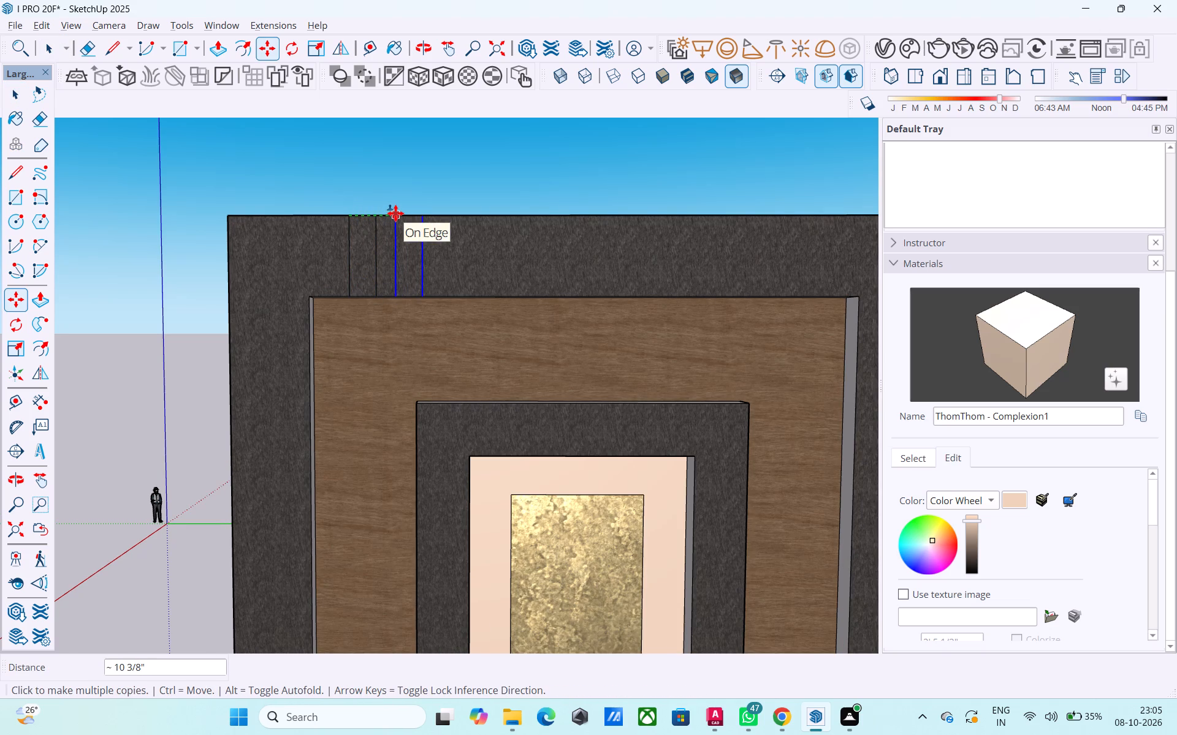
{"action": "left_click", "coordinate": [395, 213]}
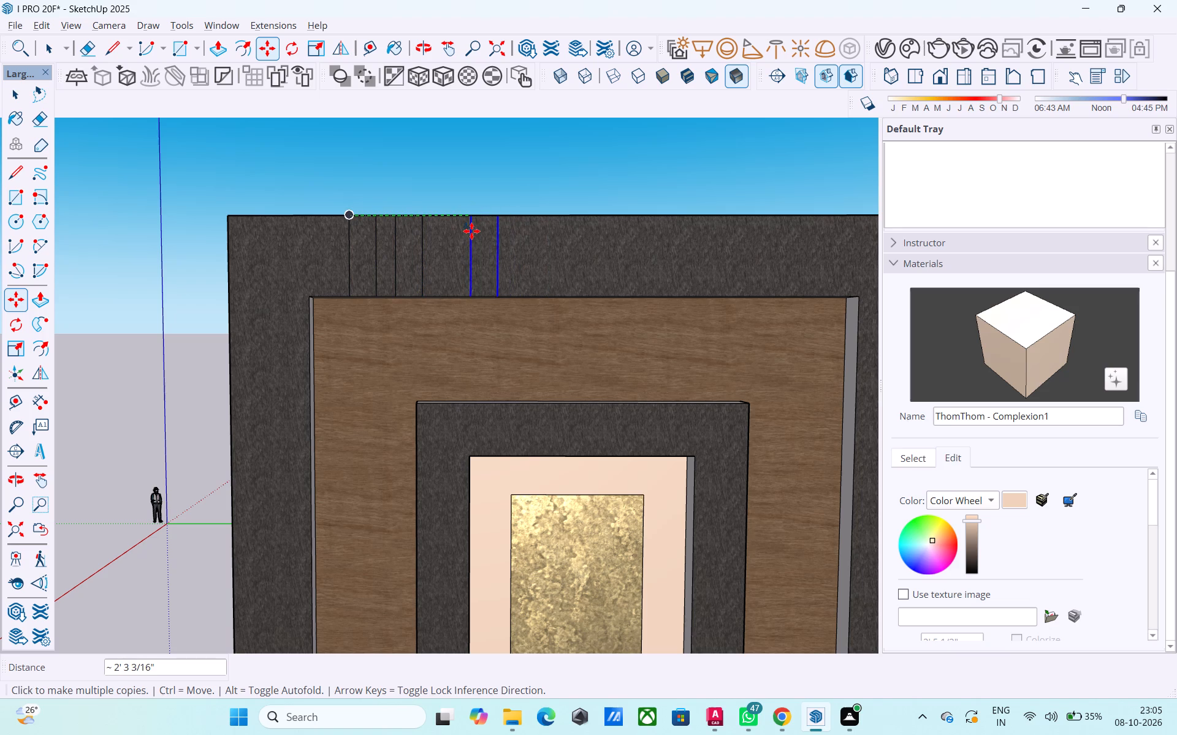
{"action": "left_click", "coordinate": [440, 217]}
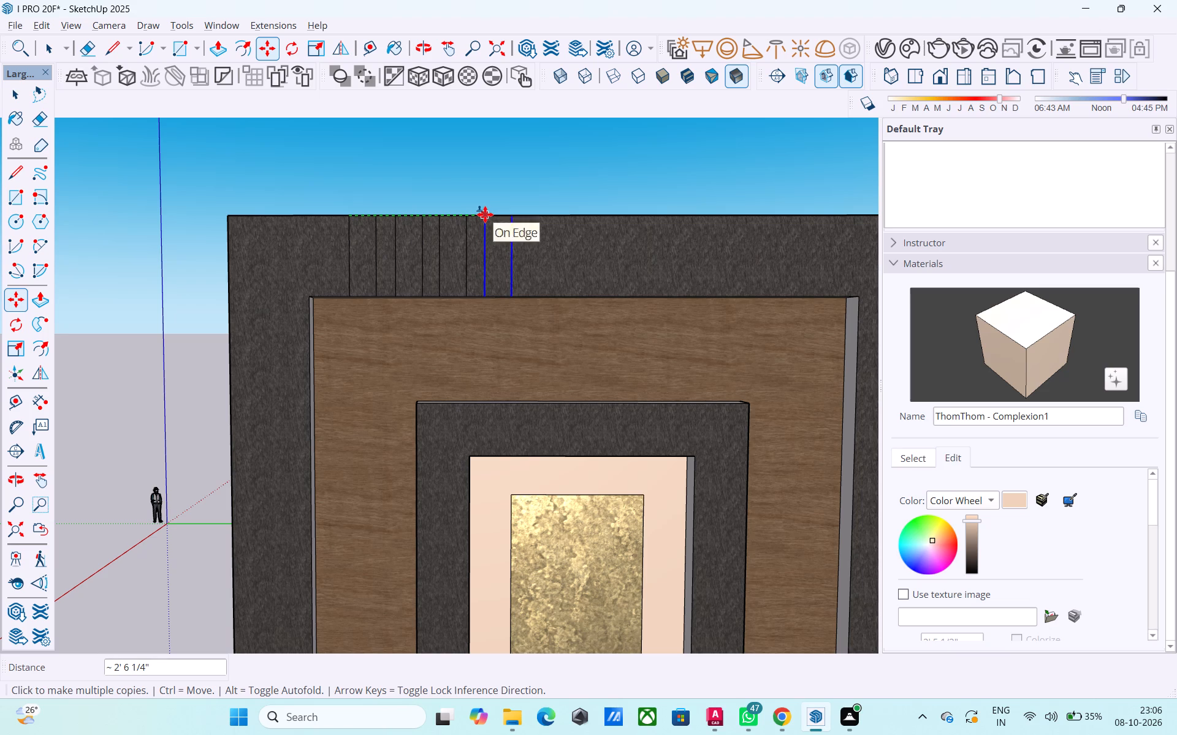
{"action": "left_click", "coordinate": [485, 214]}
{"action": "key", "text": "space"}
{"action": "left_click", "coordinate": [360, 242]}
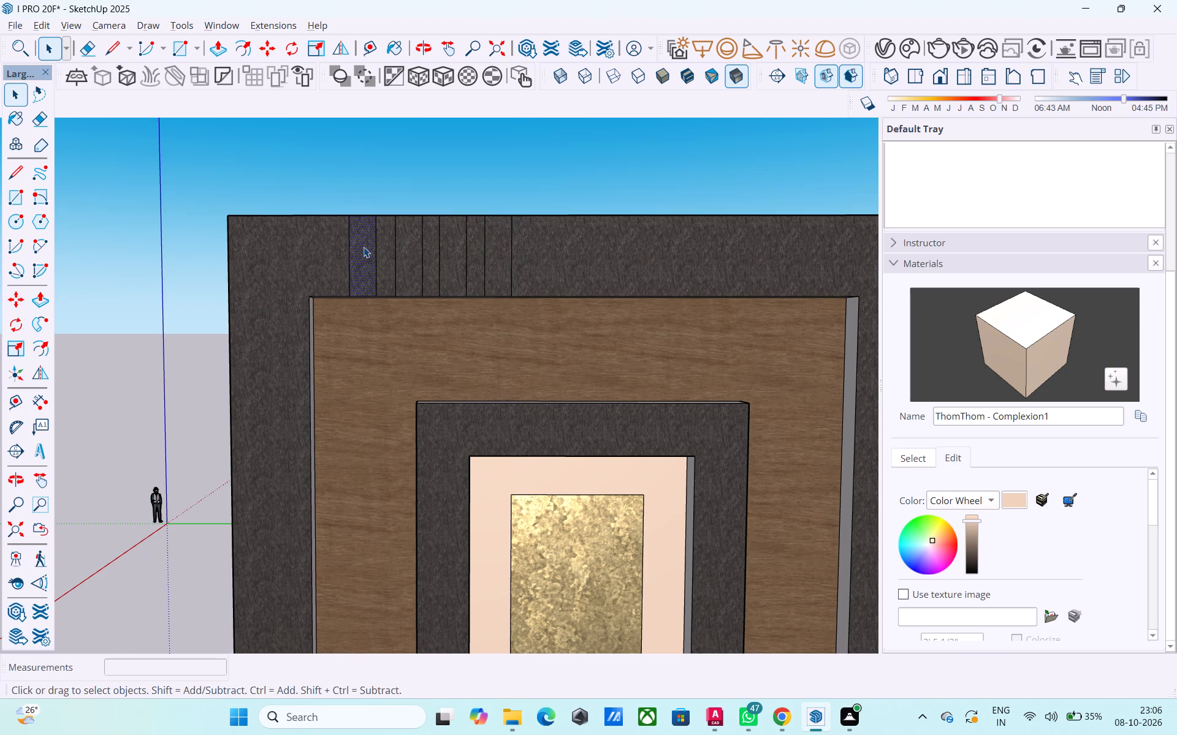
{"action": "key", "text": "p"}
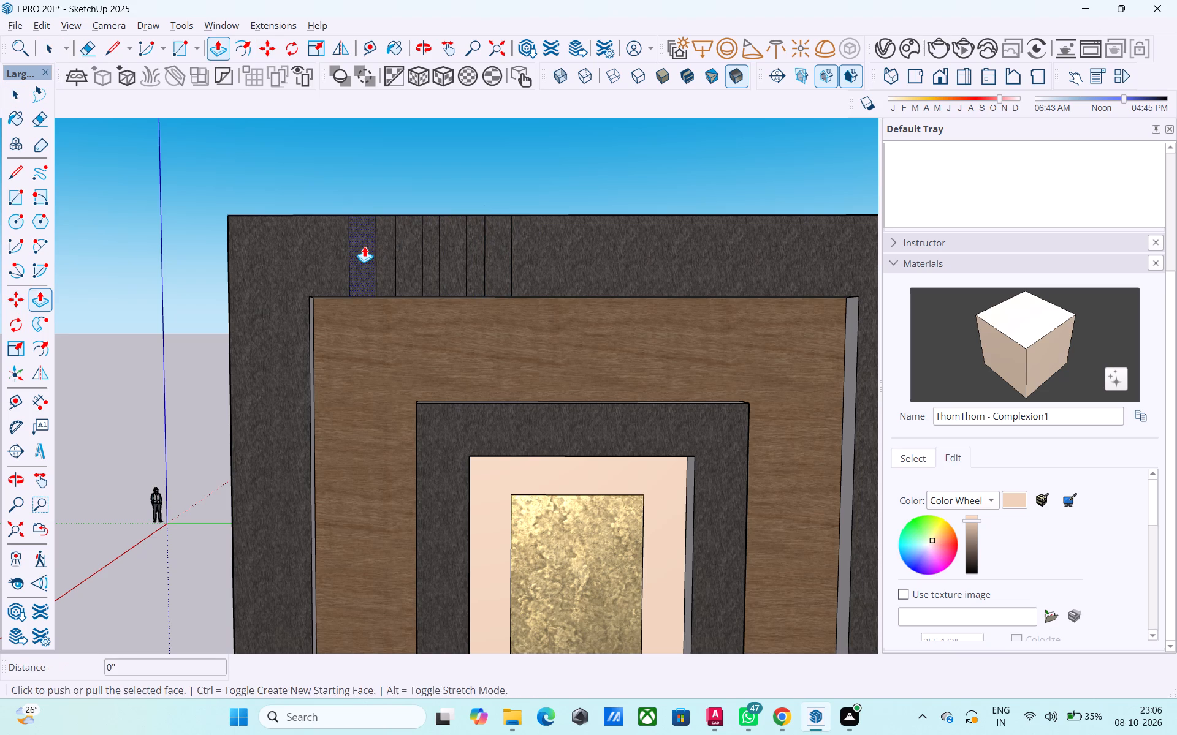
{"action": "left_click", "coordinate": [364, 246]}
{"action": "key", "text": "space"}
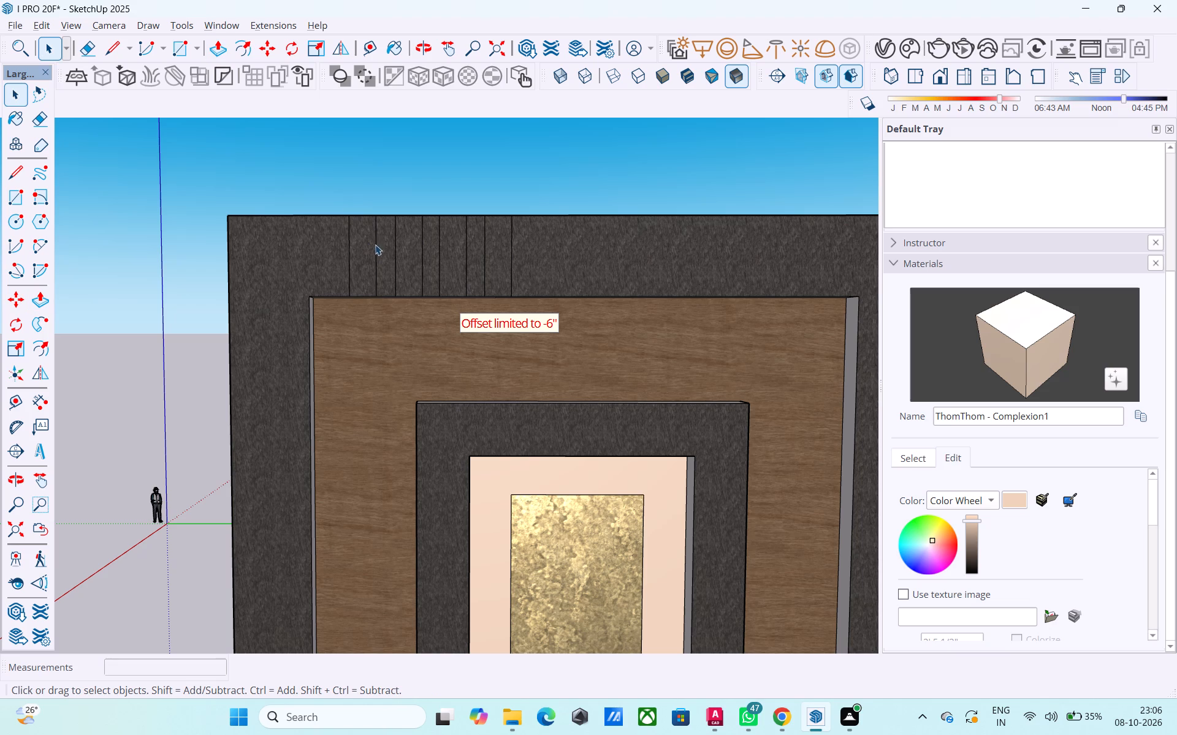
Extrude the three narrow strips between the line pairs on the frame's top band outward 3".
{"action": "left_click", "coordinate": [384, 245]}
{"action": "key", "text": "p"}
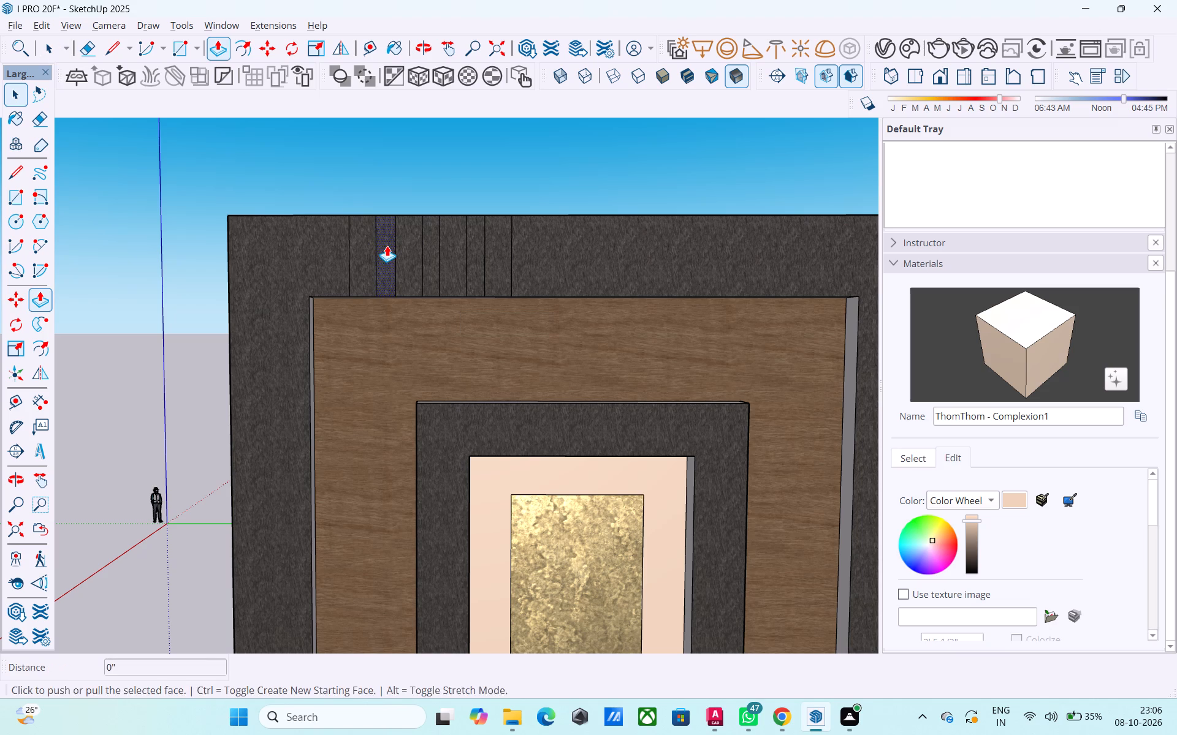
{"action": "left_click", "coordinate": [387, 246]}
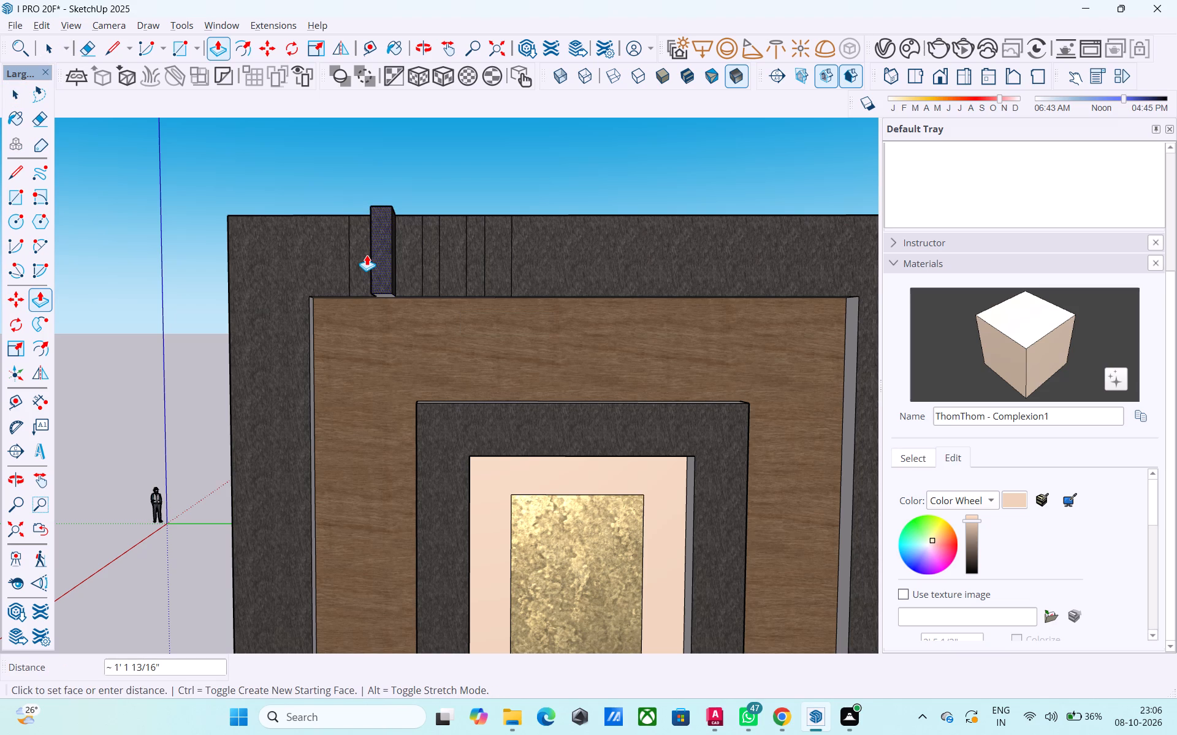
{"action": "type", "text": "3\""}
{"action": "key", "text": "Return"}
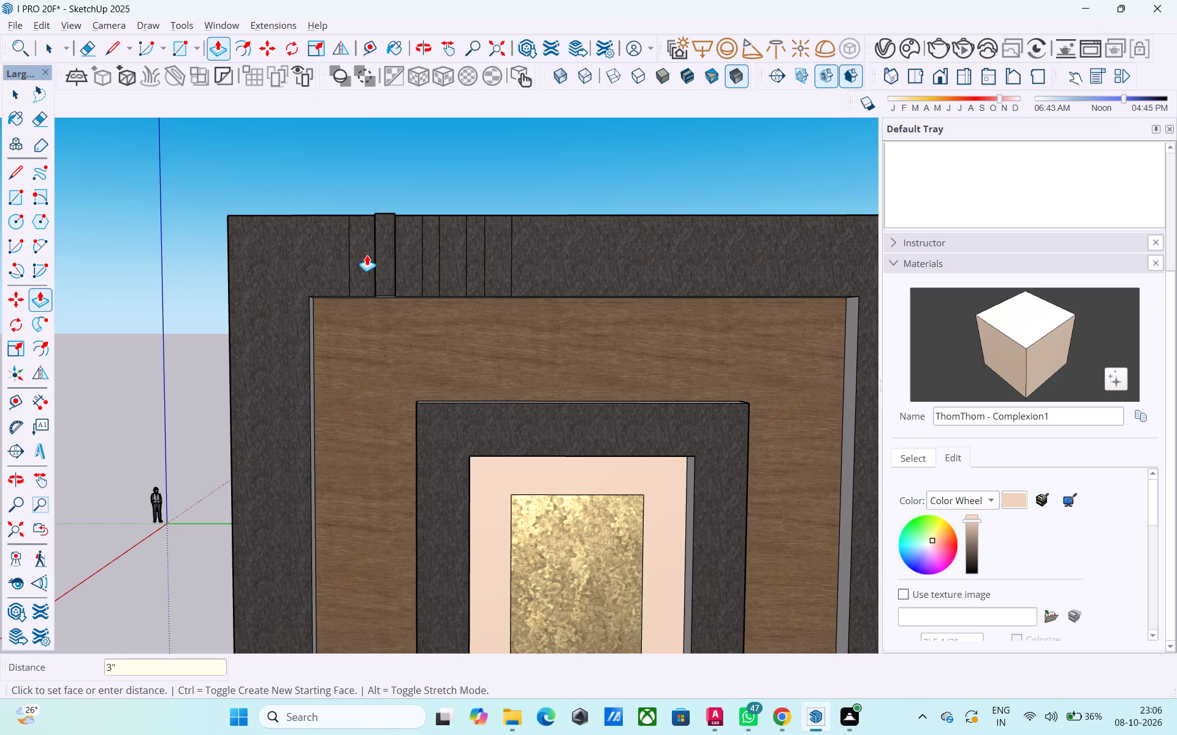
{"action": "scroll", "coordinate": [424, 243], "scroll_direction": "up", "scroll_amount": 5}
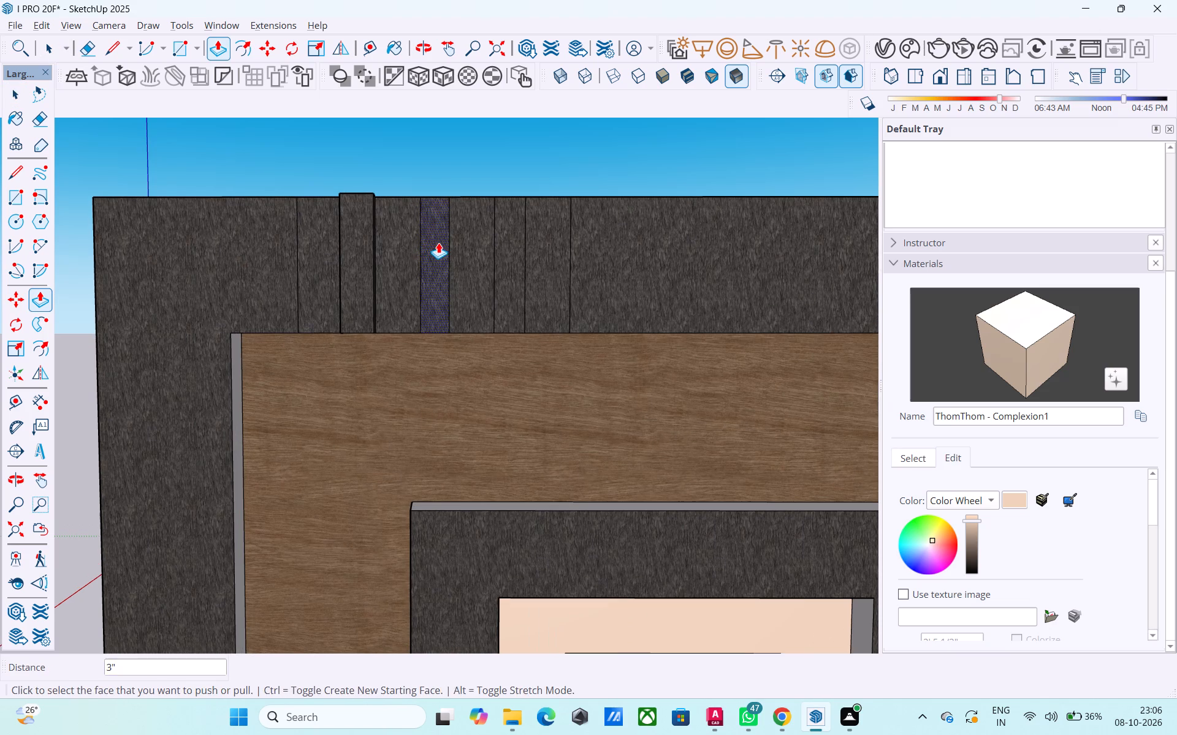
{"action": "double_click", "coordinate": [438, 243]}
{"action": "left_click", "coordinate": [359, 252]}
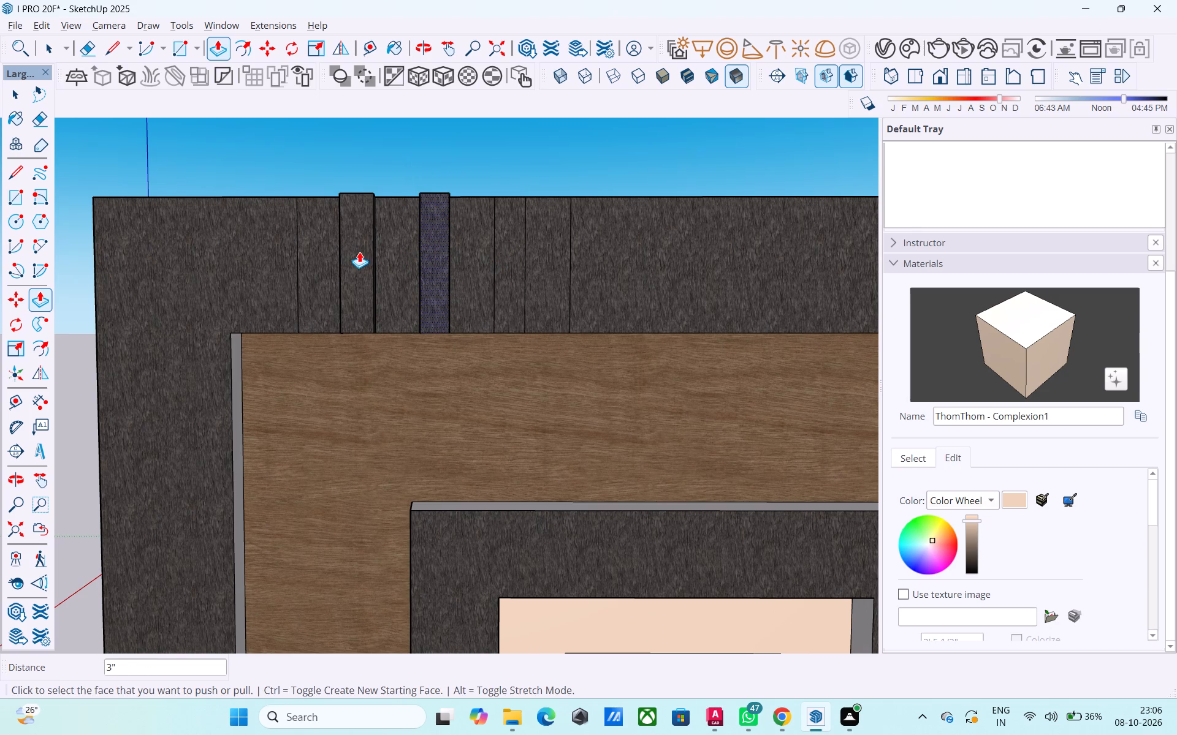
{"action": "double_click", "coordinate": [502, 246]}
Draw edges behind the top faces of the first two projecting ribs to separate them from the frame's top.
{"action": "scroll", "coordinate": [415, 252], "scroll_direction": "down", "scroll_amount": 3}
{"action": "middle_click_drag", "start_coordinate": [414, 252], "coordinate": [413, 356]}
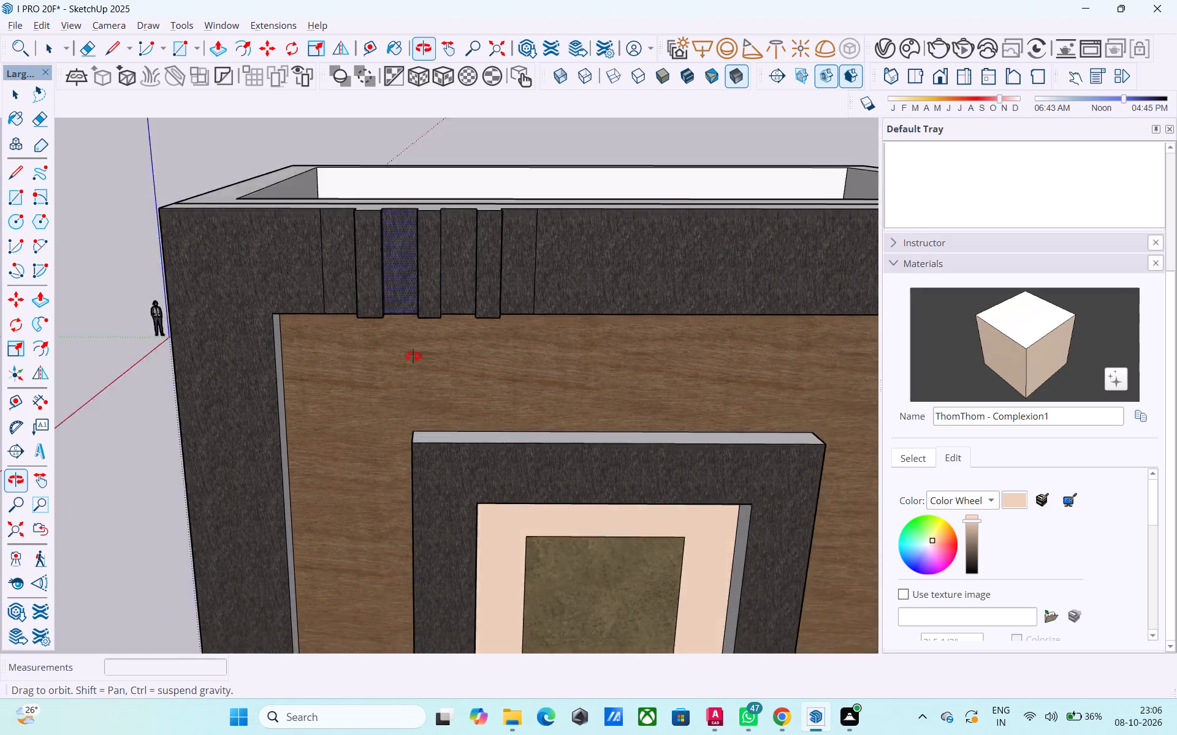
{"action": "middle_click_drag", "start_coordinate": [413, 356], "coordinate": [445, 483]}
{"action": "middle_click_drag", "start_coordinate": [371, 305], "coordinate": [647, 335]}
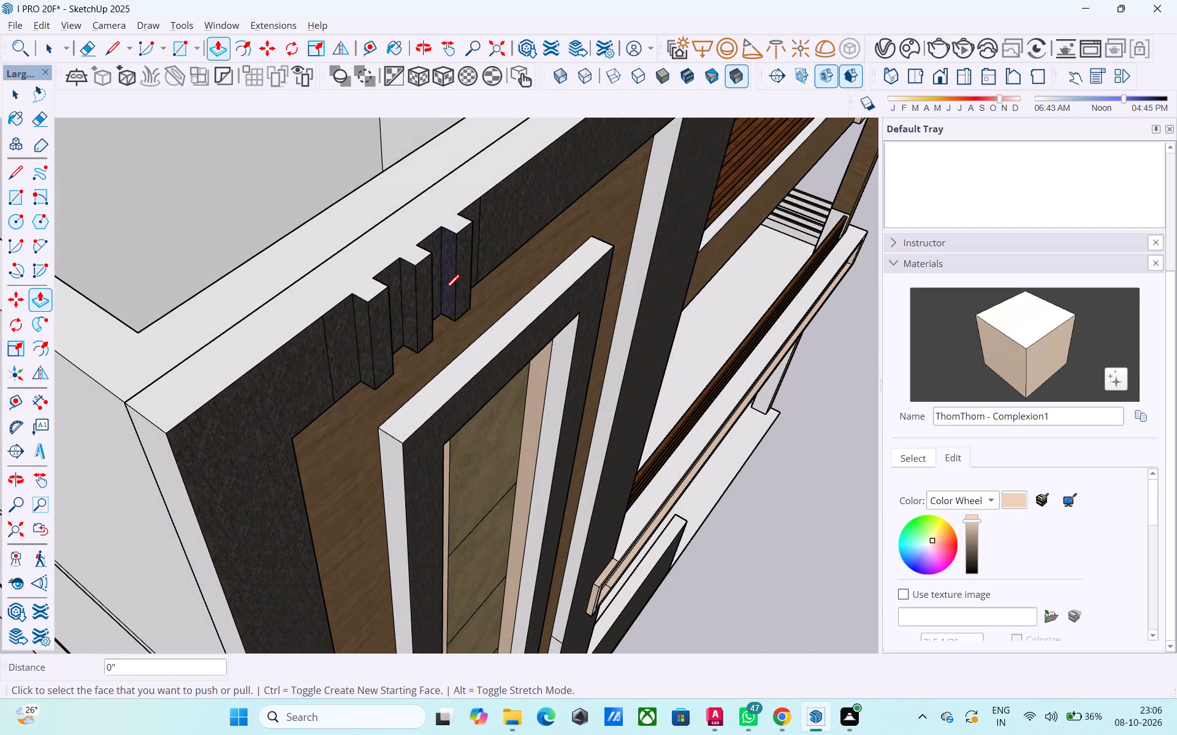
{"action": "key", "text": "l"}
{"action": "scroll", "coordinate": [375, 288], "scroll_direction": "up", "scroll_amount": 3}
{"action": "left_click", "coordinate": [335, 294]}
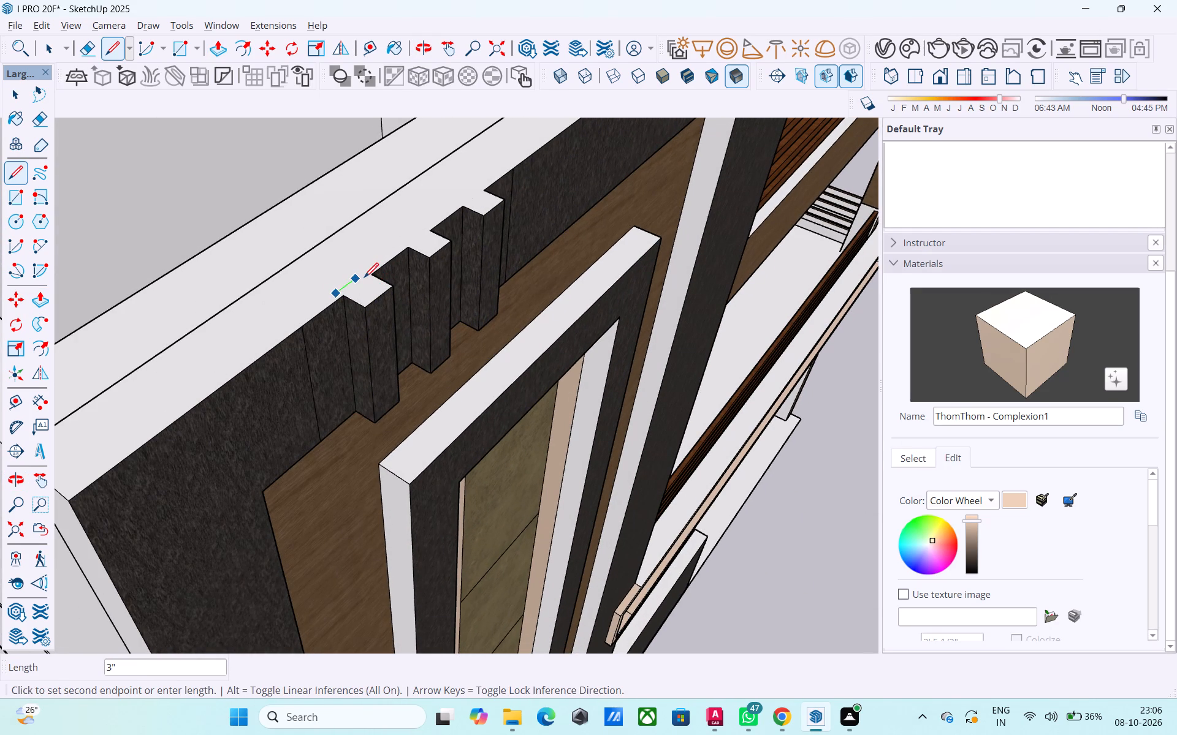
{"action": "key", "text": "l"}
{"action": "left_click", "coordinate": [341, 300]}
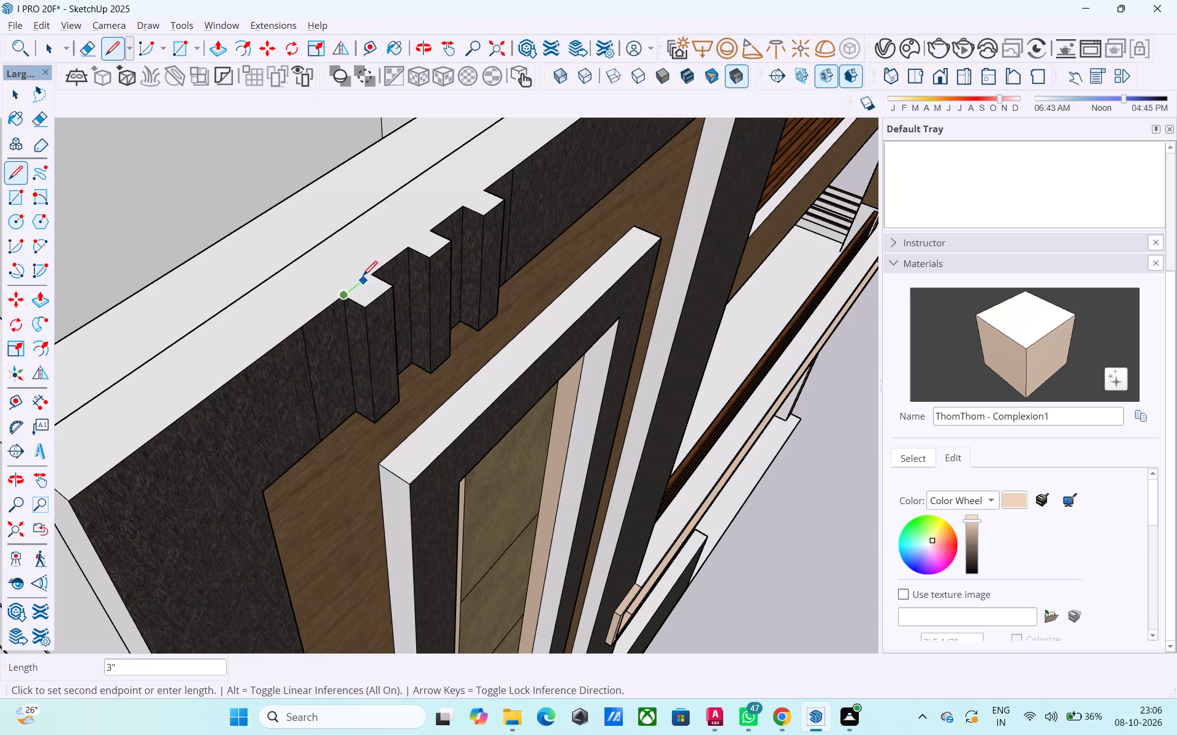
{"action": "left_click", "coordinate": [373, 275]}
{"action": "left_click", "coordinate": [408, 249]}
{"action": "left_click", "coordinate": [432, 231]}
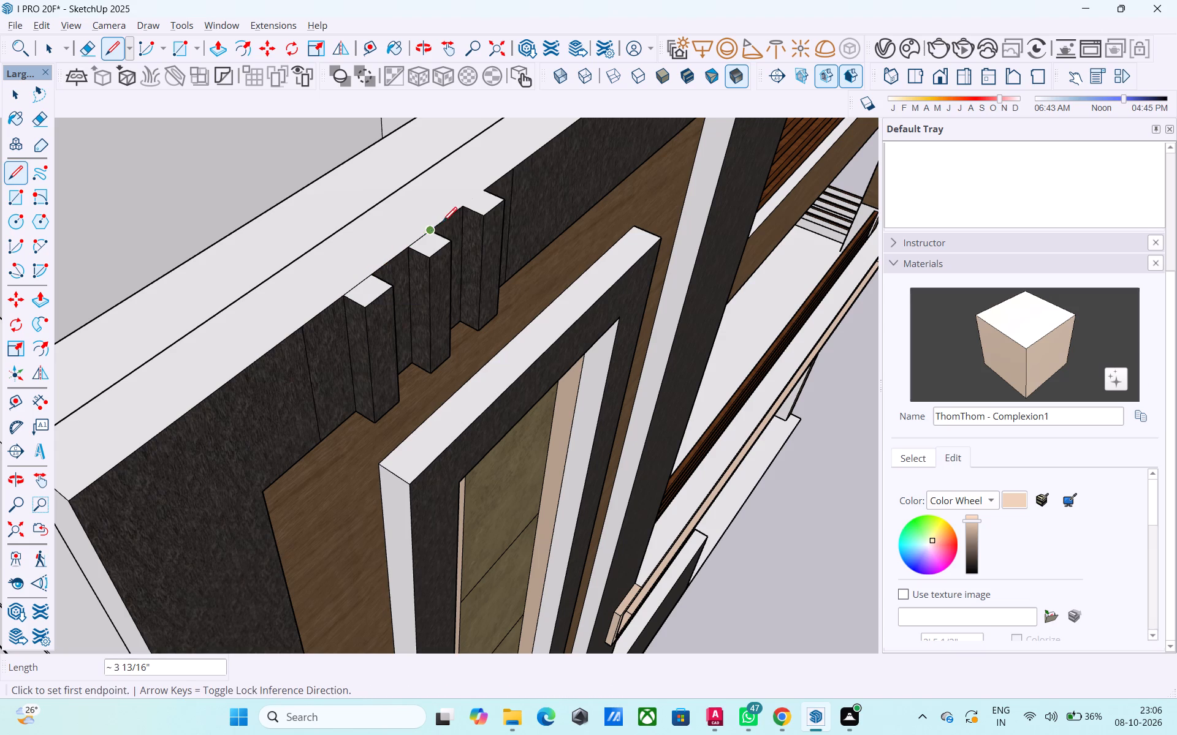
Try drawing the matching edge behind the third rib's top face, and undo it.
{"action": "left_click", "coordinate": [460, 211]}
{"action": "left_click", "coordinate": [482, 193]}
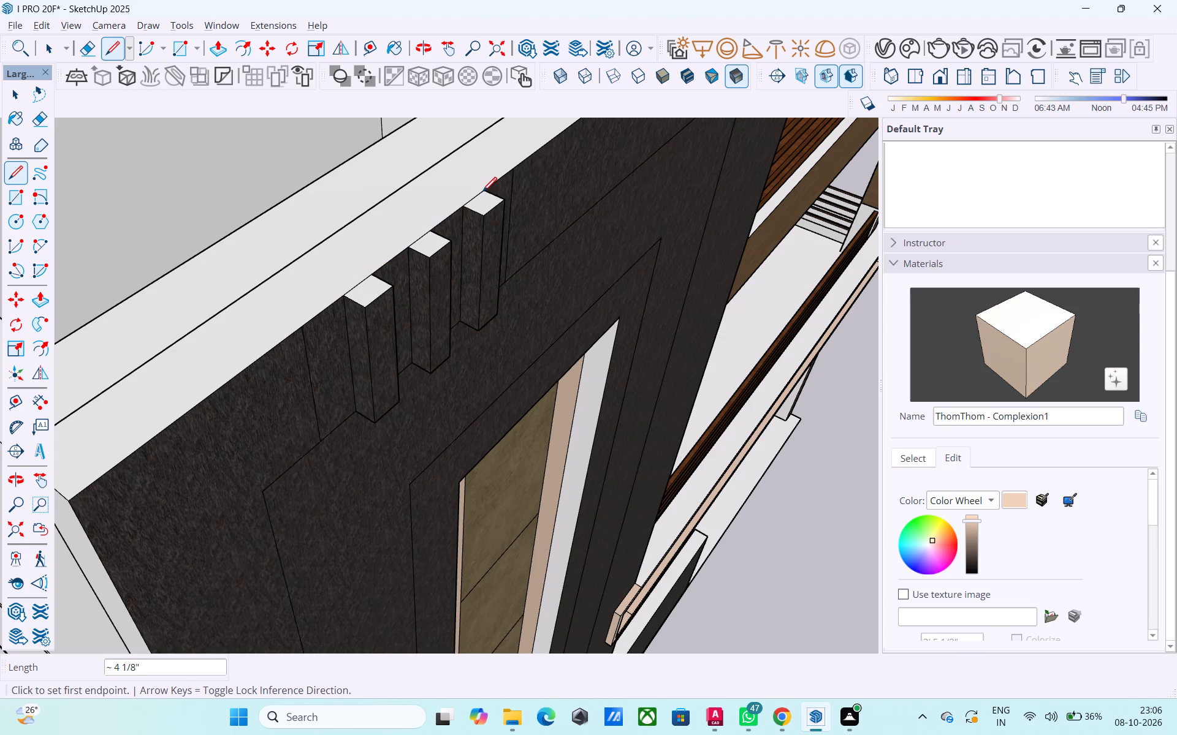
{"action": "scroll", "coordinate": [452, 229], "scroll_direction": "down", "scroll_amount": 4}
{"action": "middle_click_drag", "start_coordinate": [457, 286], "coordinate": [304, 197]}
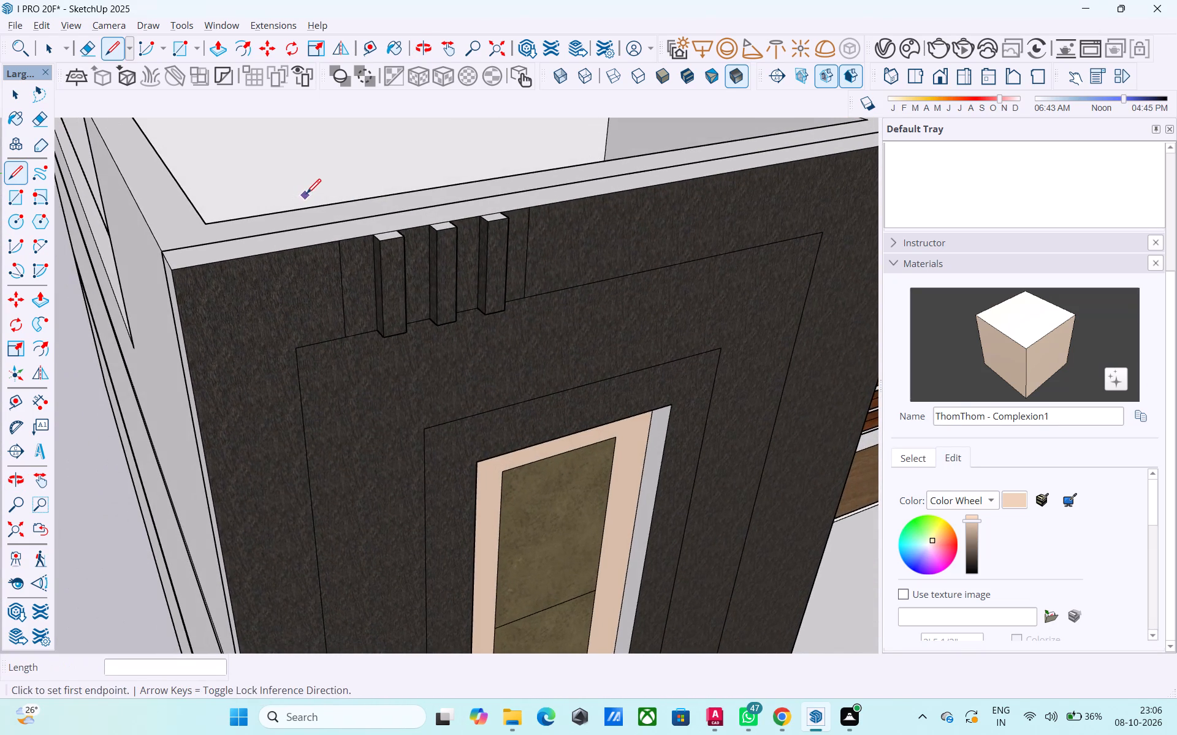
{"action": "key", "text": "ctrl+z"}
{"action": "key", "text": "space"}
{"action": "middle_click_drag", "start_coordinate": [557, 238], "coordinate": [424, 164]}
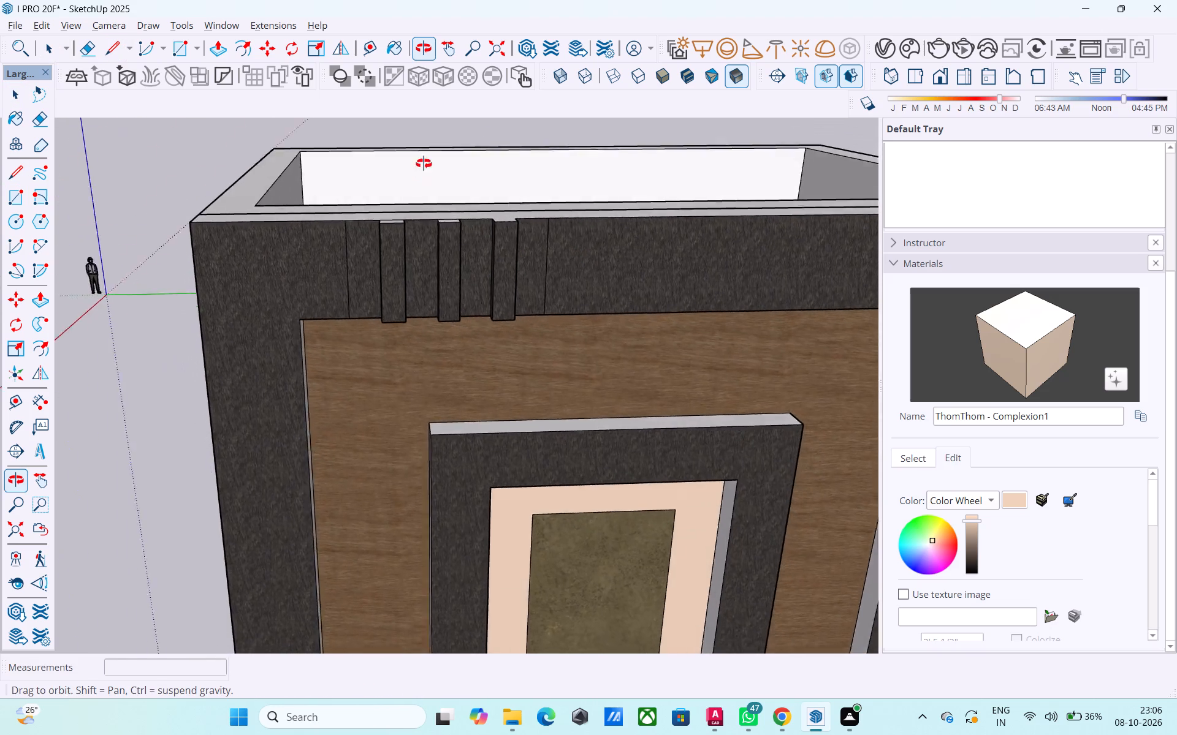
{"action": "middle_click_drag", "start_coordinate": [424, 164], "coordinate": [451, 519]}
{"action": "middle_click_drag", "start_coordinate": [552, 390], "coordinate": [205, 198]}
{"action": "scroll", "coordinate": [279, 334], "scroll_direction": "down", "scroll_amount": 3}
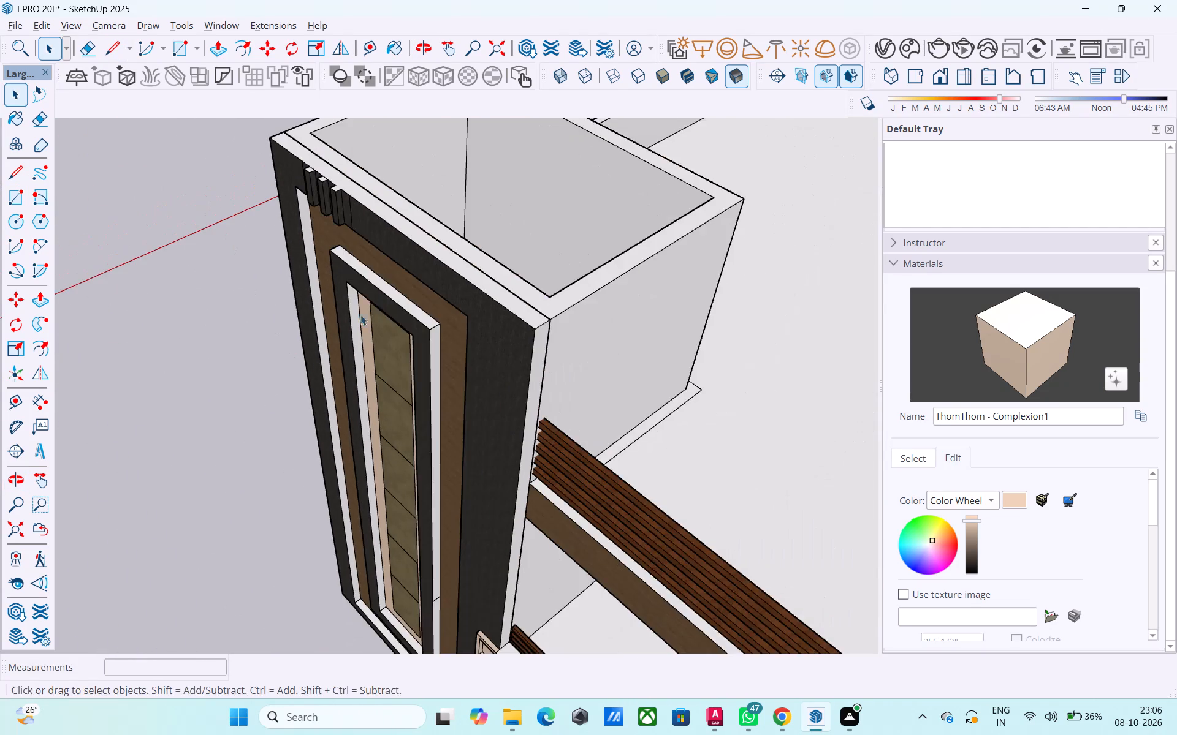
Draw an edge about 3 7/8" long behind the third rib's top face, along the front edge of the frame's top.
{"action": "middle_click_drag", "start_coordinate": [362, 333], "coordinate": [337, 516]}
{"action": "scroll", "coordinate": [329, 367], "scroll_direction": "up", "scroll_amount": 7}
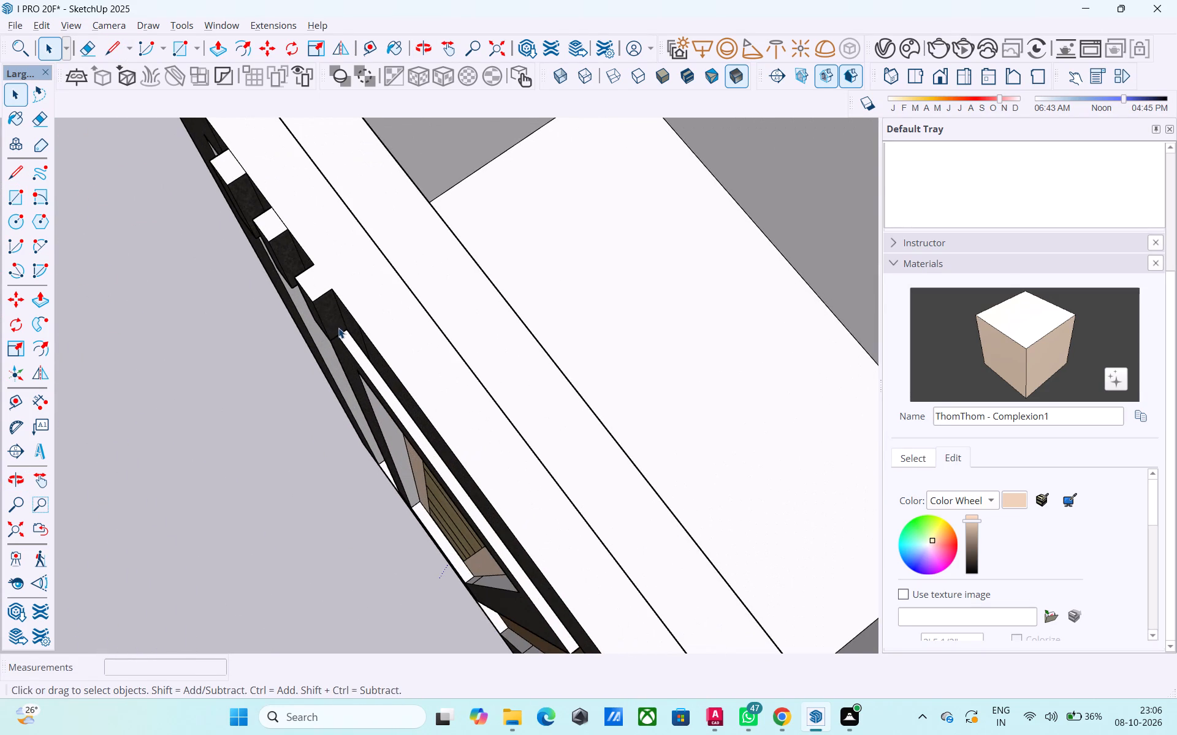
{"action": "key", "text": "l"}
{"action": "left_click", "coordinate": [336, 288]}
{"action": "left_click", "coordinate": [323, 260]}
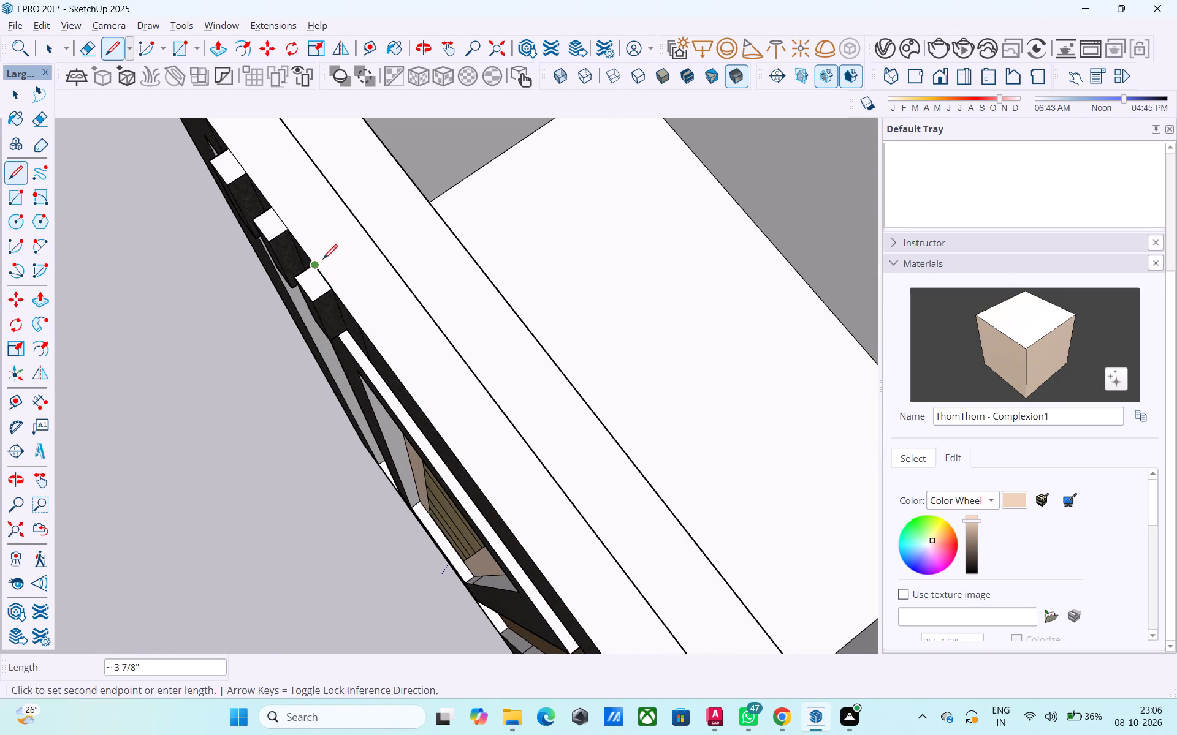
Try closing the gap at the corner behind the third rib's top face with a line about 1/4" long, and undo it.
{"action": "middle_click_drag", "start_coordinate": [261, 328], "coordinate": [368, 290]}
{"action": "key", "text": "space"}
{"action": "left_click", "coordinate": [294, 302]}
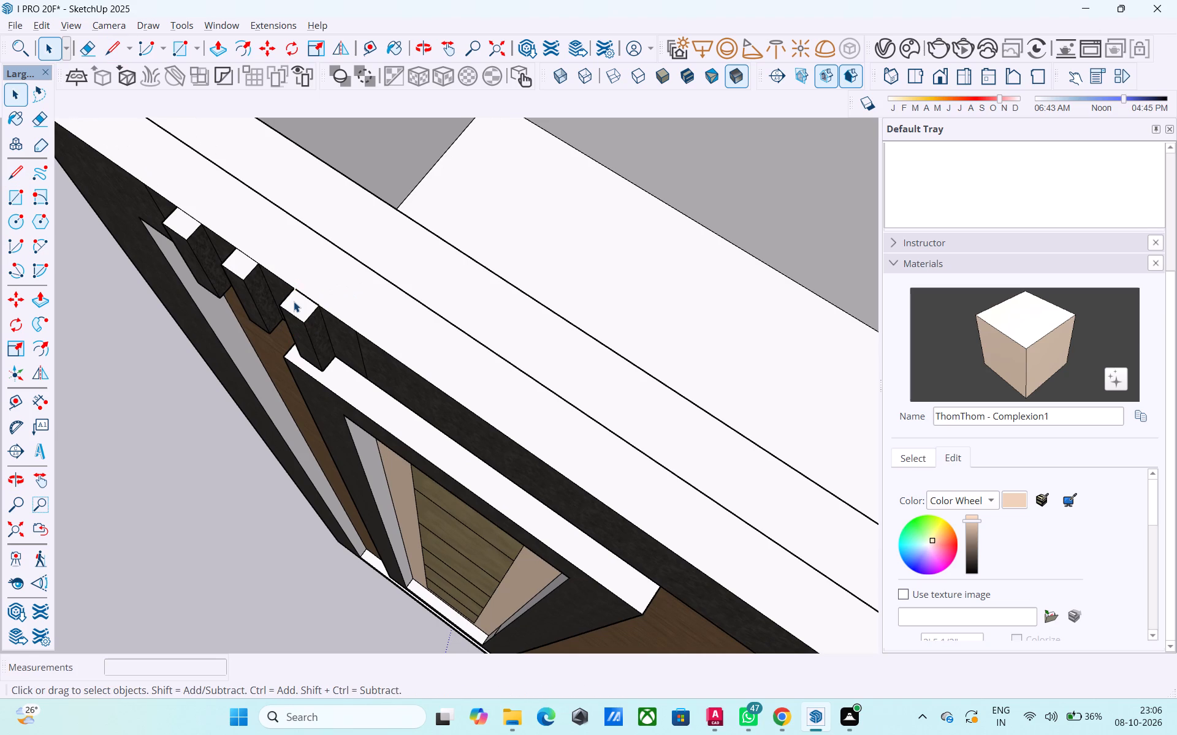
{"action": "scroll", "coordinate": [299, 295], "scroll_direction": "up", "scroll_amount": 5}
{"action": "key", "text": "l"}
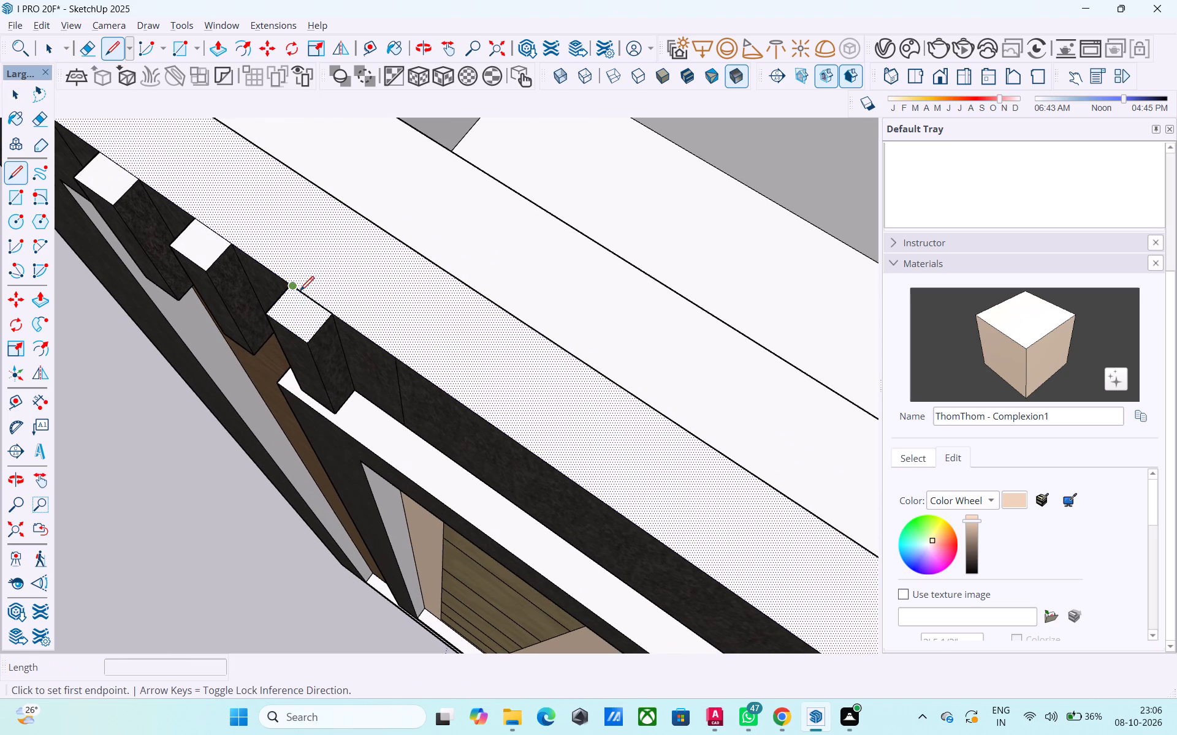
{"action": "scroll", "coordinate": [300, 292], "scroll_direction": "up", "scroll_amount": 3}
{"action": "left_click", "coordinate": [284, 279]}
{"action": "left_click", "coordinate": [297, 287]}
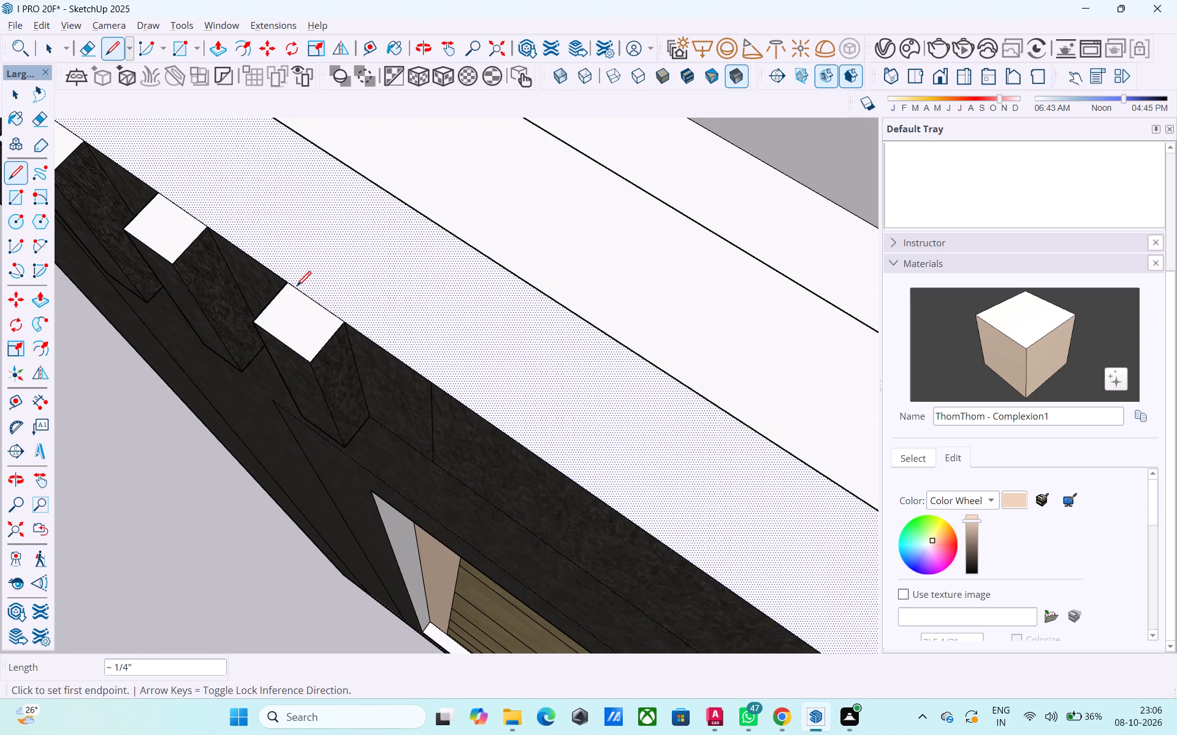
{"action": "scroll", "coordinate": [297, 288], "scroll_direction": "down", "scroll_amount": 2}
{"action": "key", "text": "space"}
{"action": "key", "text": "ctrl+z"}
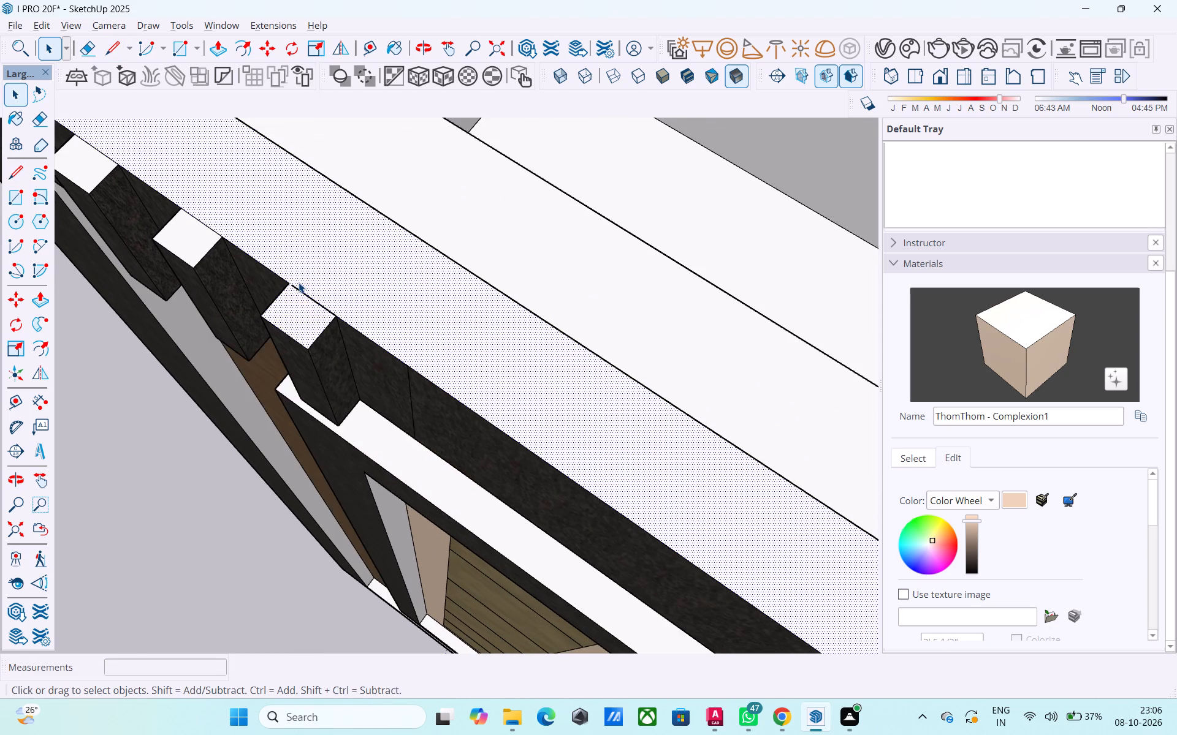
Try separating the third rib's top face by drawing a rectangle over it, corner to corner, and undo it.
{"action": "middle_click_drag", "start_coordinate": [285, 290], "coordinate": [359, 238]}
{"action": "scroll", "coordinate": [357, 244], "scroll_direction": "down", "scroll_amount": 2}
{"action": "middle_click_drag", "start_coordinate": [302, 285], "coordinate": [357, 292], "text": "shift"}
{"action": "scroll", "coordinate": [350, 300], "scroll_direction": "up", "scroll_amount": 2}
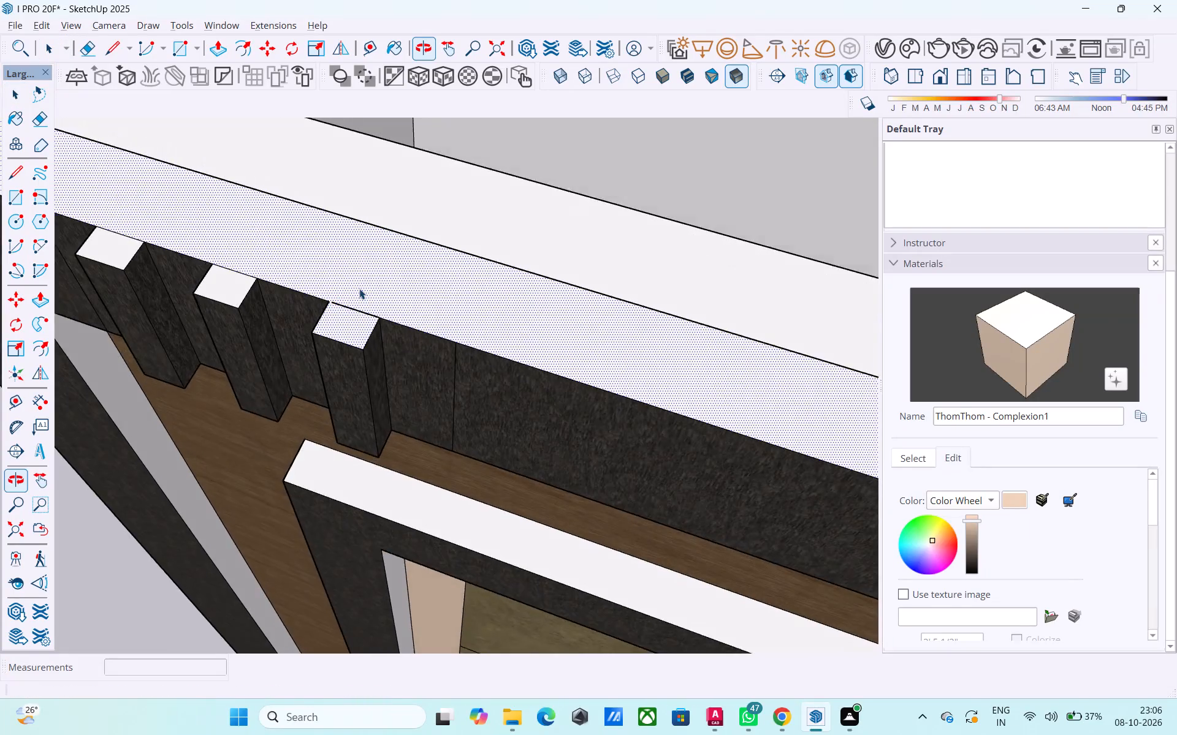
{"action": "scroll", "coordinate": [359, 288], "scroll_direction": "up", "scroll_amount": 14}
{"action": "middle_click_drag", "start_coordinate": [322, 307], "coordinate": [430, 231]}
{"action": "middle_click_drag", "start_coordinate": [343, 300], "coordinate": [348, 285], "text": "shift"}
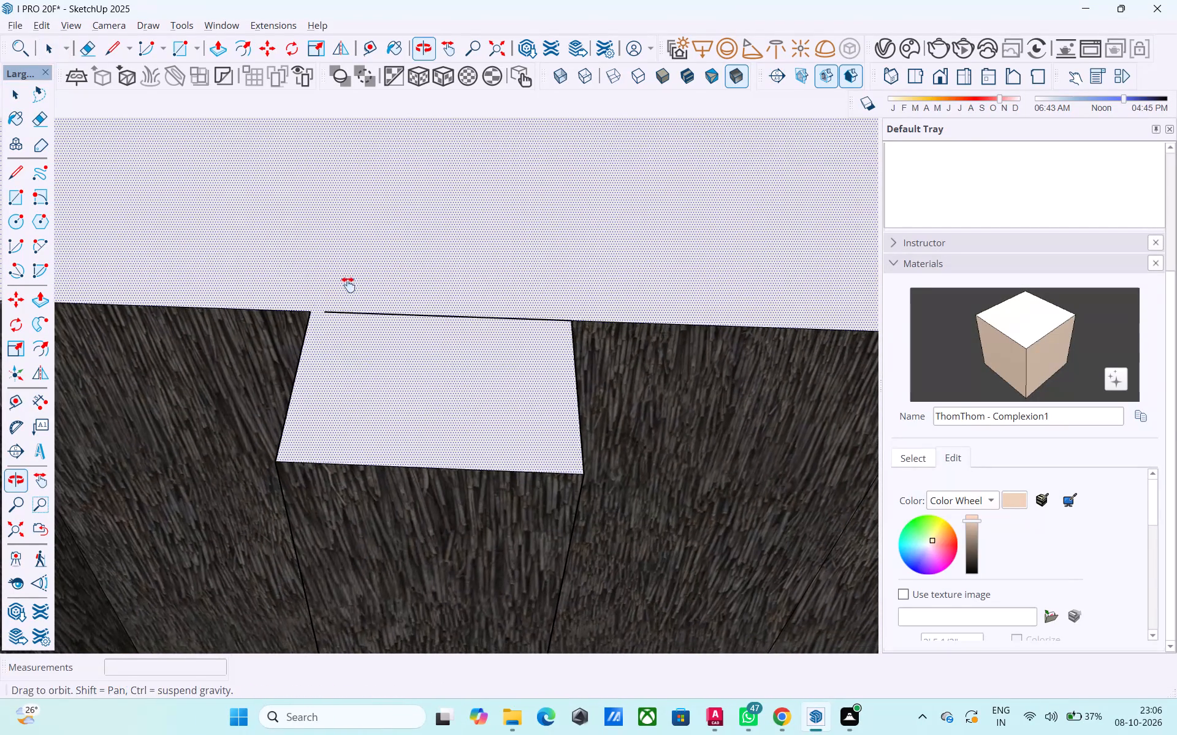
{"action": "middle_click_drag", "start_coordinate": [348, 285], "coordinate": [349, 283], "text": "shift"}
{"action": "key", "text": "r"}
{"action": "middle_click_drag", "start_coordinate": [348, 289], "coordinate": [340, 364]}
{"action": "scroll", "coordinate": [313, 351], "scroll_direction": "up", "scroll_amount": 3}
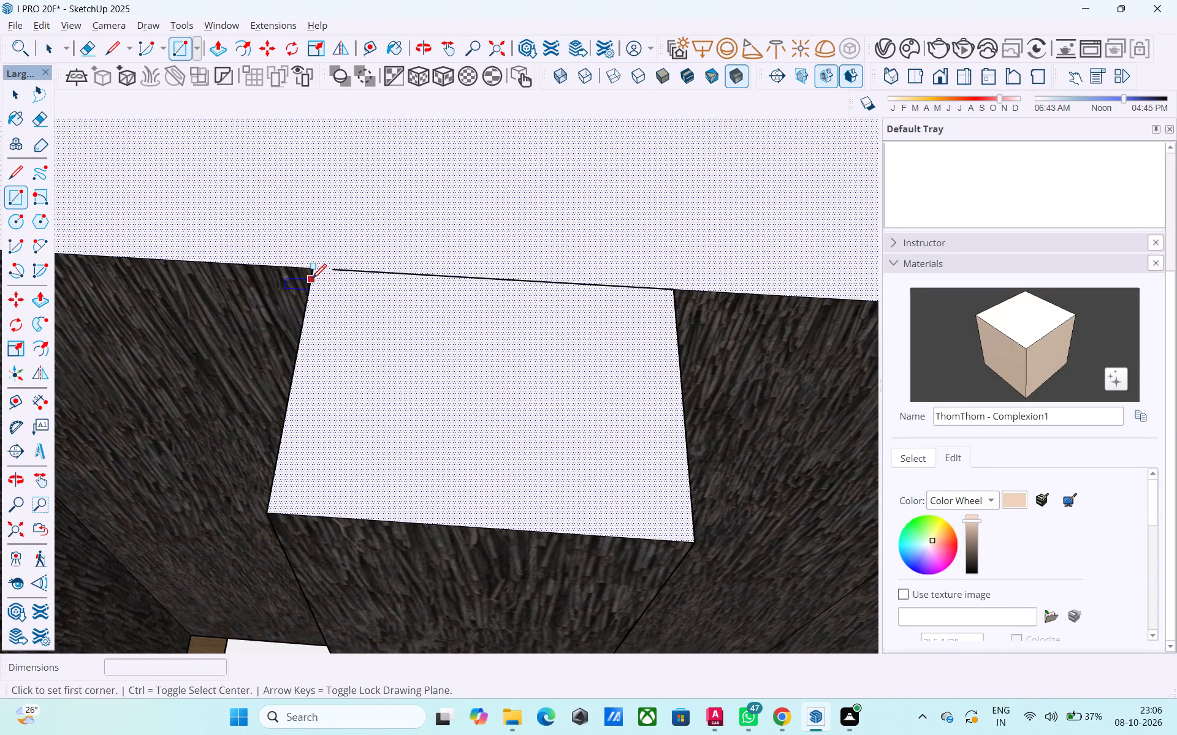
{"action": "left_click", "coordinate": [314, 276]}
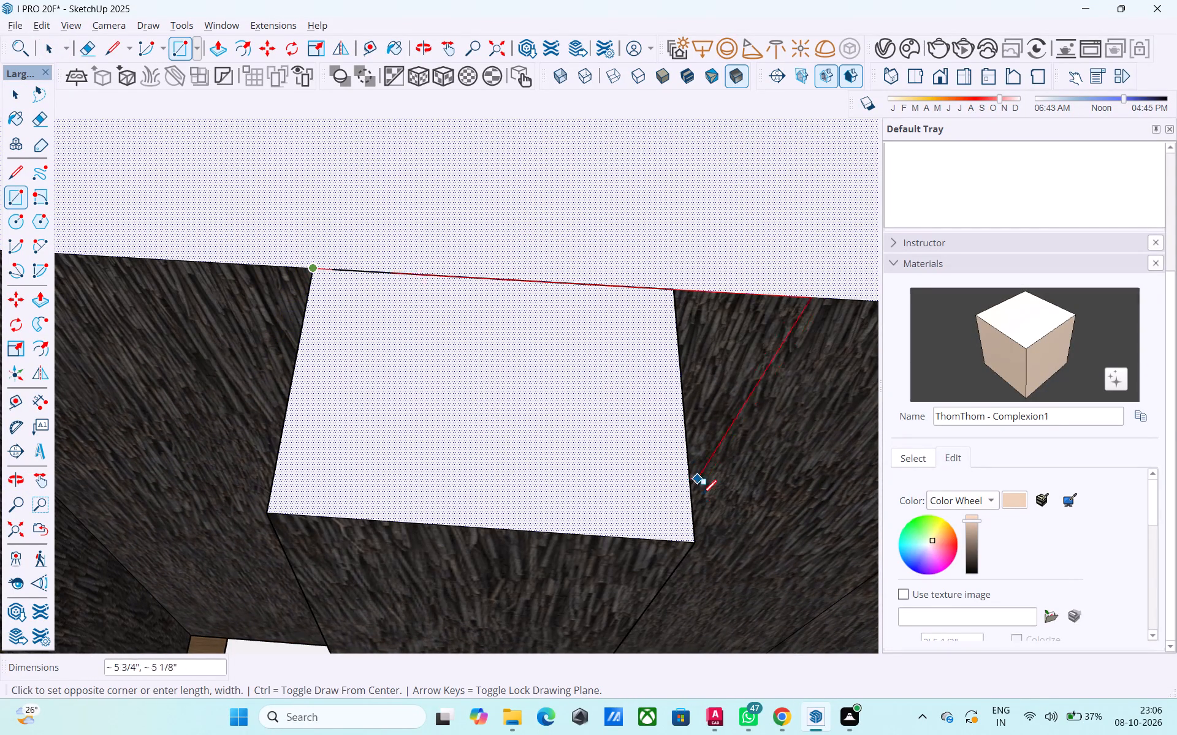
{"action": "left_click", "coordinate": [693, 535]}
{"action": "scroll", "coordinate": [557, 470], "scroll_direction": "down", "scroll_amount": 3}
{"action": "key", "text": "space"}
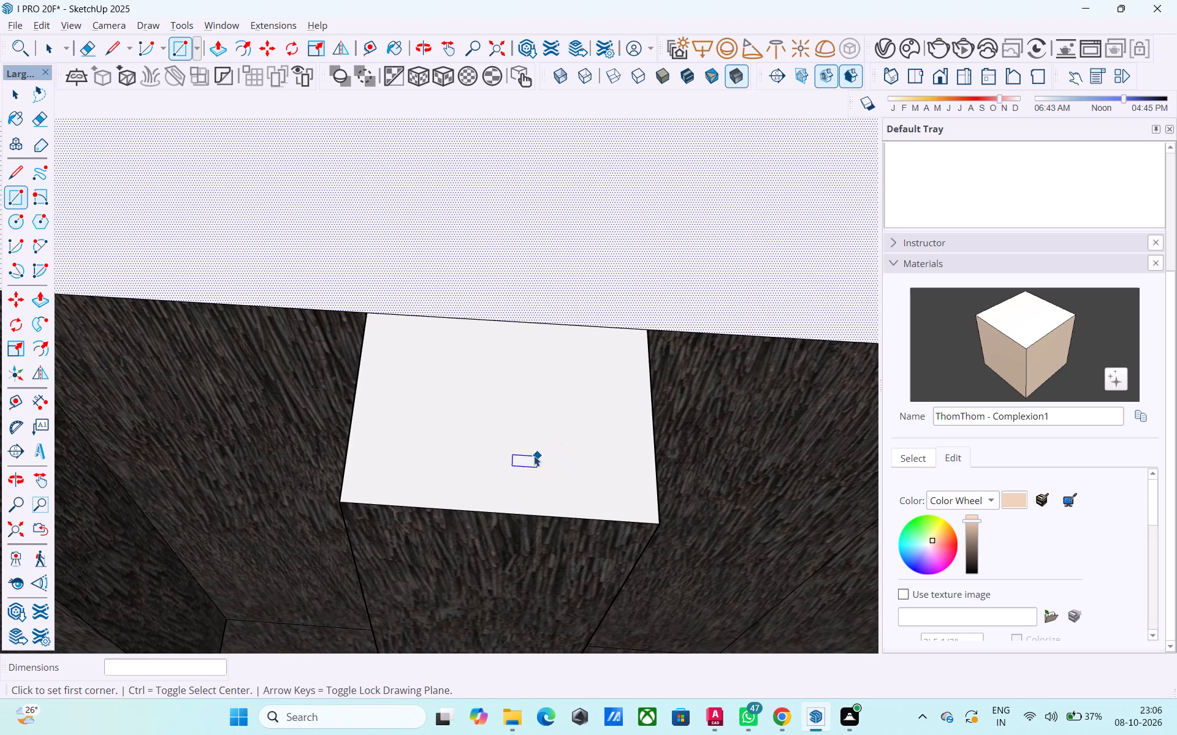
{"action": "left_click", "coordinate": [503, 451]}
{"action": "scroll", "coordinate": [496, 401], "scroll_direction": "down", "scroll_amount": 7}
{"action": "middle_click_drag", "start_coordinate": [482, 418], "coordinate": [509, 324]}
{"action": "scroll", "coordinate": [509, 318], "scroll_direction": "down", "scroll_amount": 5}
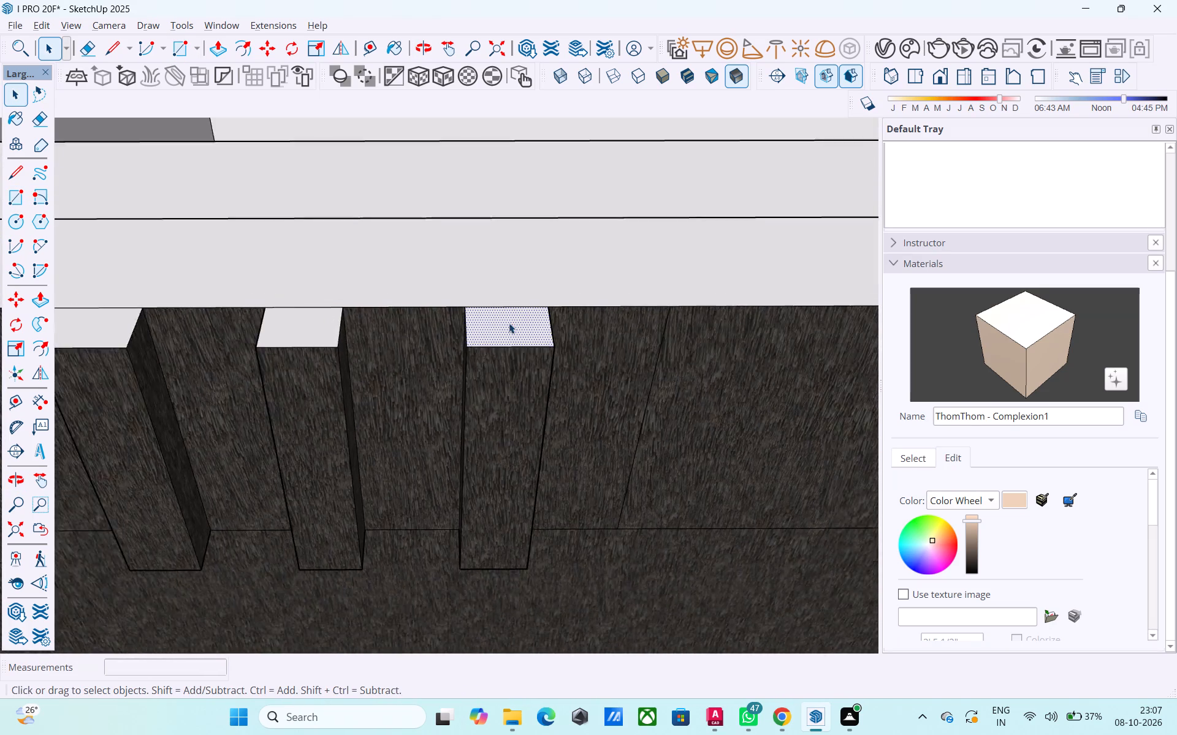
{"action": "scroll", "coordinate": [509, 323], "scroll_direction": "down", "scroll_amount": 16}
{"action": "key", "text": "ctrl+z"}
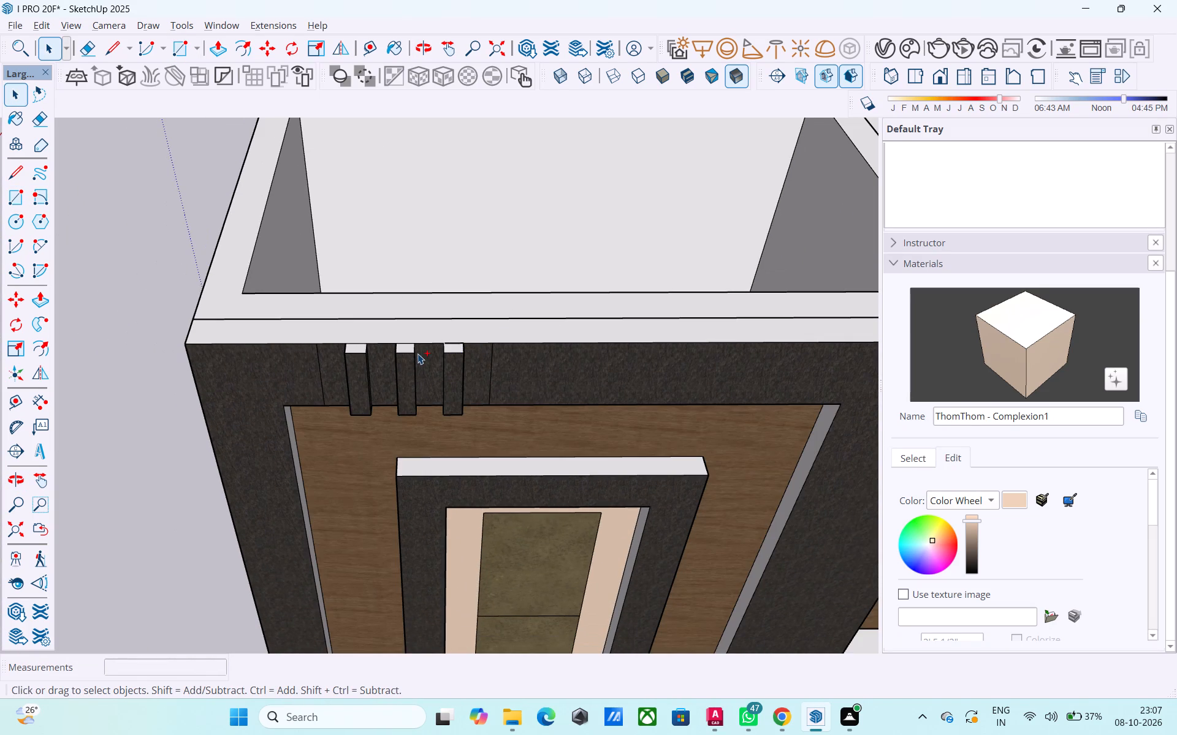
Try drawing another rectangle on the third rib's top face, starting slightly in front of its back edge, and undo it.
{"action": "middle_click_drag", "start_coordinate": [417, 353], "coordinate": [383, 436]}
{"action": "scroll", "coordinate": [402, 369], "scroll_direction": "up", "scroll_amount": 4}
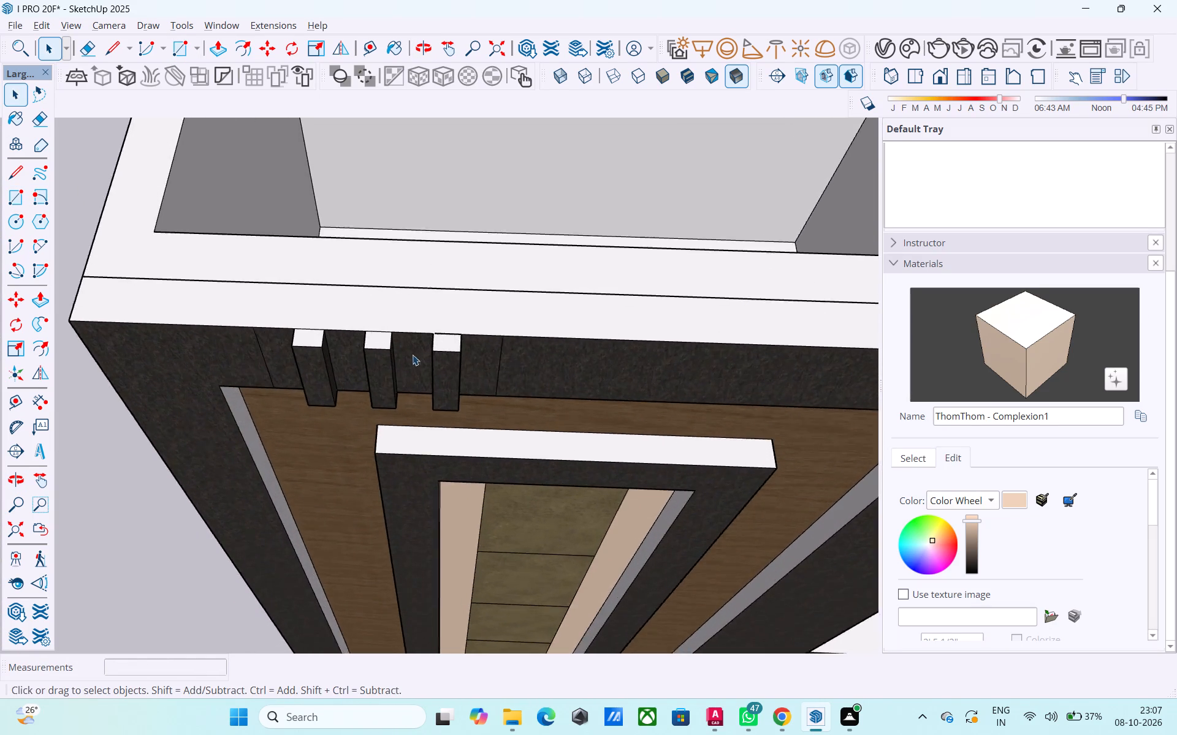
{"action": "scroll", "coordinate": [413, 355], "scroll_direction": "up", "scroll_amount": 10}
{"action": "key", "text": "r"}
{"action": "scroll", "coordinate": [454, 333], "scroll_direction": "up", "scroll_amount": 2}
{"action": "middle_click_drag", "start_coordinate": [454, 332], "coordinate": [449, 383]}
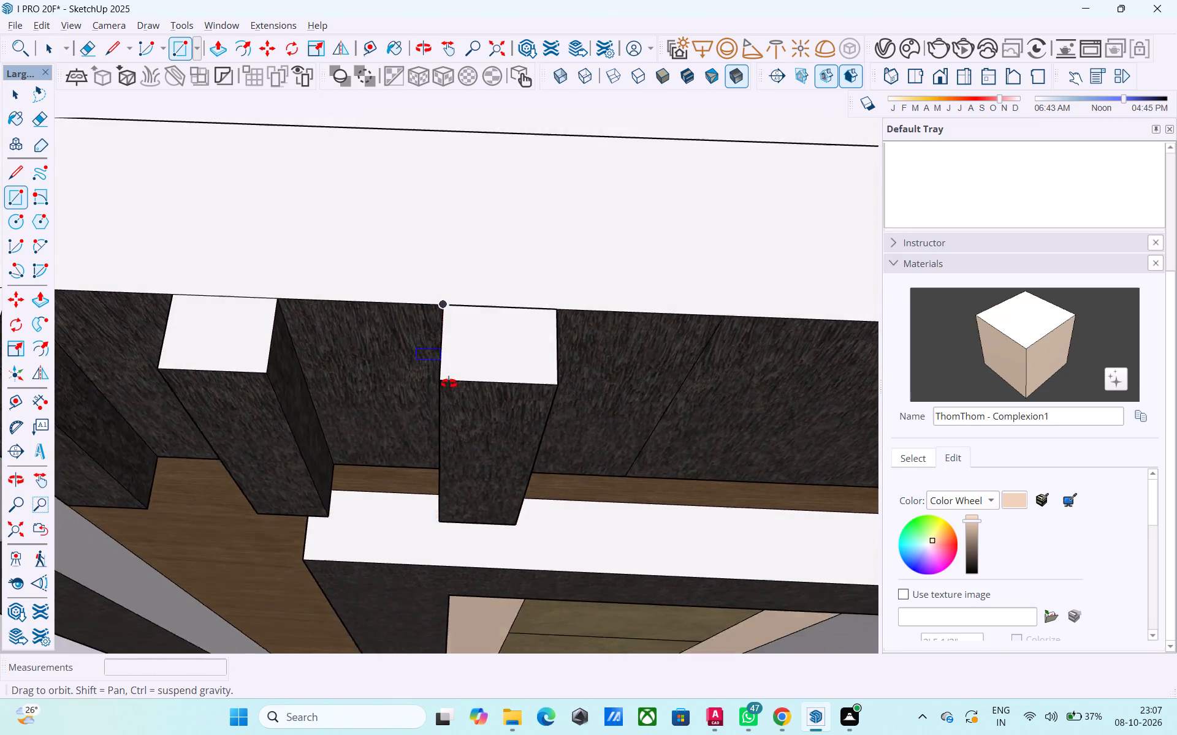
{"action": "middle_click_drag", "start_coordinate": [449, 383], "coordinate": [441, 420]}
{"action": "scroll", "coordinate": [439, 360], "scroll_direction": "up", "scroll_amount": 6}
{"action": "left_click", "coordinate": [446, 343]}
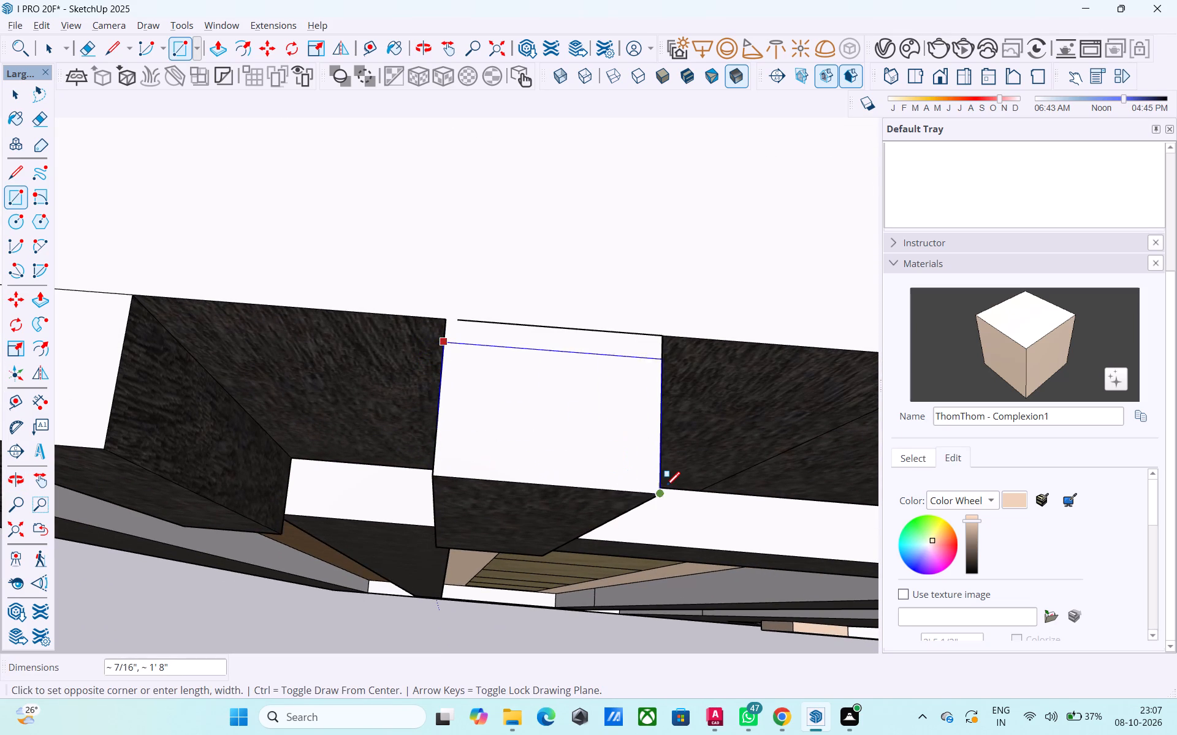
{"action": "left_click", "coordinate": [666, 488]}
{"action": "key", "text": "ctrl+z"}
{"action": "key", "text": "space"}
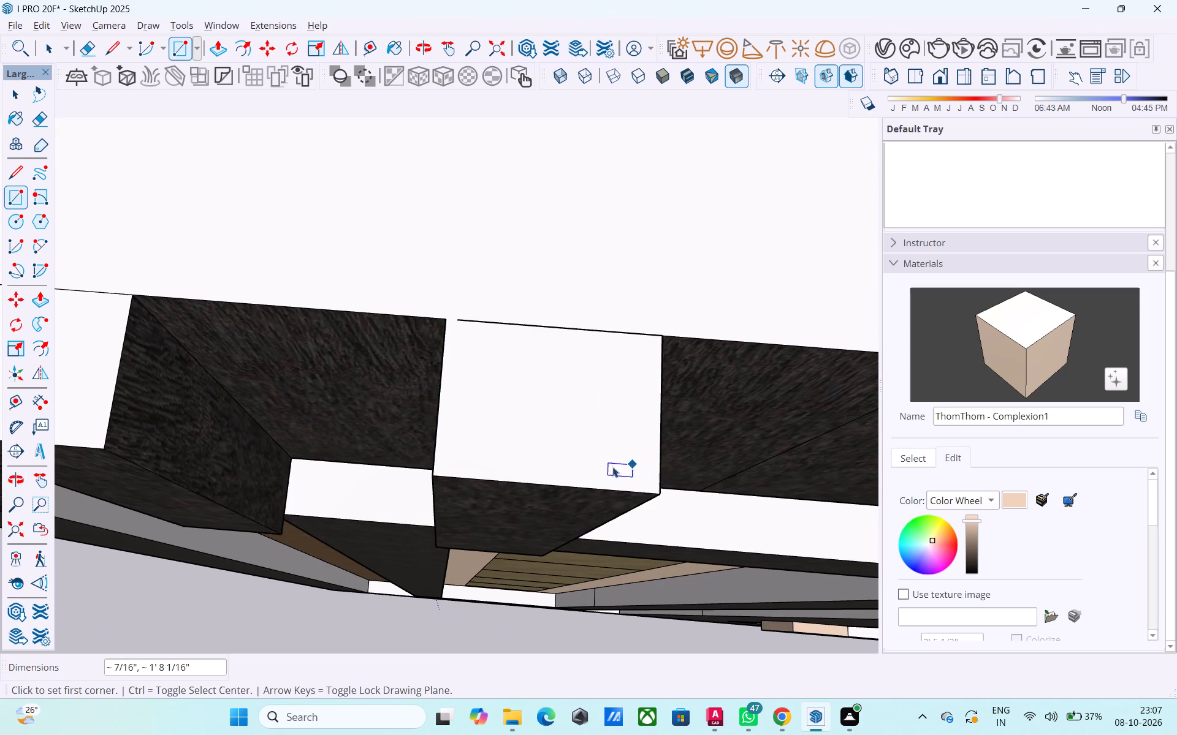
Draw a line about 4 1/8" long across the third rib's top face, just in front of its back edge.
{"action": "scroll", "coordinate": [604, 469], "scroll_direction": "down", "scroll_amount": 3}
{"action": "middle_click_drag", "start_coordinate": [586, 480], "coordinate": [588, 303]}
{"action": "scroll", "coordinate": [589, 313], "scroll_direction": "down", "scroll_amount": 5}
{"action": "middle_click_drag", "start_coordinate": [524, 423], "coordinate": [584, 278]}
{"action": "scroll", "coordinate": [527, 314], "scroll_direction": "down", "scroll_amount": 1}
{"action": "middle_click_drag", "start_coordinate": [421, 326], "coordinate": [611, 492], "text": "shift"}
{"action": "scroll", "coordinate": [487, 458], "scroll_direction": "down", "scroll_amount": 3}
{"action": "middle_click_drag", "start_coordinate": [446, 453], "coordinate": [604, 512]}
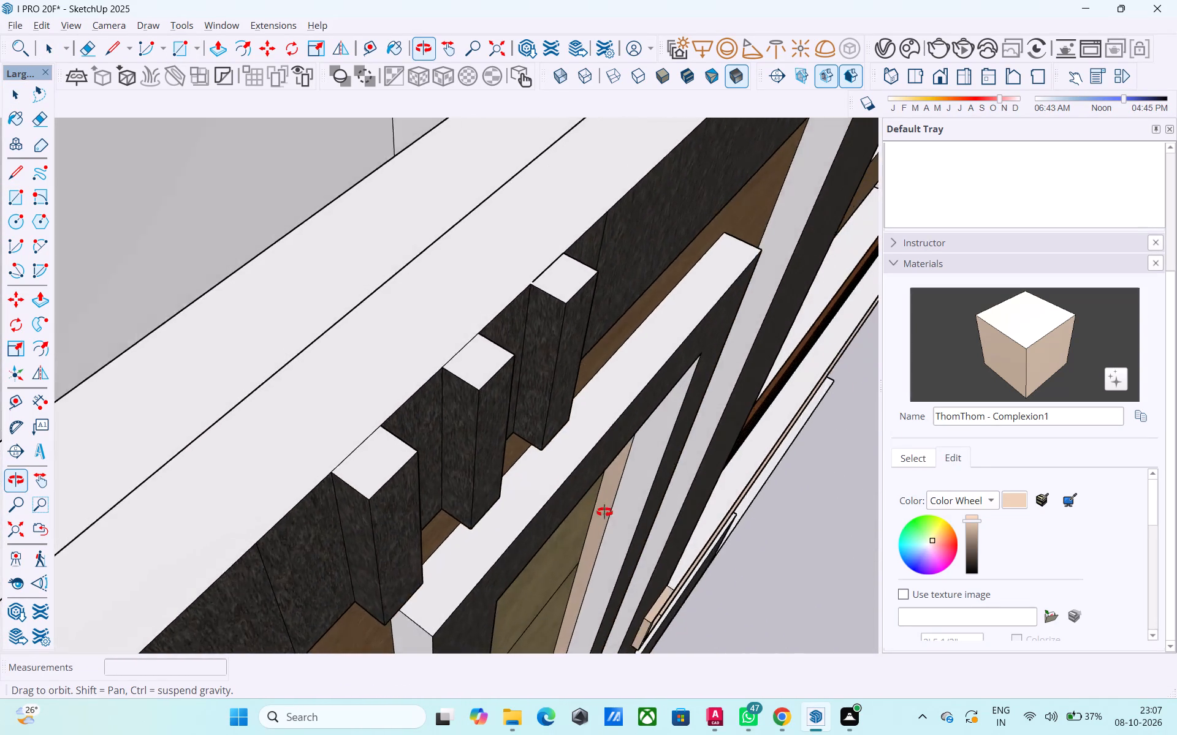
{"action": "middle_click_drag", "start_coordinate": [604, 512], "coordinate": [568, 502]}
{"action": "key", "text": "l"}
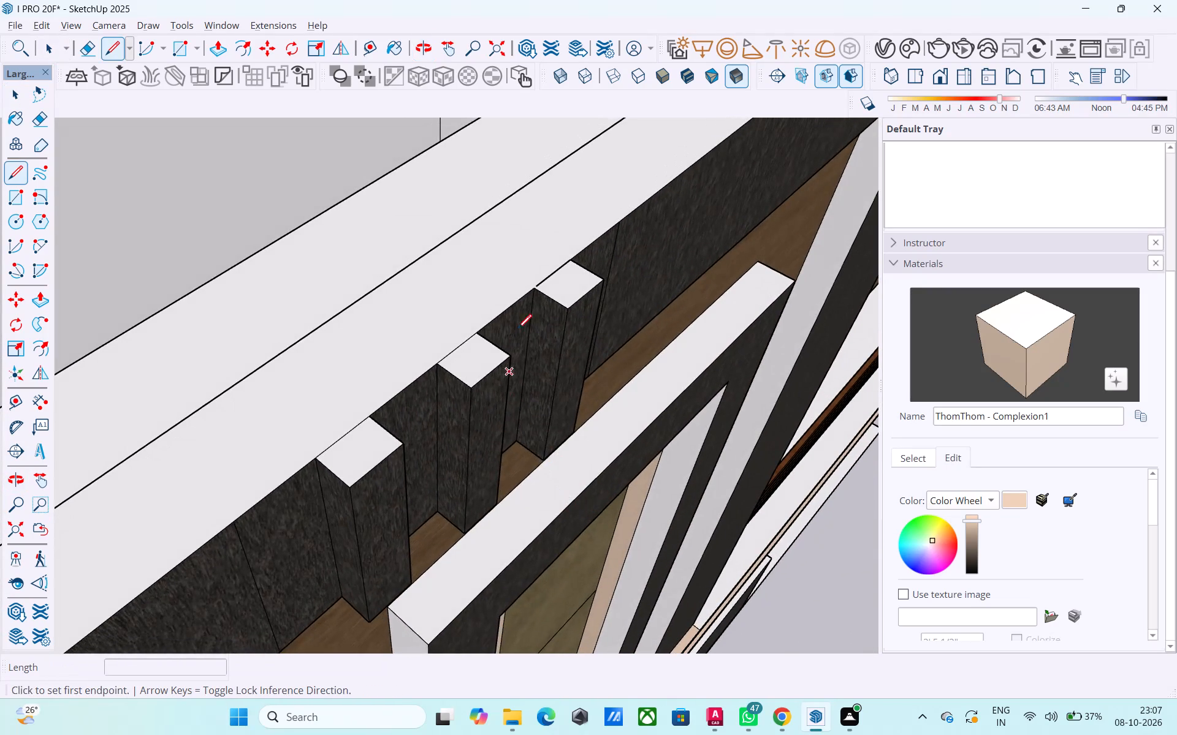
{"action": "scroll", "coordinate": [538, 300], "scroll_direction": "up", "scroll_amount": 8}
{"action": "left_click", "coordinate": [547, 290]}
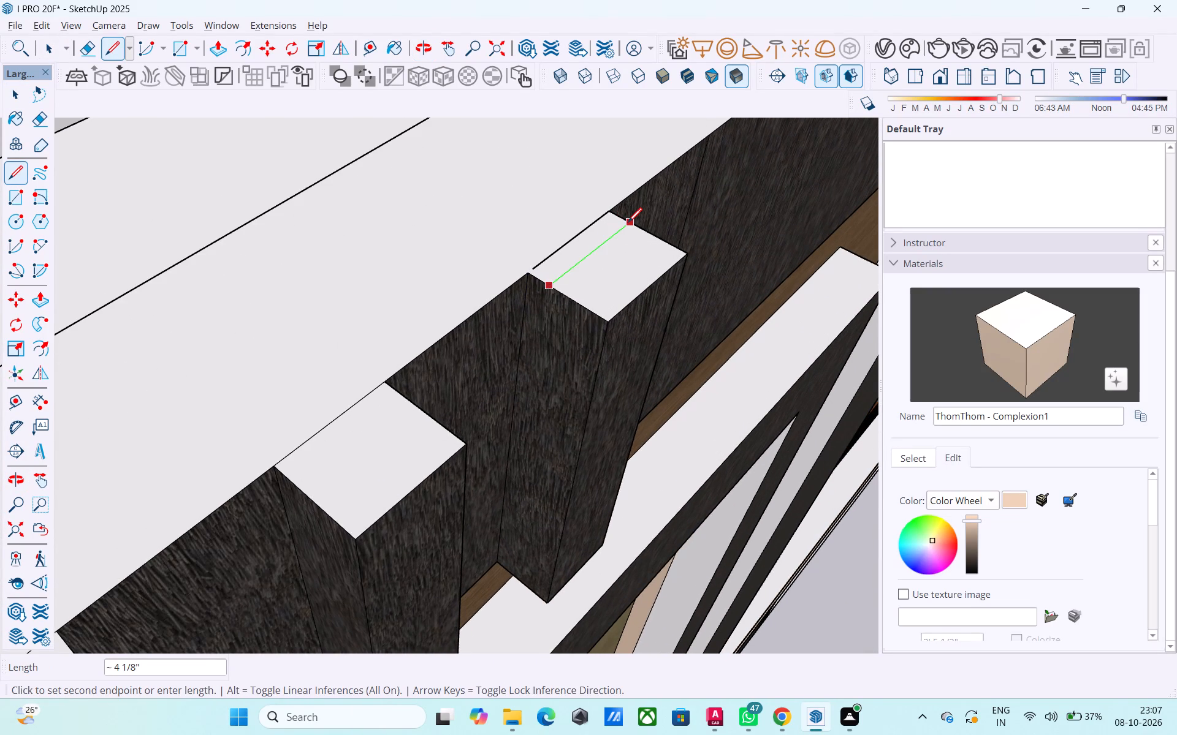
{"action": "left_click", "coordinate": [628, 224]}
{"action": "scroll", "coordinate": [627, 227], "scroll_direction": "down", "scroll_amount": 5}
{"action": "key", "text": "space"}
{"action": "scroll", "coordinate": [577, 353], "scroll_direction": "down", "scroll_amount": 2}
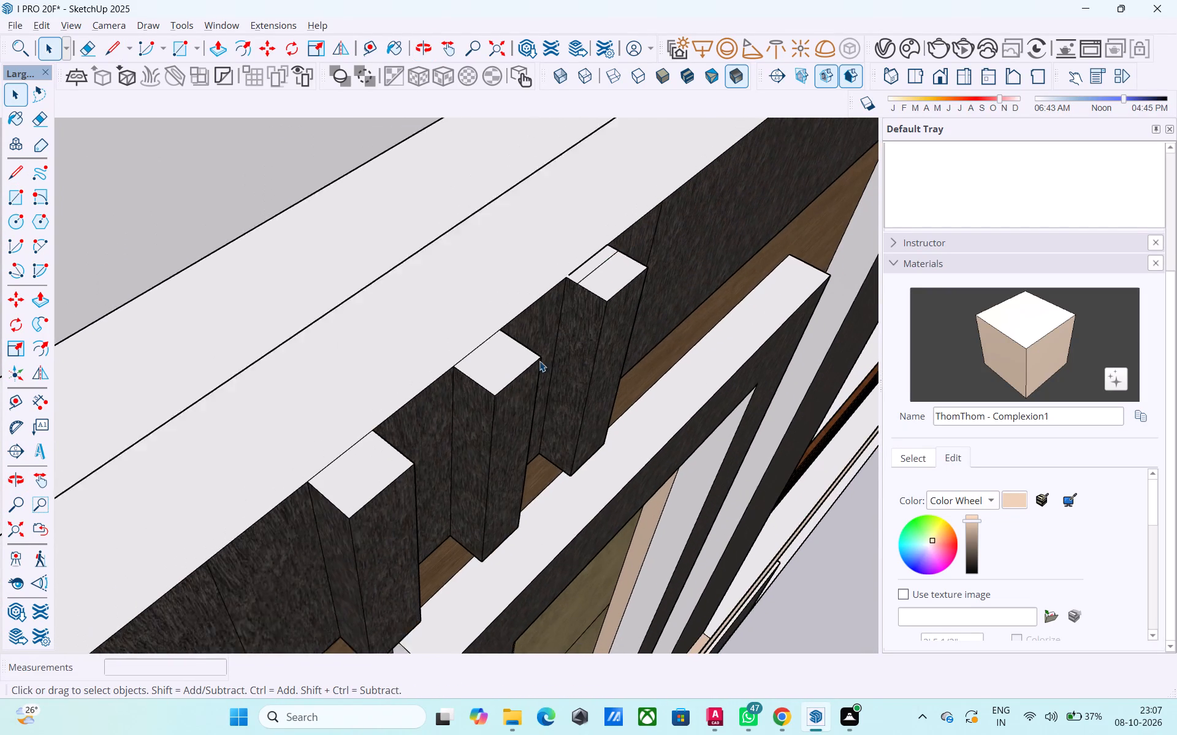
Extrude the top faces of the first two ribs and the front part of the third rib's top upward 1'.
{"action": "scroll", "coordinate": [549, 404], "scroll_direction": "down", "scroll_amount": 2}
{"action": "left_click", "coordinate": [427, 454]}
{"action": "key", "text": "p"}
{"action": "left_click", "coordinate": [424, 450]}
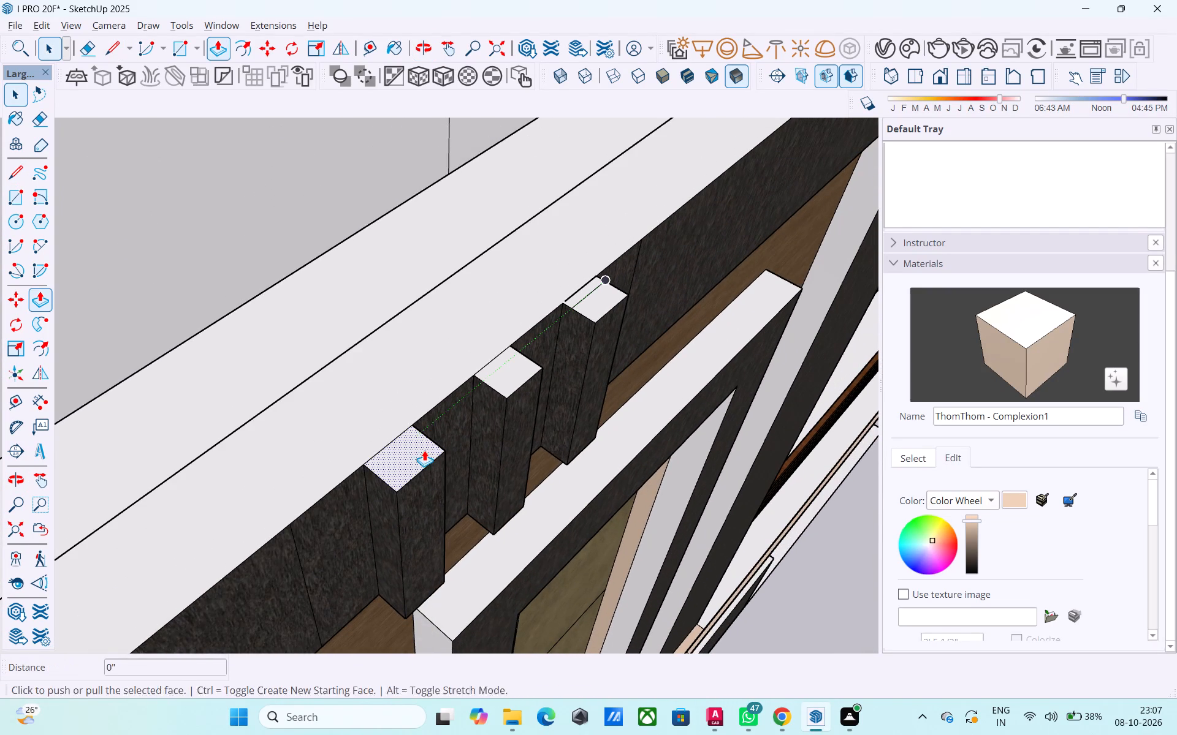
{"action": "scroll", "coordinate": [419, 372], "scroll_direction": "down", "scroll_amount": 3}
{"action": "middle_click_drag", "start_coordinate": [419, 372], "coordinate": [406, 337]}
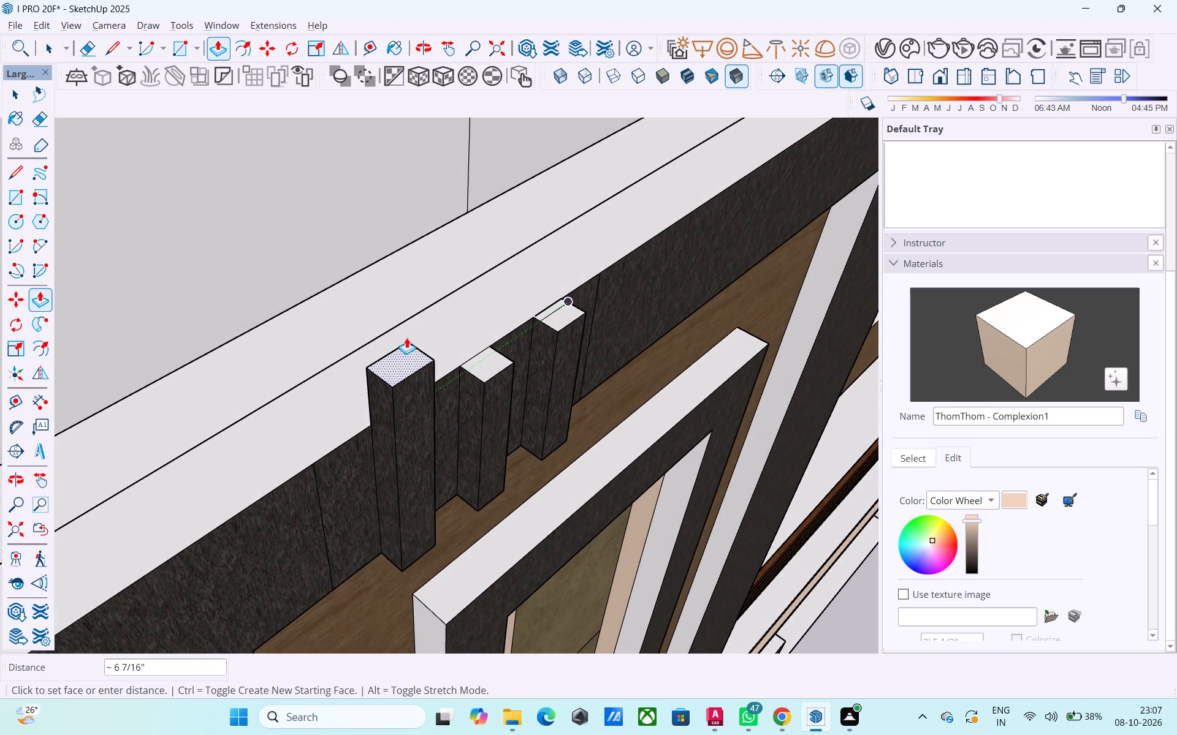
{"action": "type", "text": "1'"}
{"action": "key", "text": "Return"}
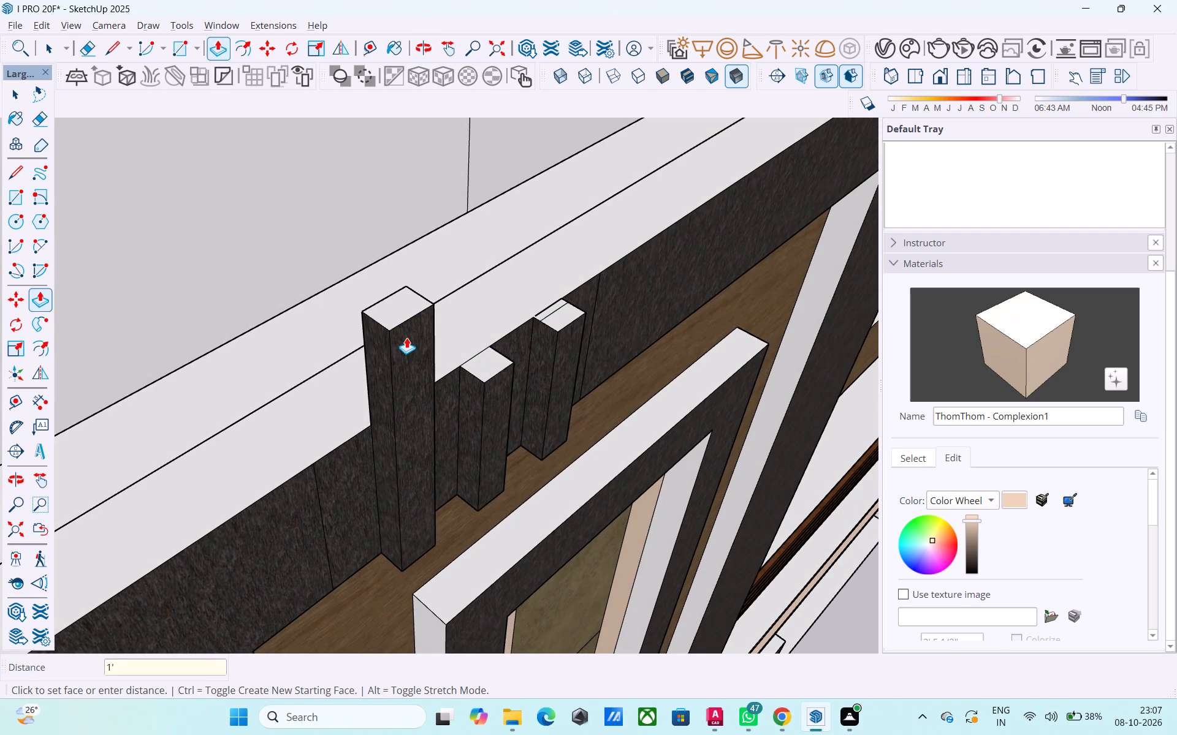
{"action": "double_click", "coordinate": [486, 353]}
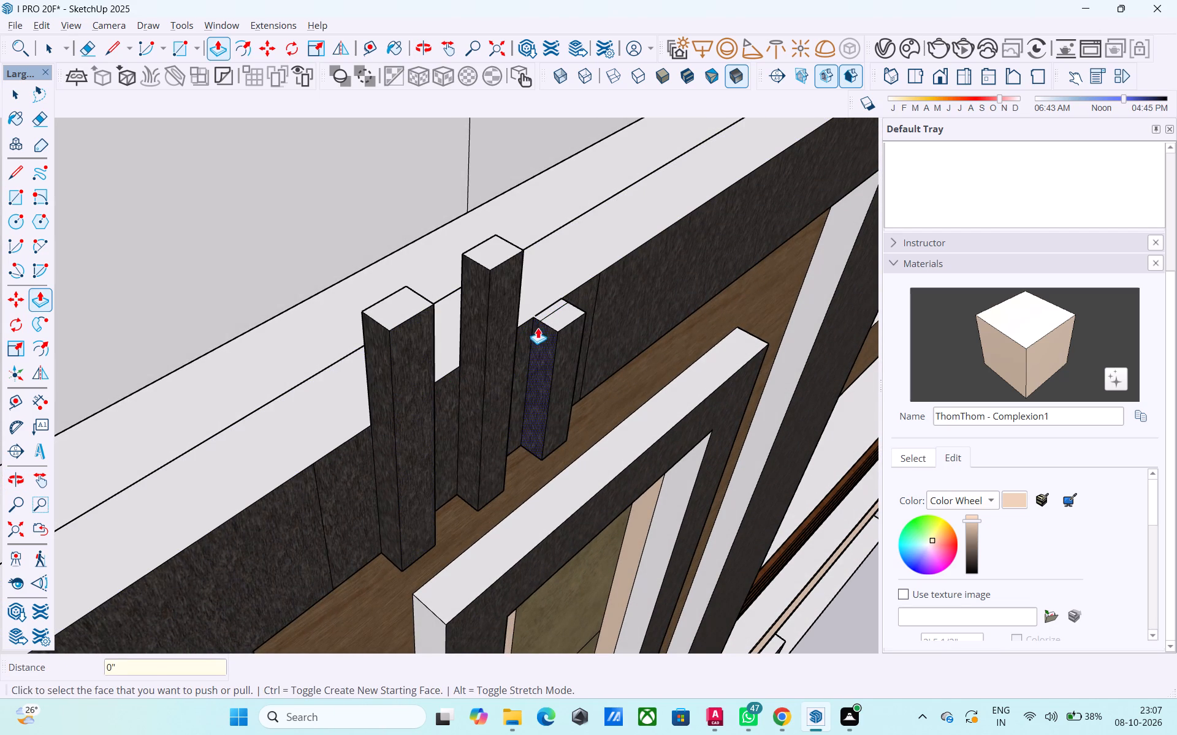
{"action": "double_click", "coordinate": [559, 312]}
Draw a short edge closing the gap between the frame's top and the leftover strip behind the raised third rib.
{"action": "middle_click_drag", "start_coordinate": [551, 304], "coordinate": [755, 442]}
{"action": "middle_click_drag", "start_coordinate": [526, 345], "coordinate": [571, 347]}
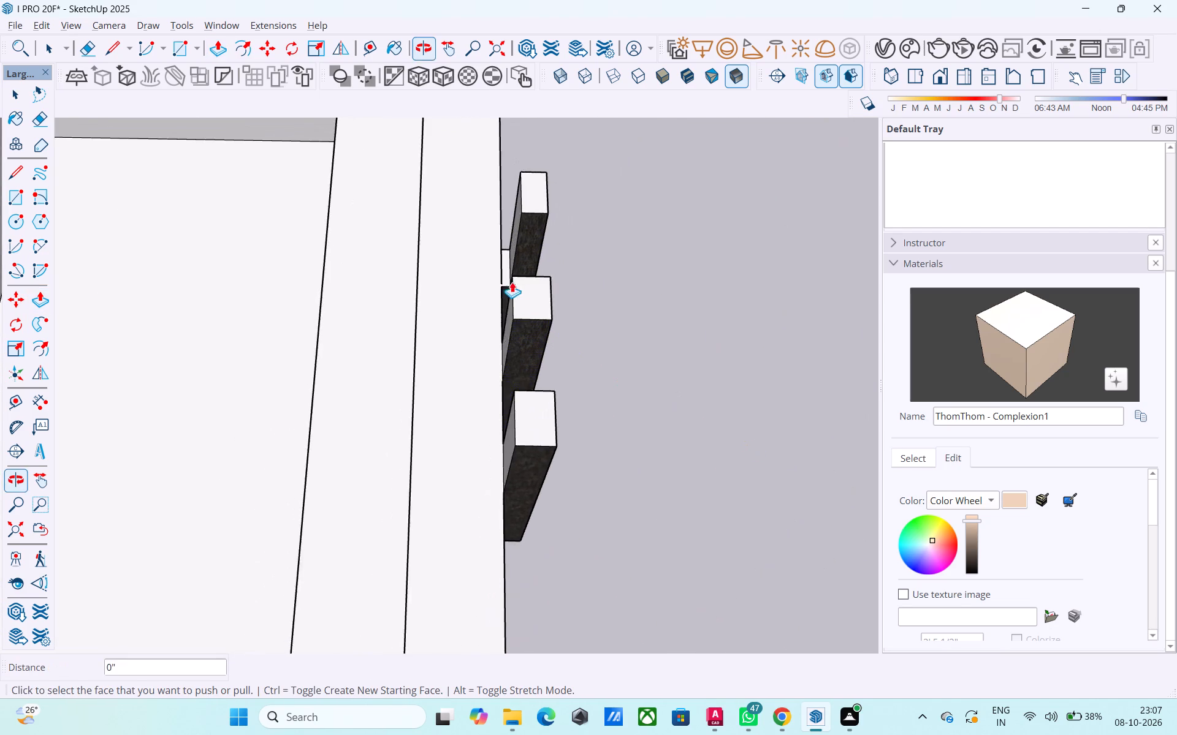
{"action": "scroll", "coordinate": [509, 276], "scroll_direction": "up", "scroll_amount": 7}
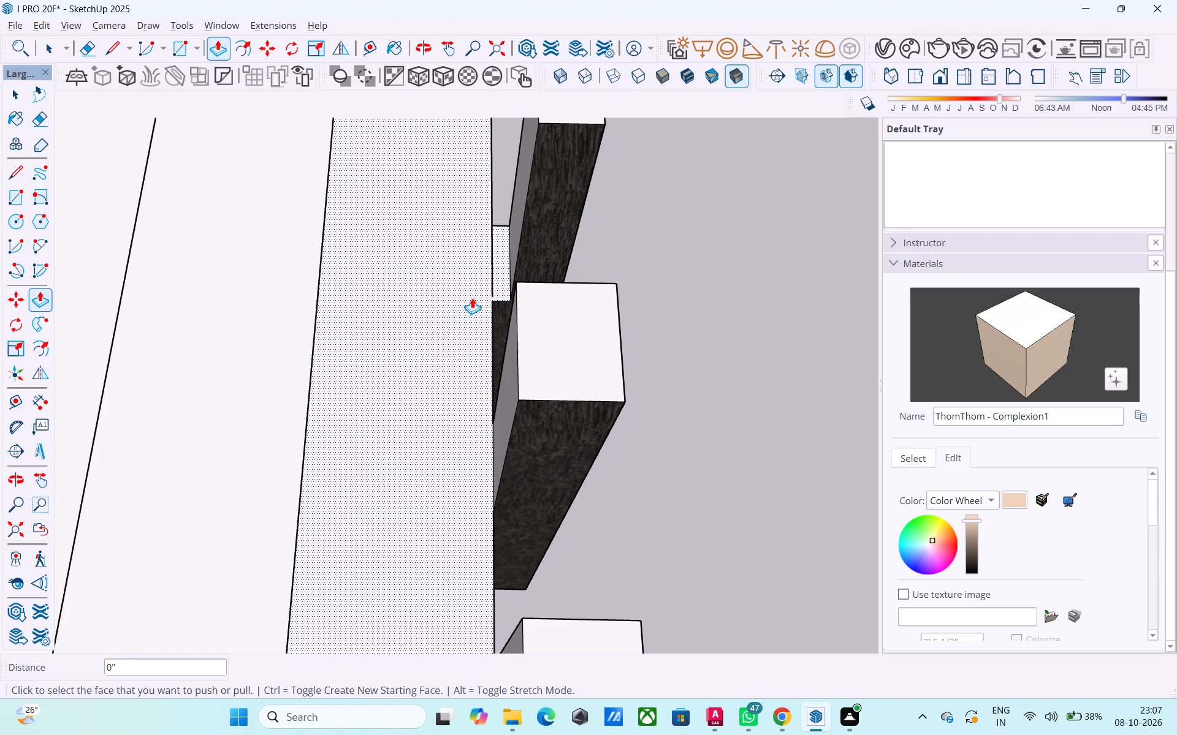
{"action": "key", "text": "space"}
{"action": "scroll", "coordinate": [471, 300], "scroll_direction": "down", "scroll_amount": 6}
{"action": "middle_click_drag", "start_coordinate": [503, 333], "coordinate": [202, 238]}
{"action": "middle_click_drag", "start_coordinate": [339, 311], "coordinate": [485, 350]}
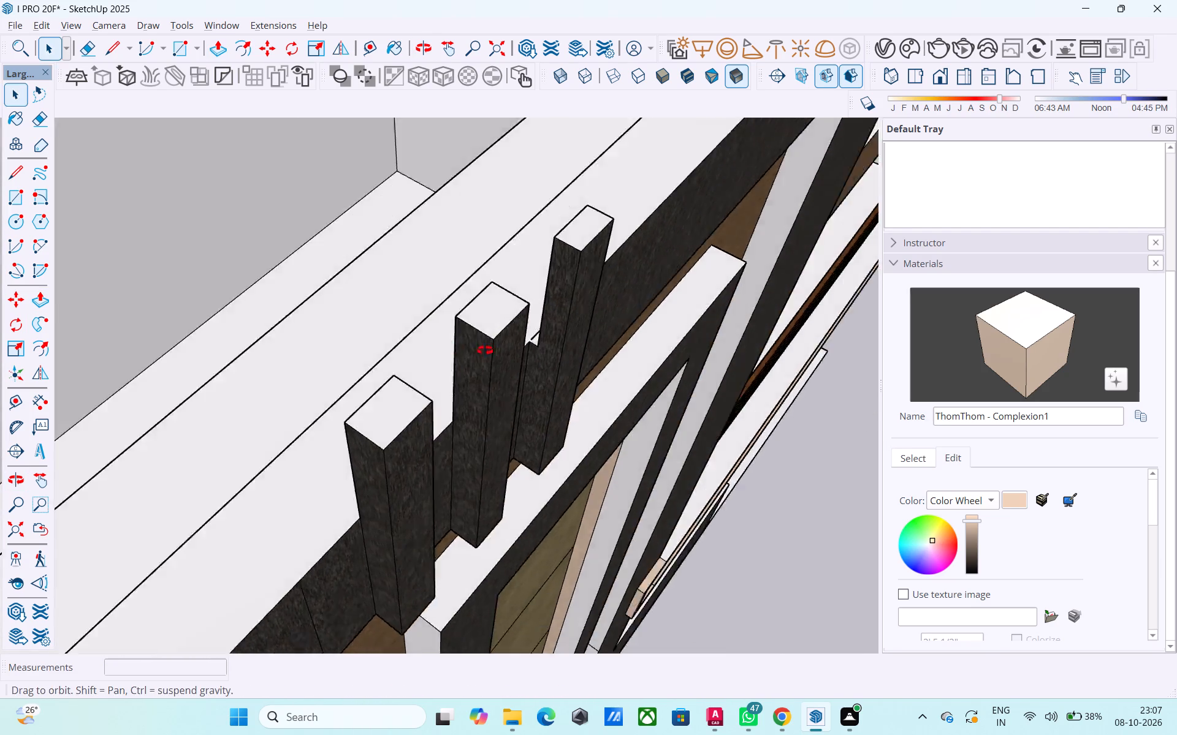
{"action": "middle_click_drag", "start_coordinate": [485, 350], "coordinate": [569, 366]}
{"action": "middle_click_drag", "start_coordinate": [500, 273], "coordinate": [590, 299]}
{"action": "scroll", "coordinate": [539, 299], "scroll_direction": "up", "scroll_amount": 7}
{"action": "key", "text": "l"}
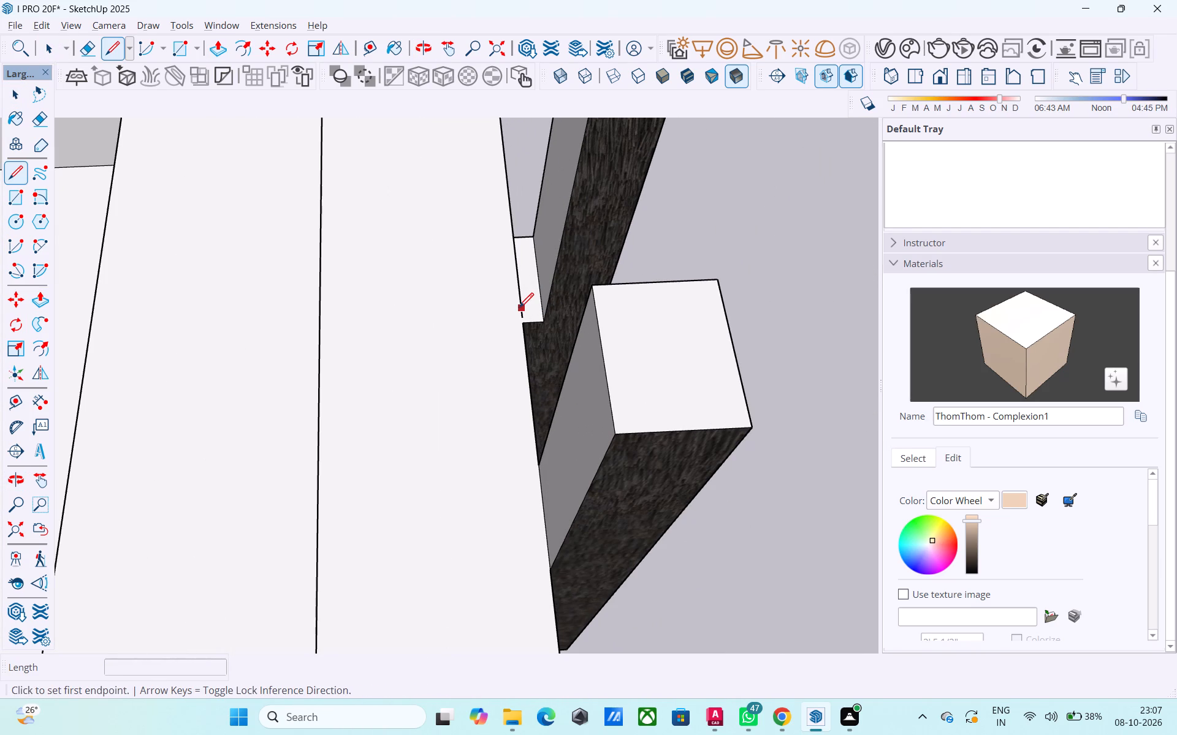
{"action": "left_click", "coordinate": [521, 314]}
{"action": "left_click", "coordinate": [525, 325]}
Delete the dark face covering the recessed wood panel between the tower's outer and inner frames.
{"action": "middle_click_drag", "start_coordinate": [550, 338], "coordinate": [316, 274]}
{"action": "scroll", "coordinate": [302, 269], "scroll_direction": "down", "scroll_amount": 2}
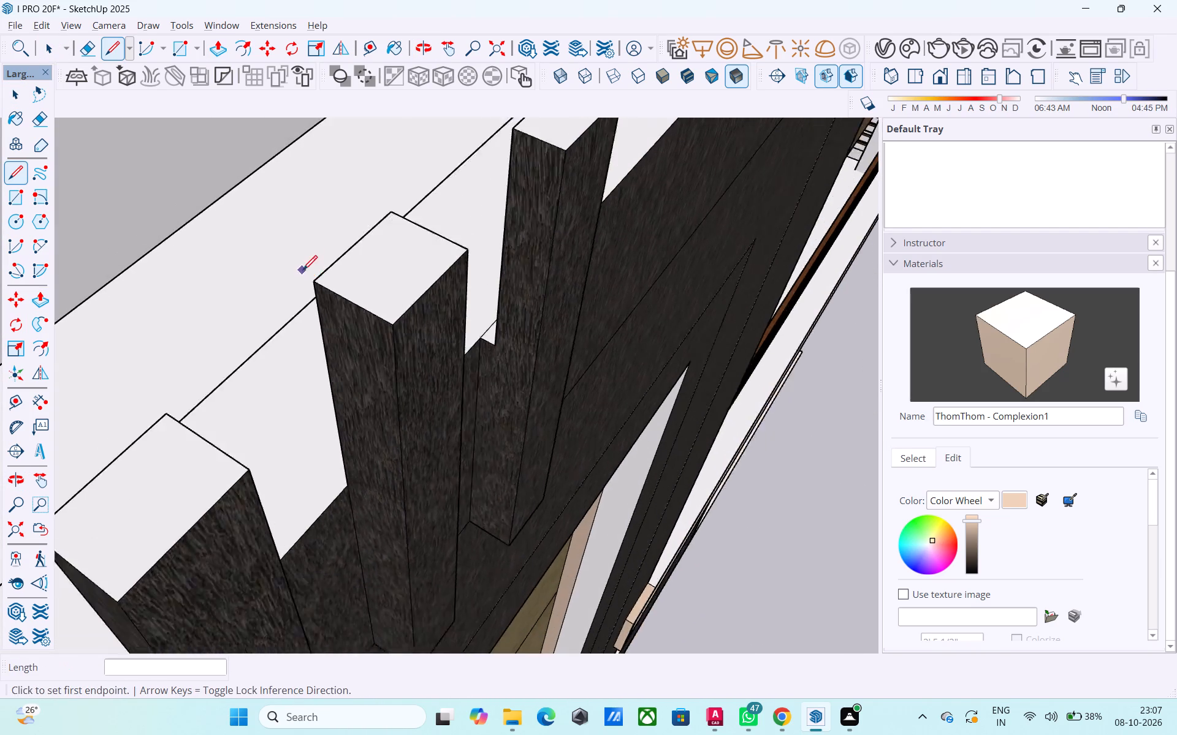
{"action": "scroll", "coordinate": [303, 271], "scroll_direction": "down", "scroll_amount": 9}
{"action": "middle_click_drag", "start_coordinate": [557, 345], "coordinate": [333, 257]}
{"action": "scroll", "coordinate": [326, 258], "scroll_direction": "down", "scroll_amount": 16}
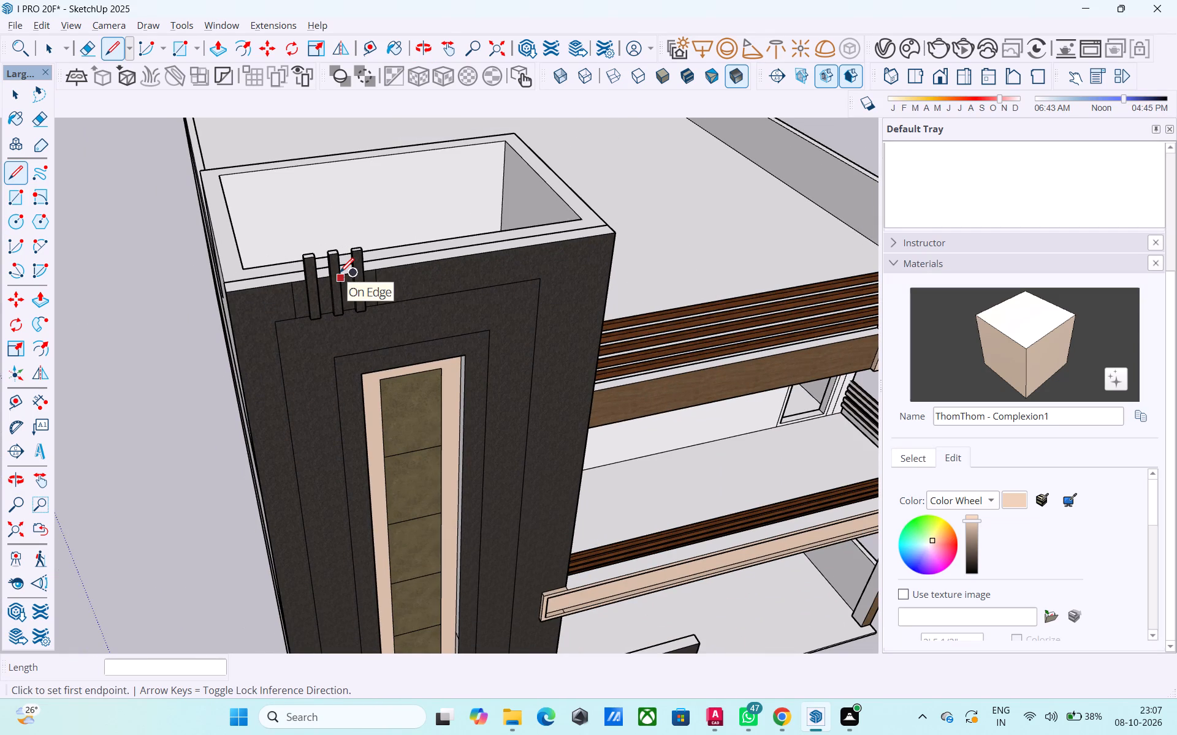
{"action": "key", "text": "space"}
{"action": "left_click", "coordinate": [382, 333]}
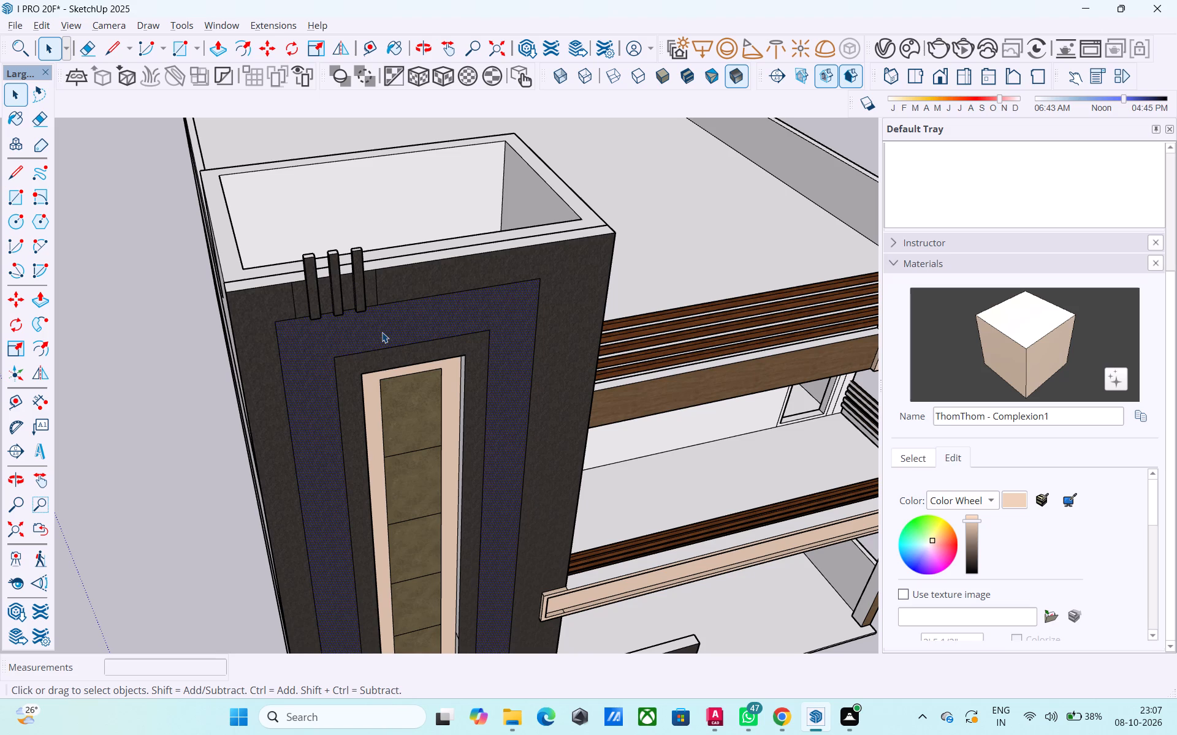
{"action": "key", "text": "Delete"}
Extend the raised third rib's back face about 13/16" backward over the leftover strip, up to the tower band's edge.
{"action": "scroll", "coordinate": [383, 331], "scroll_direction": "down", "scroll_amount": 2}
{"action": "middle_click_drag", "start_coordinate": [381, 333], "coordinate": [701, 344]}
{"action": "middle_click_drag", "start_coordinate": [519, 293], "coordinate": [563, 408]}
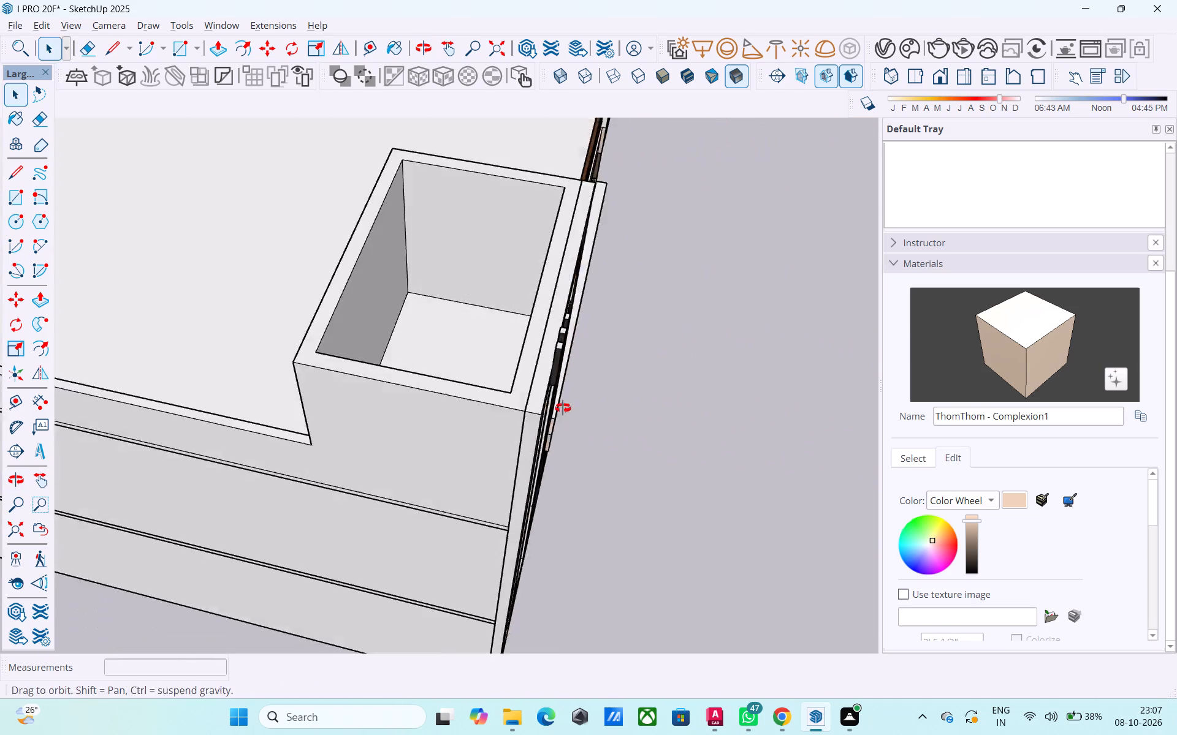
{"action": "middle_click_drag", "start_coordinate": [563, 408], "coordinate": [568, 405]}
{"action": "scroll", "coordinate": [598, 350], "scroll_direction": "up", "scroll_amount": 7}
{"action": "scroll", "coordinate": [498, 308], "scroll_direction": "up", "scroll_amount": 2}
{"action": "middle_click_drag", "start_coordinate": [503, 309], "coordinate": [762, 317]}
{"action": "scroll", "coordinate": [501, 326], "scroll_direction": "up", "scroll_amount": 3}
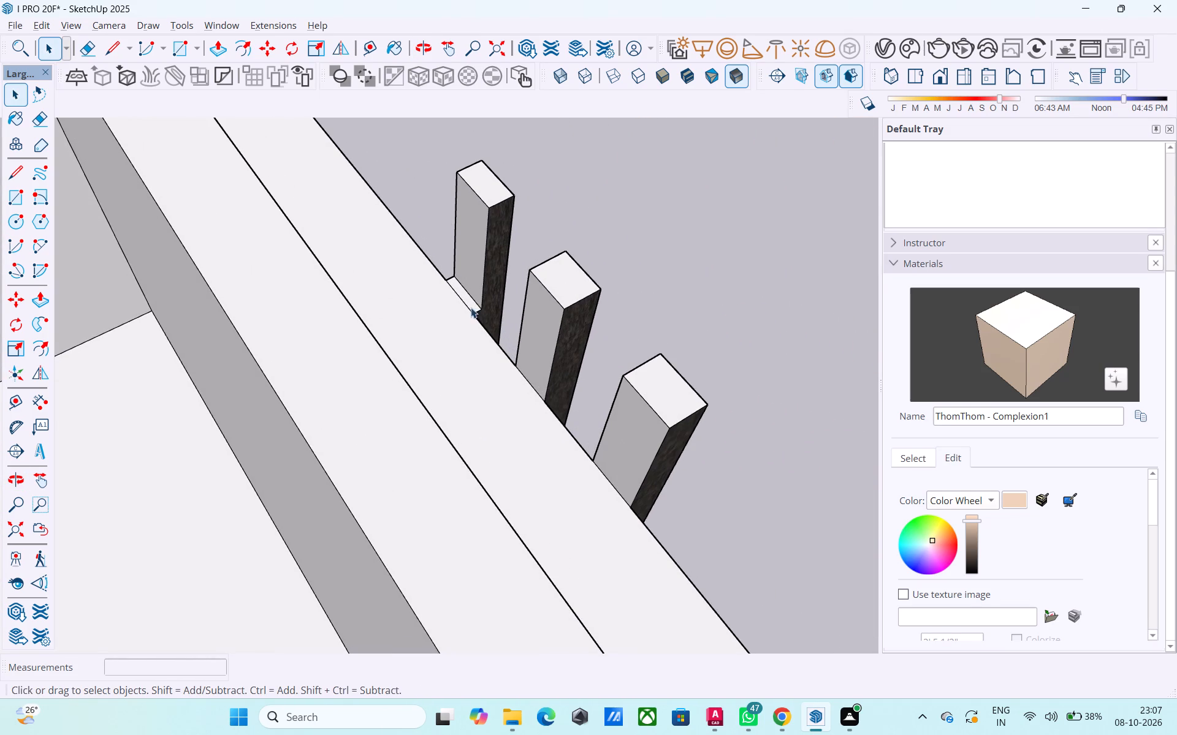
{"action": "key", "text": "p"}
{"action": "scroll", "coordinate": [471, 299], "scroll_direction": "up", "scroll_amount": 4}
{"action": "left_click", "coordinate": [470, 294]}
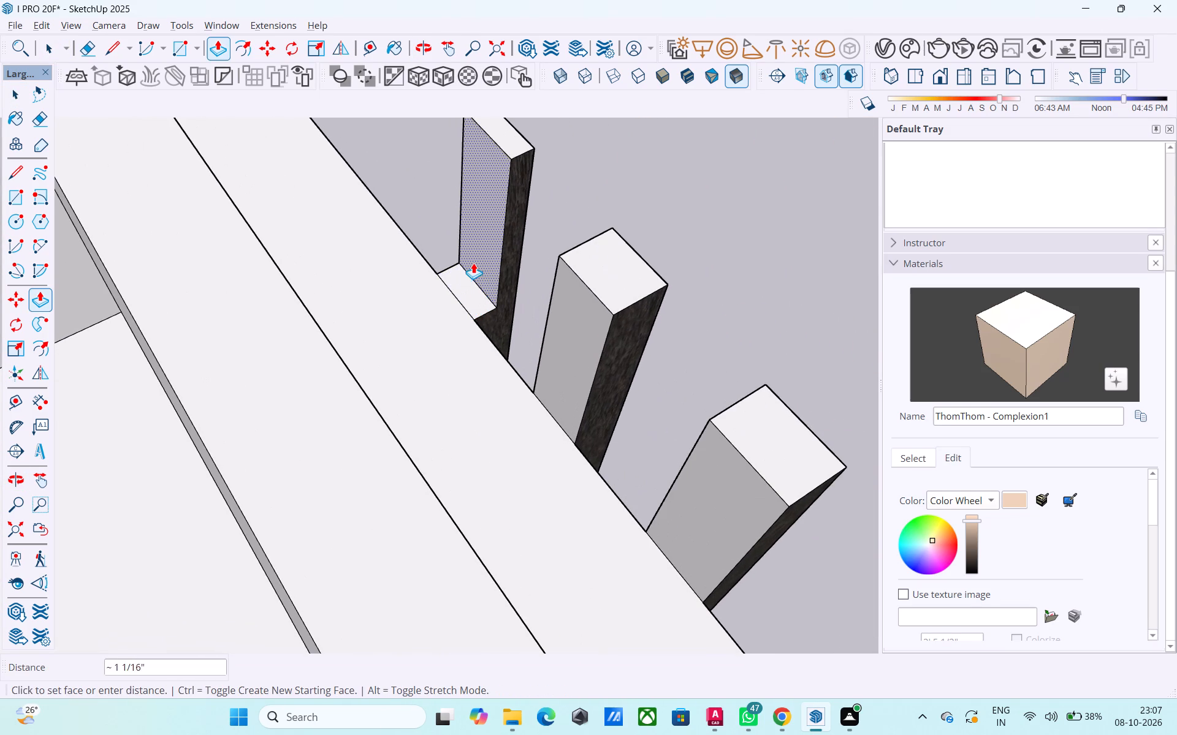
{"action": "left_click", "coordinate": [455, 291]}
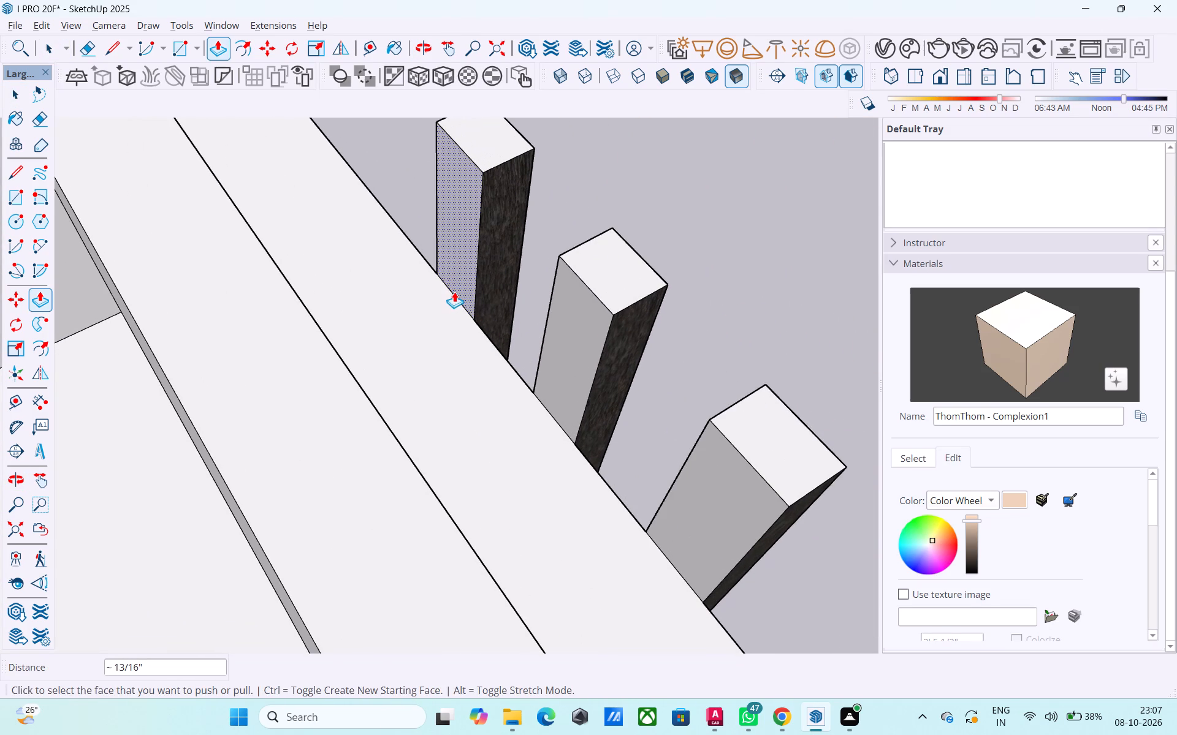
{"action": "key", "text": "space"}
Paint the front faces of the three ribs with the Plywood_01_1K material from the Wood collection.
{"action": "scroll", "coordinate": [458, 293], "scroll_direction": "down", "scroll_amount": 4}
{"action": "middle_click_drag", "start_coordinate": [474, 309], "coordinate": [205, 312]}
{"action": "scroll", "coordinate": [189, 316], "scroll_direction": "down", "scroll_amount": 4}
{"action": "middle_click_drag", "start_coordinate": [473, 320], "coordinate": [245, 266]}
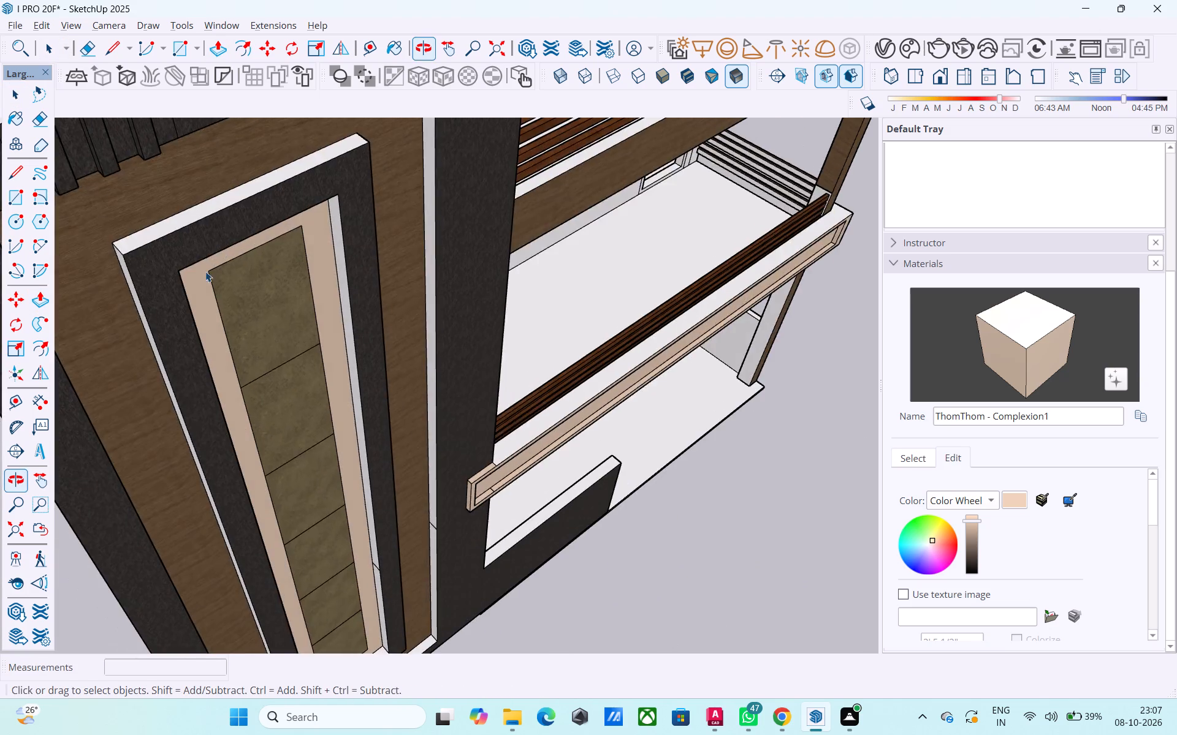
{"action": "scroll", "coordinate": [205, 274], "scroll_direction": "down", "scroll_amount": 7}
{"action": "middle_click_drag", "start_coordinate": [251, 304], "coordinate": [265, 292]}
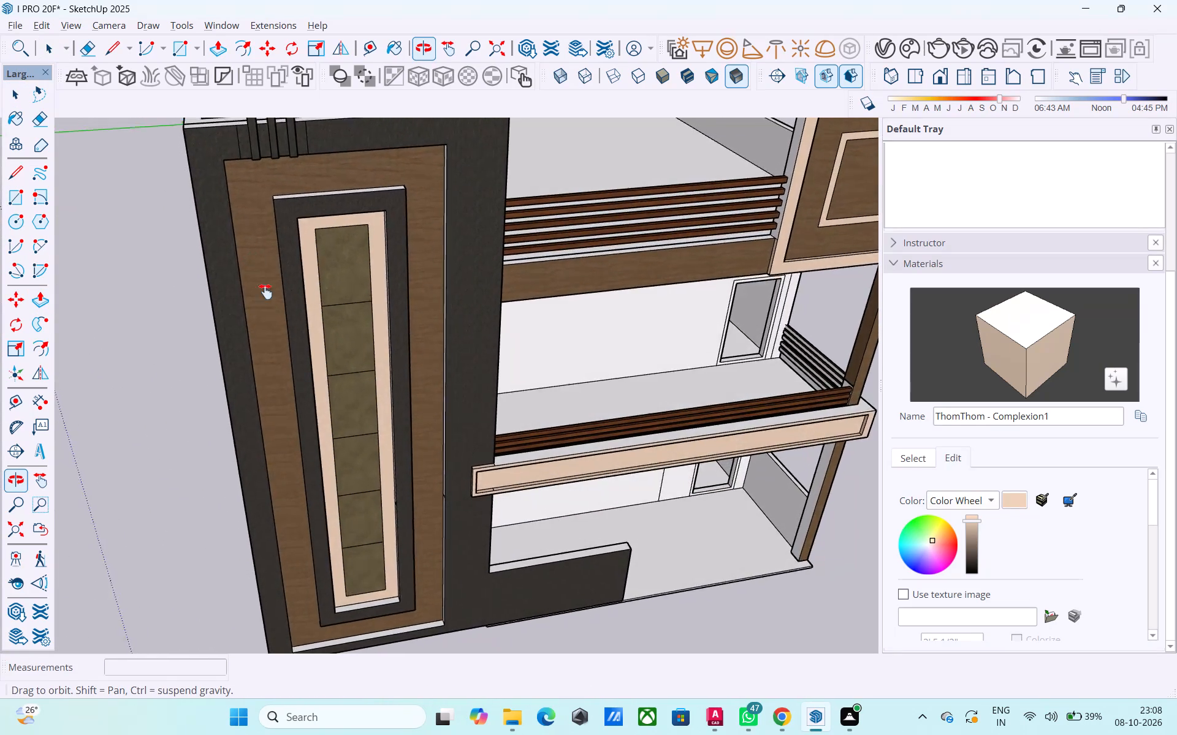
{"action": "middle_click_drag", "start_coordinate": [265, 292], "coordinate": [249, 312]}
{"action": "middle_click_drag", "start_coordinate": [249, 312], "coordinate": [235, 333], "text": "shift"}
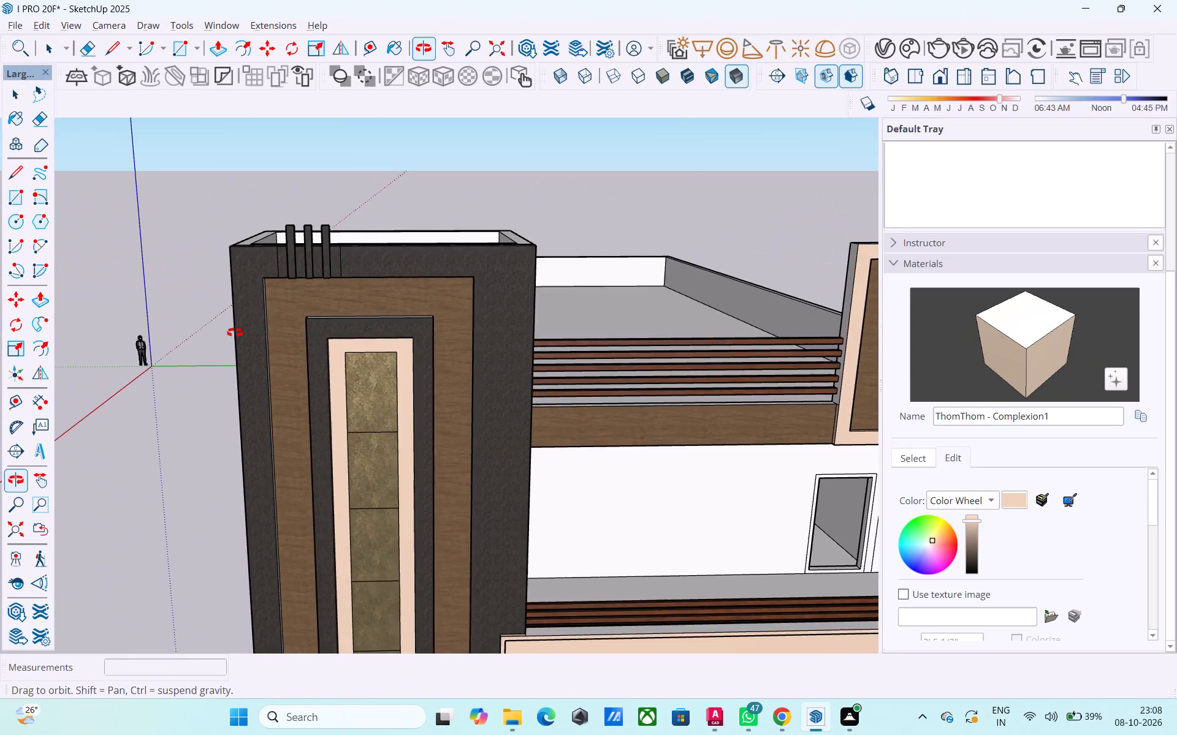
{"action": "middle_click_drag", "start_coordinate": [235, 333], "coordinate": [235, 333], "text": "shift"}
{"action": "scroll", "coordinate": [233, 336], "scroll_direction": "down", "scroll_amount": 3}
{"action": "left_click", "coordinate": [920, 454]}
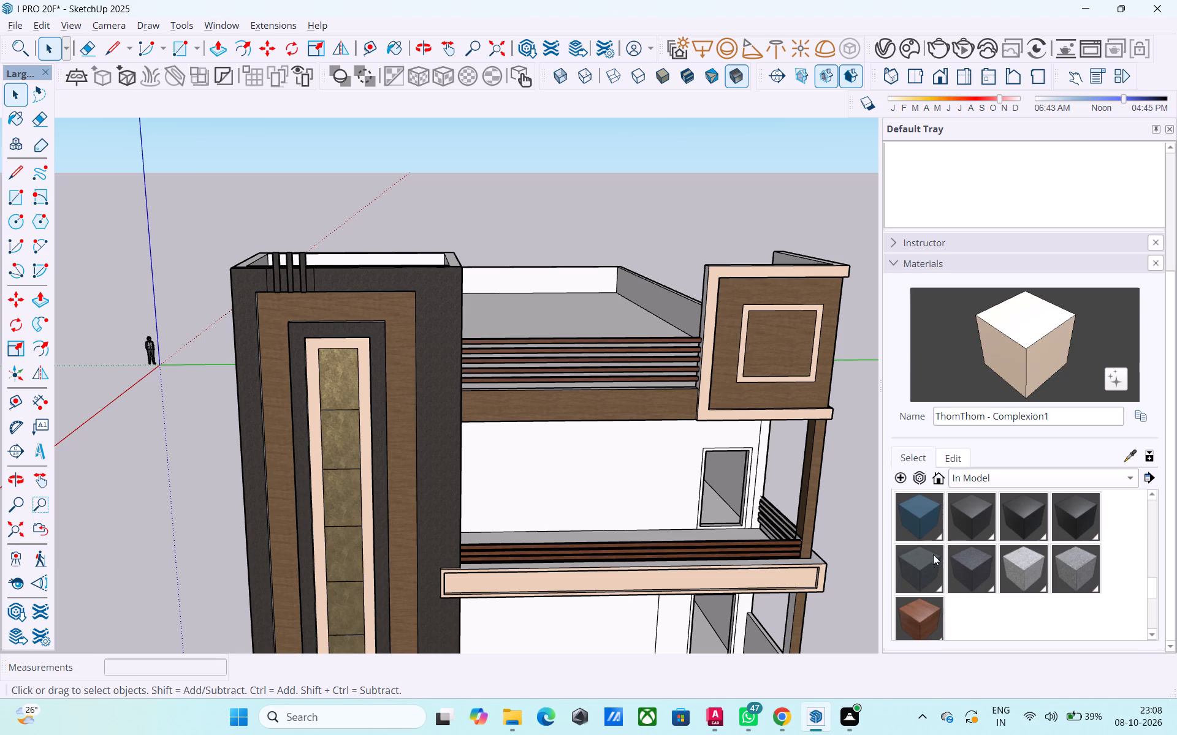
{"action": "left_click", "coordinate": [962, 481]}
{"action": "left_click", "coordinate": [991, 679]}
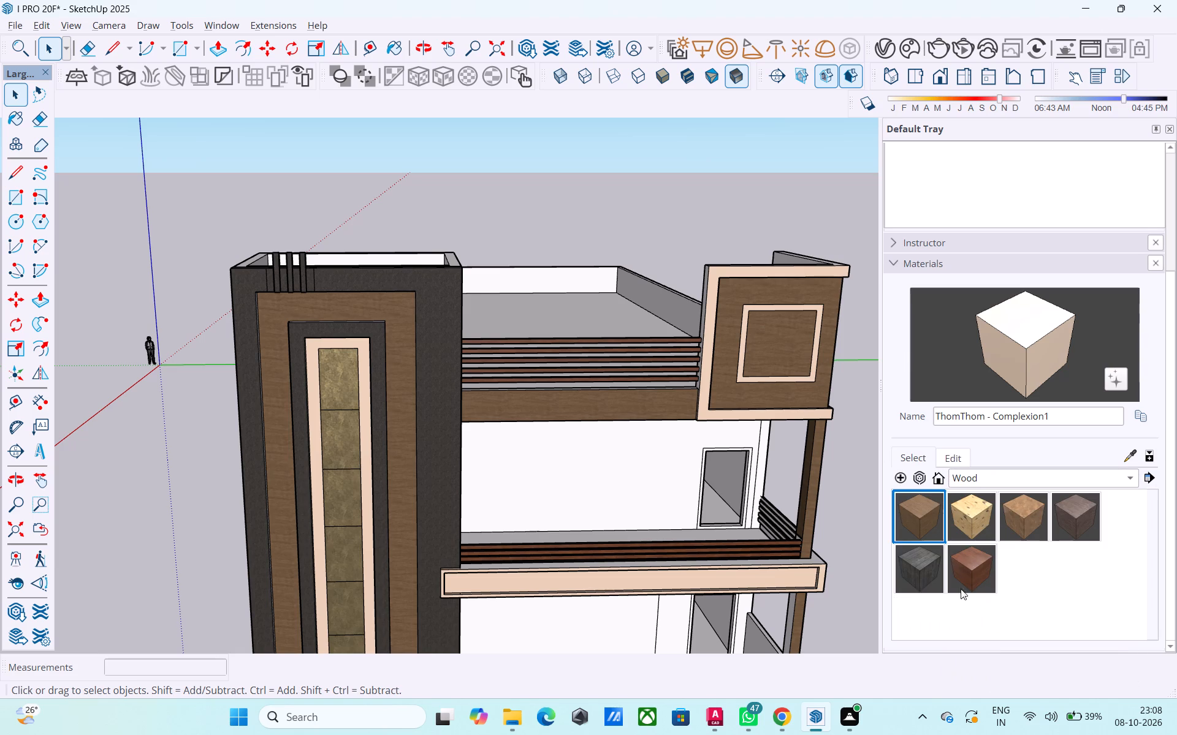
{"action": "left_click", "coordinate": [908, 521]}
{"action": "scroll", "coordinate": [327, 305], "scroll_direction": "up", "scroll_amount": 7}
{"action": "middle_click_drag", "start_coordinate": [246, 284], "coordinate": [287, 346], "text": "shift"}
{"action": "scroll", "coordinate": [265, 324], "scroll_direction": "up", "scroll_amount": 2}
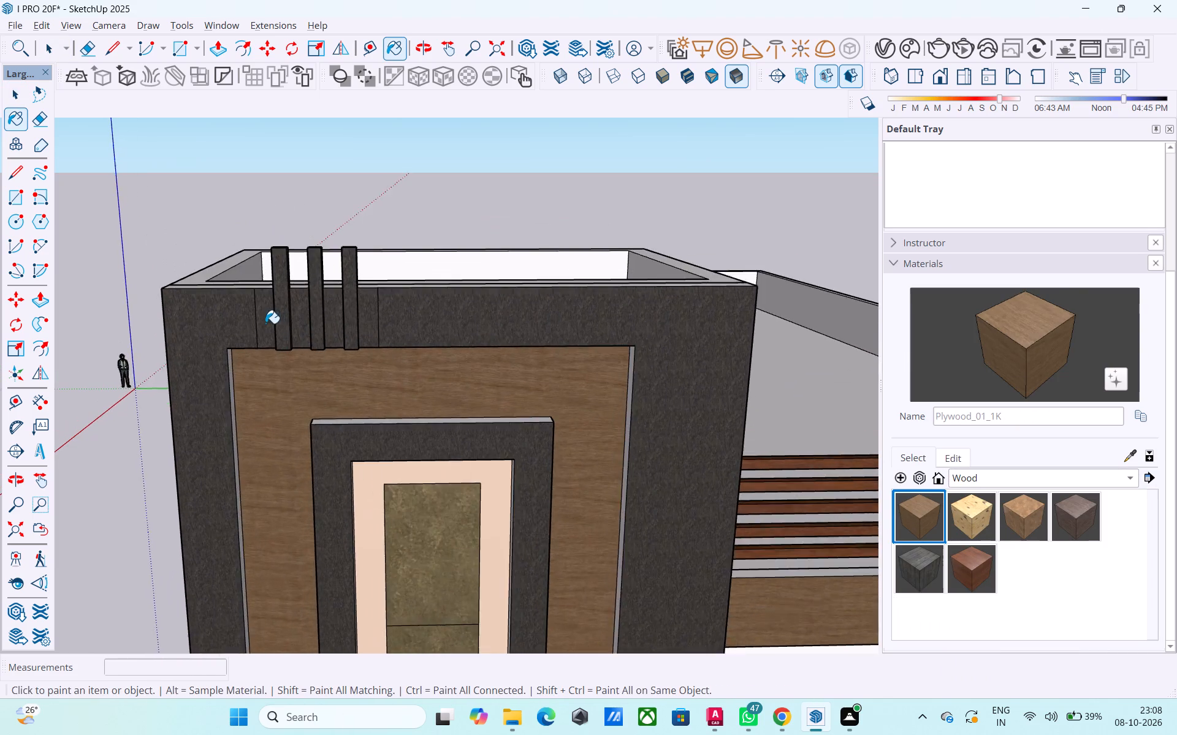
{"action": "scroll", "coordinate": [265, 323], "scroll_direction": "up", "scroll_amount": 5}
{"action": "left_click", "coordinate": [287, 308]}
{"action": "left_click", "coordinate": [354, 293]}
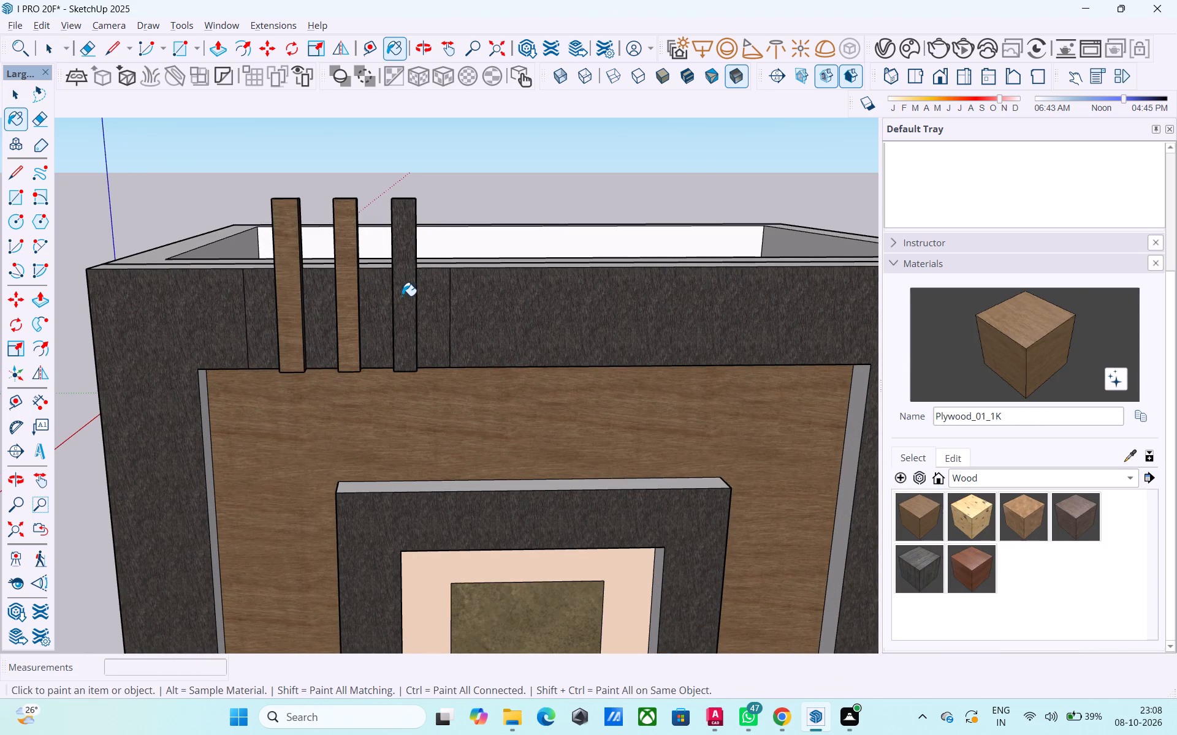
{"action": "left_click", "coordinate": [402, 295]}
Paint the top faces of the three ribs with Plywood_01_1K.
{"action": "middle_click_drag", "start_coordinate": [324, 272], "coordinate": [331, 507]}
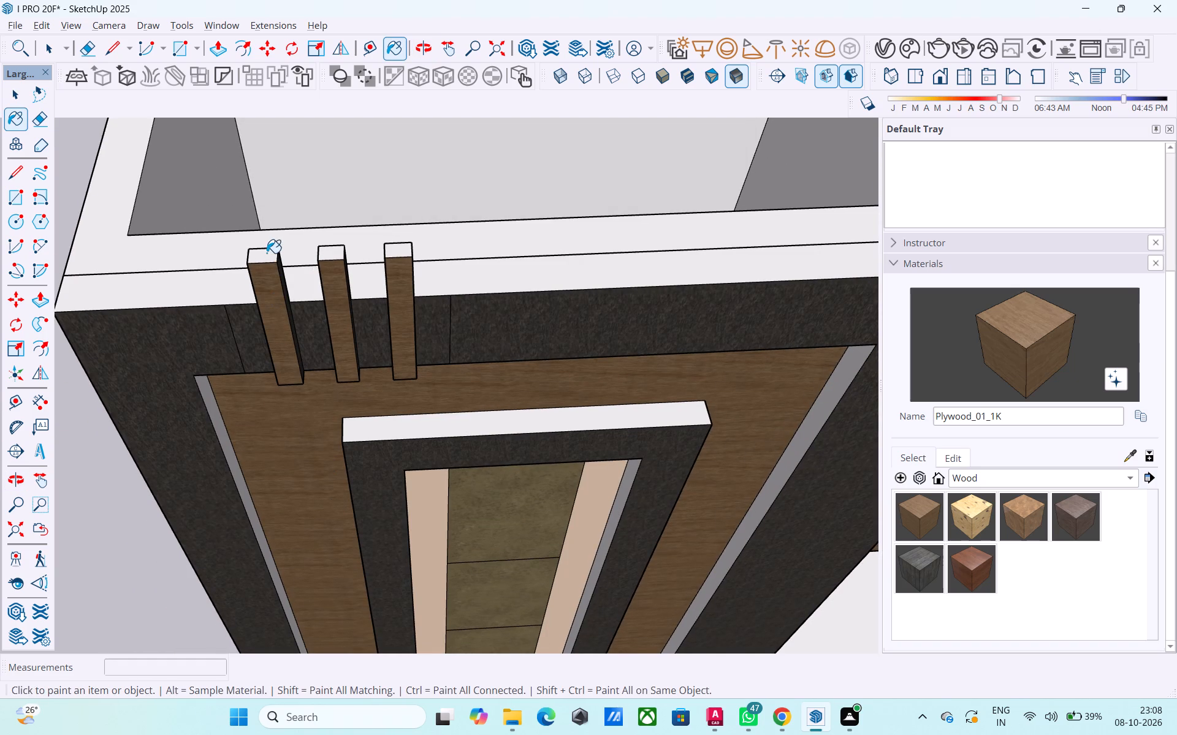
{"action": "left_click", "coordinate": [268, 254]}
{"action": "left_click", "coordinate": [326, 252]}
{"action": "left_click", "coordinate": [403, 248]}
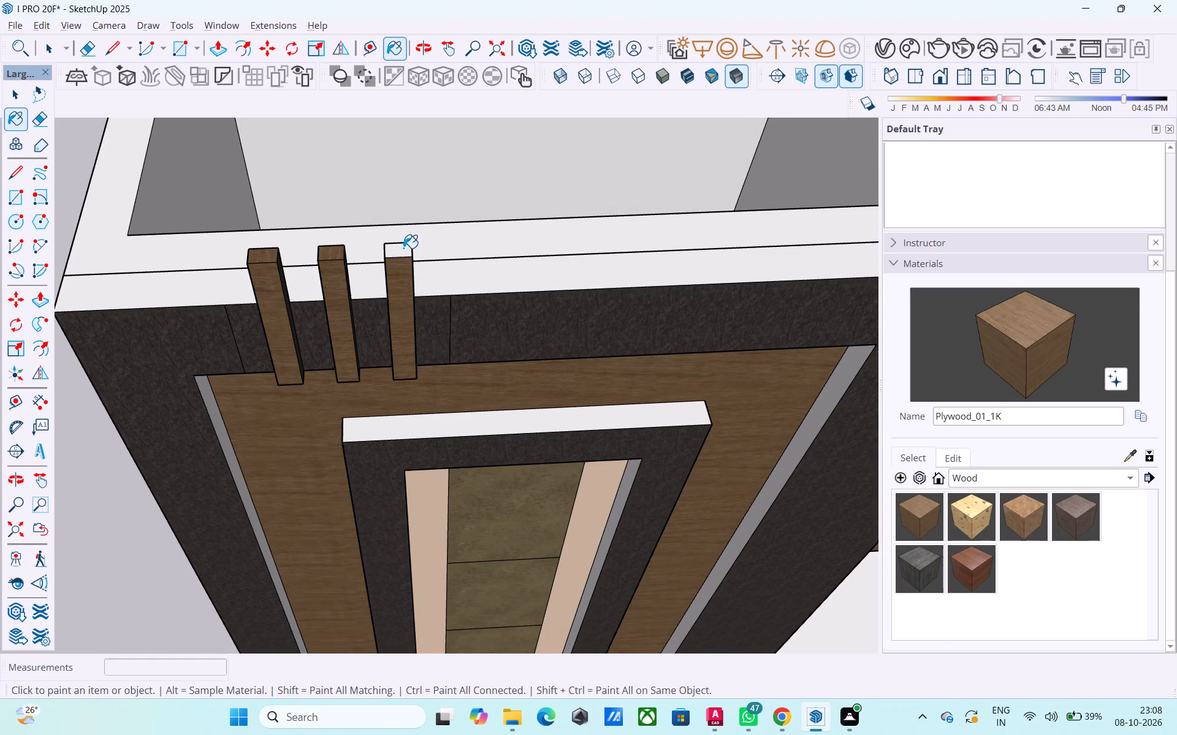
Paint both side faces of each of the three ribs with Plywood_01_1K.
{"action": "middle_click_drag", "start_coordinate": [396, 283], "coordinate": [161, 317]}
{"action": "middle_click_drag", "start_coordinate": [409, 293], "coordinate": [1076, 253]}
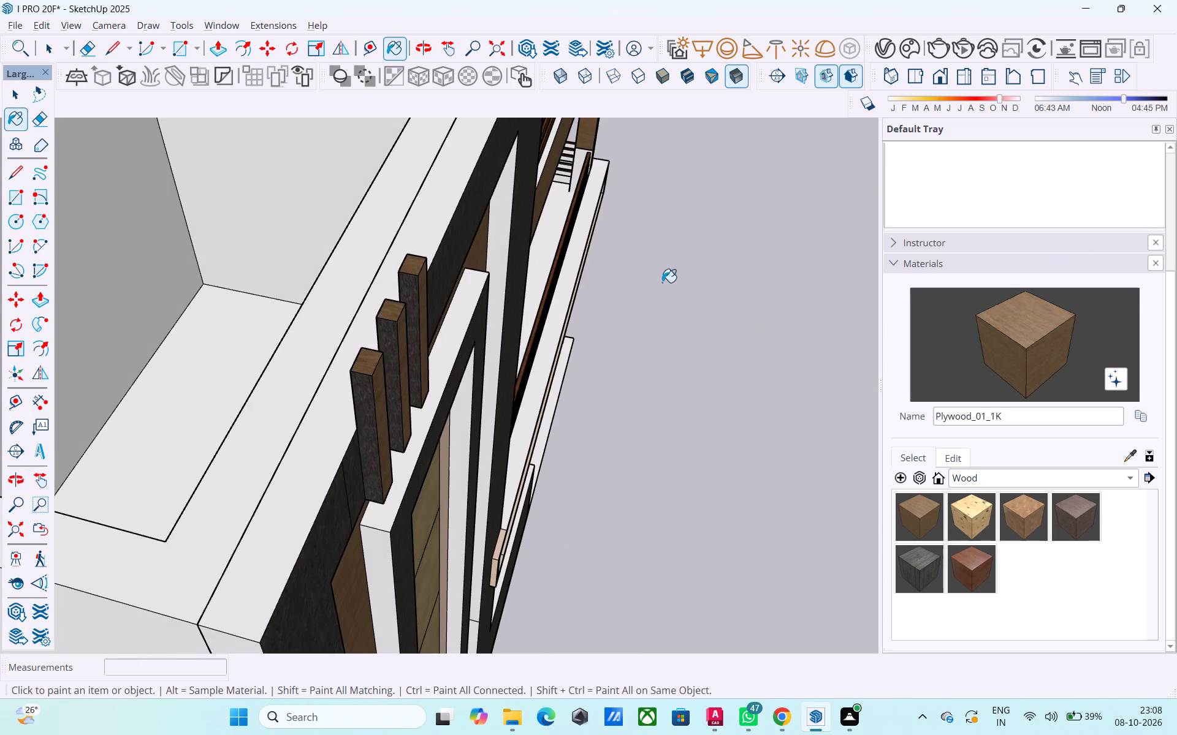
{"action": "scroll", "coordinate": [403, 418], "scroll_direction": "up", "scroll_amount": 3}
{"action": "left_click", "coordinate": [345, 405]}
{"action": "left_click", "coordinate": [386, 333]}
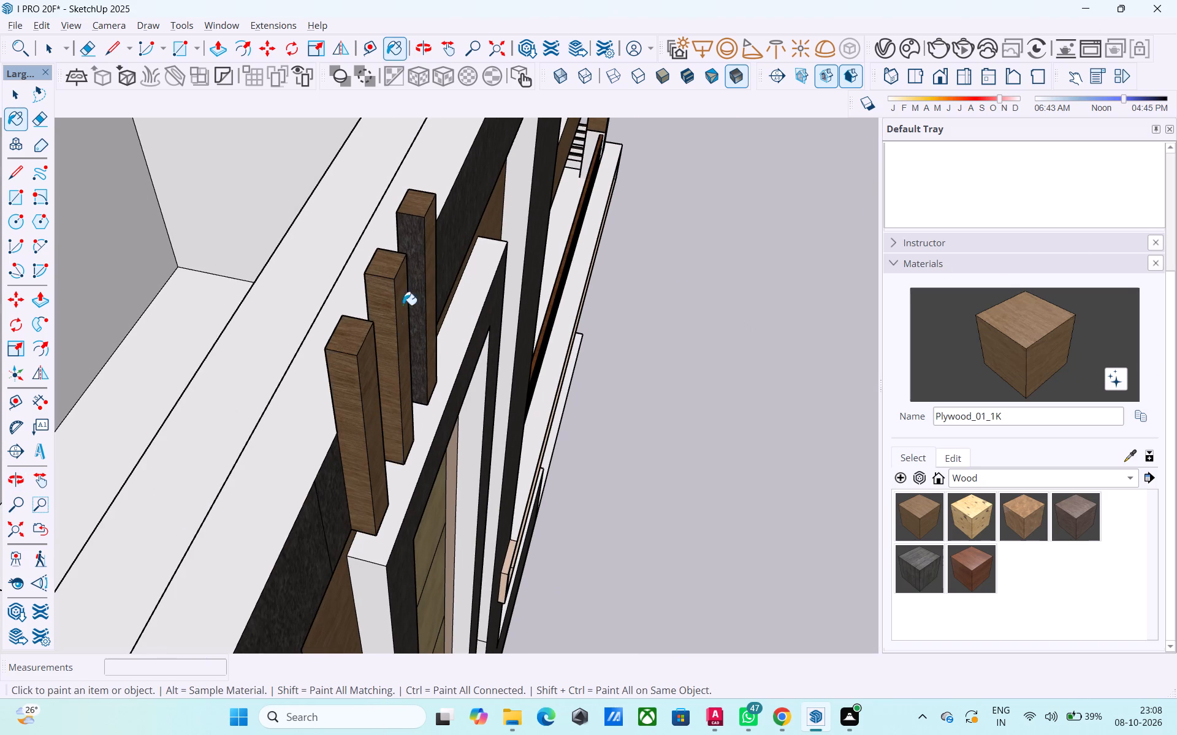
{"action": "left_click", "coordinate": [412, 291]}
{"action": "middle_click_drag", "start_coordinate": [509, 265], "coordinate": [0, 347]}
{"action": "middle_click_drag", "start_coordinate": [256, 277], "coordinate": [623, 500], "text": "shift"}
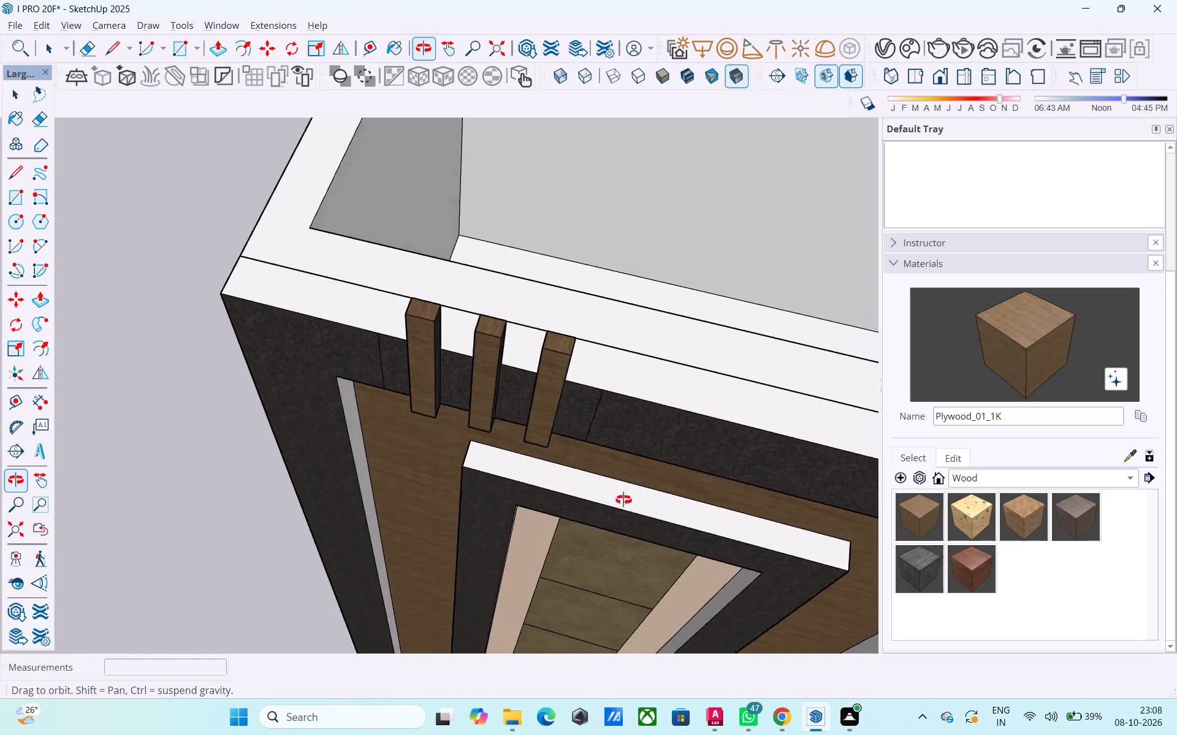
{"action": "middle_click_drag", "start_coordinate": [623, 500], "coordinate": [505, 388], "text": "shift"}
{"action": "scroll", "coordinate": [500, 379], "scroll_direction": "up", "scroll_amount": 2}
{"action": "left_click", "coordinate": [515, 363]}
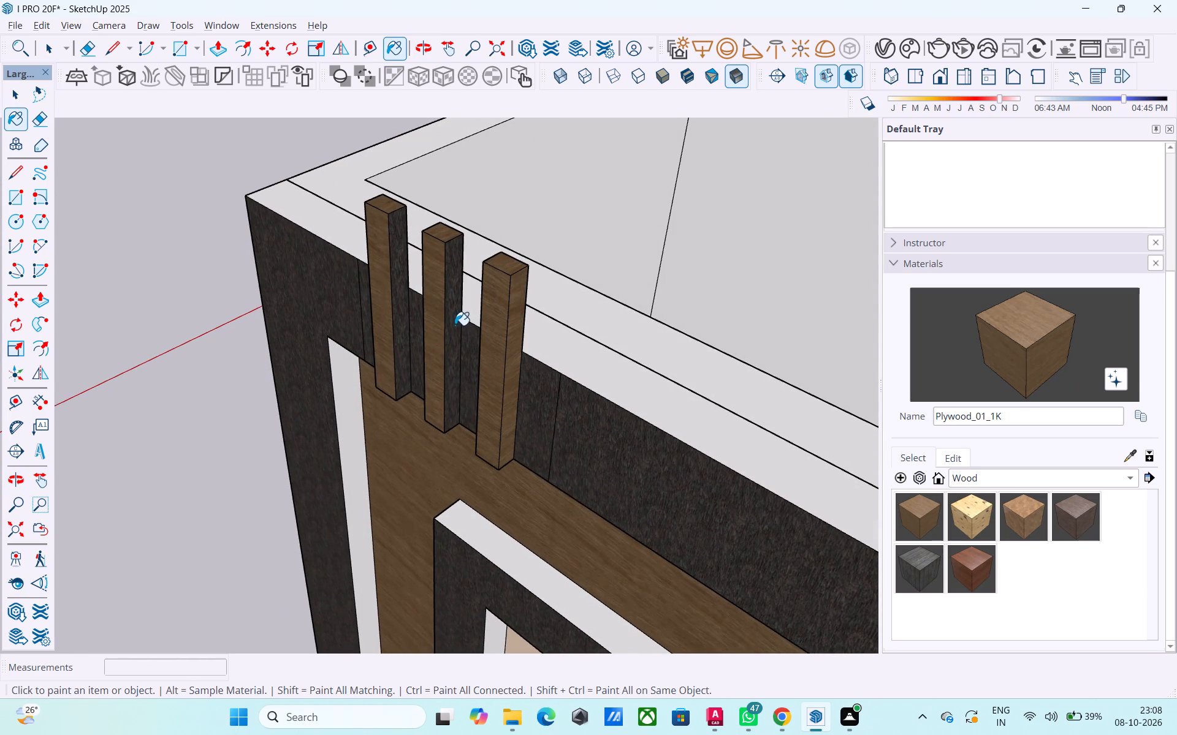
{"action": "left_click", "coordinate": [454, 323]}
{"action": "left_click", "coordinate": [402, 303]}
Draw a line along the outer frame's lower edge across the bases of the three ribs, separating their bottom faces.
{"action": "scroll", "coordinate": [364, 331], "scroll_direction": "down", "scroll_amount": 3}
{"action": "middle_click_drag", "start_coordinate": [309, 429], "coordinate": [520, 352]}
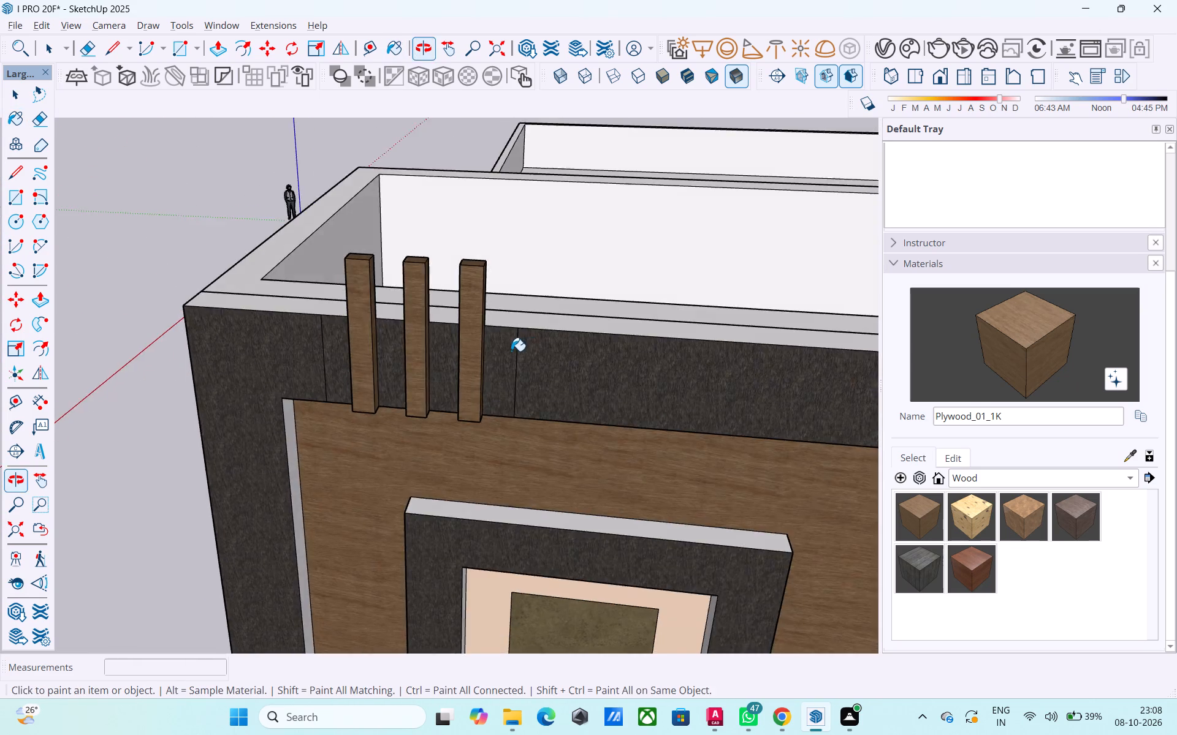
{"action": "scroll", "coordinate": [502, 355], "scroll_direction": "down", "scroll_amount": 8}
{"action": "middle_click_drag", "start_coordinate": [561, 459], "coordinate": [467, 363], "text": "shift"}
{"action": "scroll", "coordinate": [454, 366], "scroll_direction": "down", "scroll_amount": 8}
{"action": "middle_click_drag", "start_coordinate": [478, 440], "coordinate": [520, 306]}
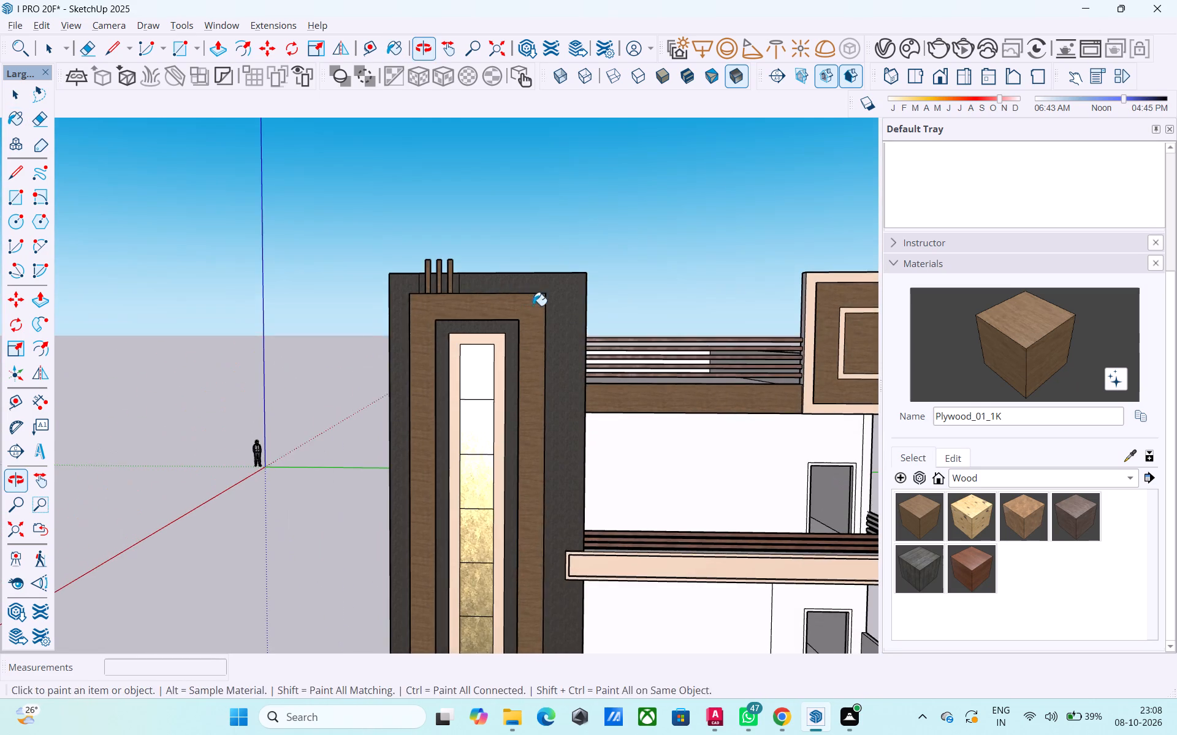
{"action": "middle_click_drag", "start_coordinate": [600, 353], "coordinate": [492, 365], "text": "shift"}
{"action": "middle_click_drag", "start_coordinate": [416, 366], "coordinate": [544, 488], "text": "shift"}
{"action": "scroll", "coordinate": [449, 432], "scroll_direction": "up", "scroll_amount": 4}
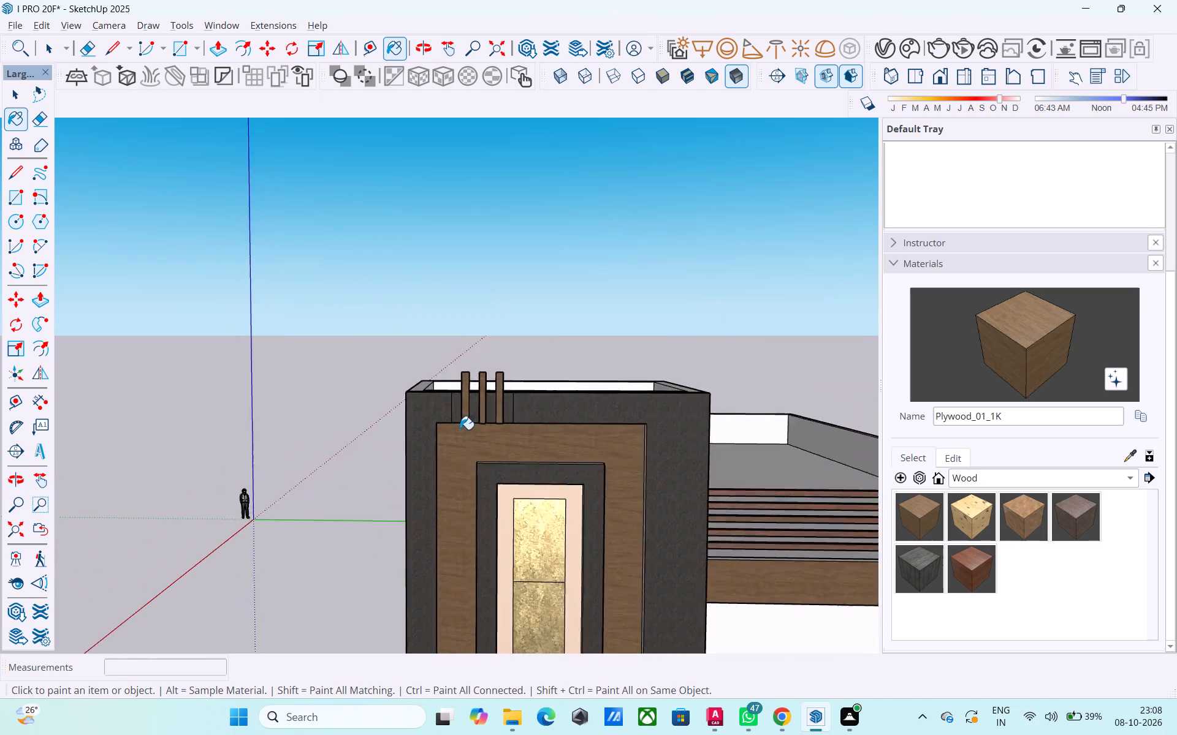
{"action": "scroll", "coordinate": [460, 429], "scroll_direction": "up", "scroll_amount": 6}
{"action": "middle_click_drag", "start_coordinate": [498, 522], "coordinate": [560, 398], "text": "shift"}
{"action": "scroll", "coordinate": [539, 366], "scroll_direction": "up", "scroll_amount": 1}
{"action": "scroll", "coordinate": [541, 426], "scroll_direction": "down", "scroll_amount": 3}
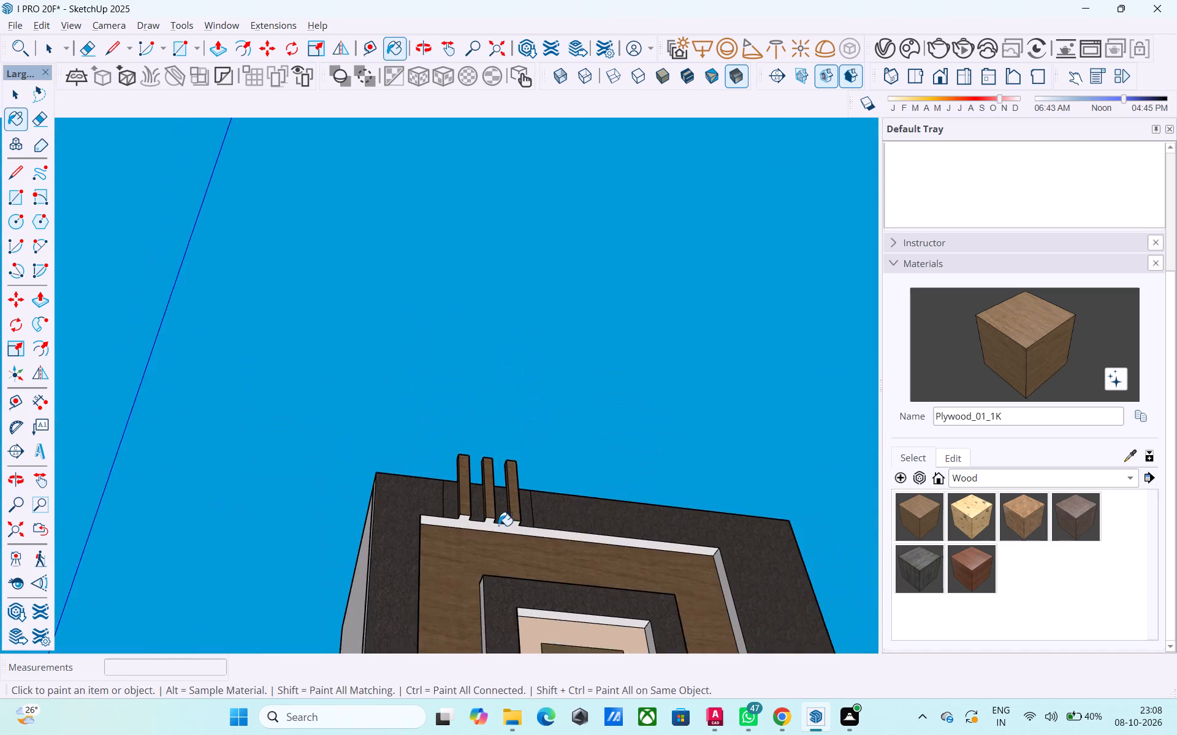
{"action": "middle_click_drag", "start_coordinate": [495, 530], "coordinate": [511, 452], "text": "shift"}
{"action": "scroll", "coordinate": [505, 536], "scroll_direction": "up", "scroll_amount": 5}
{"action": "key", "text": "space"}
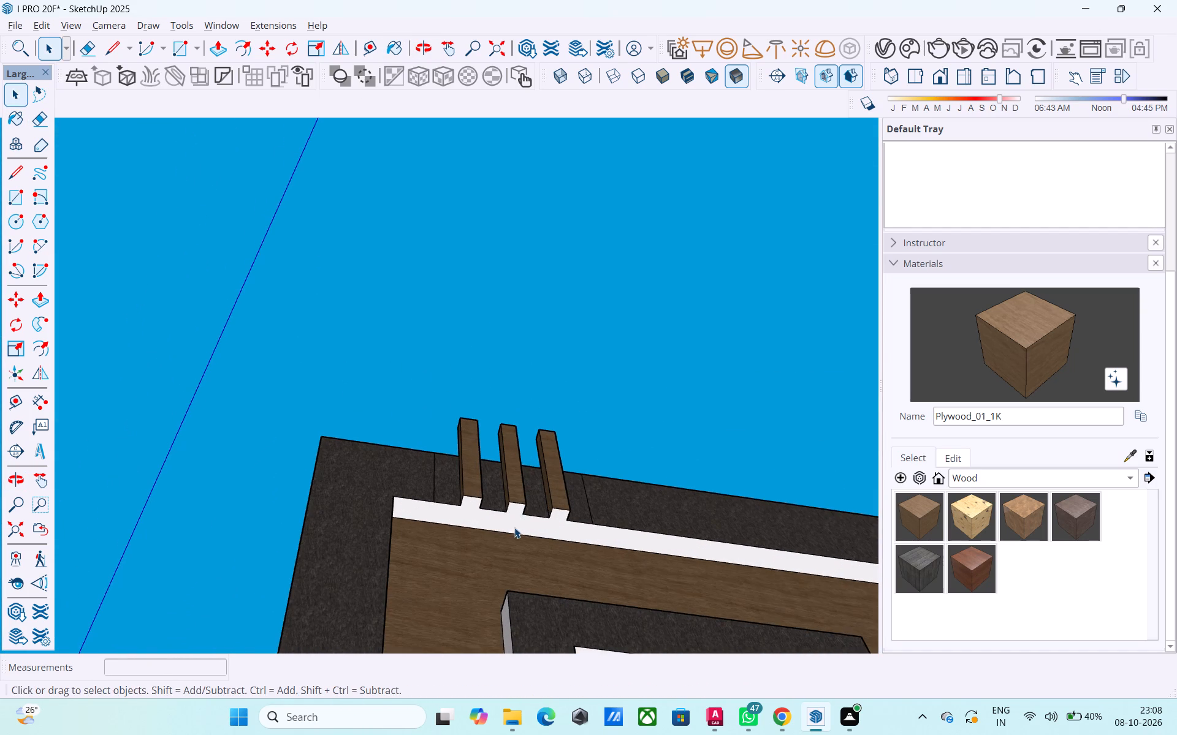
{"action": "key", "text": "l"}
{"action": "scroll", "coordinate": [503, 515], "scroll_direction": "up", "scroll_amount": 3}
{"action": "left_click", "coordinate": [446, 501]}
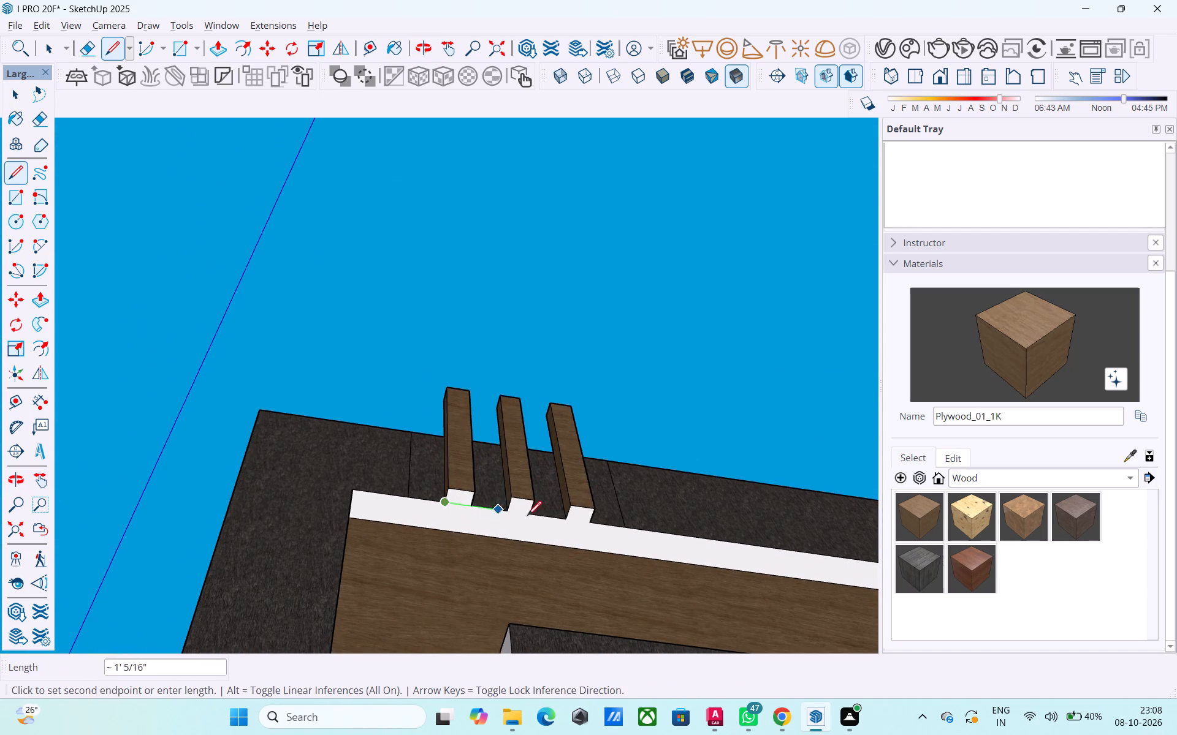
{"action": "left_click", "coordinate": [590, 528]}
{"action": "key", "text": "space"}
Delete the dark face covering the recessed wood panel below the ribs.
{"action": "left_click", "coordinate": [566, 553]}
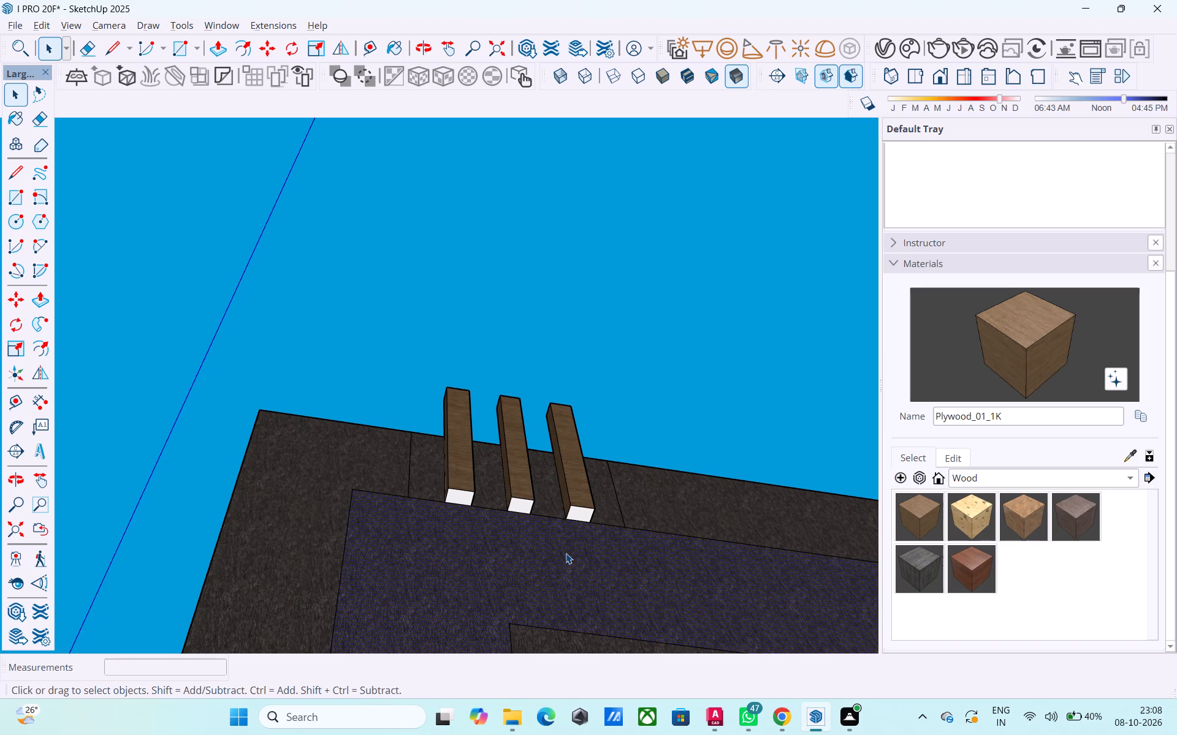
{"action": "key", "text": "Delete"}
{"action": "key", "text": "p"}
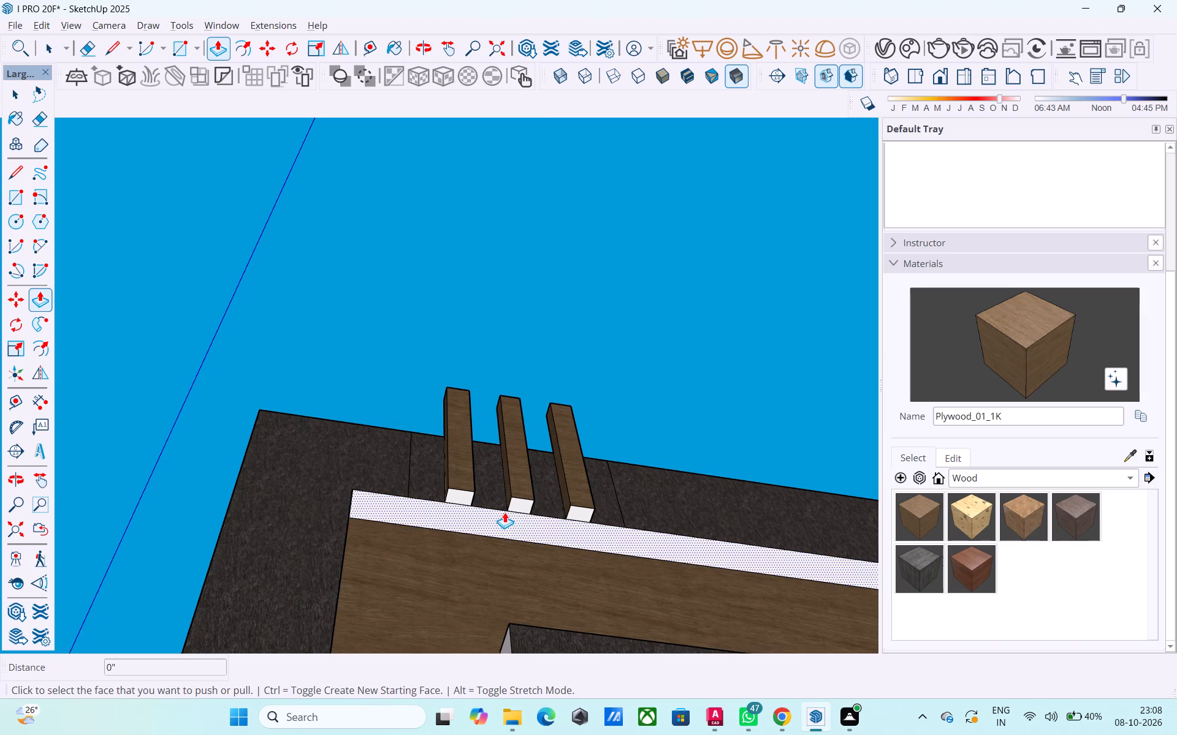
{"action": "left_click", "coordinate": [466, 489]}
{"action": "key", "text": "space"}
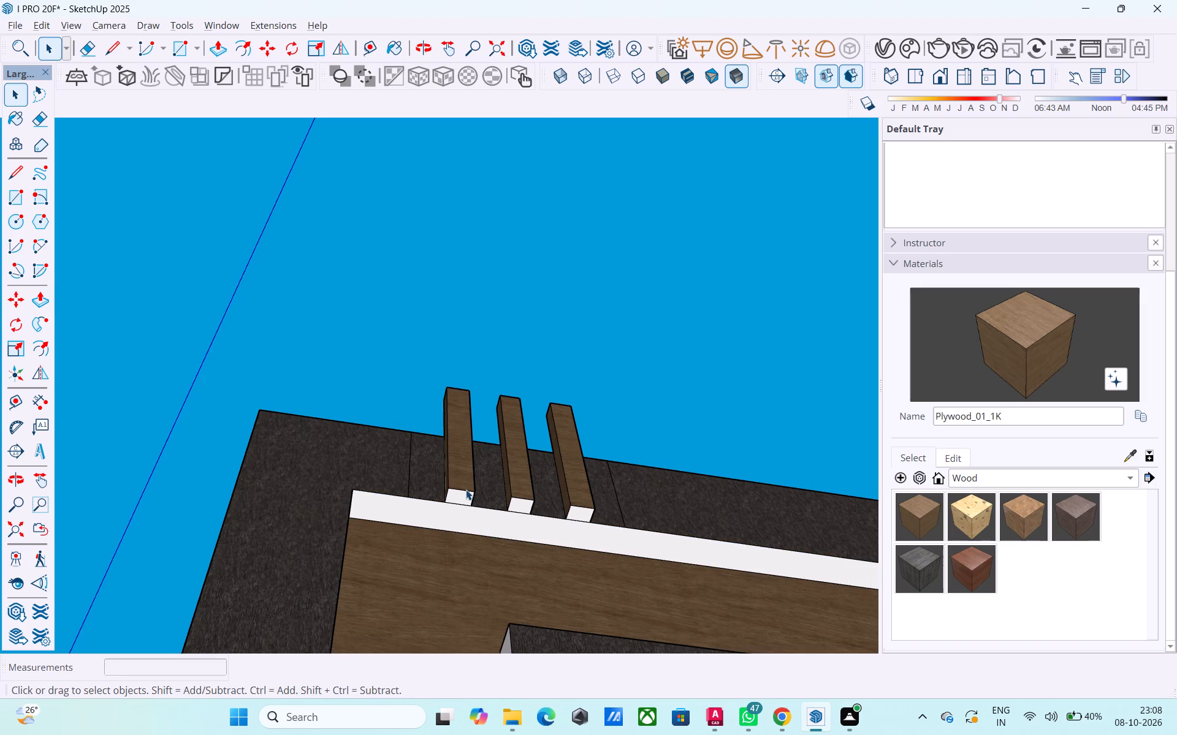
Extrude the bottom faces of the three ribs downward 1' over the wood panel.
{"action": "type", "text": "P"}
{"action": "scroll", "coordinate": [462, 491], "scroll_direction": "up", "scroll_amount": 4}
{"action": "left_click", "coordinate": [462, 492]}
{"action": "scroll", "coordinate": [460, 509], "scroll_direction": "down", "scroll_amount": 5}
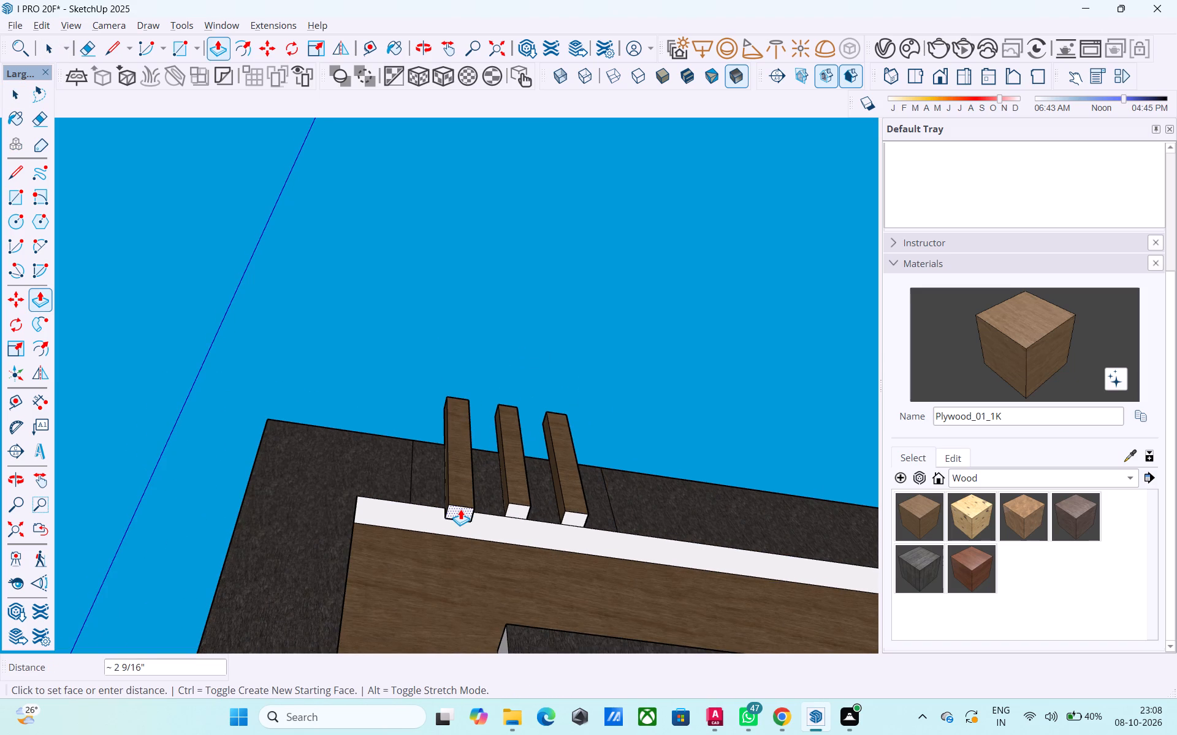
{"action": "key", "text": "1"}
{"action": "key", "text": "apostrophe"}
{"action": "key", "text": "Return"}
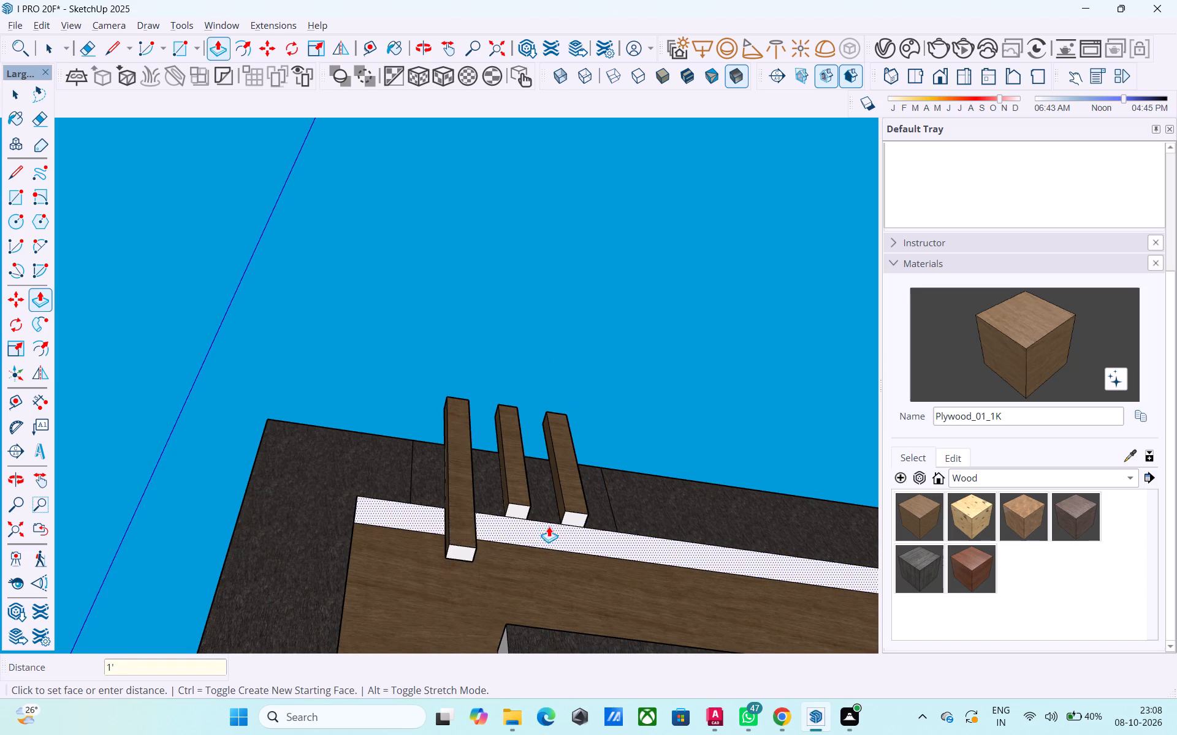
{"action": "scroll", "coordinate": [507, 515], "scroll_direction": "up", "scroll_amount": 7}
{"action": "double_click", "coordinate": [517, 503]}
{"action": "double_click", "coordinate": [651, 521]}
{"action": "scroll", "coordinate": [534, 489], "scroll_direction": "down", "scroll_amount": 15}
{"action": "middle_click_drag", "start_coordinate": [462, 502], "coordinate": [423, 652]}
{"action": "scroll", "coordinate": [381, 557], "scroll_direction": "down", "scroll_amount": 10}
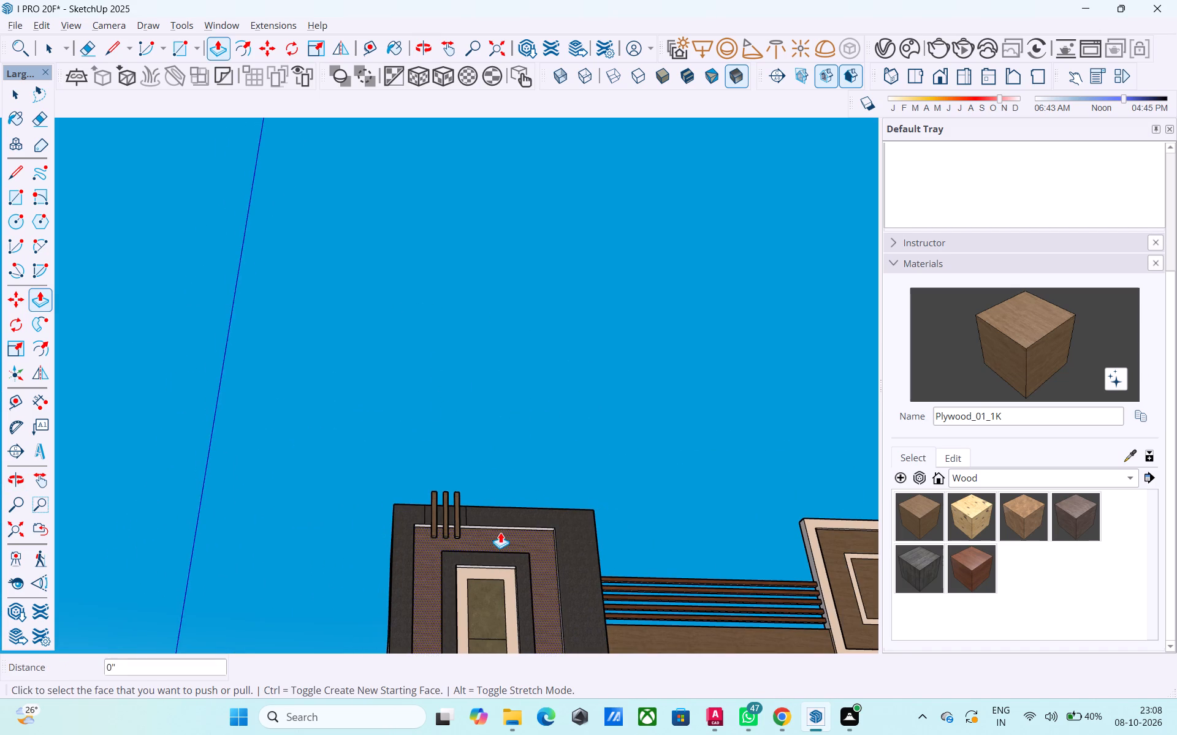
{"action": "key", "text": "space"}
Place a horizontal guide 3' above the edge where the upper balcony's floor meets the white back wall.
{"action": "scroll", "coordinate": [530, 510], "scroll_direction": "down", "scroll_amount": 3}
{"action": "middle_click_drag", "start_coordinate": [554, 530], "coordinate": [455, 571]}
{"action": "scroll", "coordinate": [450, 550], "scroll_direction": "down", "scroll_amount": 4}
{"action": "middle_click_drag", "start_coordinate": [517, 548], "coordinate": [471, 519], "text": "shift"}
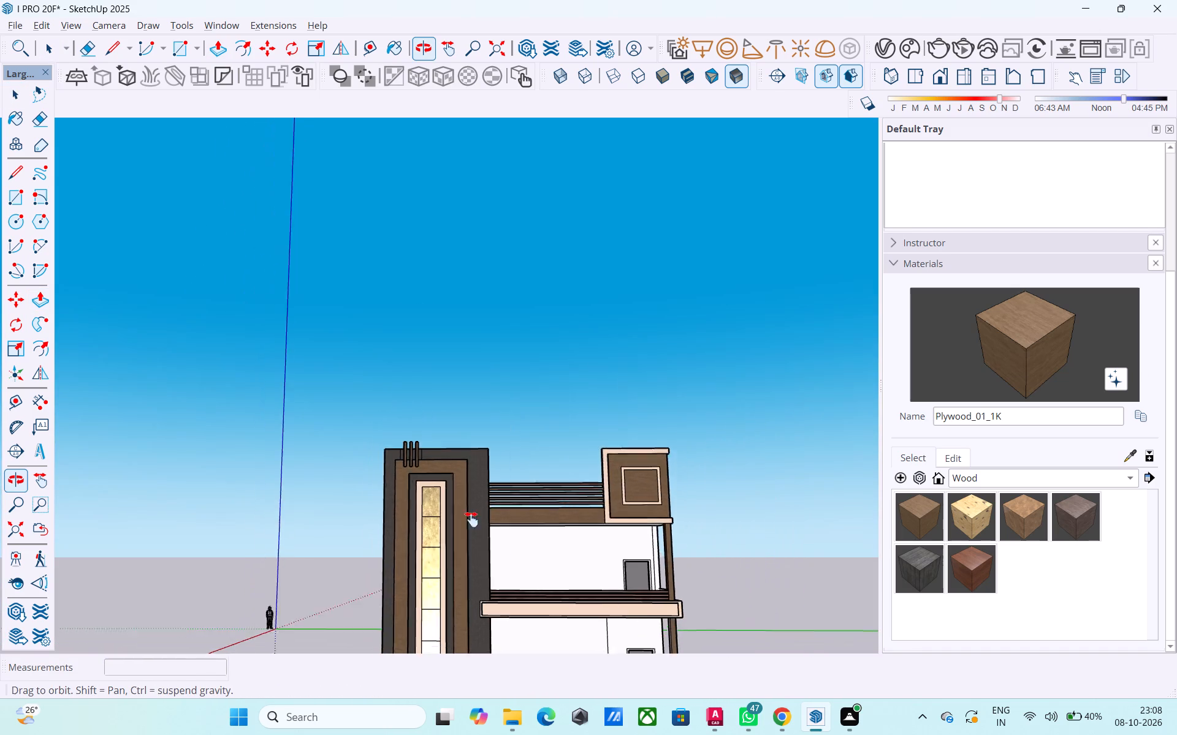
{"action": "middle_click_drag", "start_coordinate": [471, 519], "coordinate": [451, 548], "text": "shift"}
{"action": "middle_click_drag", "start_coordinate": [481, 532], "coordinate": [397, 547]}
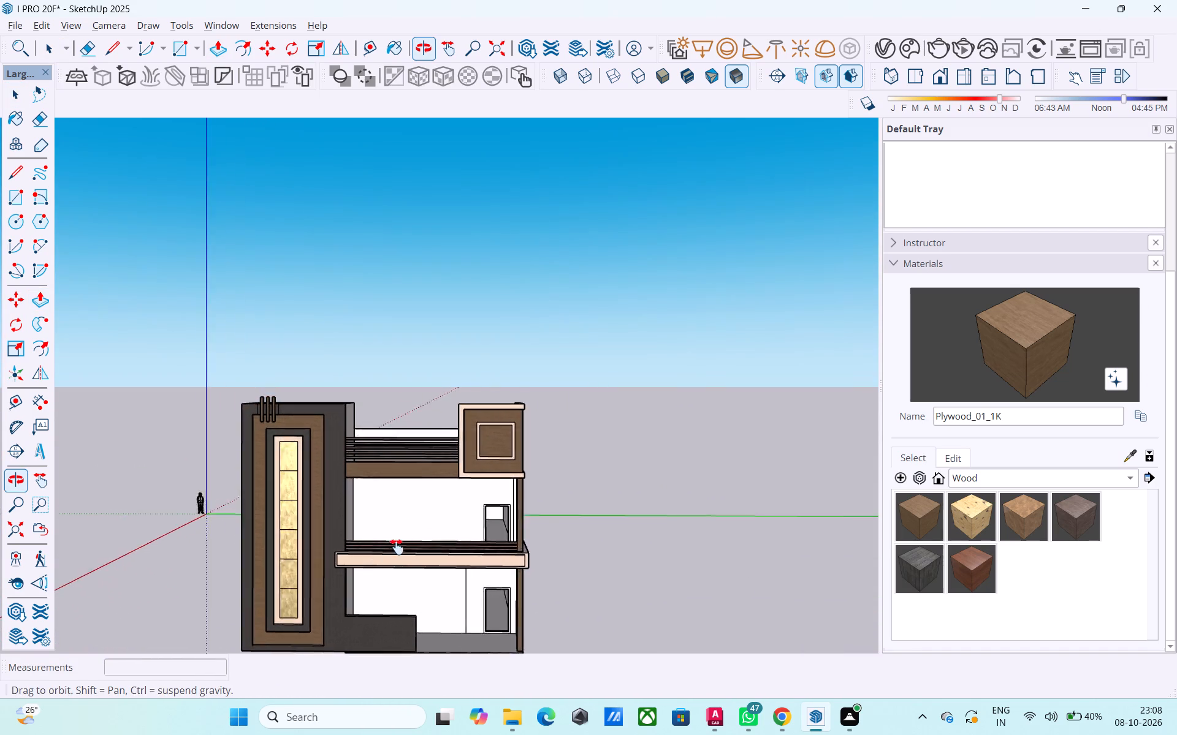
{"action": "middle_click_drag", "start_coordinate": [397, 547], "coordinate": [402, 540]}
{"action": "scroll", "coordinate": [412, 521], "scroll_direction": "up", "scroll_amount": 6}
{"action": "middle_click_drag", "start_coordinate": [413, 518], "coordinate": [451, 600]}
{"action": "key", "text": "t"}
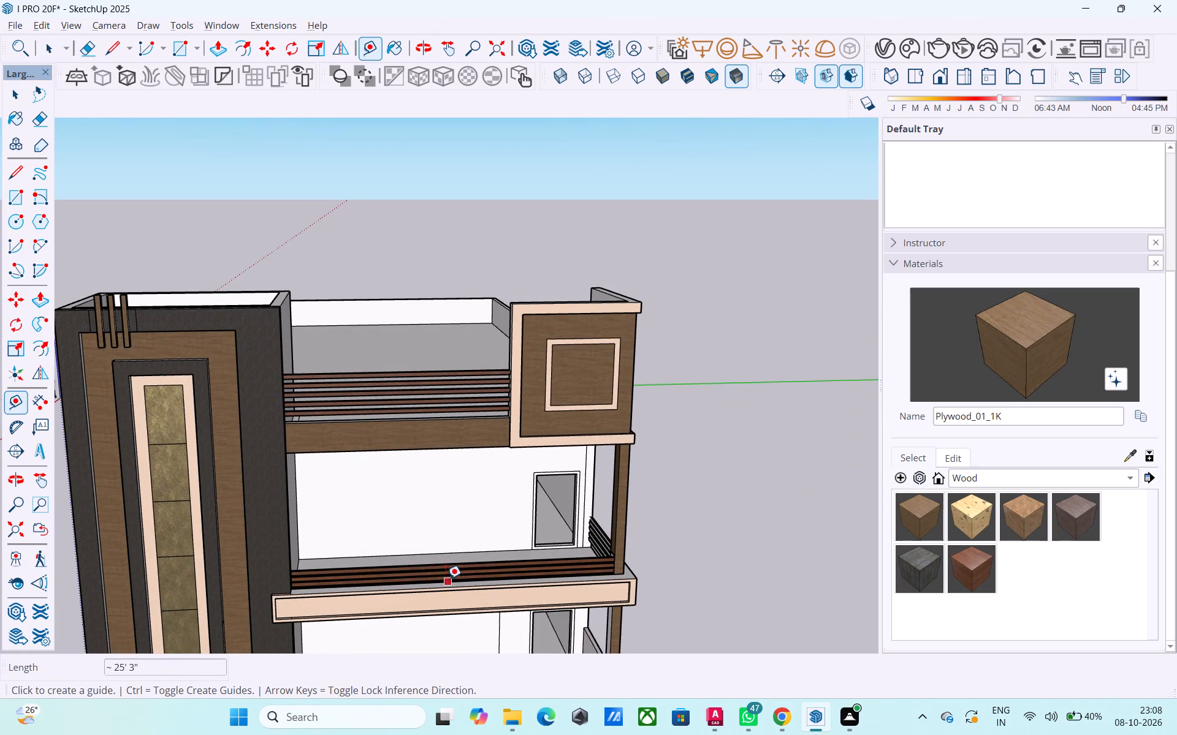
{"action": "scroll", "coordinate": [425, 587], "scroll_direction": "up", "scroll_amount": 2}
{"action": "left_click", "coordinate": [416, 551]}
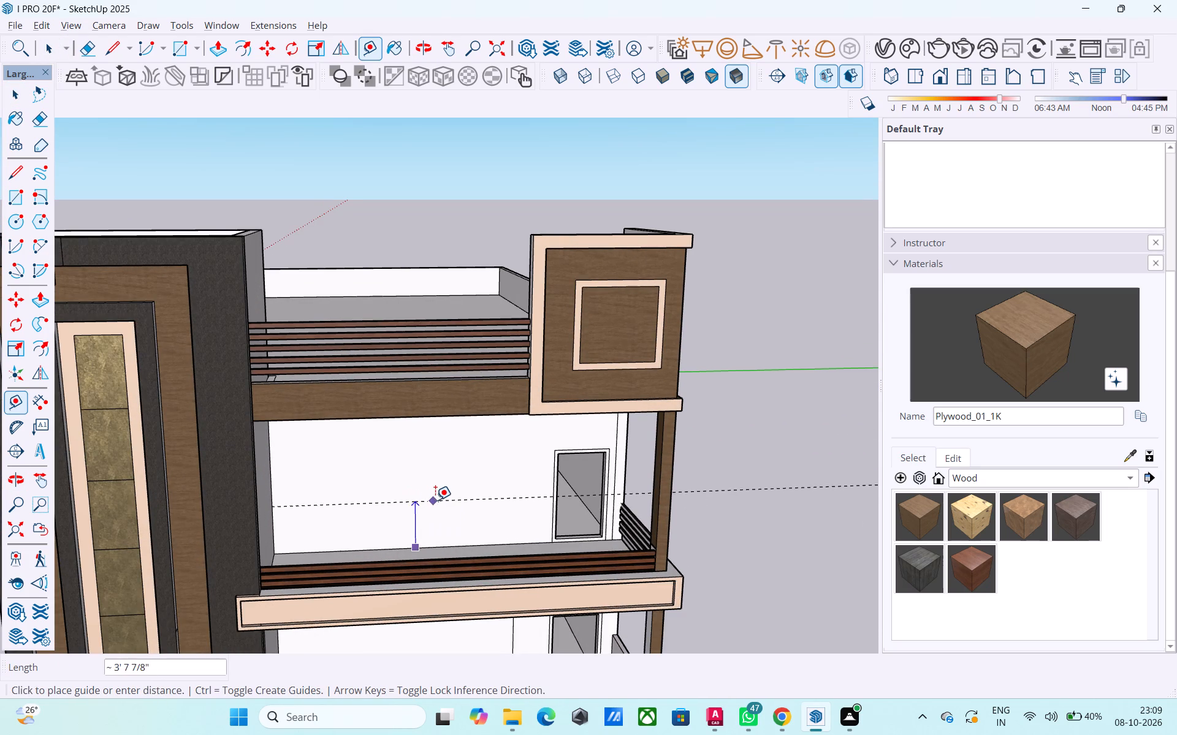
{"action": "type", "text": "3."}
{"action": "key", "text": "BackSpace"}
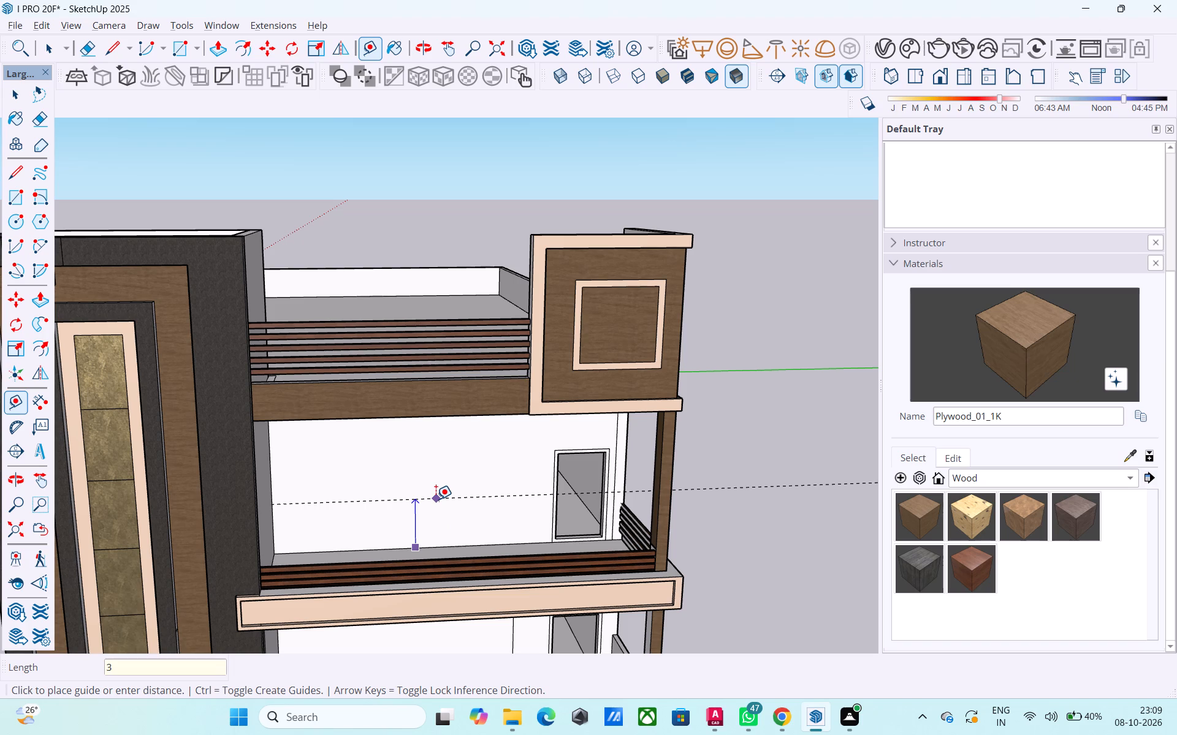
{"action": "key", "text": "apostrophe"}
{"action": "key", "text": "Return"}
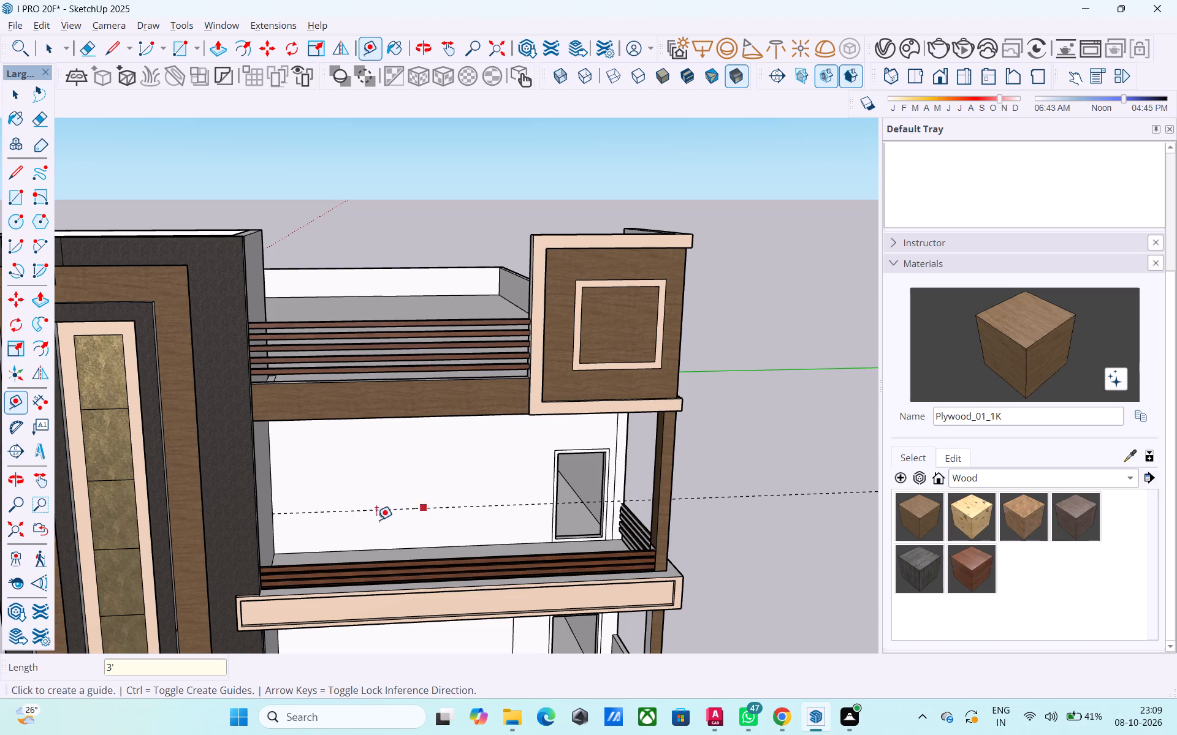
Place a vertical guide on the balcony's back wall about 12' 4" from its vertical edge at the tower side.
{"action": "middle_click_drag", "start_coordinate": [338, 521], "coordinate": [321, 556]}
{"action": "middle_click_drag", "start_coordinate": [322, 500], "coordinate": [288, 488]}
{"action": "scroll", "coordinate": [284, 484], "scroll_direction": "up", "scroll_amount": 4}
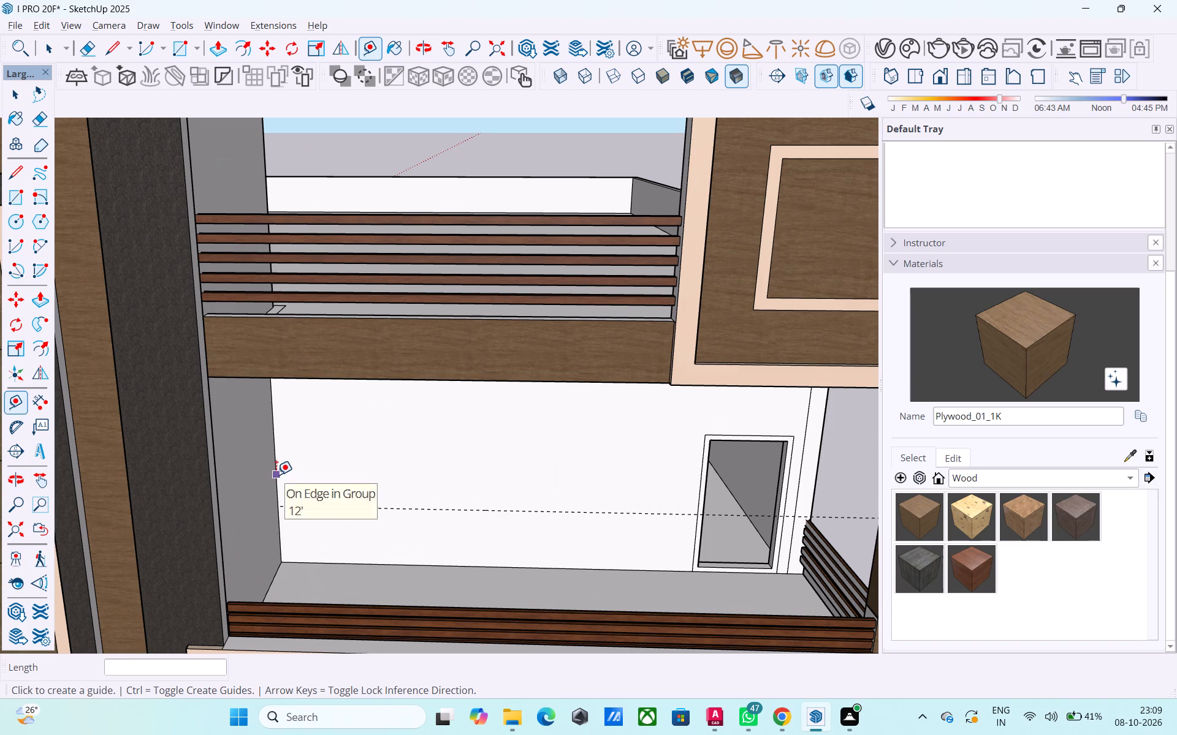
{"action": "left_click", "coordinate": [276, 475]}
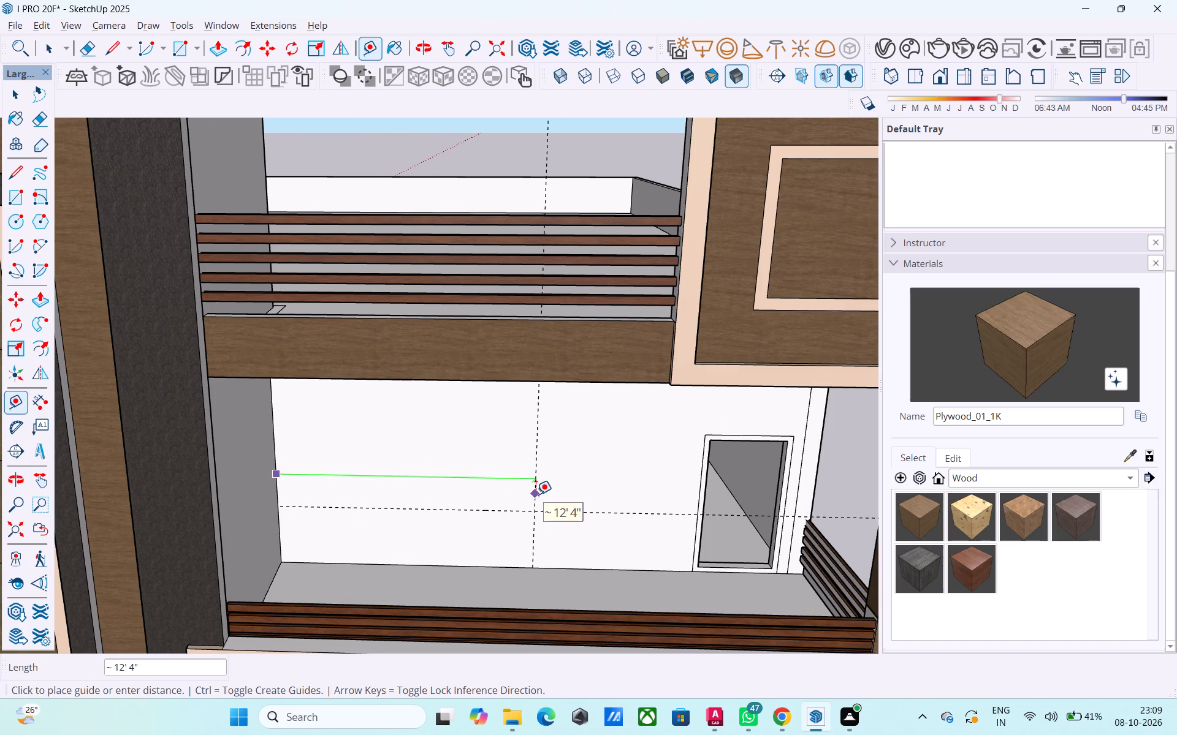
{"action": "left_click", "coordinate": [537, 494]}
Draw a 4' by 4' rectangle on the back wall, rising from the intersection of the two guides towards the door.
{"action": "key", "text": "r"}
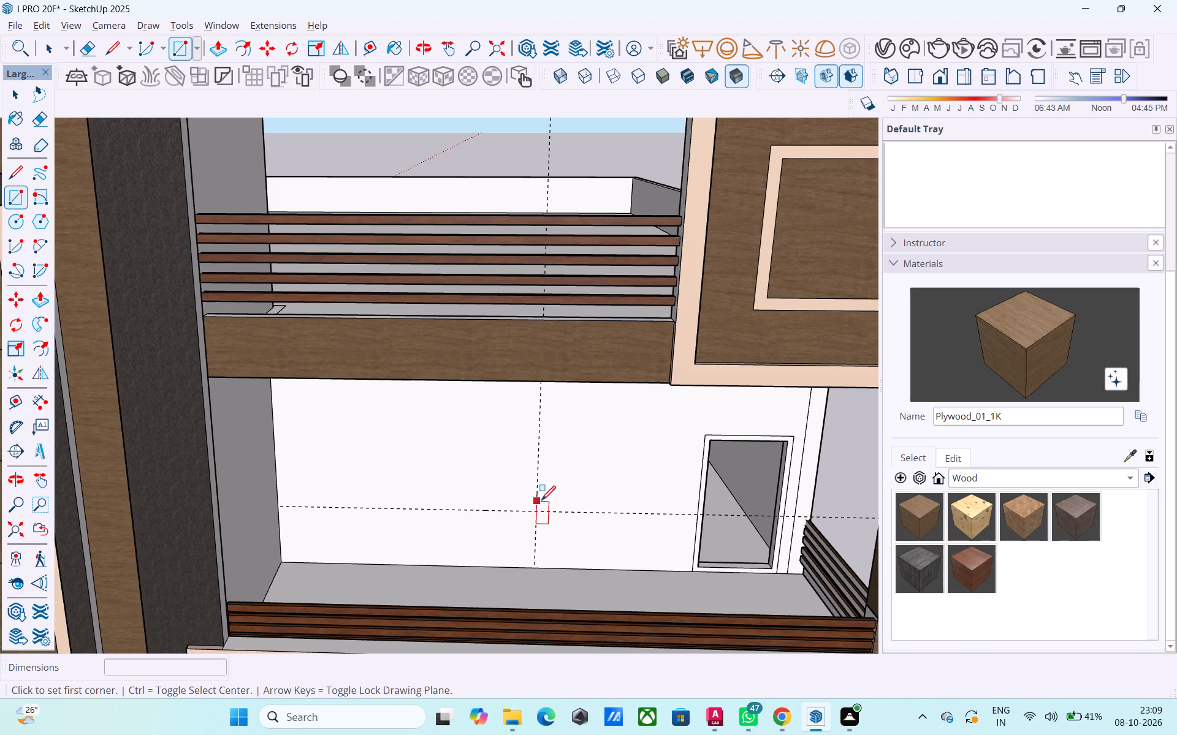
{"action": "left_click", "coordinate": [538, 510]}
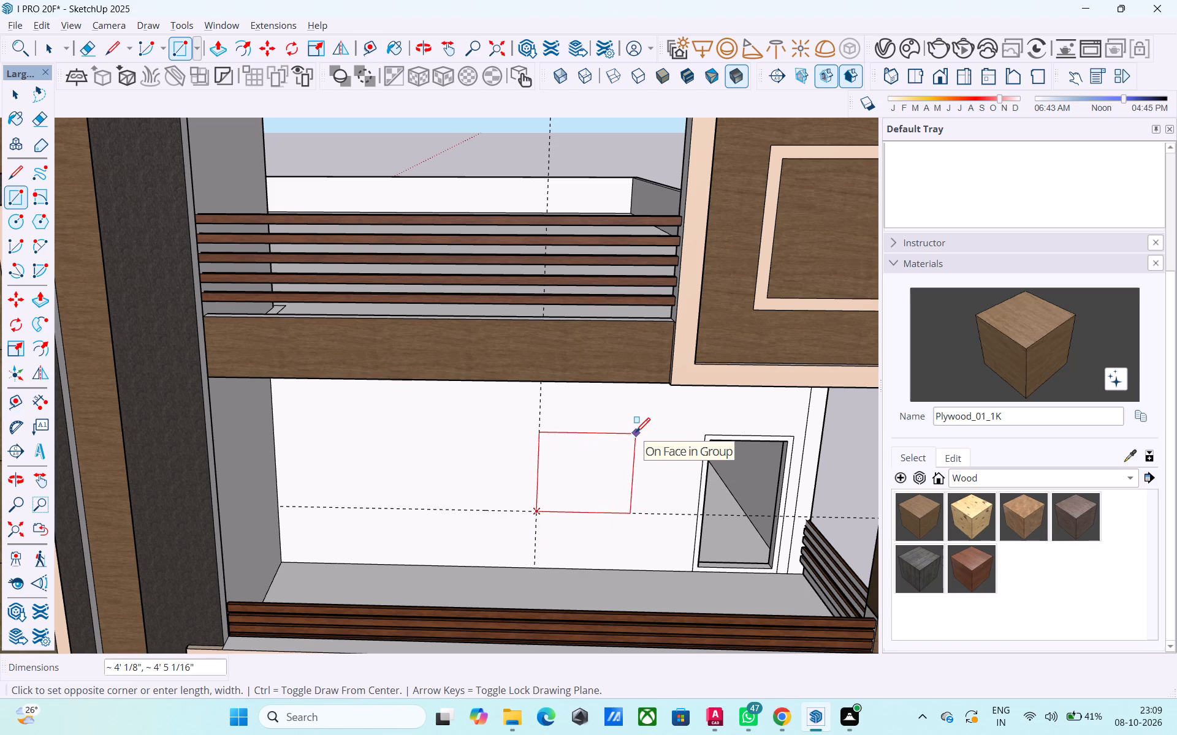
{"action": "type", "text": "4',"}
{"action": "type", "text": "4'"}
{"action": "key", "text": "Return"}
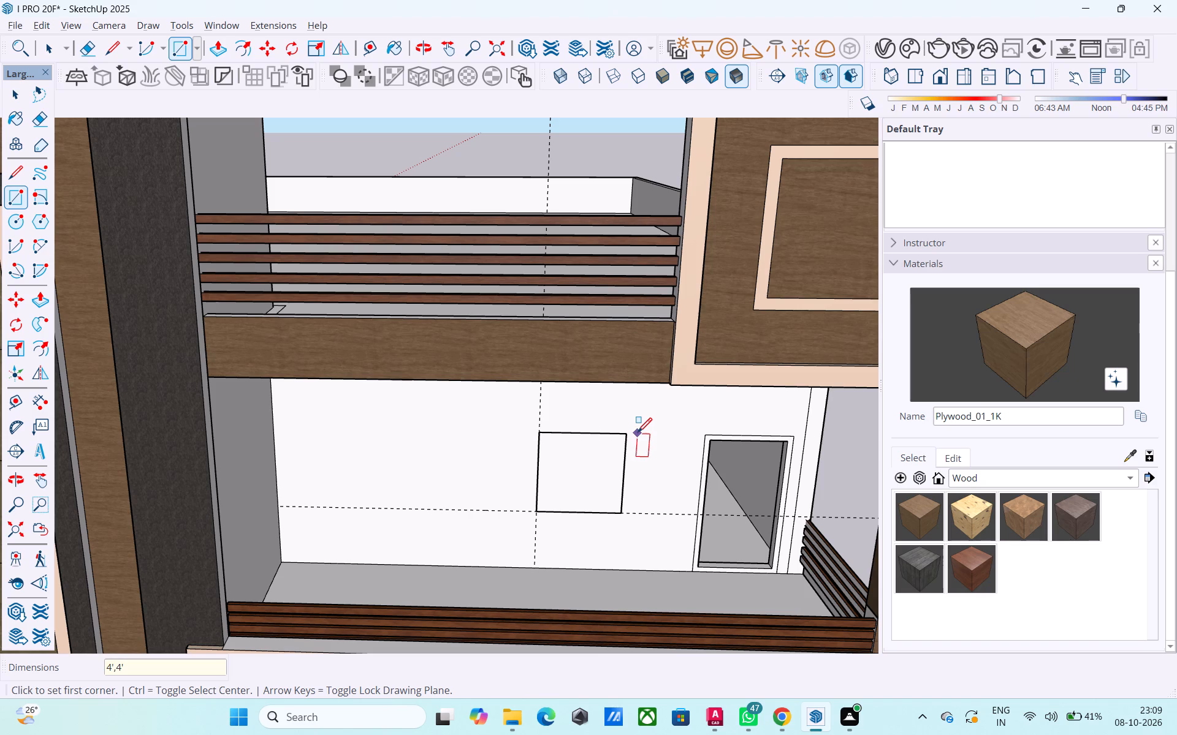
Offset the square's outline 3" inward to form a window frame border.
{"action": "key", "text": "space"}
{"action": "left_click", "coordinate": [584, 475]}
{"action": "key", "text": "f"}
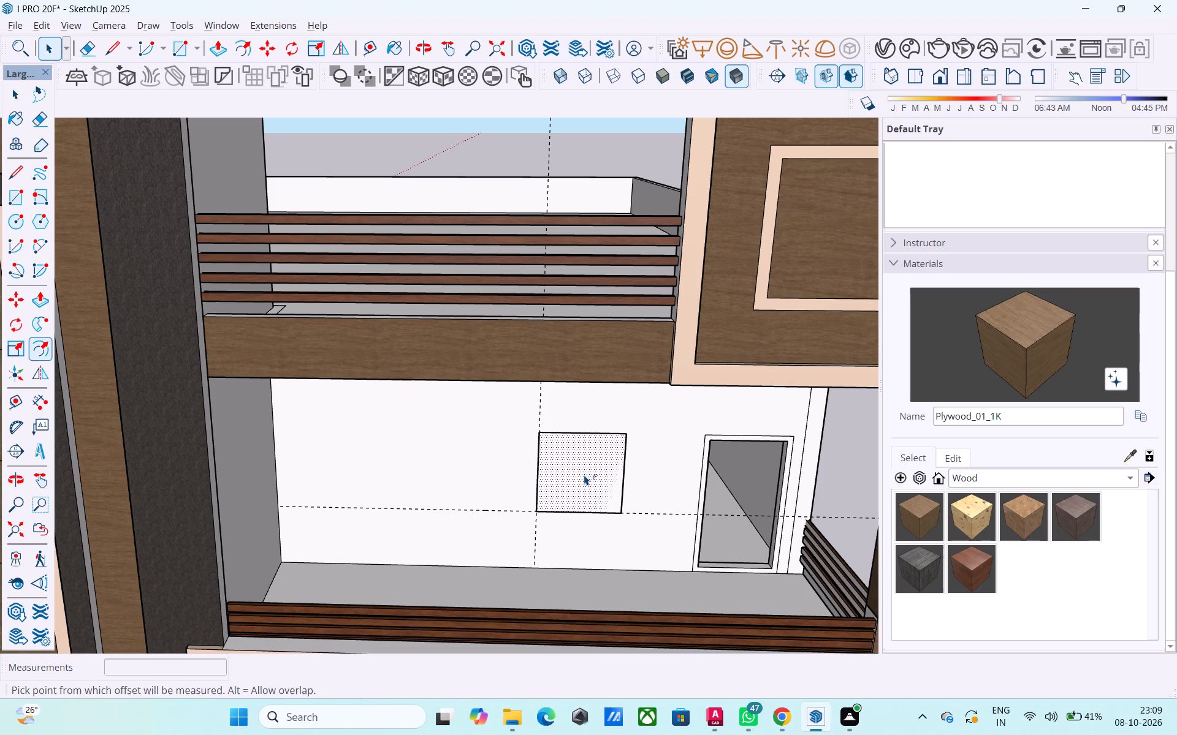
{"action": "left_click", "coordinate": [584, 475]}
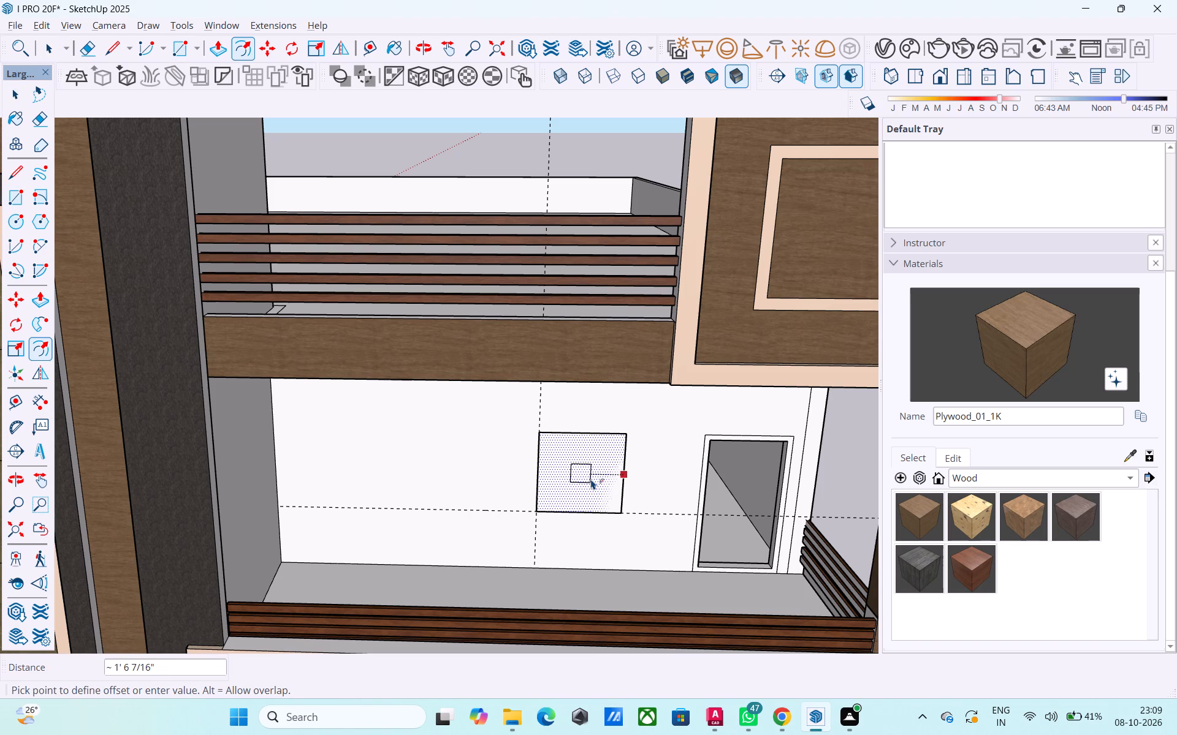
{"action": "type", "text": "3\""}
{"action": "key", "text": "Return"}
Draw a vertical 3' 6" line through the middle of the inner square, from its upper edge to its lower edge.
{"action": "key", "text": "l"}
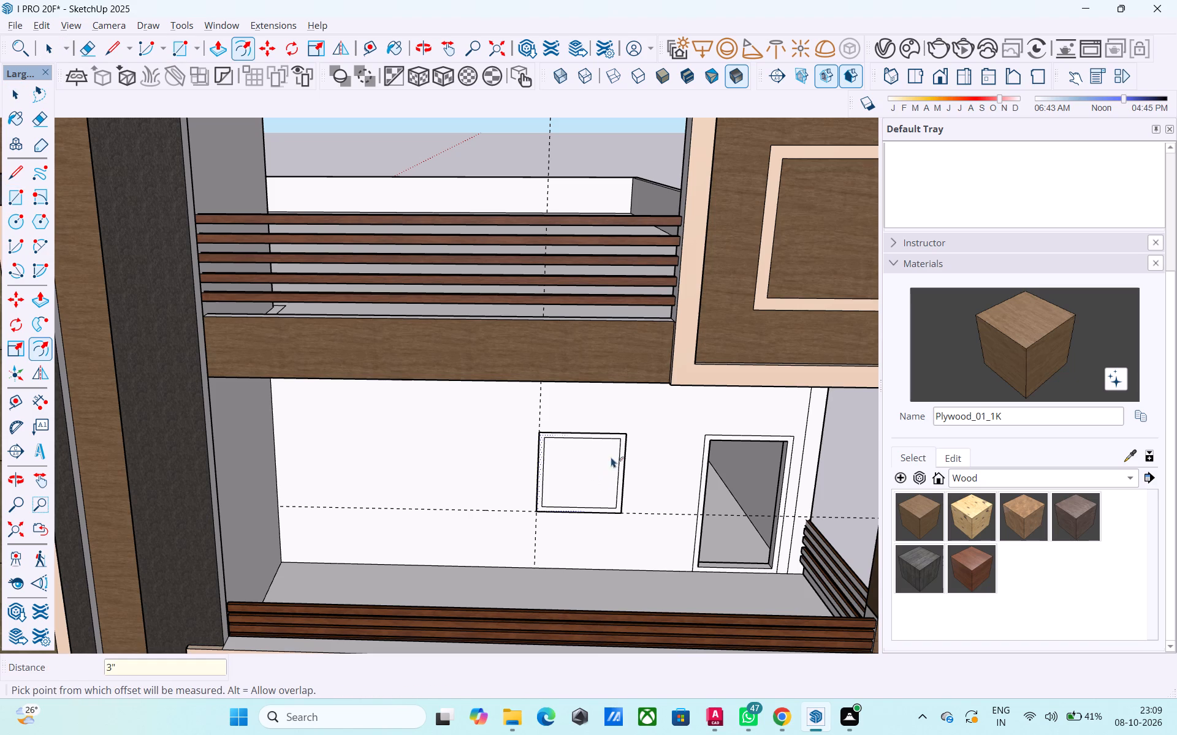
{"action": "scroll", "coordinate": [582, 445], "scroll_direction": "up", "scroll_amount": 3}
{"action": "left_click_drag", "start_coordinate": [583, 437], "coordinate": [585, 449]}
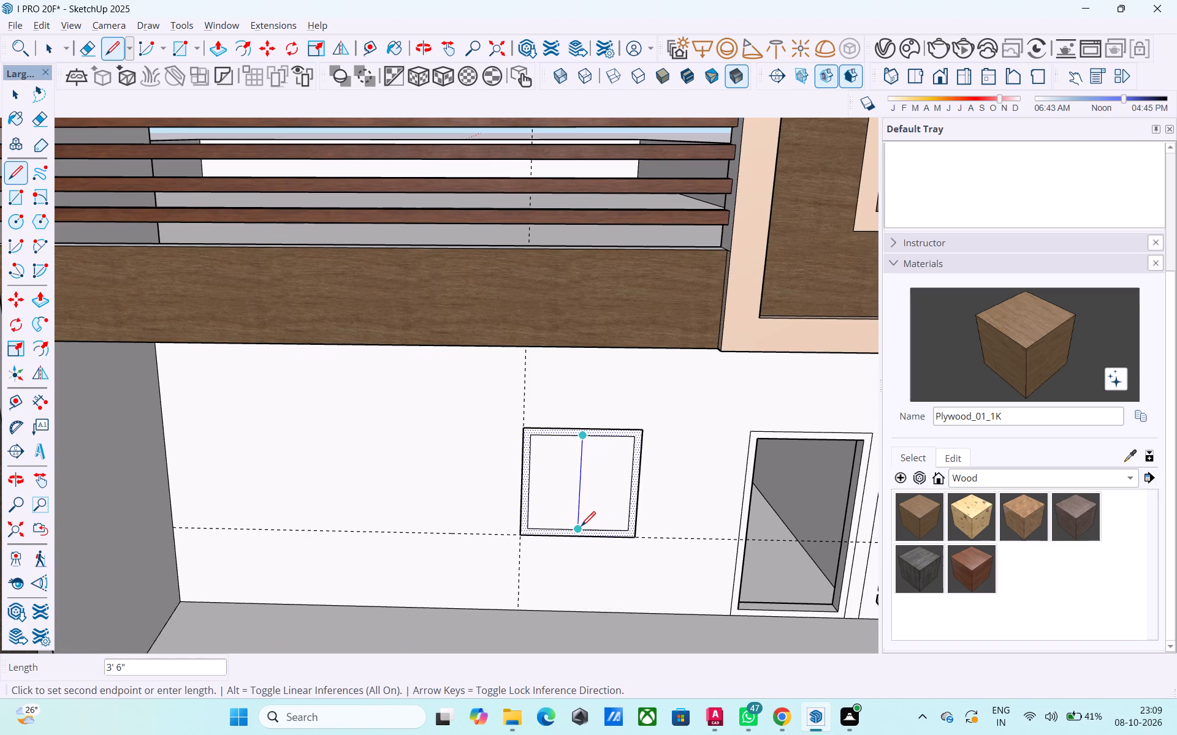
{"action": "left_click", "coordinate": [581, 527]}
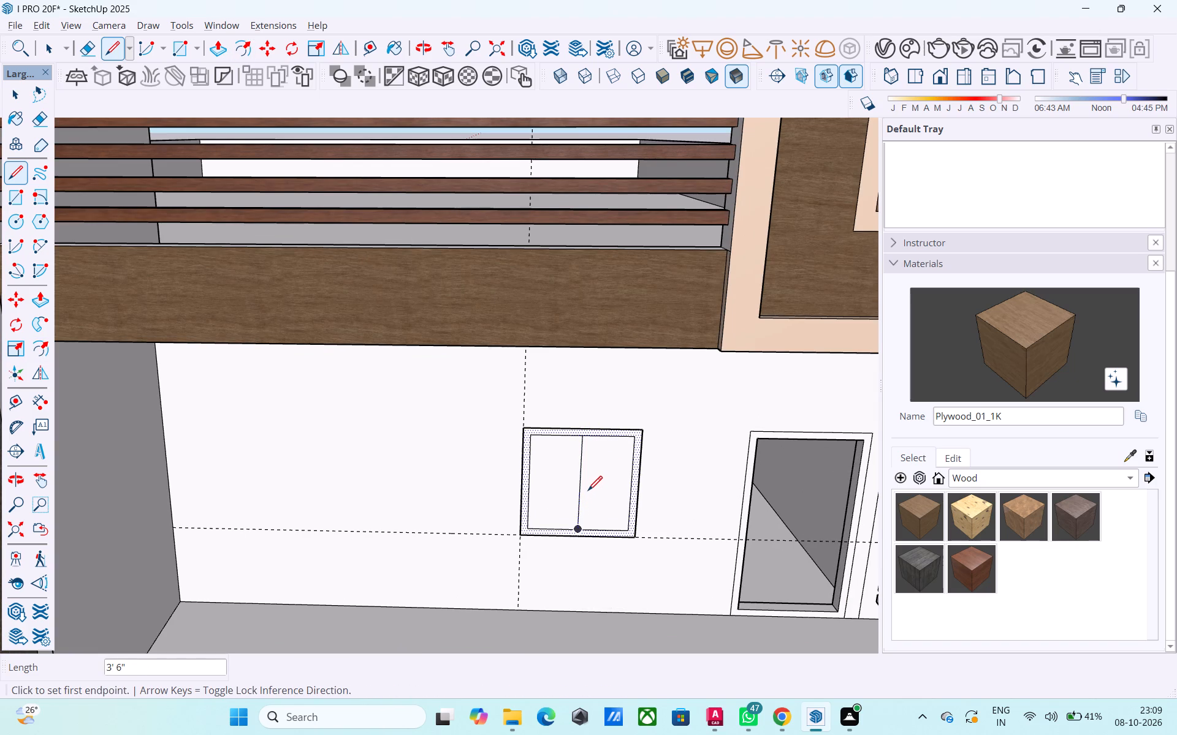
{"action": "key", "text": "space"}
Copy the window's vertical centre line 1" to each side to outline the mullion.
{"action": "scroll", "coordinate": [582, 469], "scroll_direction": "up", "scroll_amount": 2}
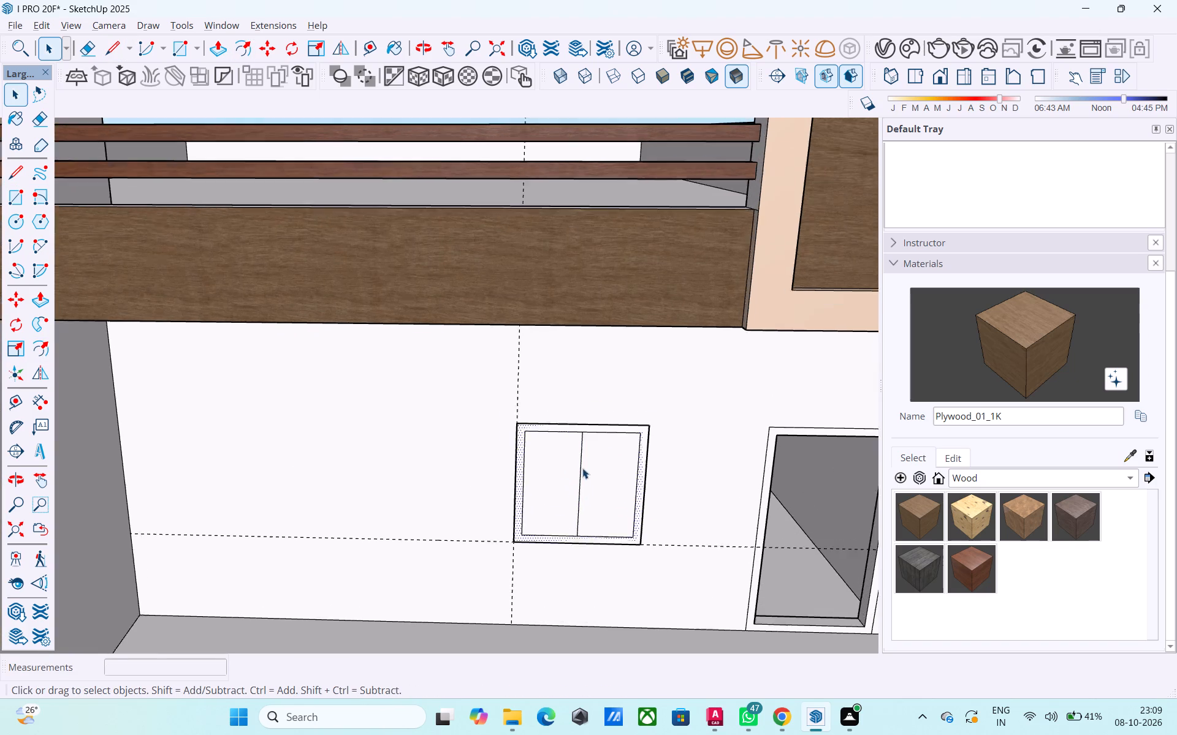
{"action": "scroll", "coordinate": [582, 468], "scroll_direction": "up", "scroll_amount": 9}
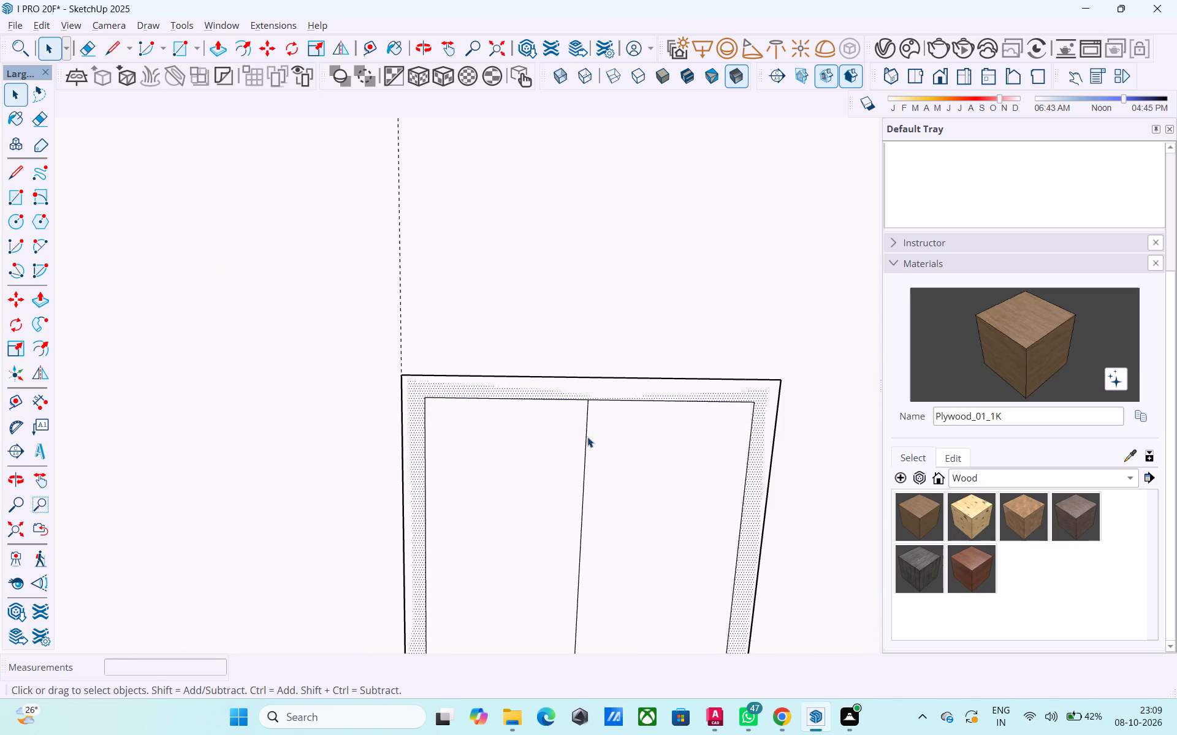
{"action": "left_click", "coordinate": [588, 437]}
{"action": "key", "text": "m"}
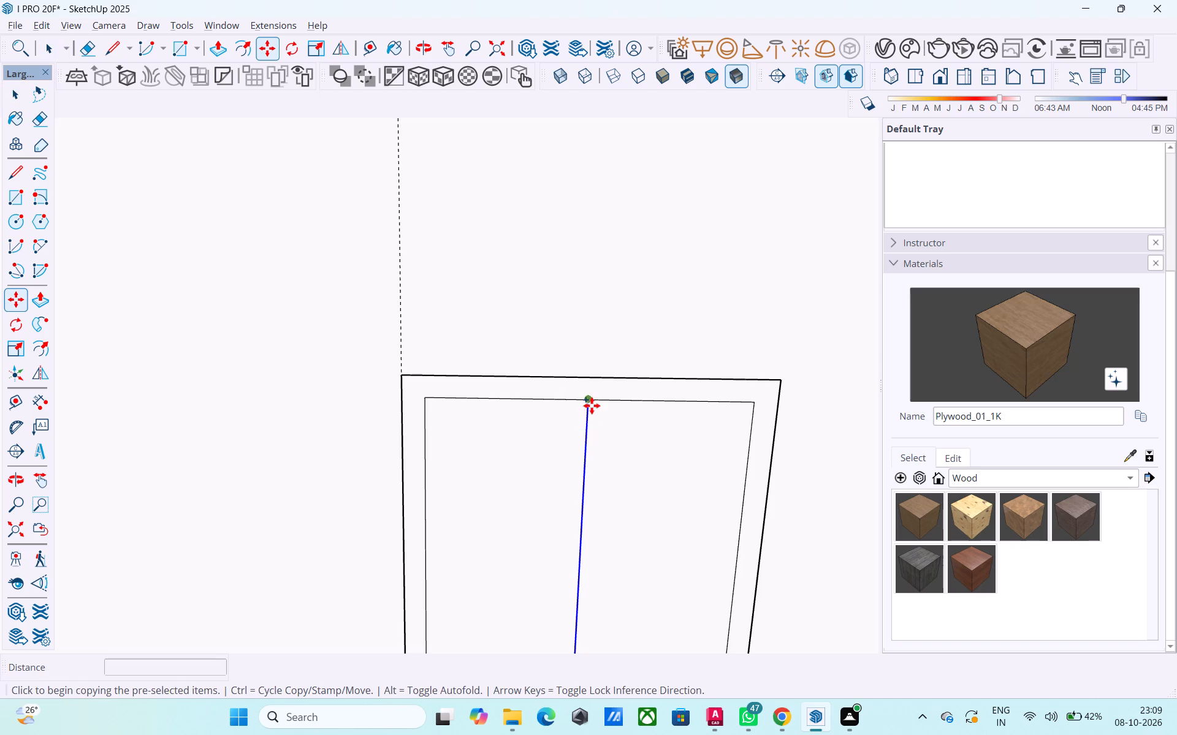
{"action": "left_click", "coordinate": [592, 405]}
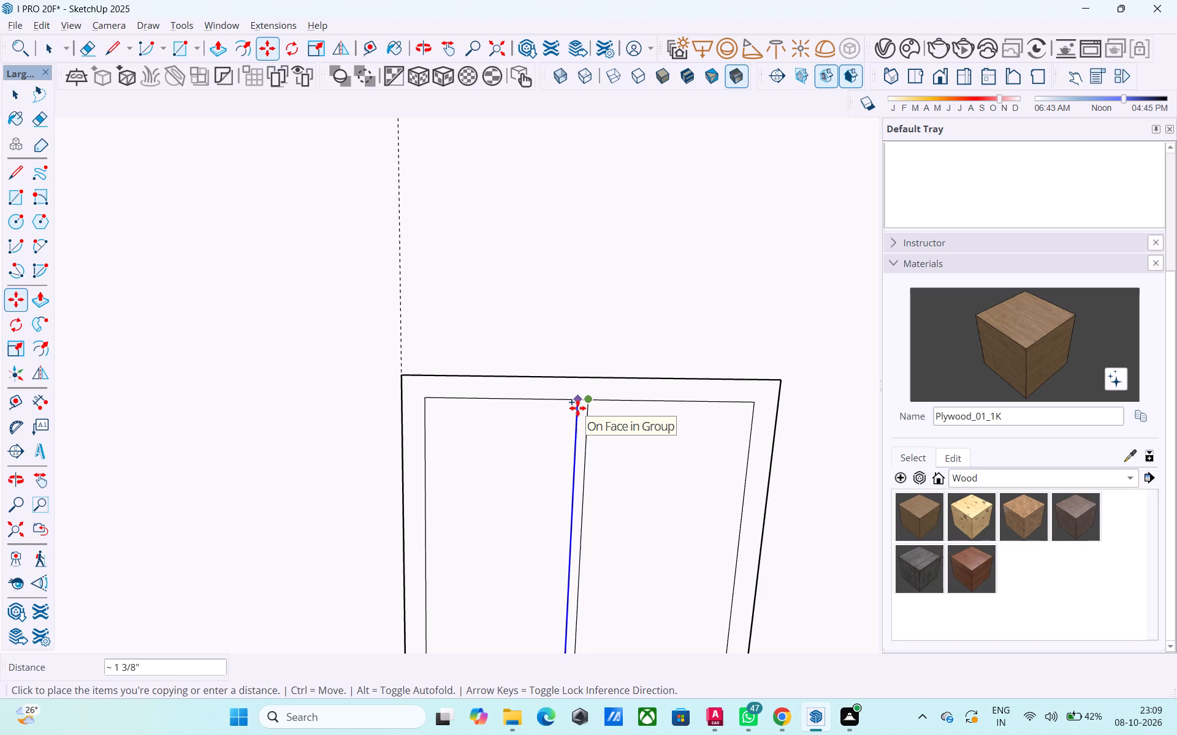
{"action": "type", "text": "1\""}
{"action": "key", "text": "Return"}
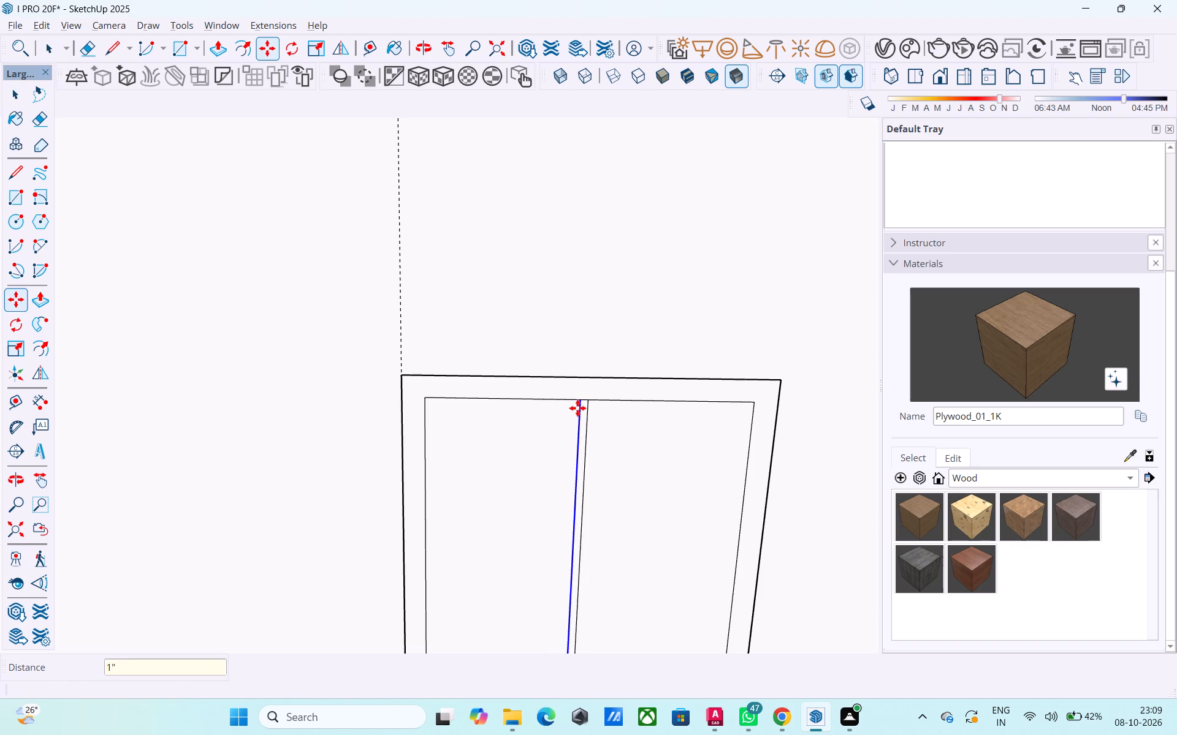
{"action": "key", "text": "space"}
{"action": "left_click", "coordinate": [587, 425]}
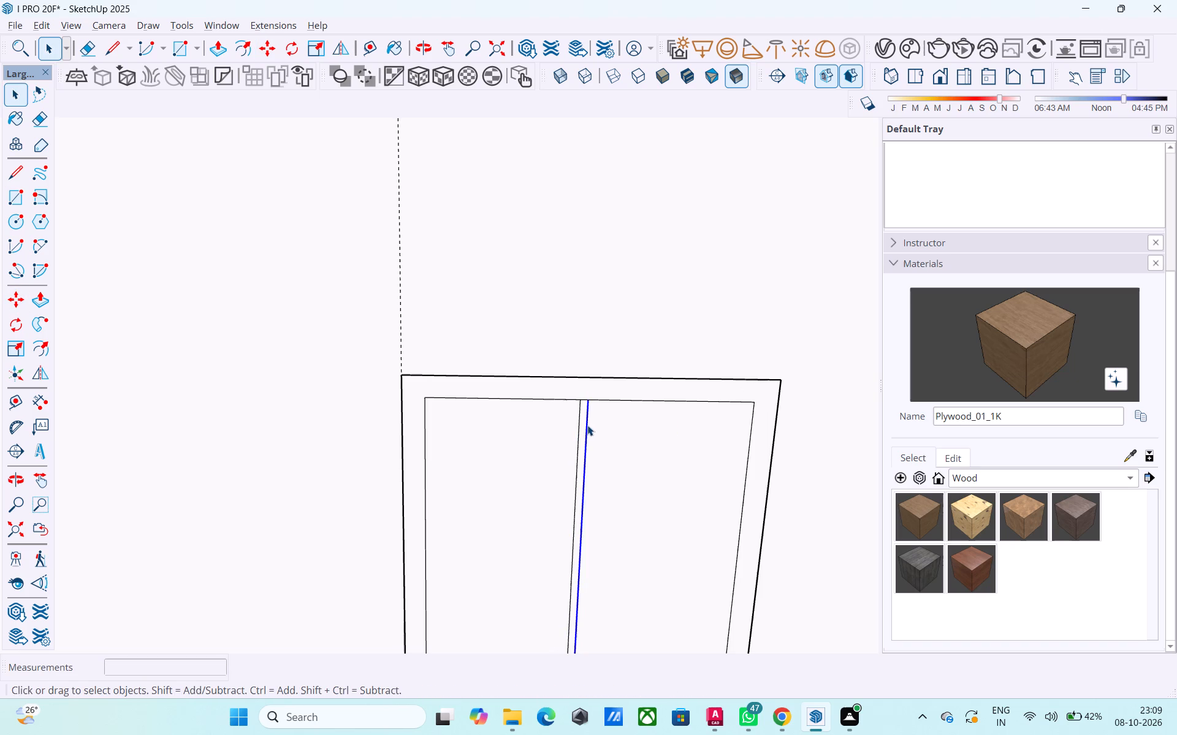
{"action": "key", "text": "comma"}
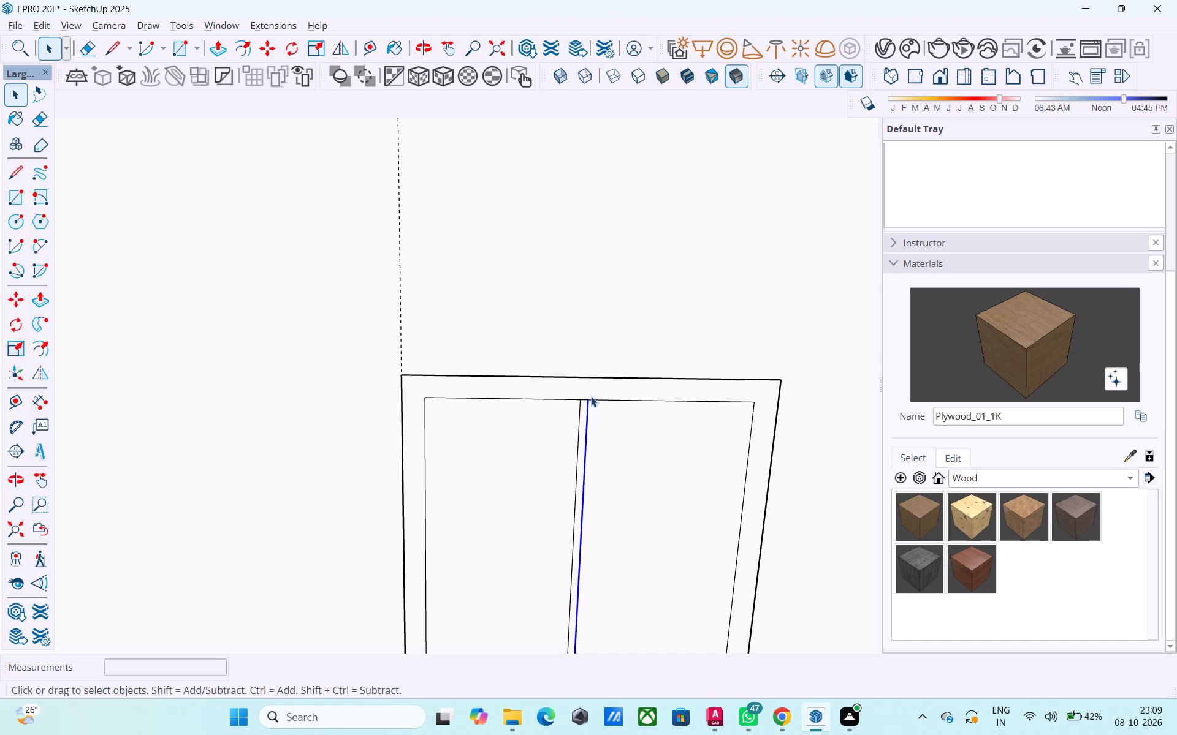
{"action": "key", "text": "m"}
{"action": "left_click", "coordinate": [587, 402]}
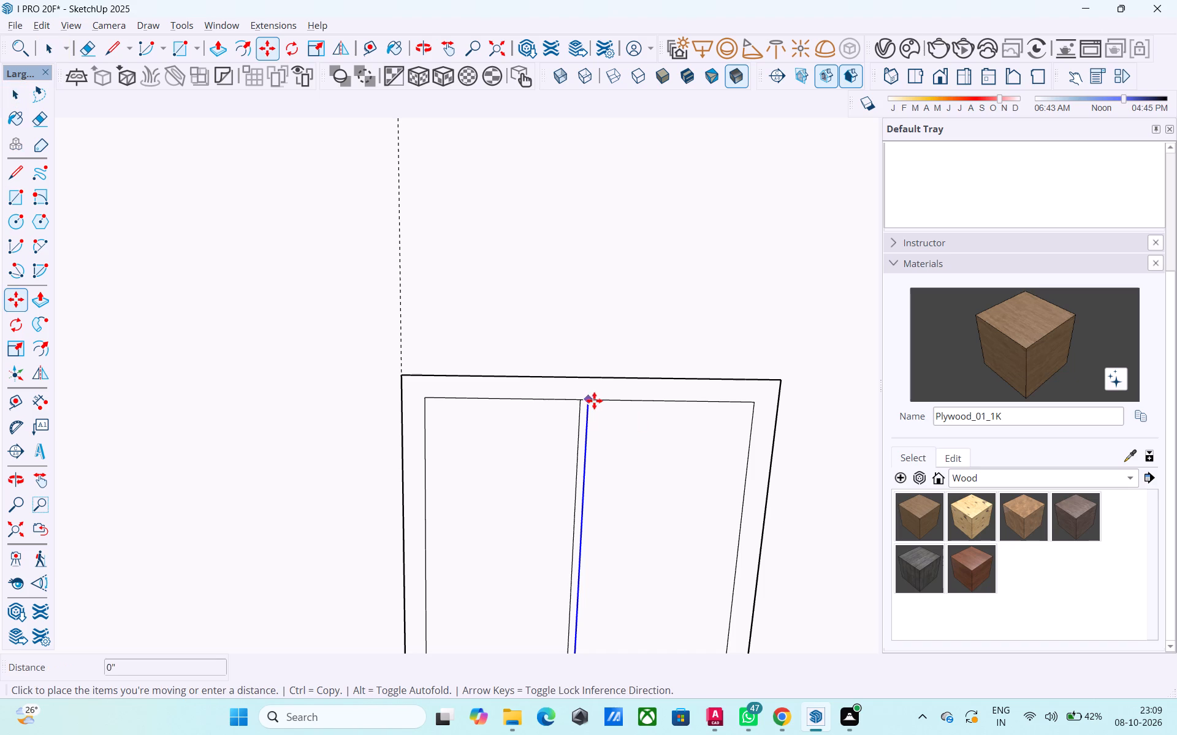
{"action": "left_click", "coordinate": [600, 403]}
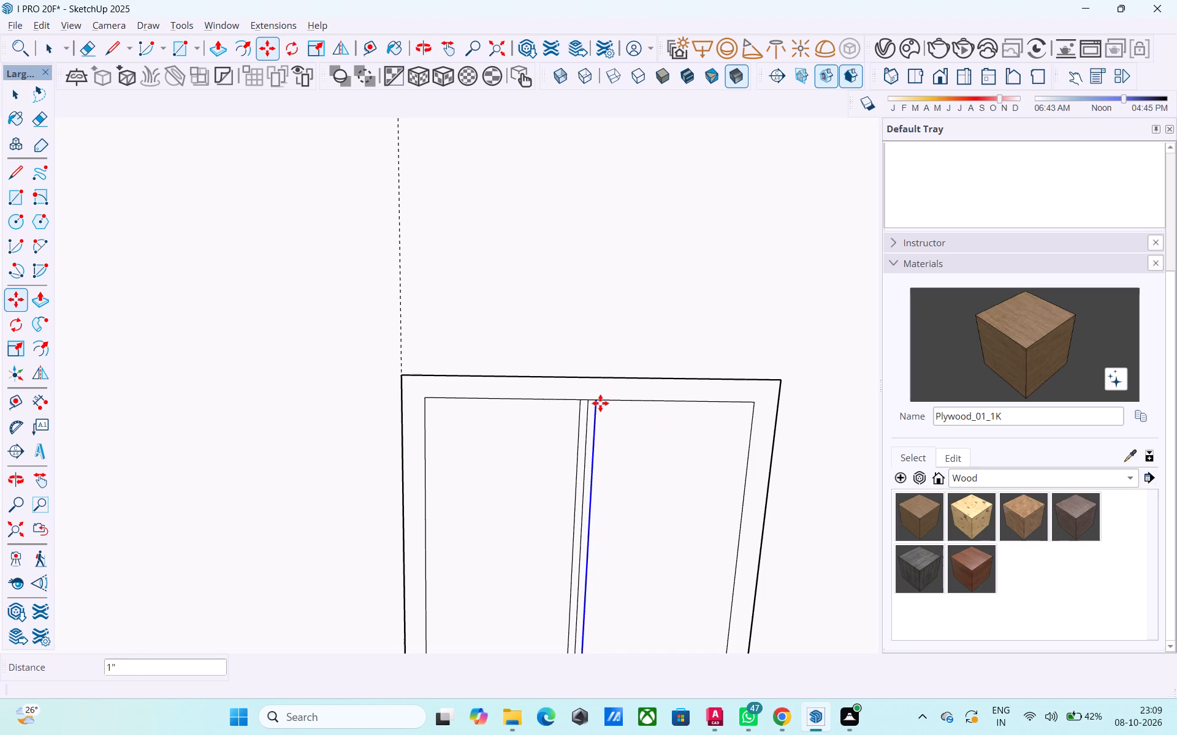
Delete the original centre line between the two mullion lines.
{"action": "key", "text": "space"}
{"action": "left_click", "coordinate": [586, 437]}
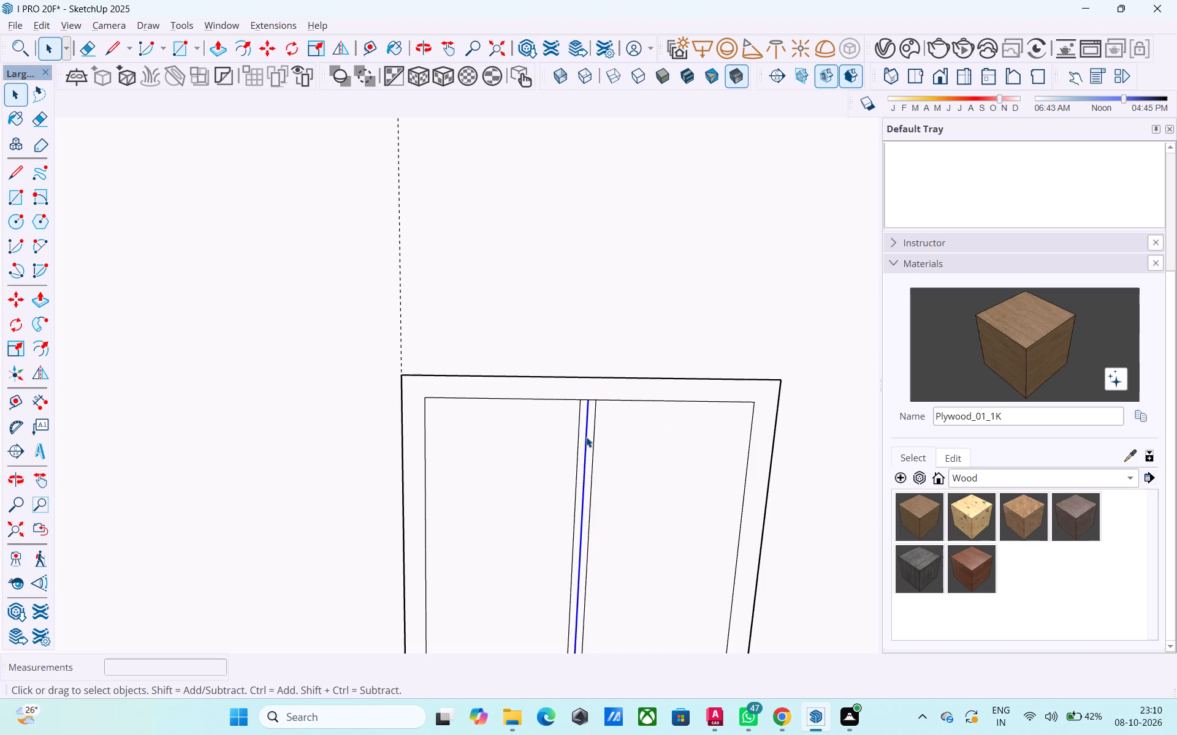
{"action": "key", "text": "Delete"}
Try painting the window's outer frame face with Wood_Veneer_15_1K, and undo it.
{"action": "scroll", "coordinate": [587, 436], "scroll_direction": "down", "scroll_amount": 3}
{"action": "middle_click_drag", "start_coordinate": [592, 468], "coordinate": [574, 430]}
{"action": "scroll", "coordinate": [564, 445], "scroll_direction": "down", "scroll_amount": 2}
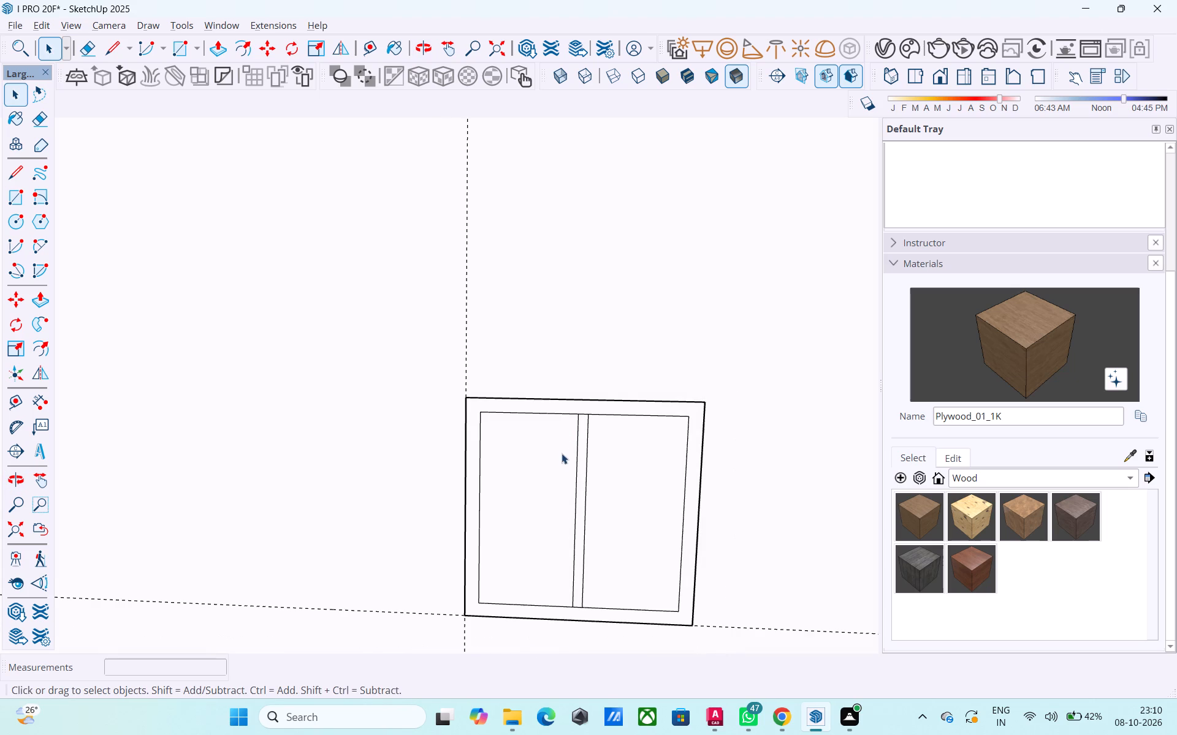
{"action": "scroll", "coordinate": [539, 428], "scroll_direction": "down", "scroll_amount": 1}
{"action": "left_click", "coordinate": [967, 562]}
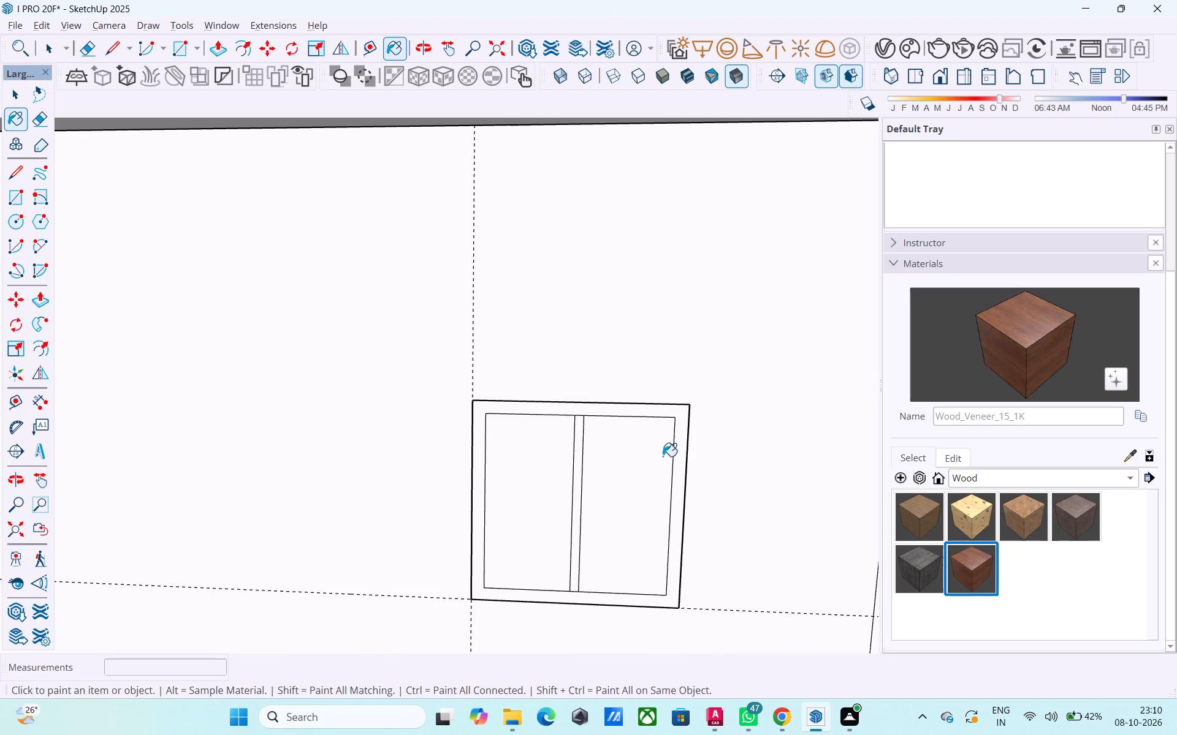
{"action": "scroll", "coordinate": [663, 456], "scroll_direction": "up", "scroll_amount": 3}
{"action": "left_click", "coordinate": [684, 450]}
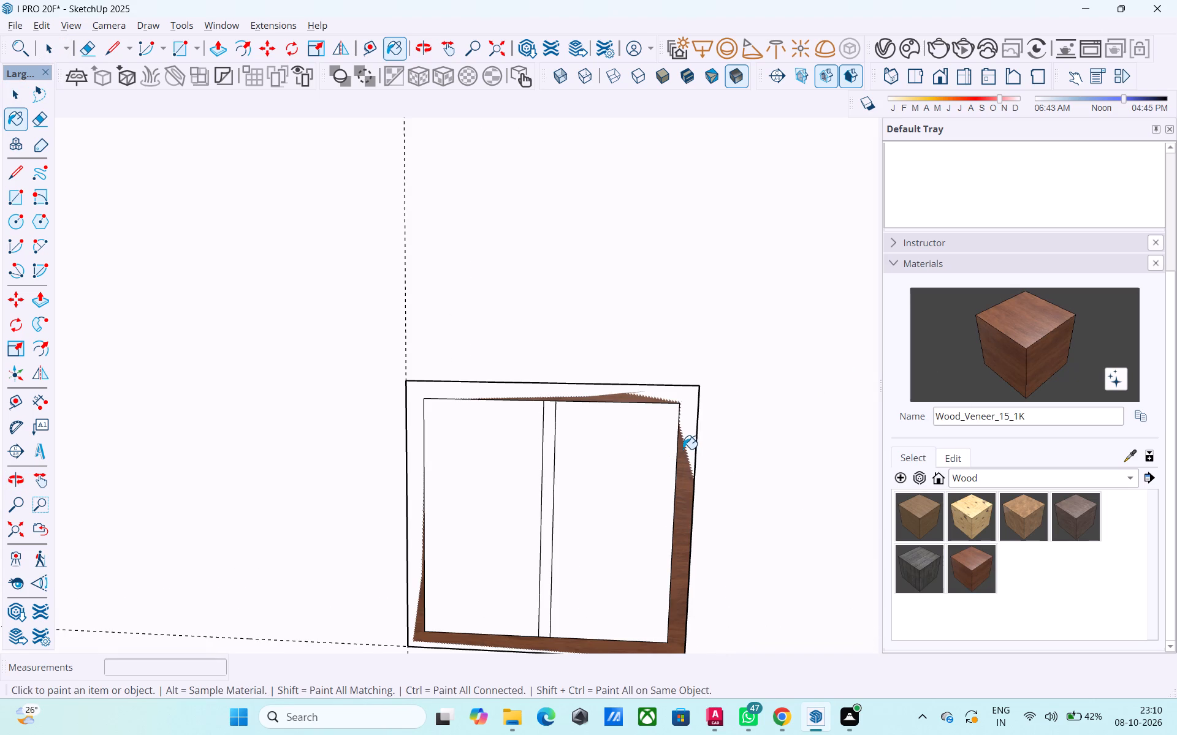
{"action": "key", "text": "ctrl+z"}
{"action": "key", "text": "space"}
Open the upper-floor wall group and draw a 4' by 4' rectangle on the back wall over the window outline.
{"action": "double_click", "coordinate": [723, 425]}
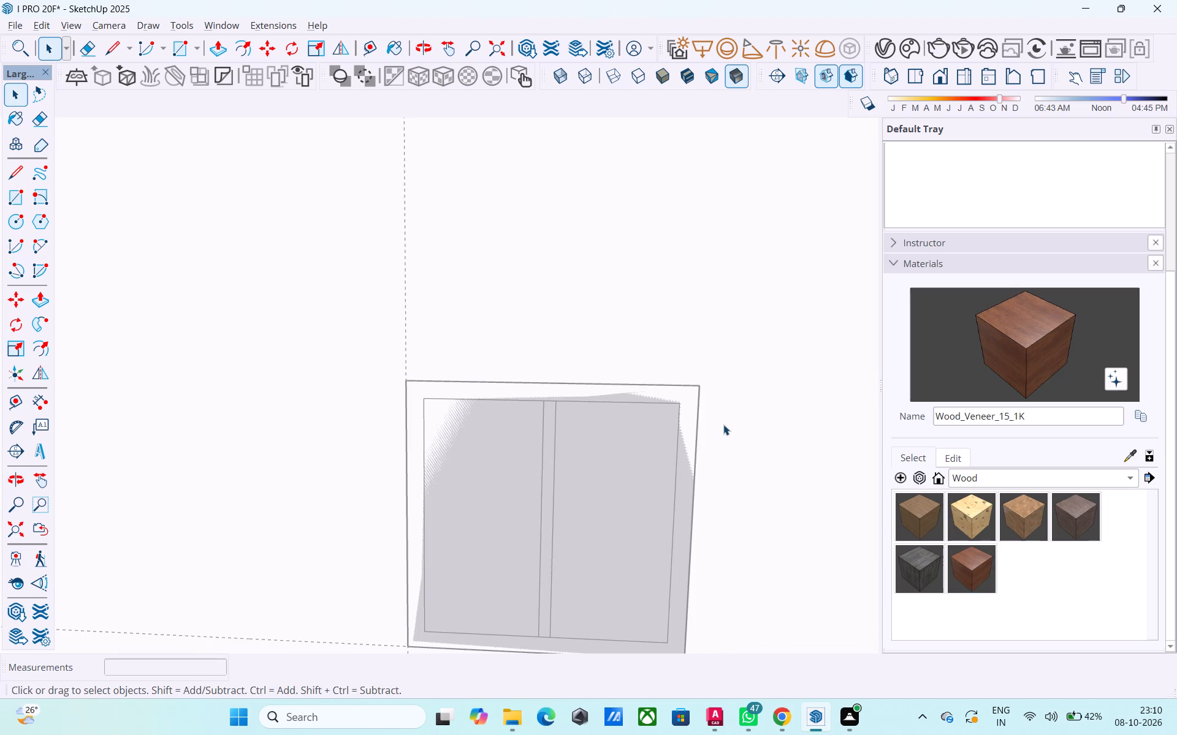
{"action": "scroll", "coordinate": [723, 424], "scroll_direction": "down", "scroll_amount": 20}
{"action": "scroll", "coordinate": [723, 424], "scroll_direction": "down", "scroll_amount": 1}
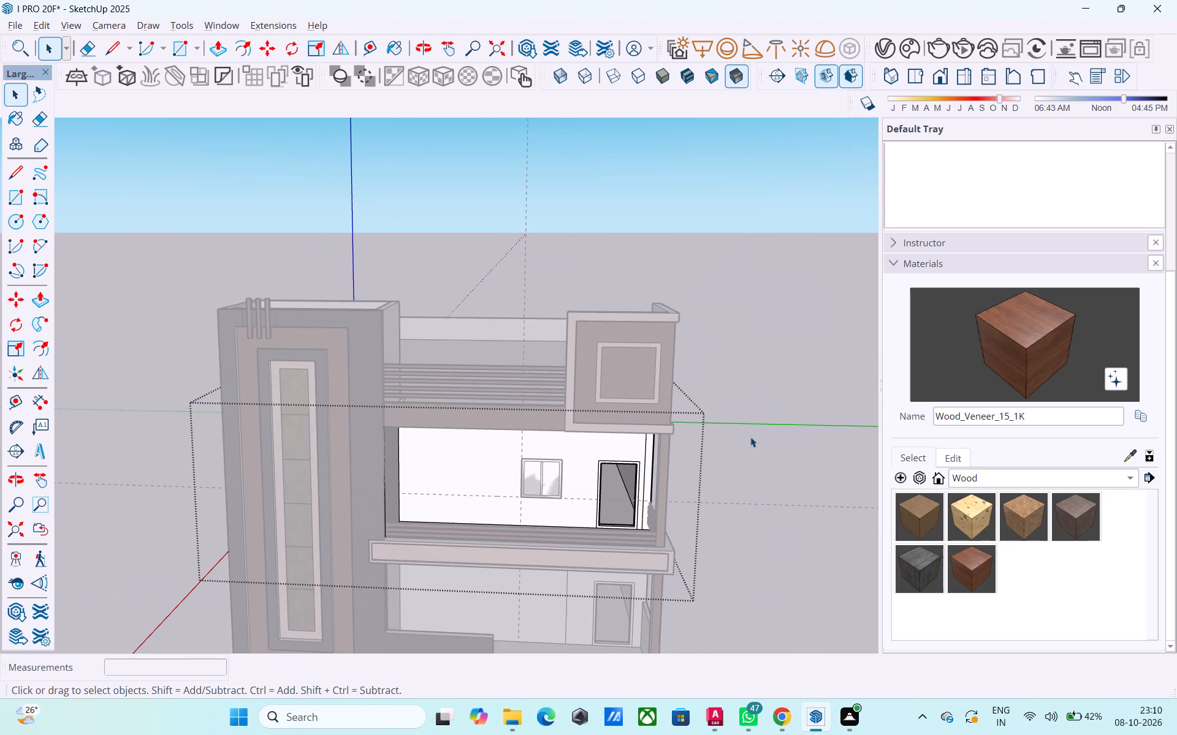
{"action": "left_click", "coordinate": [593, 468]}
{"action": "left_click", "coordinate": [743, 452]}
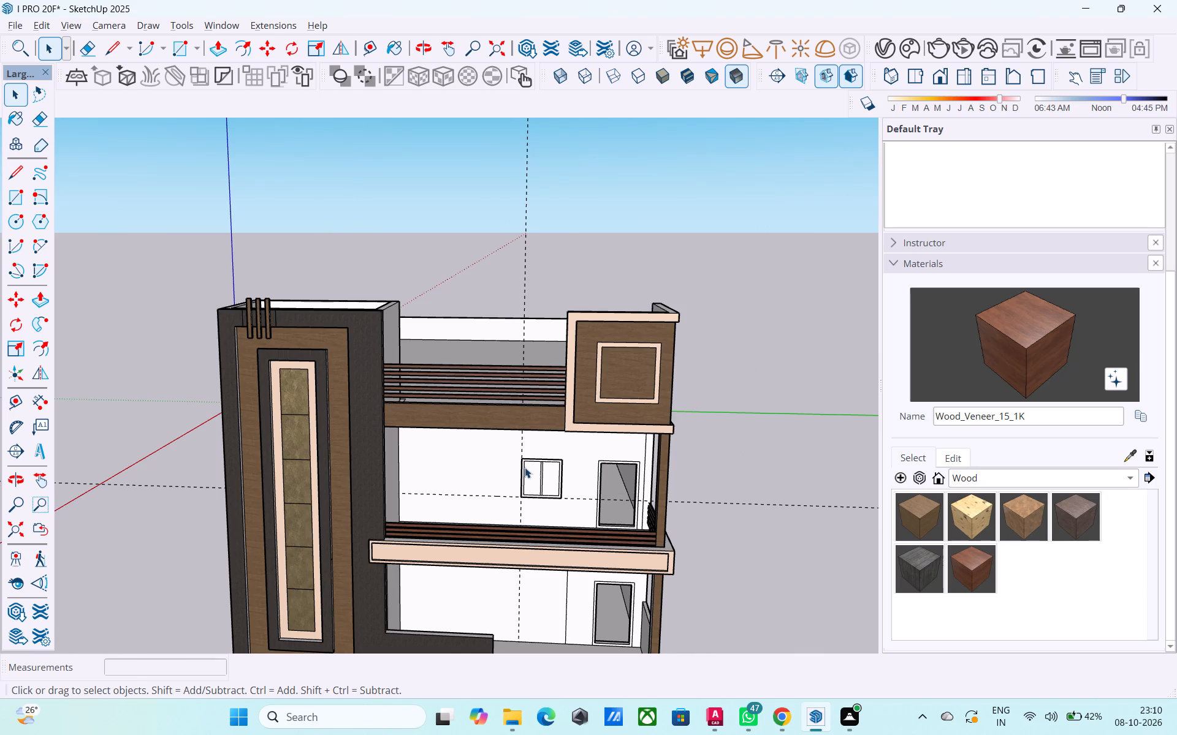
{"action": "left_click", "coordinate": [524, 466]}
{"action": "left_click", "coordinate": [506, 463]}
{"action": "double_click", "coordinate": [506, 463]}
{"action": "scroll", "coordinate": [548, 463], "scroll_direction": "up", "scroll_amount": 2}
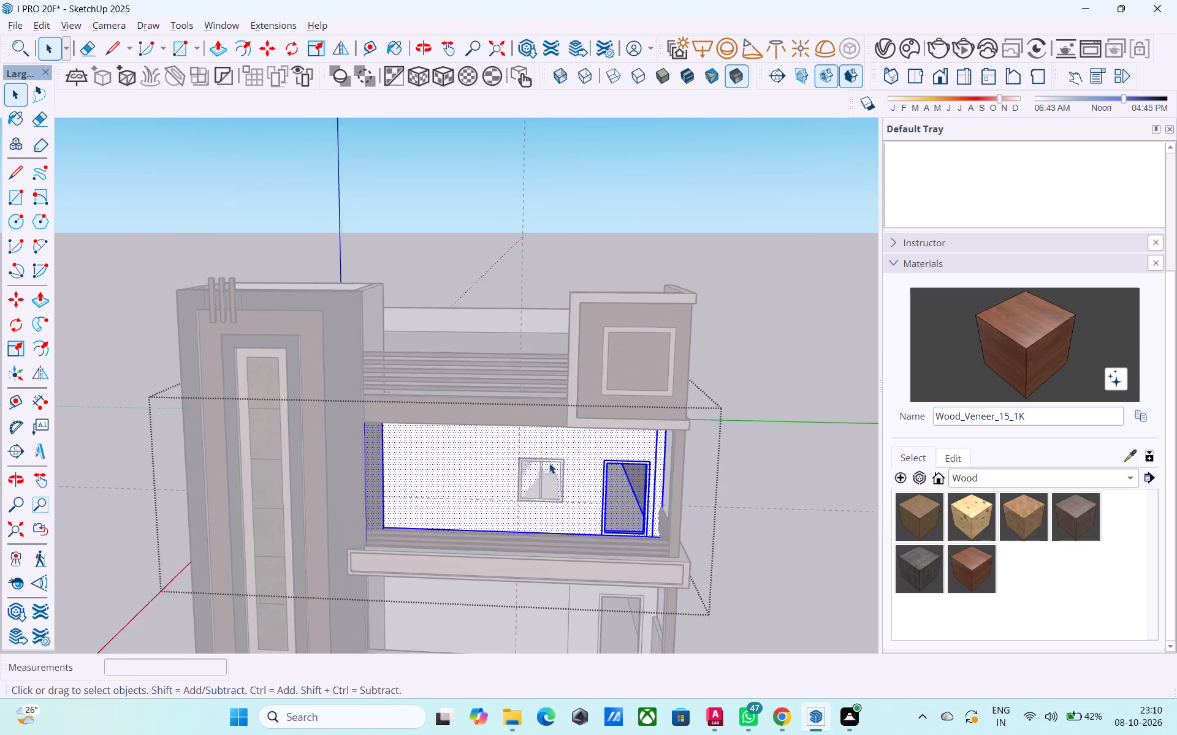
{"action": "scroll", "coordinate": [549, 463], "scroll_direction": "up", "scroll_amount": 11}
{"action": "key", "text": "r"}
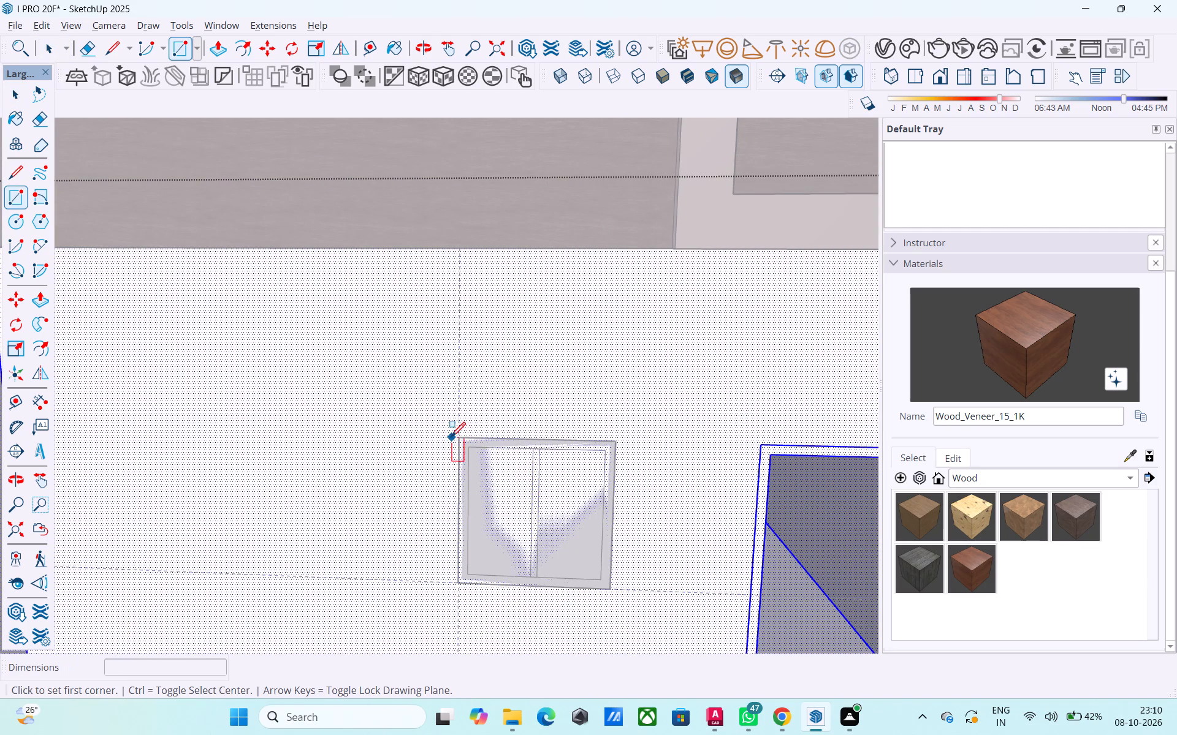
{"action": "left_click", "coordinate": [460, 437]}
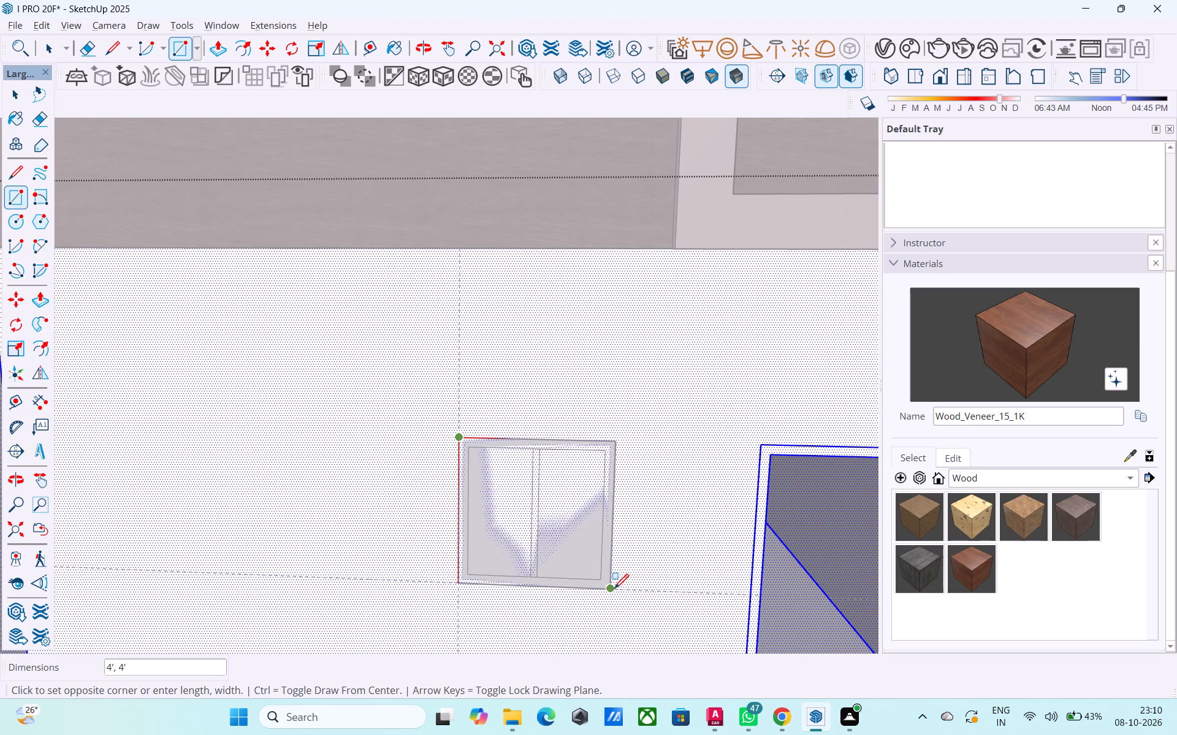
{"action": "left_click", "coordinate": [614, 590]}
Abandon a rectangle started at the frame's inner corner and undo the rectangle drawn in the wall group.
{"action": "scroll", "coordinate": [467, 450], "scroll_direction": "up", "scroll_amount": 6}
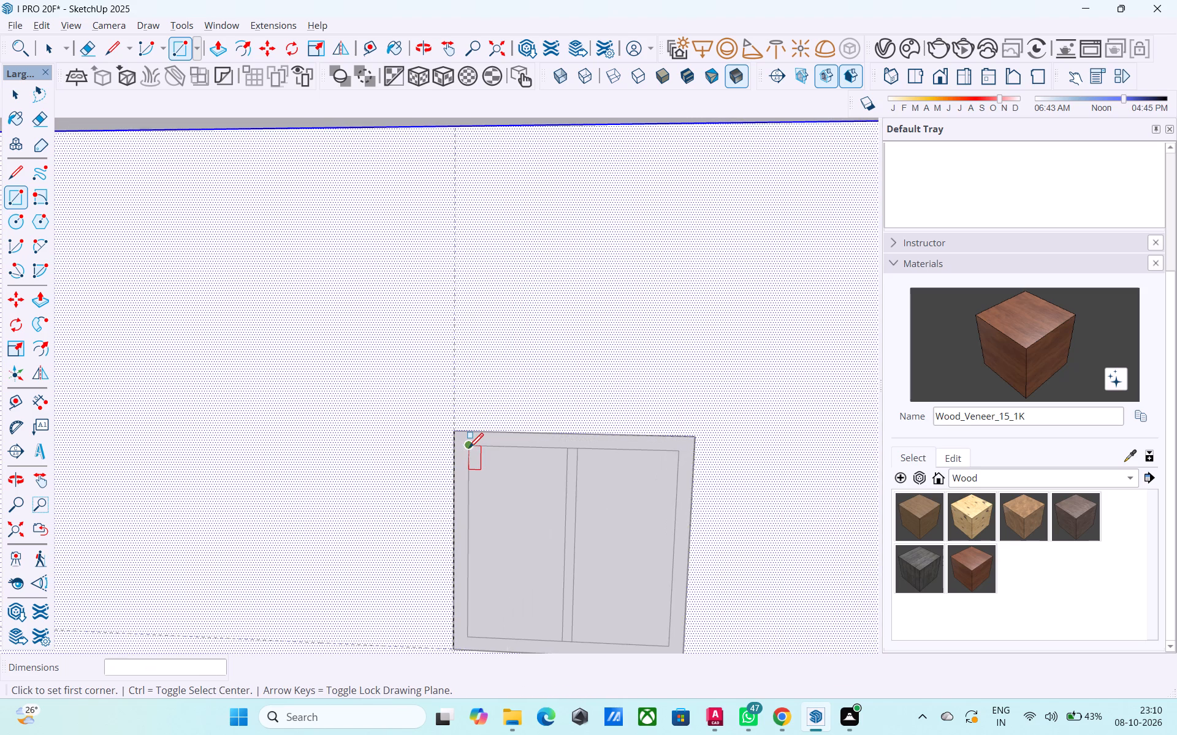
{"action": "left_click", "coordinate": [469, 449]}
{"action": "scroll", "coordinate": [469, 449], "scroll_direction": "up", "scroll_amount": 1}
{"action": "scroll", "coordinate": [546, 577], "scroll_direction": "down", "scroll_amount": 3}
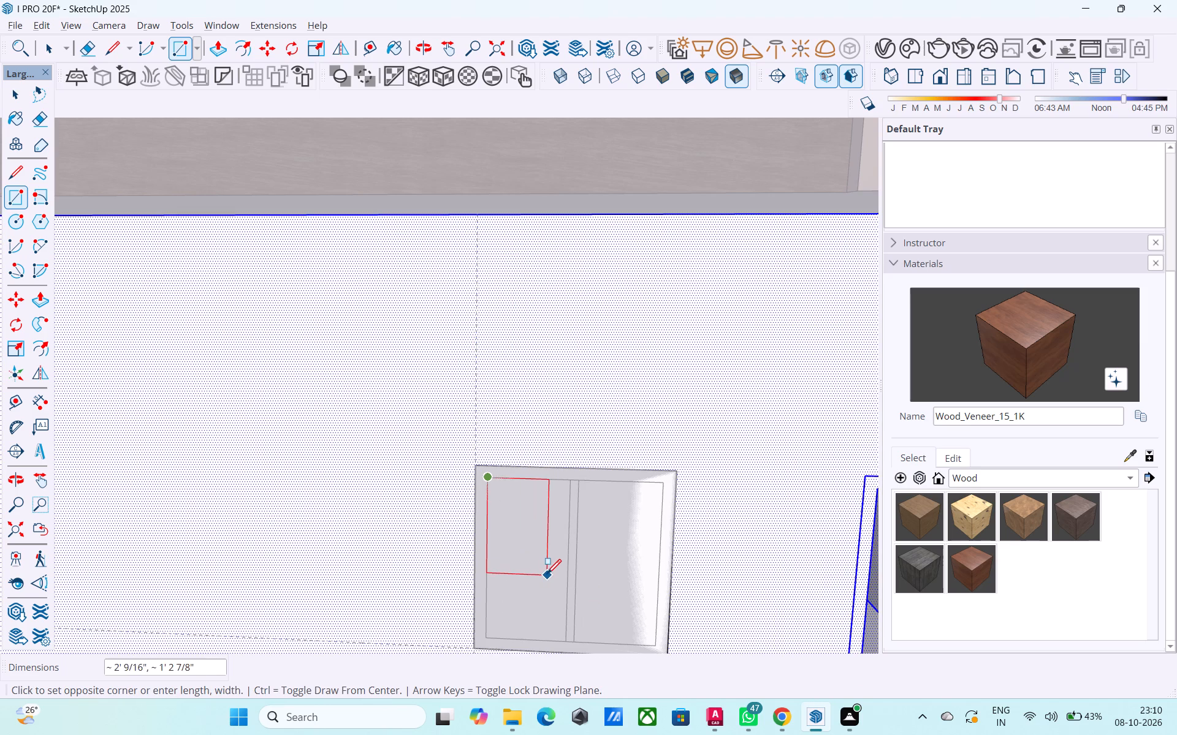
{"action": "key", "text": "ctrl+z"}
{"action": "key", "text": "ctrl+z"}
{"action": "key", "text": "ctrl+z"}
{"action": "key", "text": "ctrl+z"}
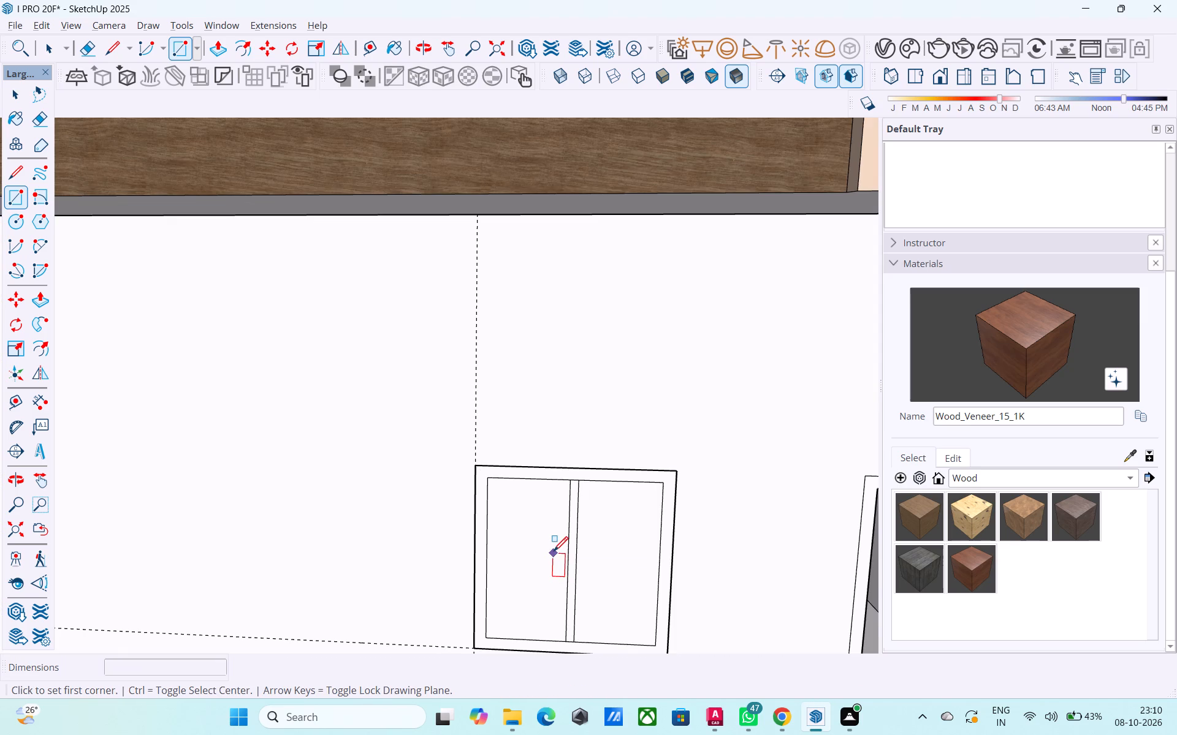
Open the upper-floor wall group and draw a 4' by 4' rectangle over the window outline.
{"action": "scroll", "coordinate": [554, 552], "scroll_direction": "down", "scroll_amount": 7}
{"action": "key", "text": "space"}
{"action": "left_click", "coordinate": [501, 535]}
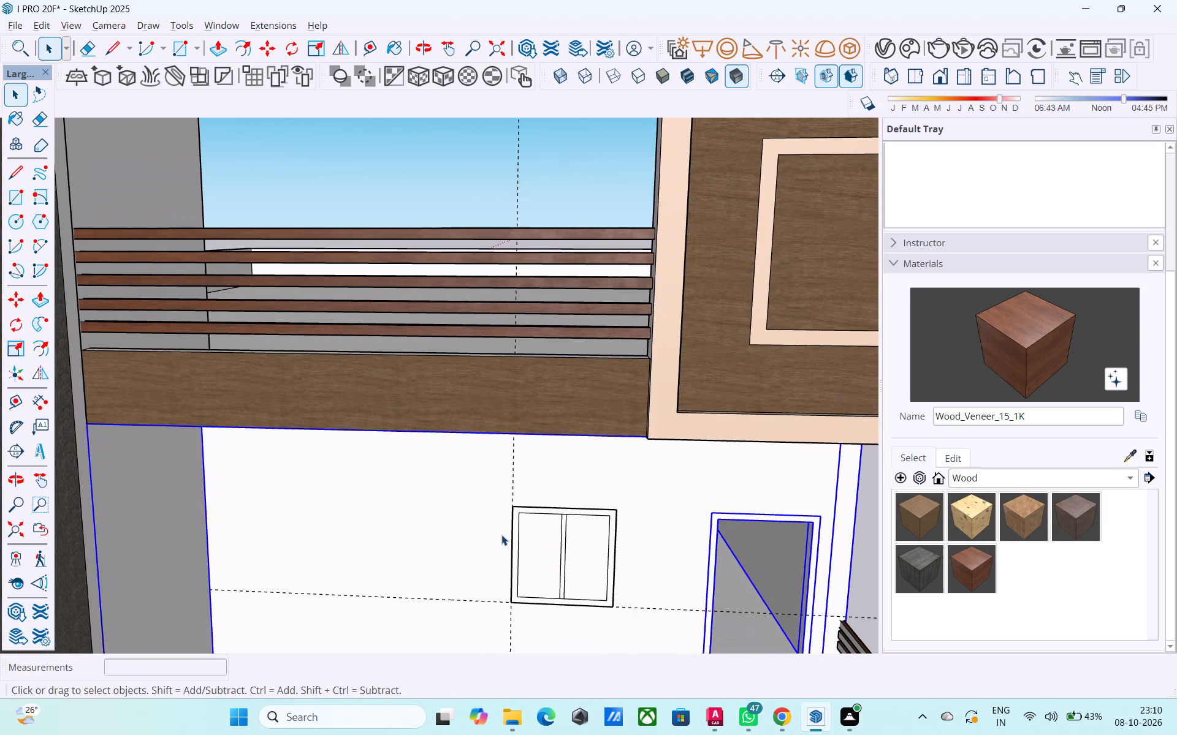
{"action": "double_click", "coordinate": [501, 535]}
{"action": "key", "text": "r"}
{"action": "scroll", "coordinate": [537, 529], "scroll_direction": "up", "scroll_amount": 2}
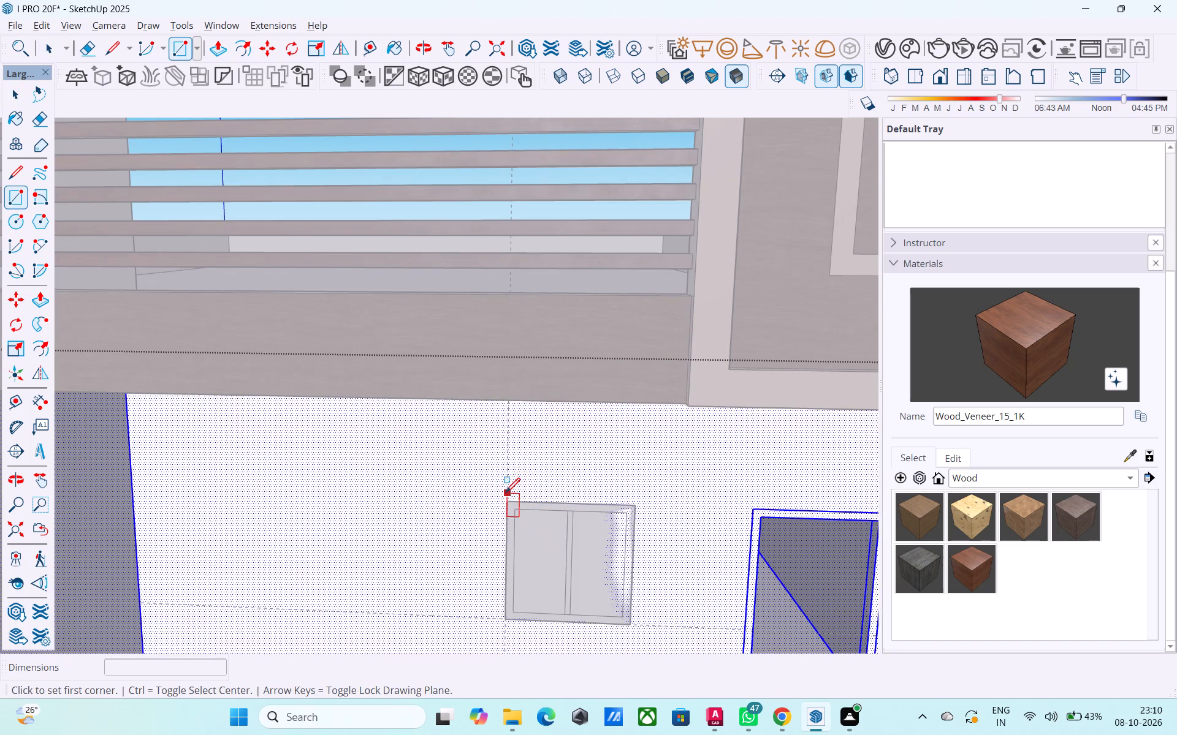
{"action": "left_click", "coordinate": [509, 499]}
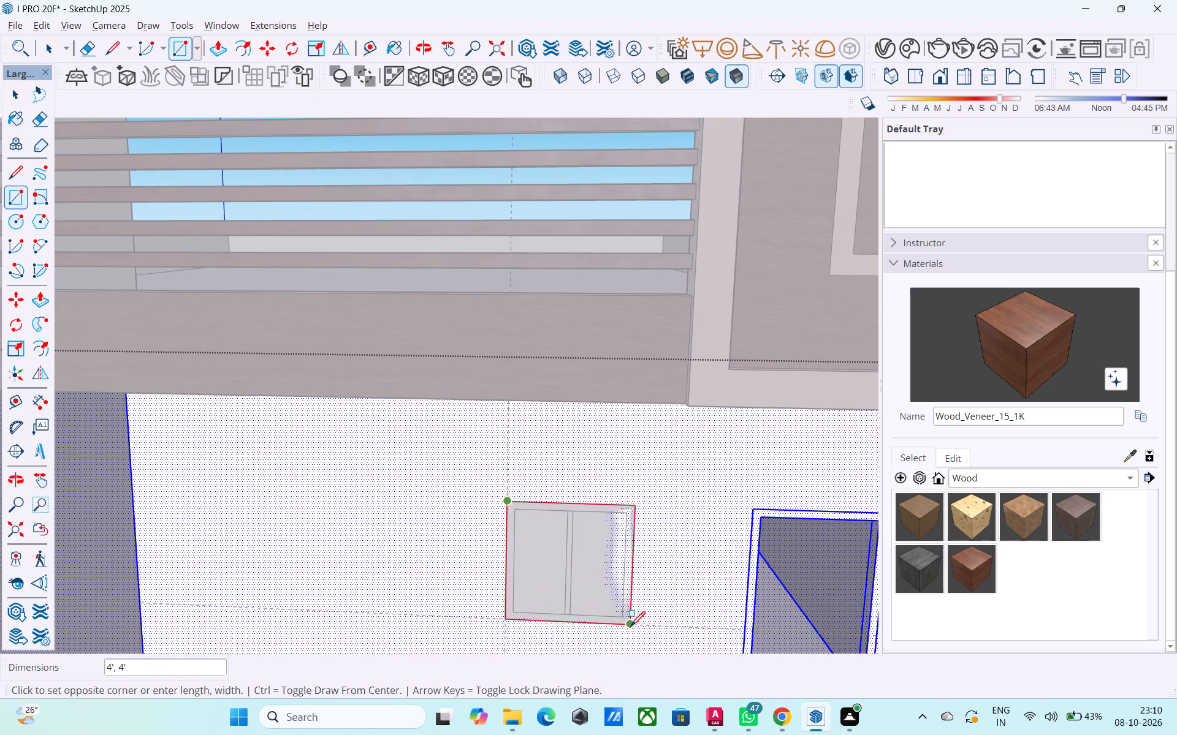
{"action": "left_click", "coordinate": [631, 627]}
Draw a 3' 6" by 1' 8" rectangle over each of the two window panes in the wall group.
{"action": "scroll", "coordinate": [524, 529], "scroll_direction": "up", "scroll_amount": 4}
{"action": "left_click", "coordinate": [509, 499]}
{"action": "scroll", "coordinate": [521, 507], "scroll_direction": "down", "scroll_amount": 3}
{"action": "scroll", "coordinate": [571, 589], "scroll_direction": "up", "scroll_amount": 4}
{"action": "left_click", "coordinate": [571, 635]}
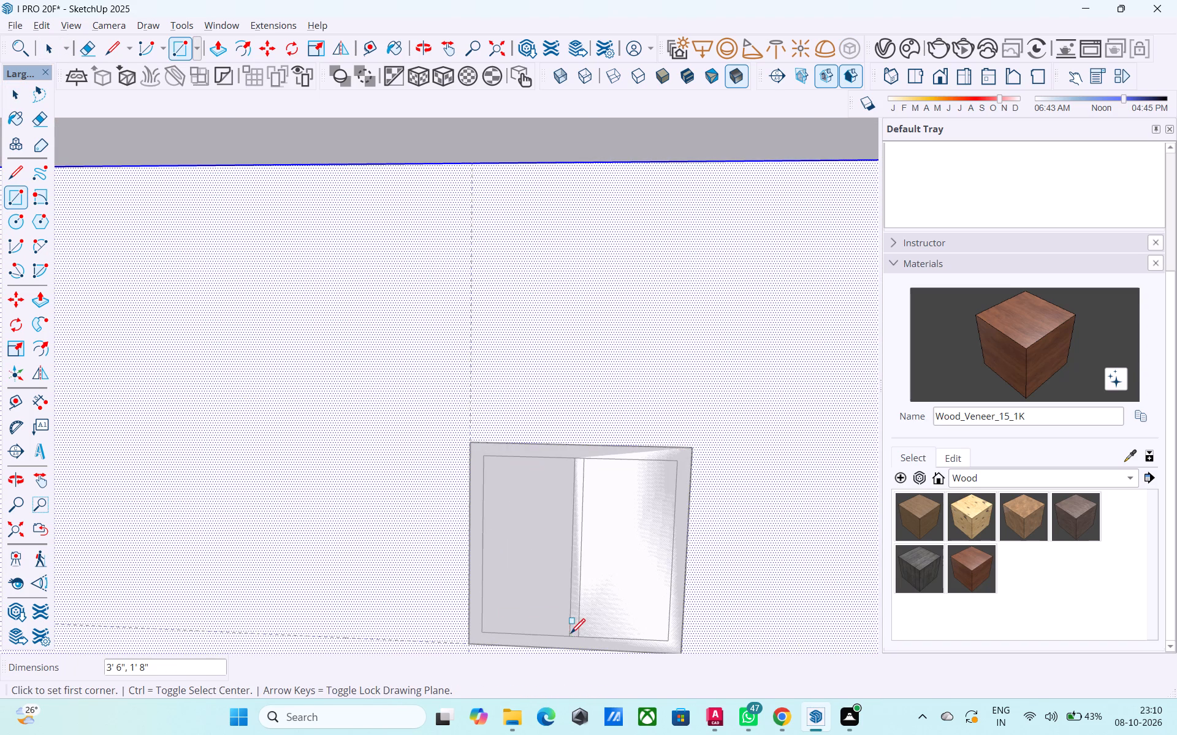
{"action": "left_click", "coordinate": [589, 455]}
{"action": "left_click", "coordinate": [665, 645]}
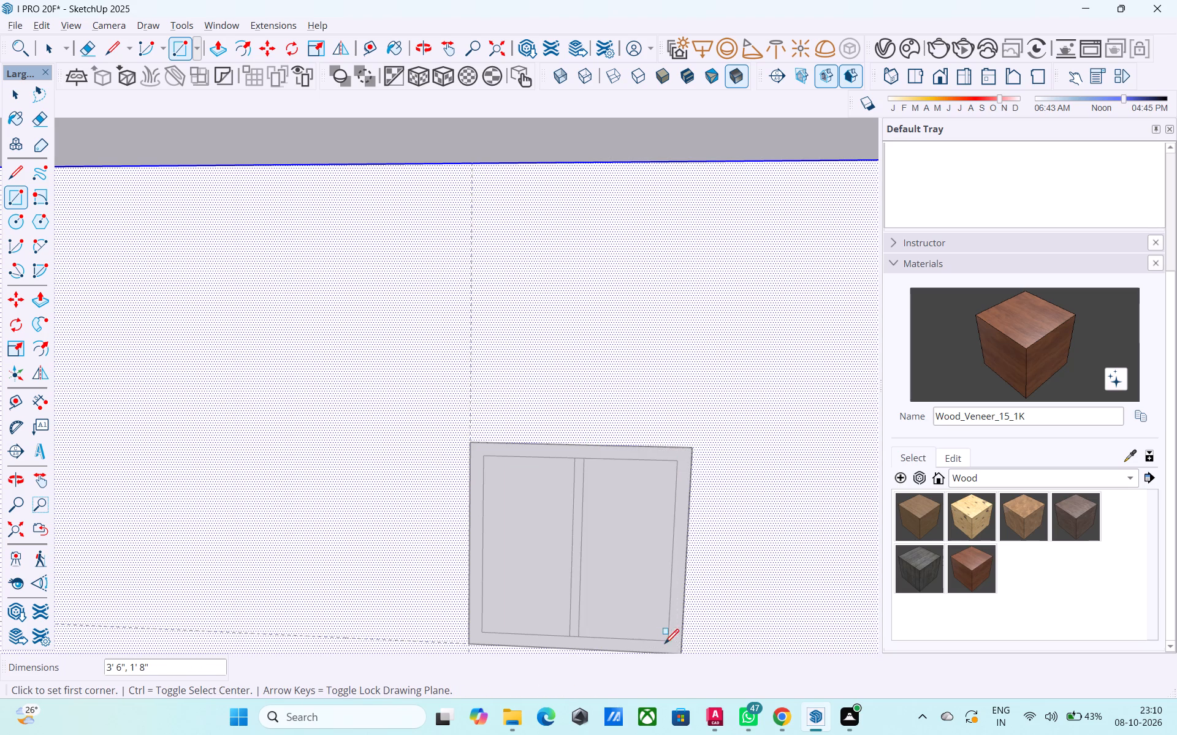
Paint the window's mullion and outer frame in the wall group with Wood_Veneer_15_1K.
{"action": "left_click", "coordinate": [967, 570]}
{"action": "left_click", "coordinate": [578, 486]}
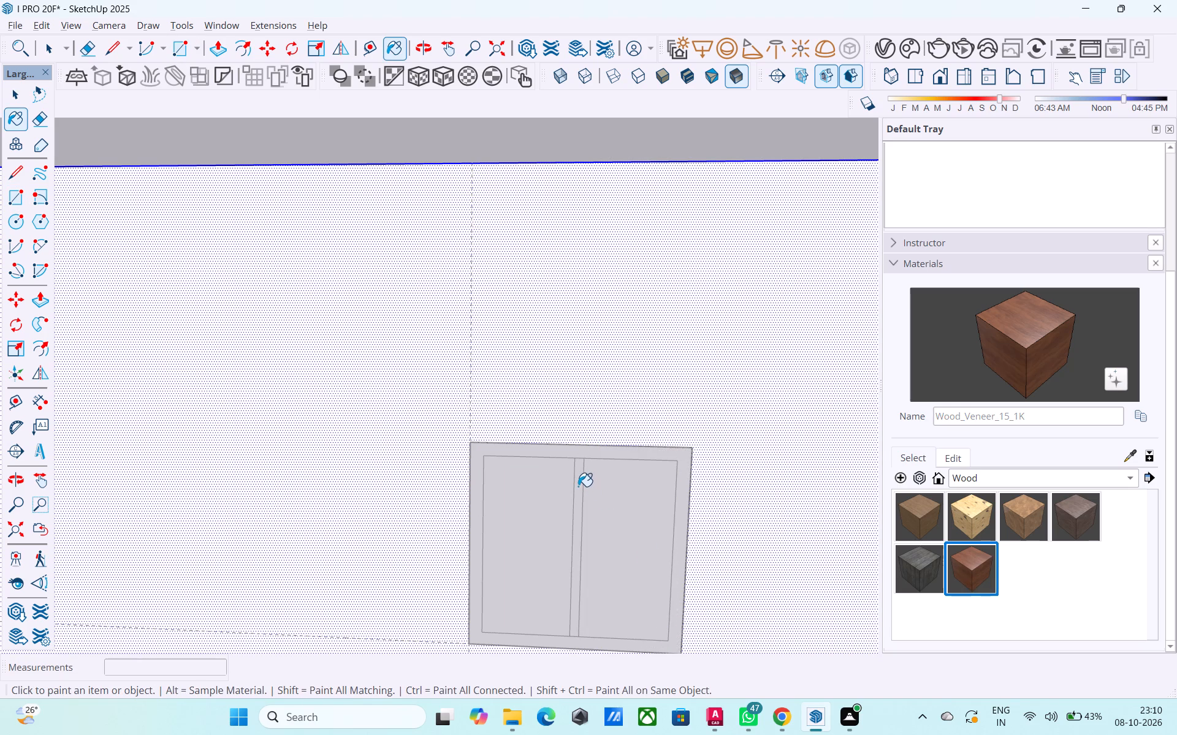
{"action": "left_click", "coordinate": [682, 508]}
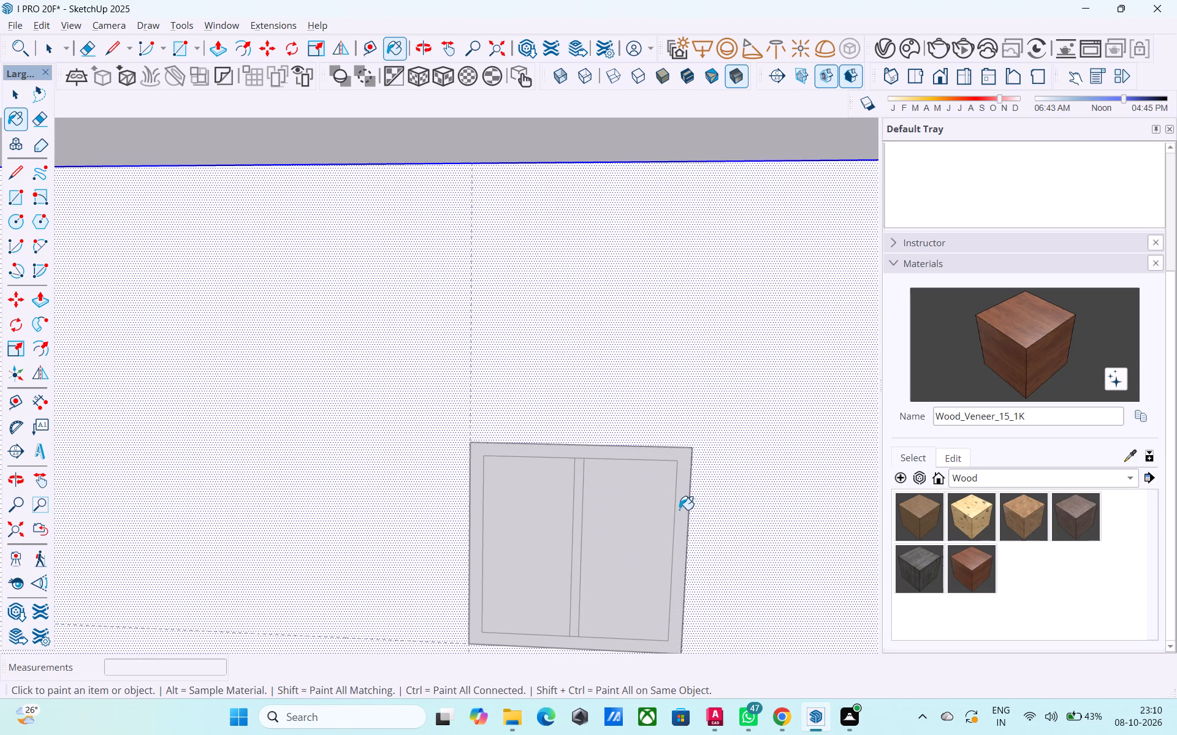
Select the window's frame face, apply Wood_Veneer_15_1K to it again, and leave the wall group.
{"action": "scroll", "coordinate": [669, 513], "scroll_direction": "down", "scroll_amount": 14}
{"action": "middle_click_drag", "start_coordinate": [735, 535], "coordinate": [443, 520]}
{"action": "scroll", "coordinate": [430, 516], "scroll_direction": "down", "scroll_amount": 7}
{"action": "middle_click_drag", "start_coordinate": [624, 546], "coordinate": [588, 491]}
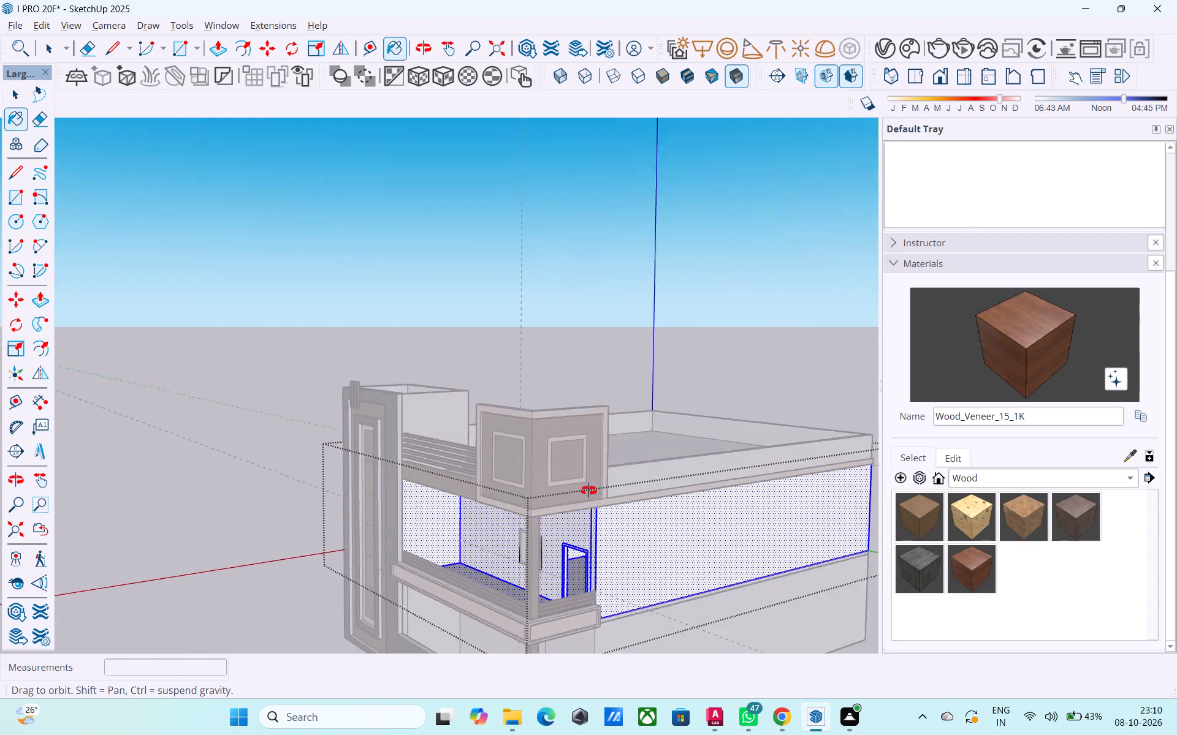
{"action": "middle_click_drag", "start_coordinate": [588, 491], "coordinate": [581, 474]}
{"action": "scroll", "coordinate": [584, 467], "scroll_direction": "down", "scroll_amount": 10}
{"action": "middle_click_drag", "start_coordinate": [425, 519], "coordinate": [619, 536]}
{"action": "scroll", "coordinate": [620, 536], "scroll_direction": "up", "scroll_amount": 3}
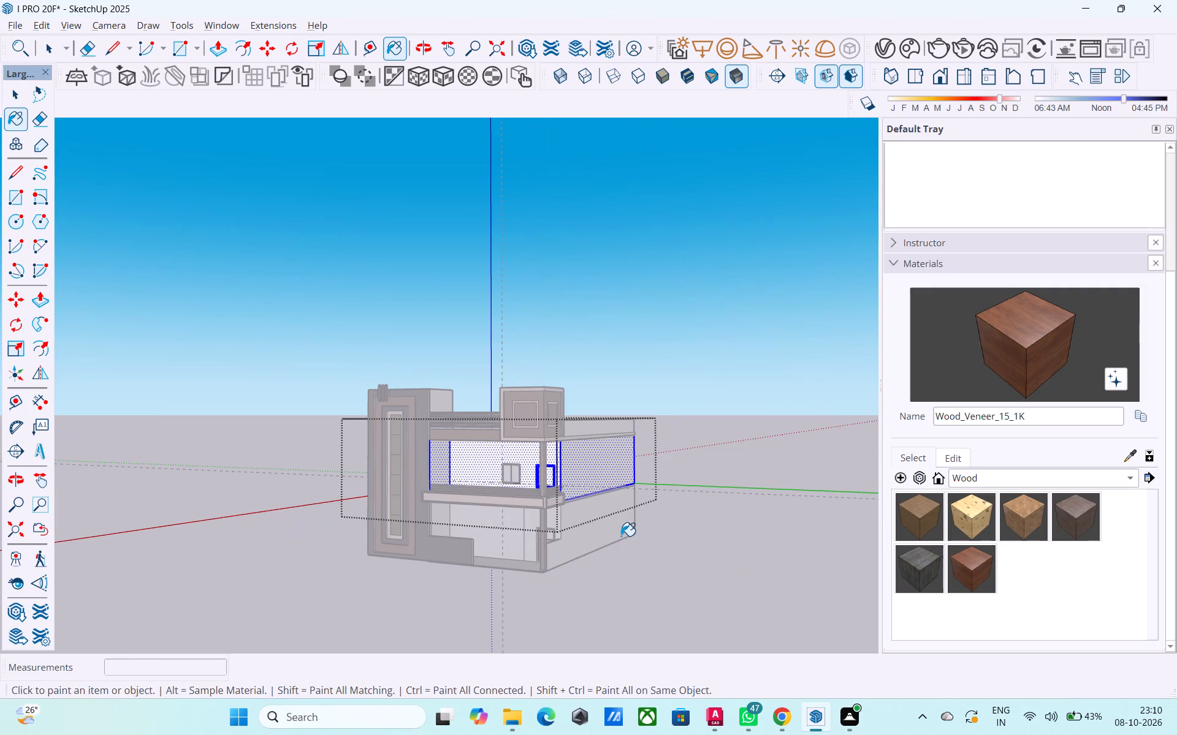
{"action": "key", "text": "space"}
{"action": "left_click", "coordinate": [569, 464]}
{"action": "middle_click_drag", "start_coordinate": [505, 473], "coordinate": [548, 482]}
{"action": "scroll", "coordinate": [540, 484], "scroll_direction": "up", "scroll_amount": 17}
{"action": "scroll", "coordinate": [511, 481], "scroll_direction": "up", "scroll_amount": 4}
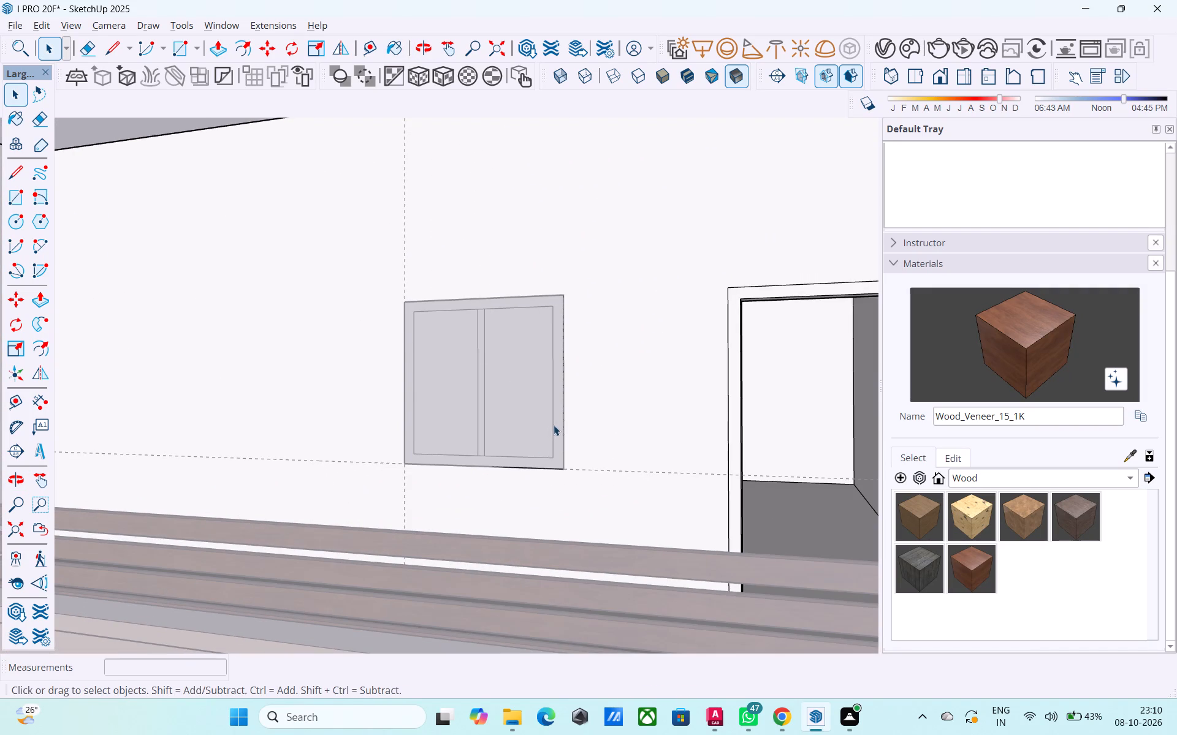
{"action": "left_click", "coordinate": [555, 424]}
{"action": "left_click", "coordinate": [983, 344]}
{"action": "scroll", "coordinate": [573, 374], "scroll_direction": "up", "scroll_amount": 4}
{"action": "left_click", "coordinate": [552, 367]}
{"action": "scroll", "coordinate": [552, 366], "scroll_direction": "down", "scroll_amount": 6}
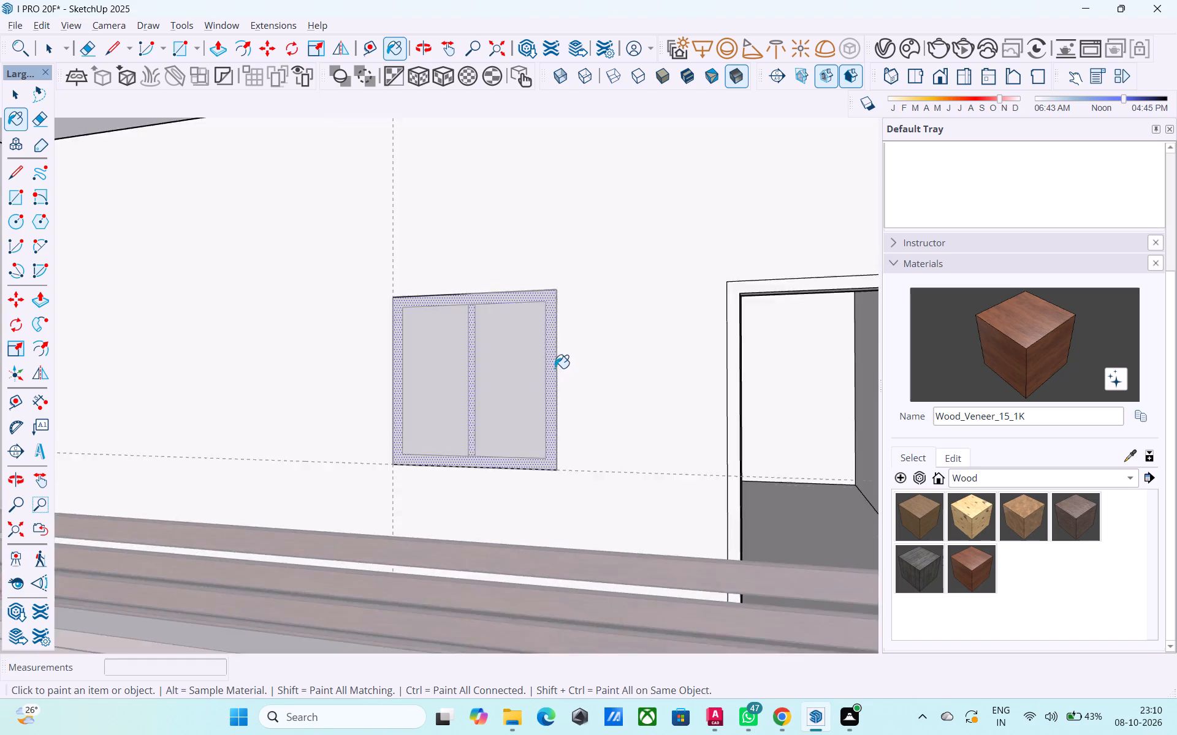
{"action": "scroll", "coordinate": [555, 368], "scroll_direction": "down", "scroll_amount": 7}
{"action": "key", "text": "space"}
{"action": "left_click", "coordinate": [798, 369]}
Delete the loose frame face and mullion face that cover the wood-finished window frame.
{"action": "middle_click_drag", "start_coordinate": [421, 404], "coordinate": [482, 404]}
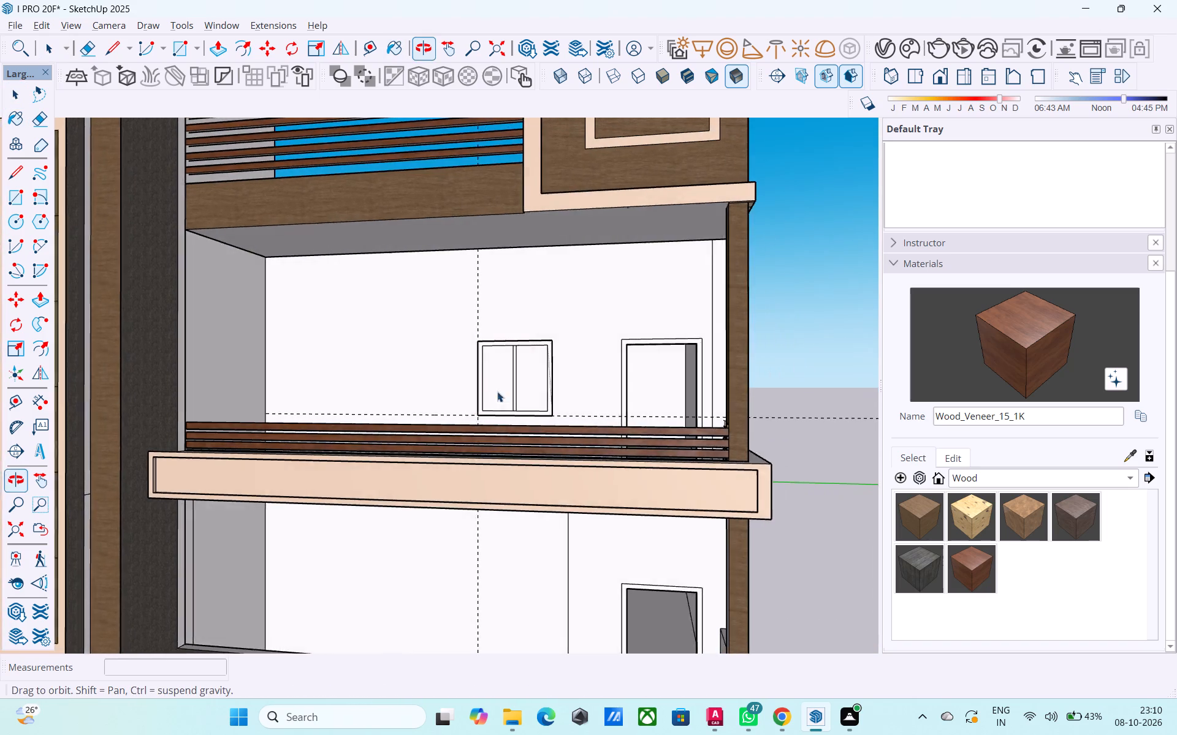
{"action": "middle_click_drag", "start_coordinate": [502, 386], "coordinate": [566, 442]}
{"action": "left_click", "coordinate": [510, 372]}
{"action": "scroll", "coordinate": [510, 372], "scroll_direction": "up", "scroll_amount": 7}
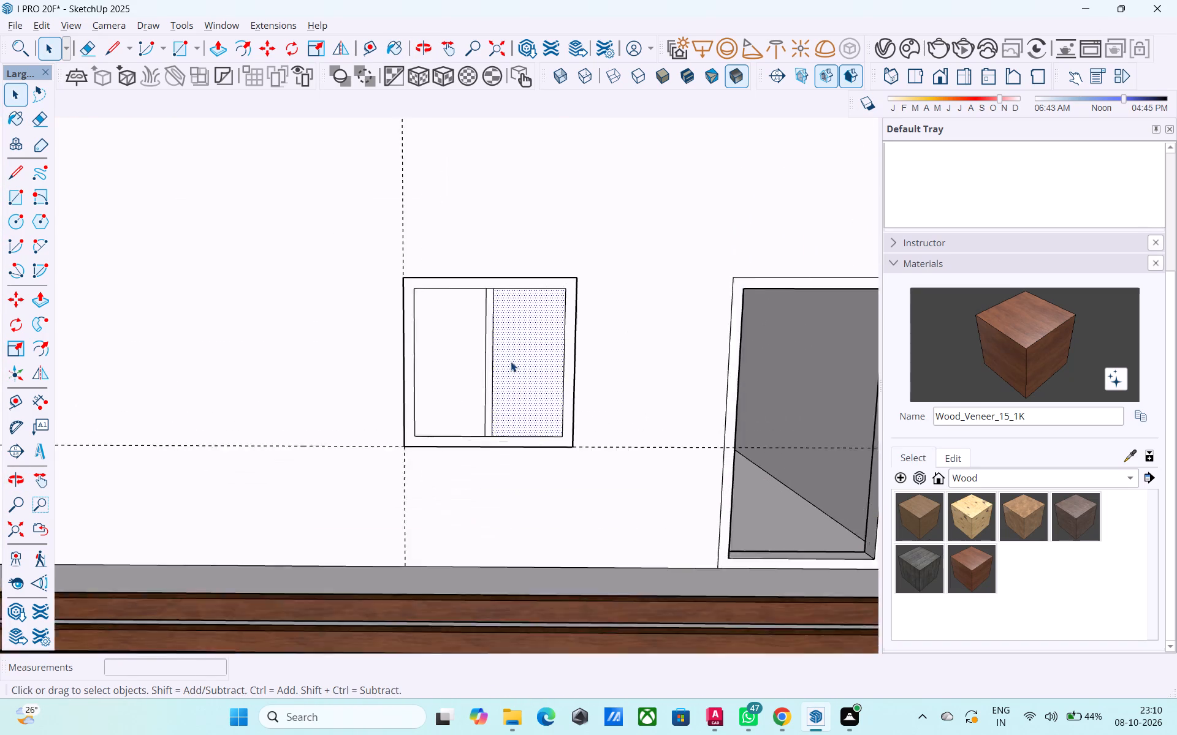
{"action": "scroll", "coordinate": [511, 361], "scroll_direction": "up", "scroll_amount": 5}
{"action": "left_click", "coordinate": [479, 258]}
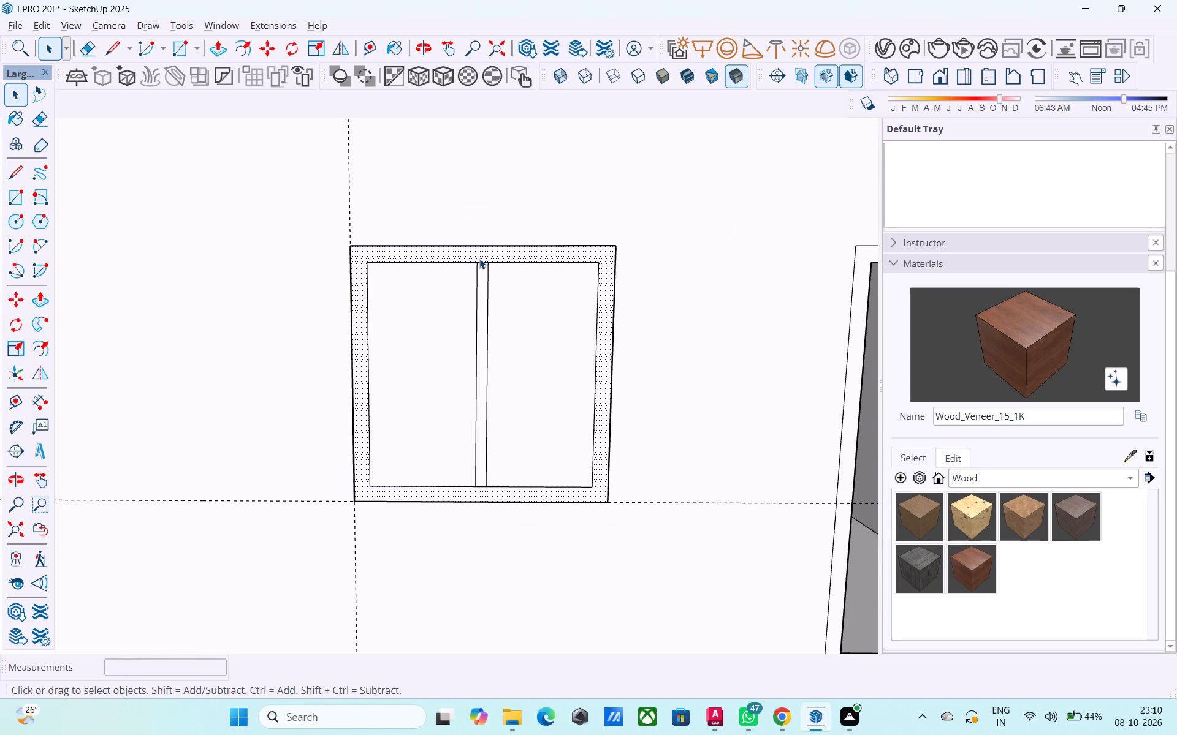
{"action": "key", "text": "Delete"}
{"action": "left_click", "coordinate": [480, 280]}
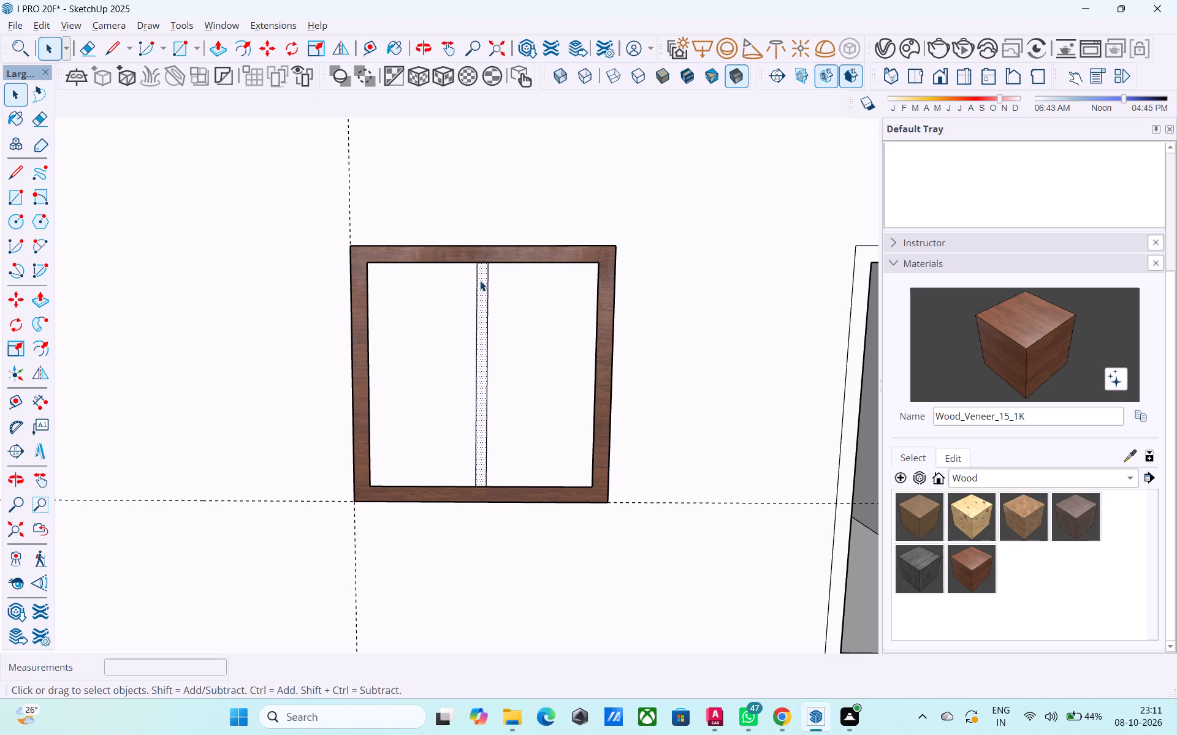
{"action": "key", "text": "Delete"}
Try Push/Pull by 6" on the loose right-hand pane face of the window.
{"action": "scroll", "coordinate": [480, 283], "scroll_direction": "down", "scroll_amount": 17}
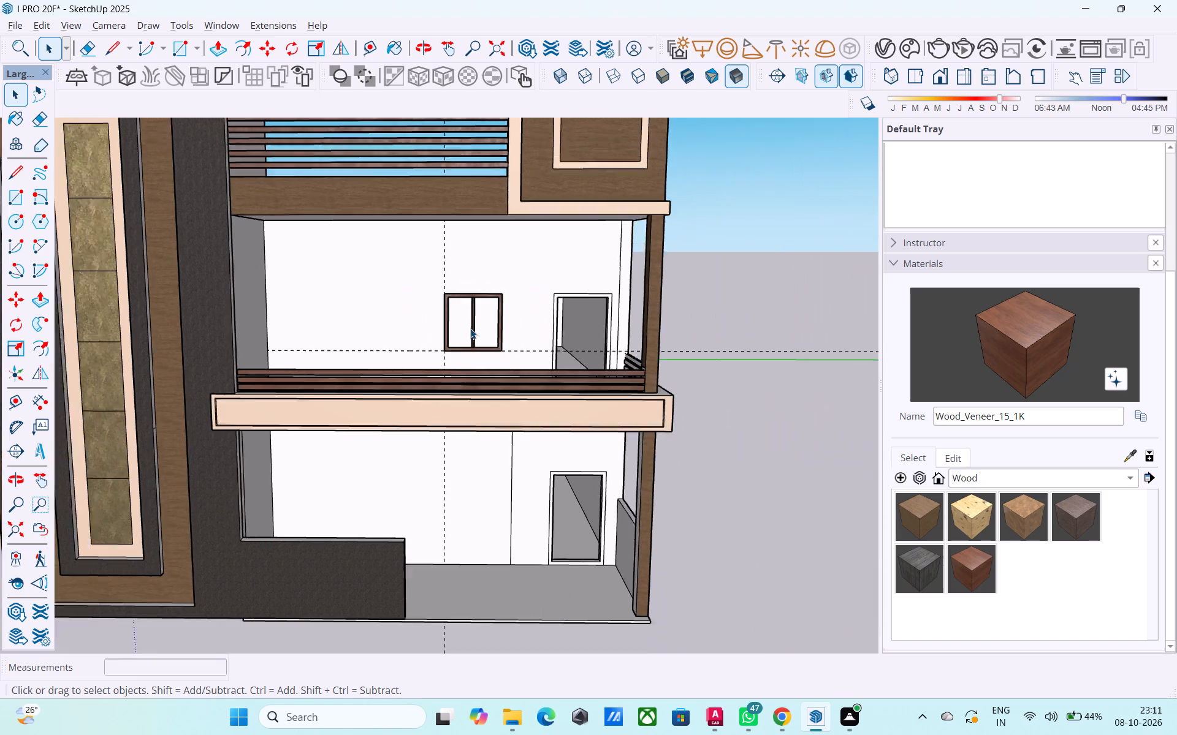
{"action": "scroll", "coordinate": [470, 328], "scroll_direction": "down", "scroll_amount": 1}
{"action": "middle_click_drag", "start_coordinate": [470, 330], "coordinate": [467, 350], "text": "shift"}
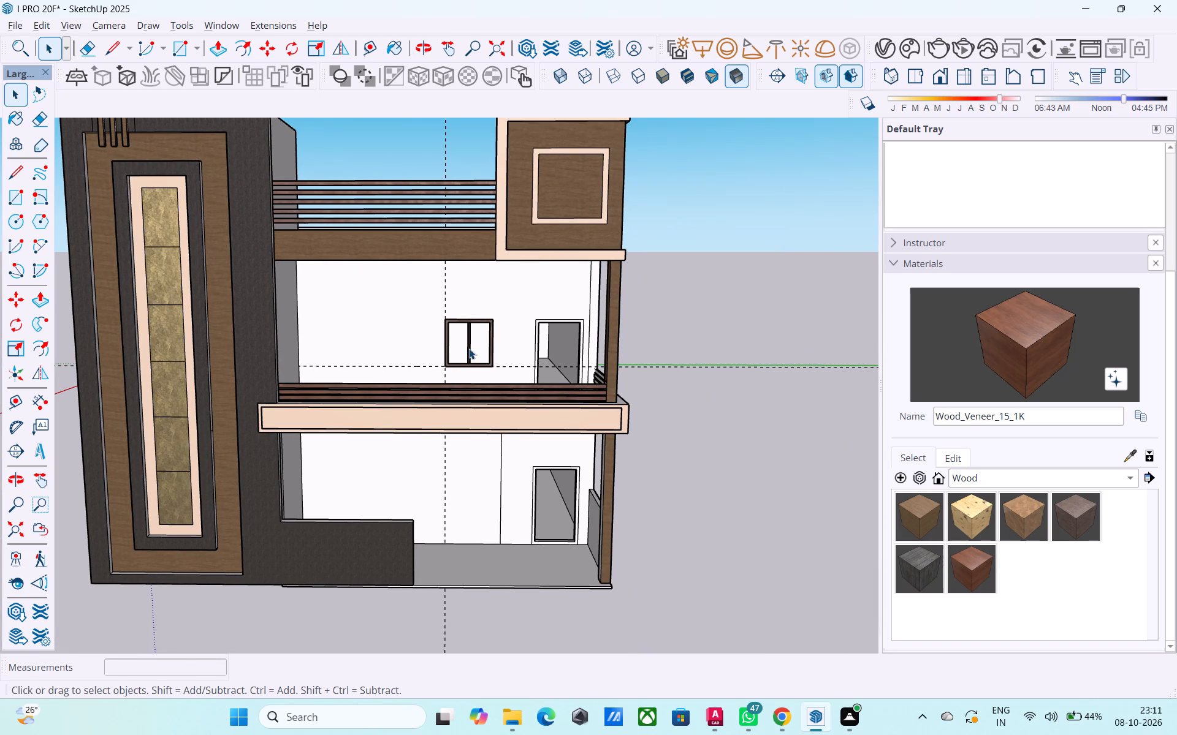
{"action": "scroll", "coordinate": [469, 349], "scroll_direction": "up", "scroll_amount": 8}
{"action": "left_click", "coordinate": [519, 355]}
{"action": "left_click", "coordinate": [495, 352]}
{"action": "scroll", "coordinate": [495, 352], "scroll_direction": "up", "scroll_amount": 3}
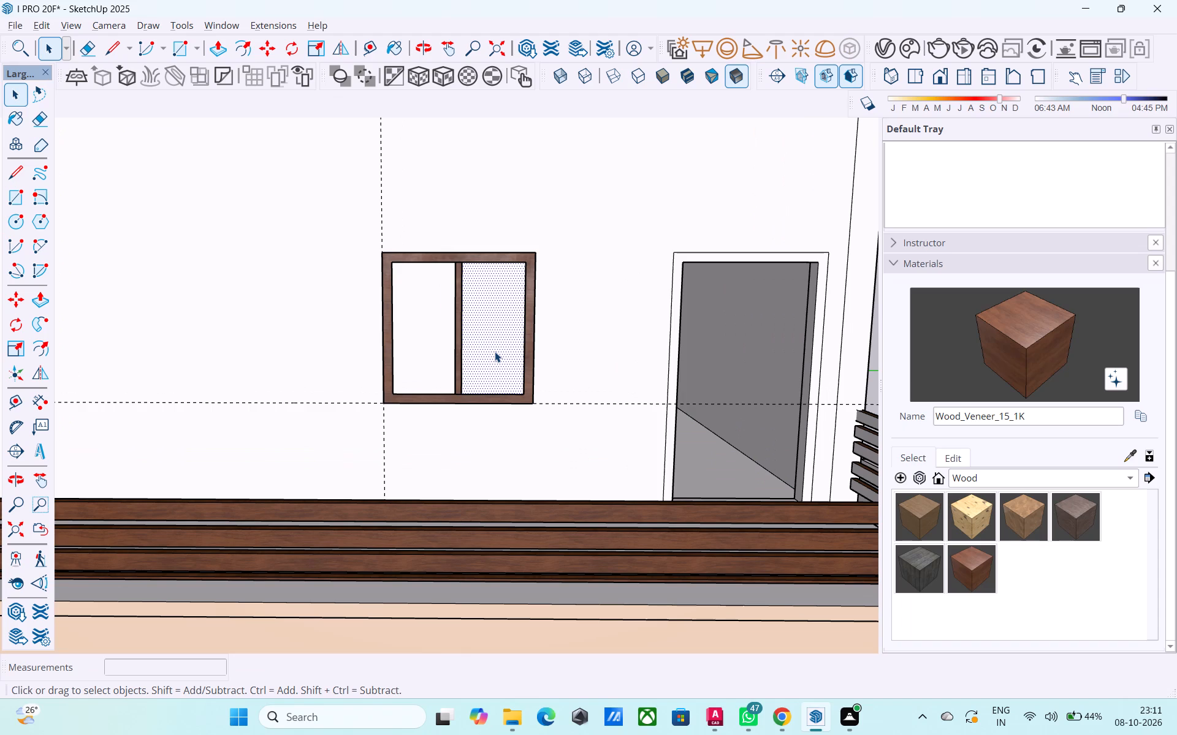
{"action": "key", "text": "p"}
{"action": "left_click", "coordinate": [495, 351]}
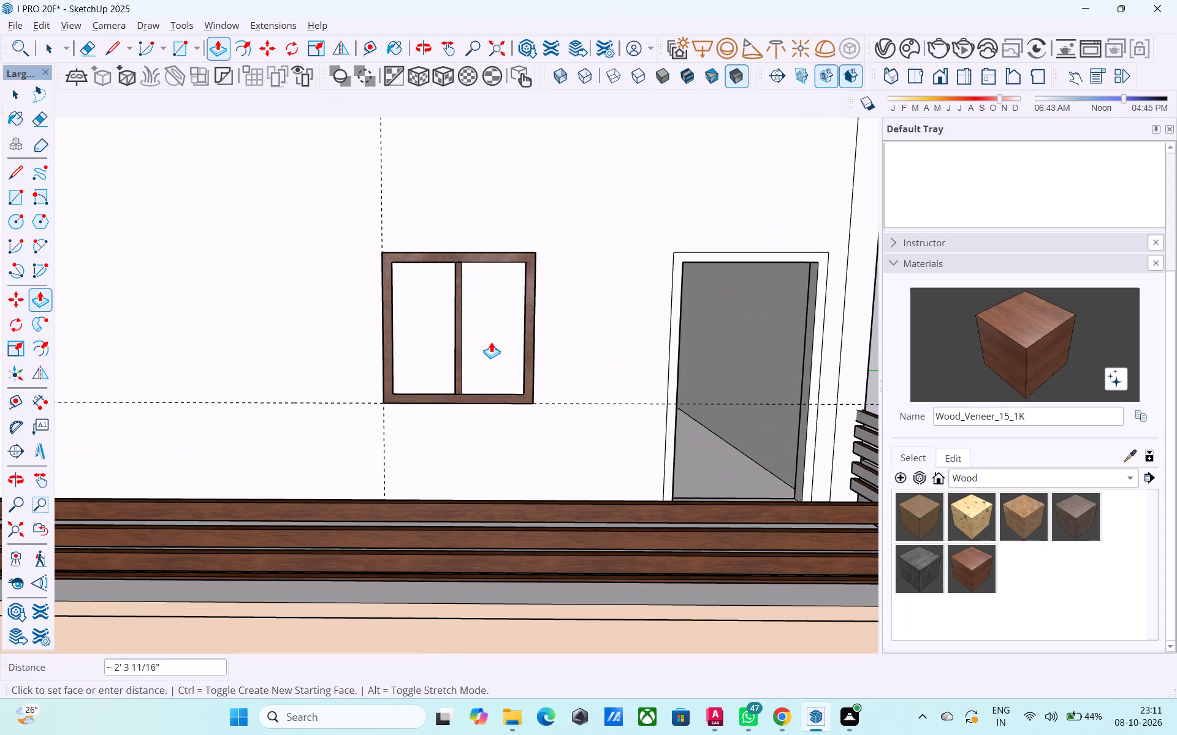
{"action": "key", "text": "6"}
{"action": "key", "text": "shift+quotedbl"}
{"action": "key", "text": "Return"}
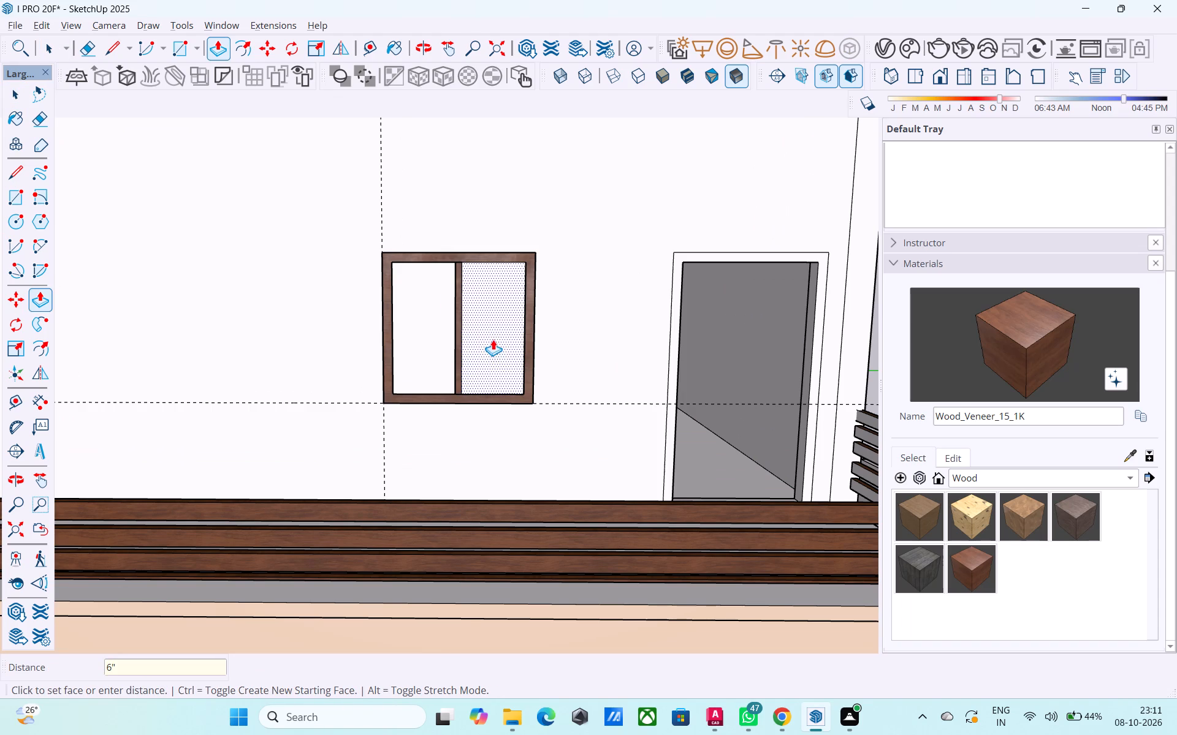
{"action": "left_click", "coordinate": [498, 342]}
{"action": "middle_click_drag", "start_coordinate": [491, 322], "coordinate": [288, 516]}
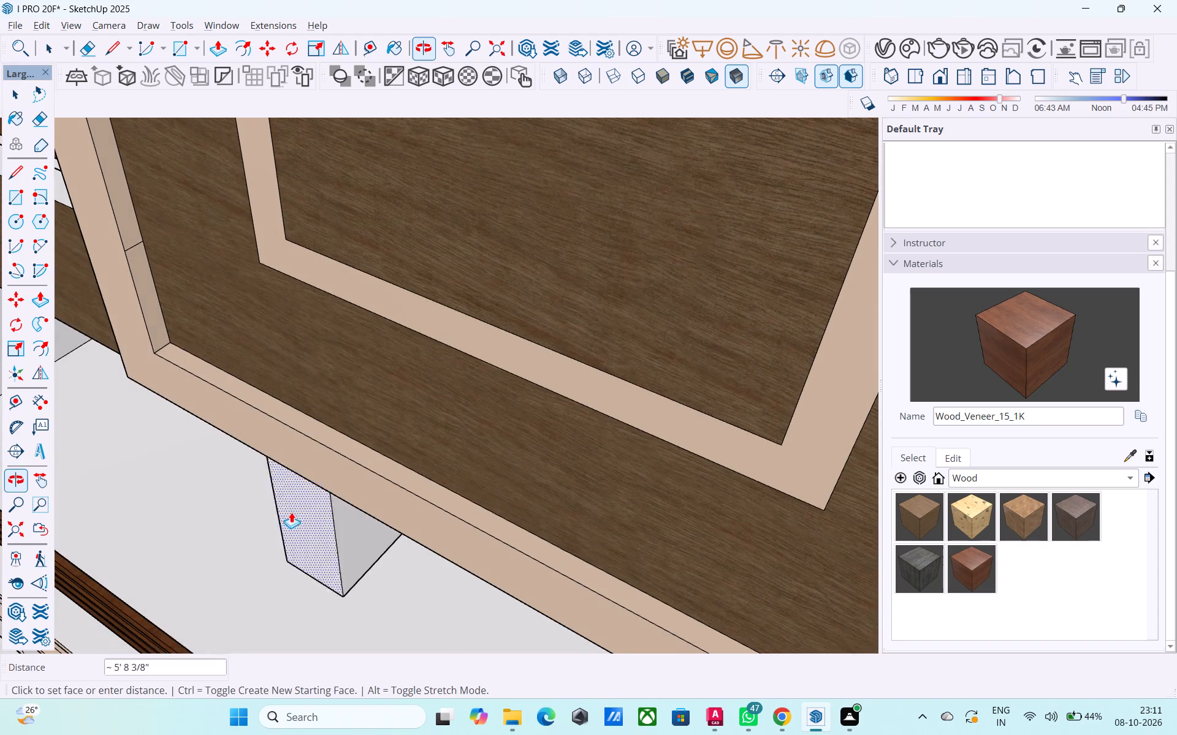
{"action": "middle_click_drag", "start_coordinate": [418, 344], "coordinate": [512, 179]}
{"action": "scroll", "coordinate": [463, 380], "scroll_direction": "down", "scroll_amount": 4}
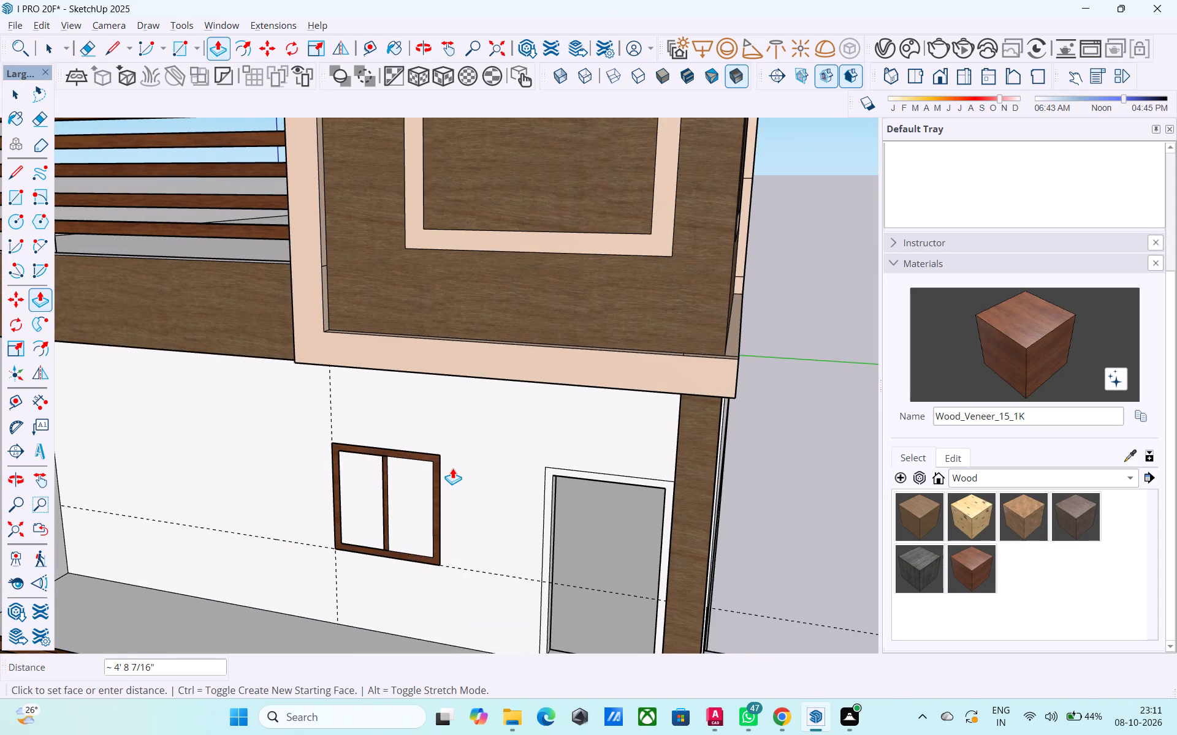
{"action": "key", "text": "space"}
Delete the loose right-hand and left-hand pane faces covering the window in the wall.
{"action": "left_click", "coordinate": [415, 483]}
{"action": "key", "text": "Delete"}
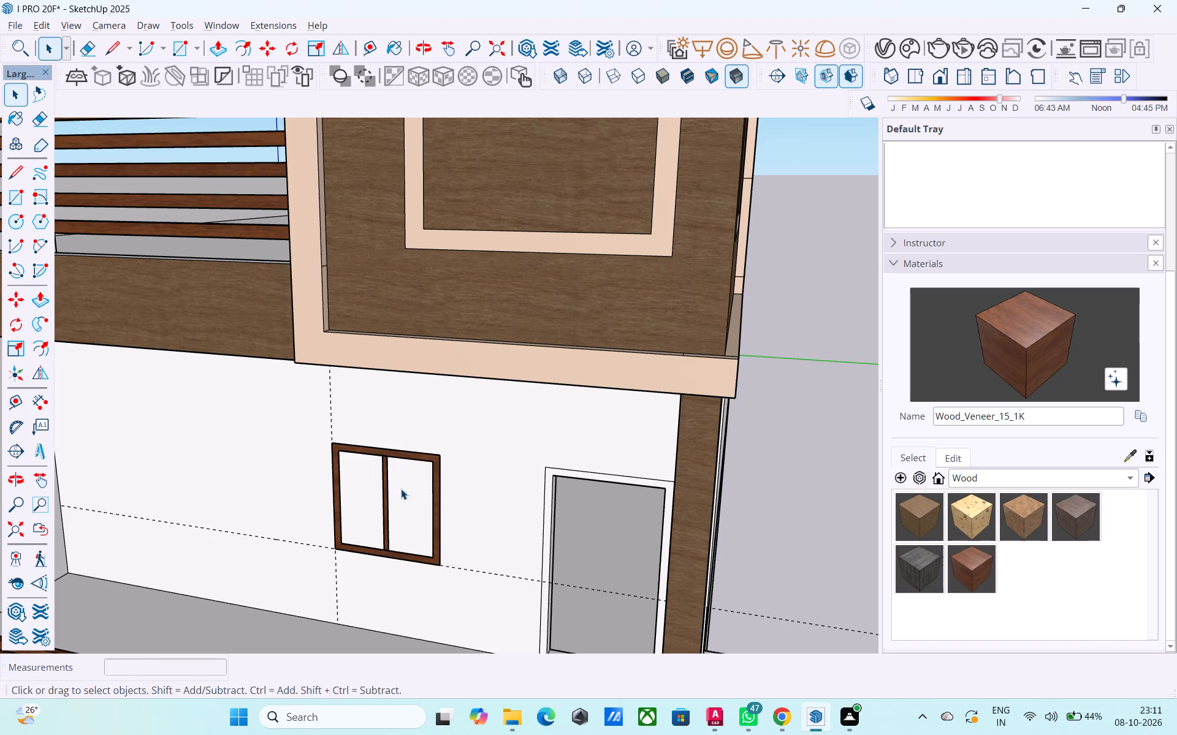
{"action": "left_click", "coordinate": [365, 494]}
{"action": "key", "text": "Delete"}
Open the wall group and push the window's right-hand pane face 6" into the wall.
{"action": "left_click", "coordinate": [390, 498]}
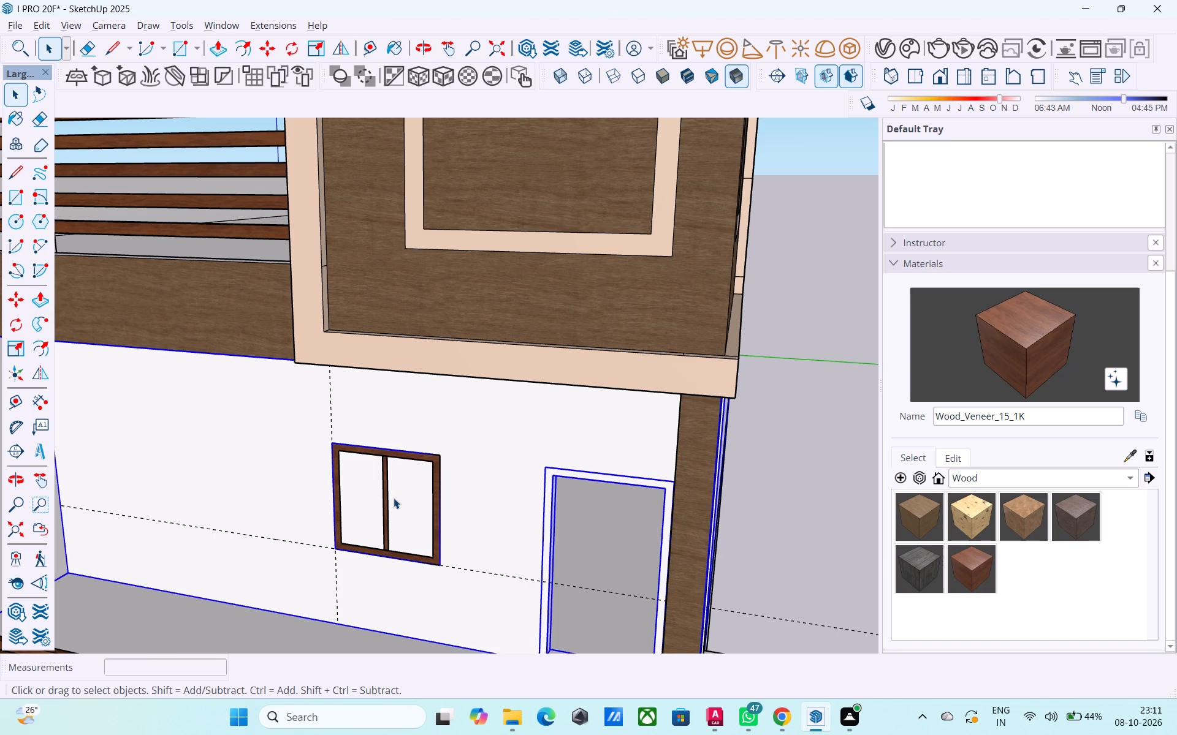
{"action": "double_click", "coordinate": [394, 498]}
{"action": "left_click", "coordinate": [396, 498]}
{"action": "left_click", "coordinate": [399, 497]}
{"action": "left_click", "coordinate": [404, 497]}
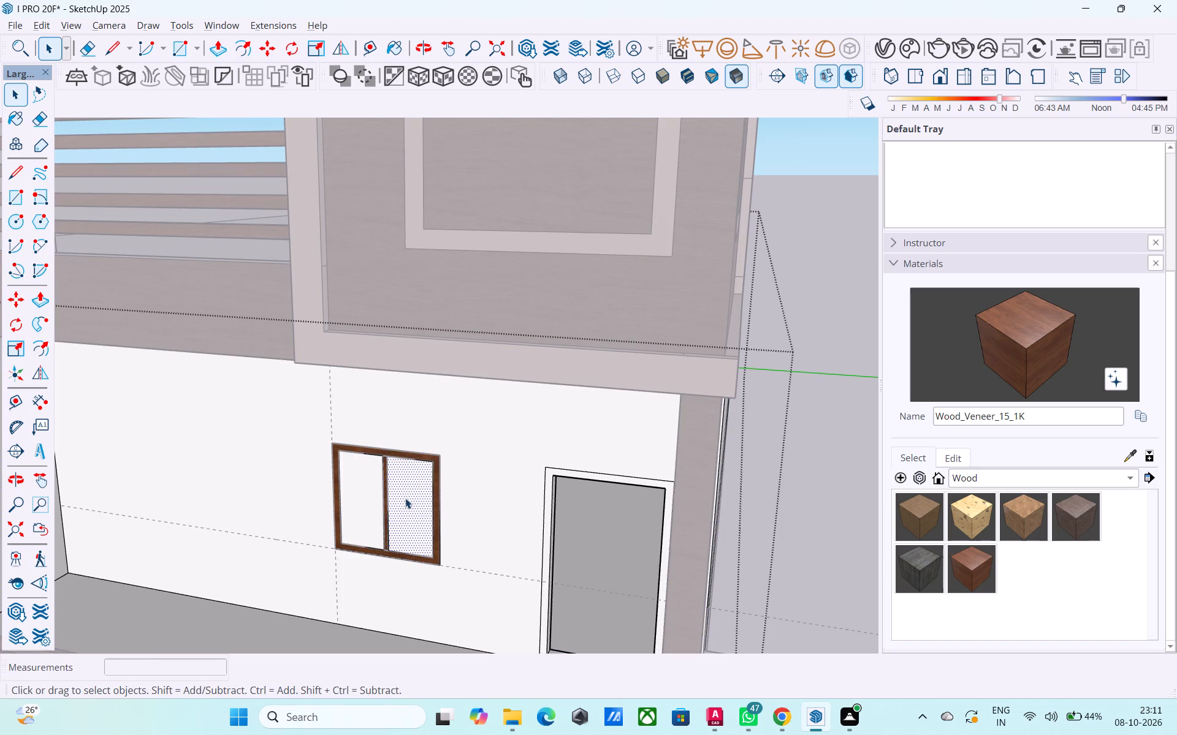
{"action": "key", "text": "p"}
{"action": "left_click", "coordinate": [395, 489]}
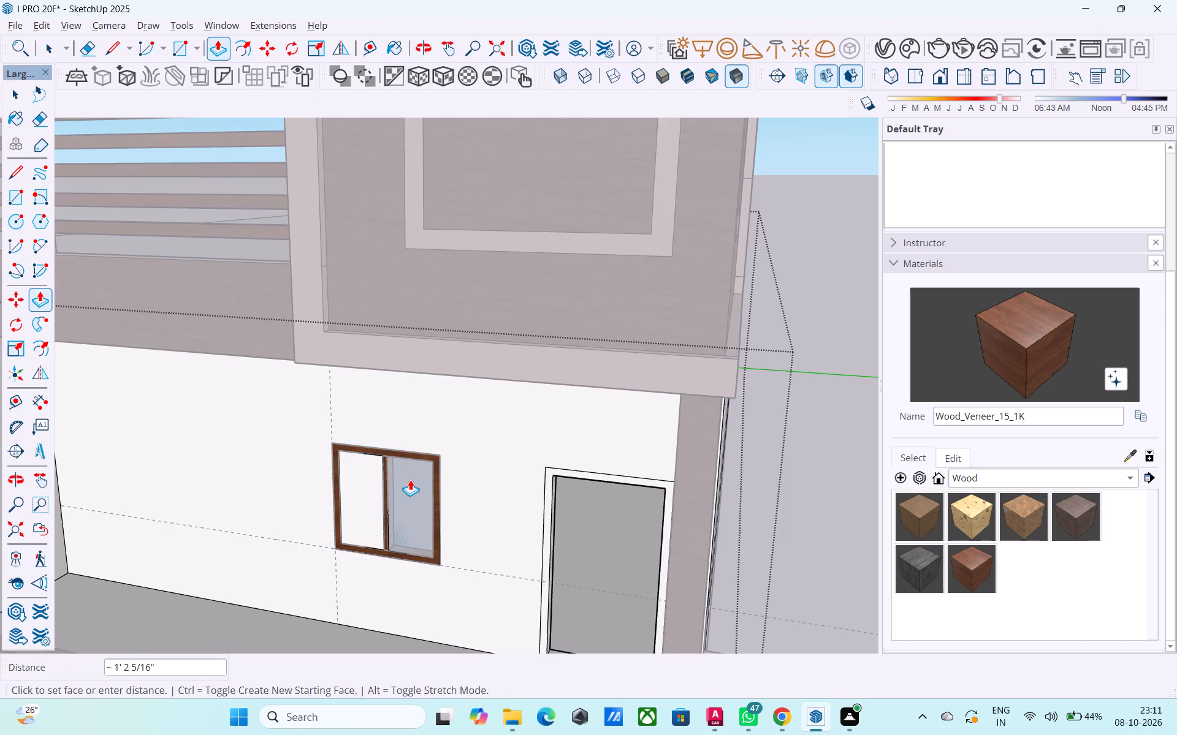
{"action": "key", "text": "6"}
{"action": "key", "text": "shift+quotedbl"}
{"action": "key", "text": "Return"}
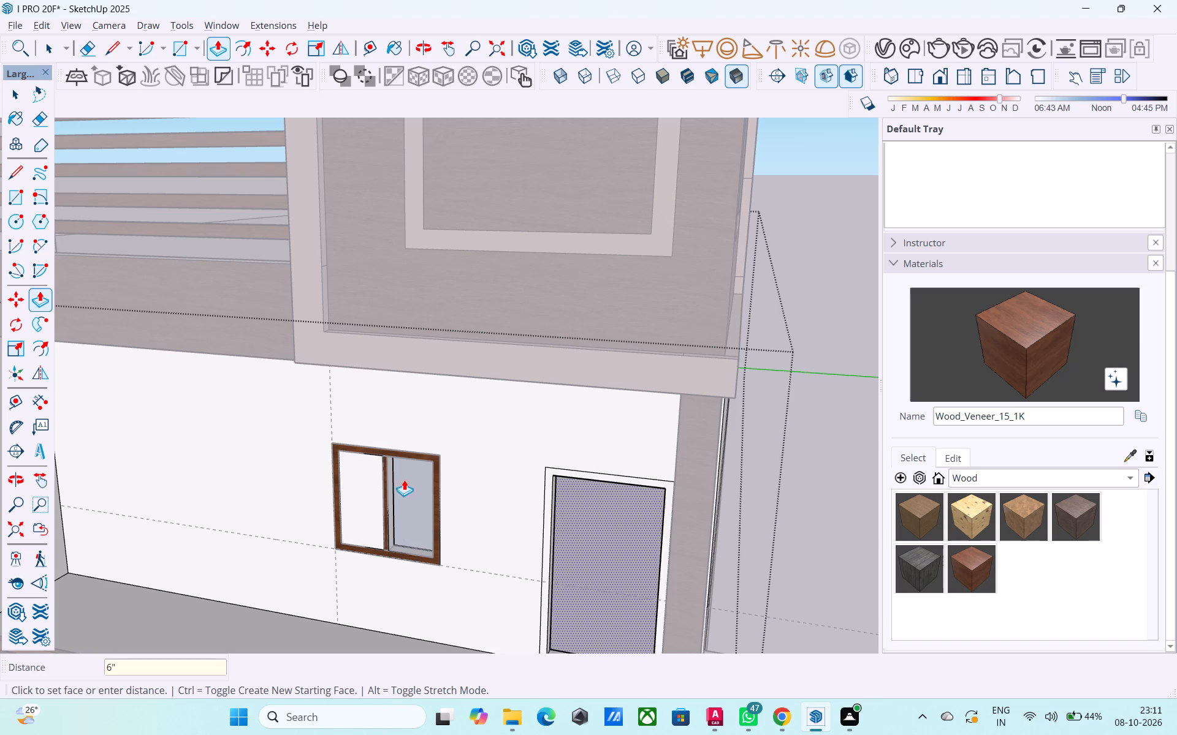
Examine the recessed pane and the room behind the balcony wall from several viewpoints, using Look Around.
{"action": "key", "text": "space"}
{"action": "middle_click_drag", "start_coordinate": [375, 502], "coordinate": [474, 472]}
{"action": "middle_click_drag", "start_coordinate": [475, 469], "coordinate": [558, 410]}
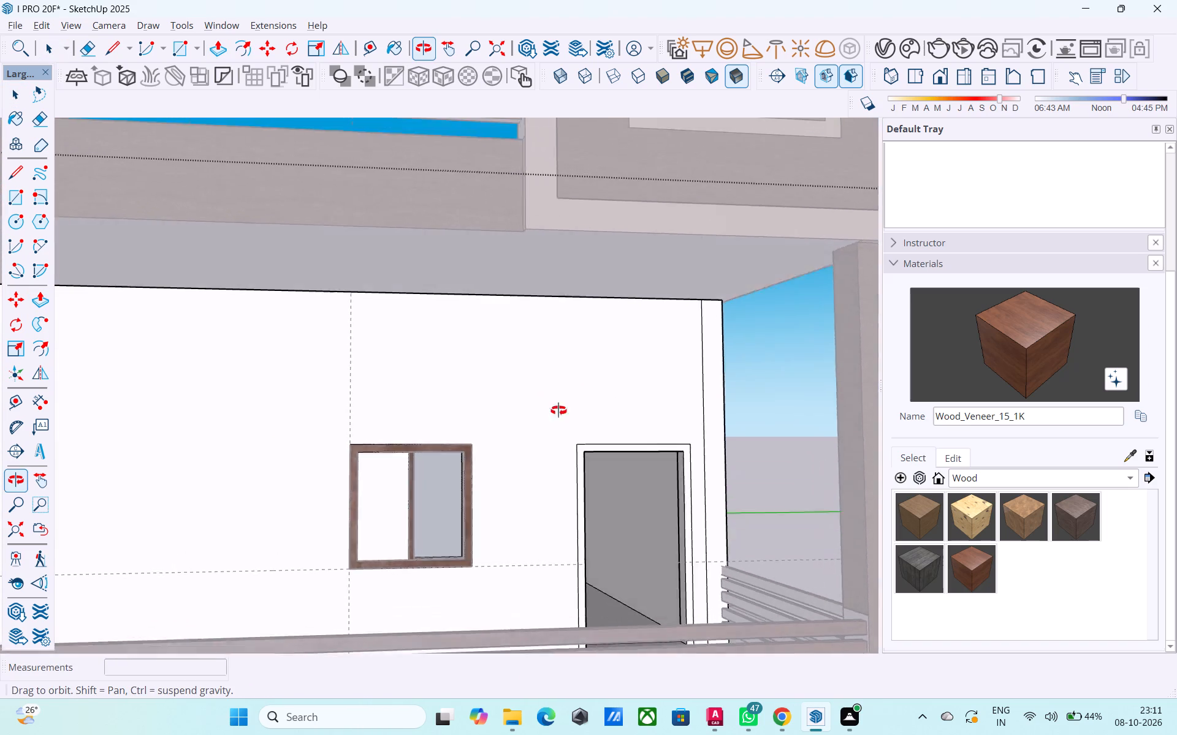
{"action": "middle_click_drag", "start_coordinate": [558, 410], "coordinate": [593, 426]}
{"action": "middle_click_drag", "start_coordinate": [514, 478], "coordinate": [294, 495]}
{"action": "scroll", "coordinate": [537, 513], "scroll_direction": "up", "scroll_amount": 11}
{"action": "middle_click_drag", "start_coordinate": [627, 506], "coordinate": [621, 484]}
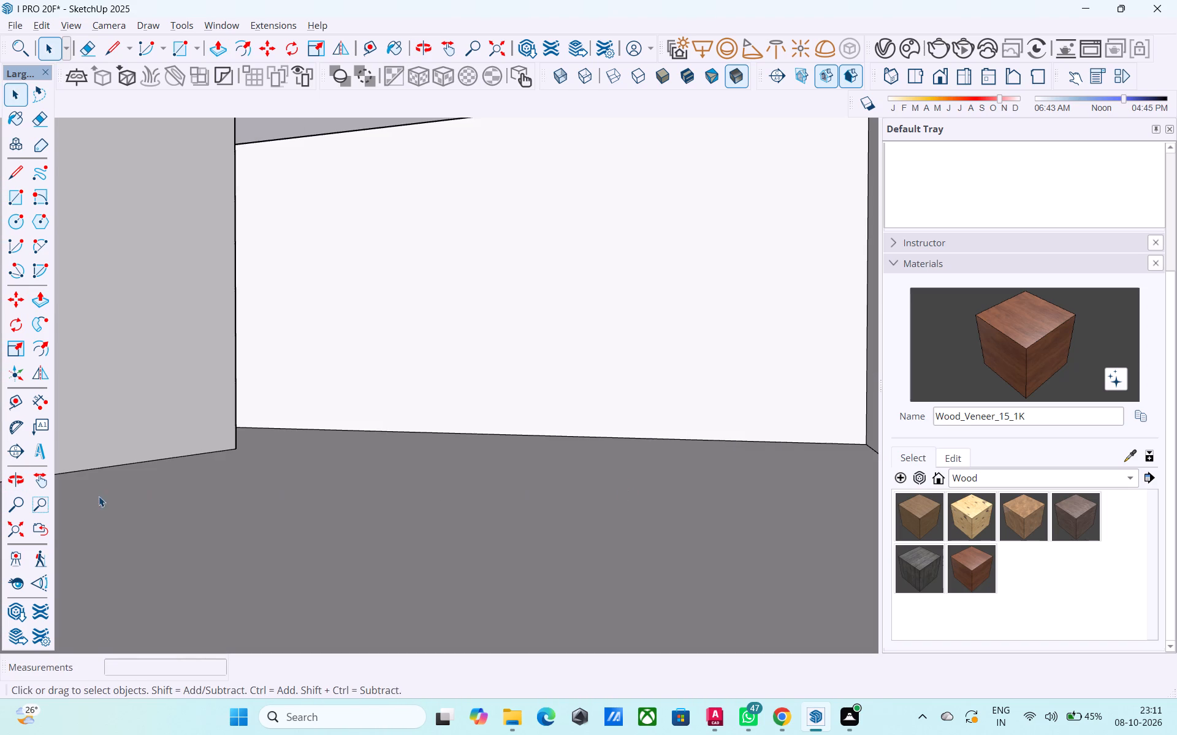
{"action": "left_click", "coordinate": [27, 584]}
{"action": "left_click_drag", "start_coordinate": [467, 376], "coordinate": [319, 372]}
{"action": "left_click_drag", "start_coordinate": [319, 372], "coordinate": [323, 371]}
{"action": "left_click", "coordinate": [17, 582]}
{"action": "left_click_drag", "start_coordinate": [356, 420], "coordinate": [92, 436]}
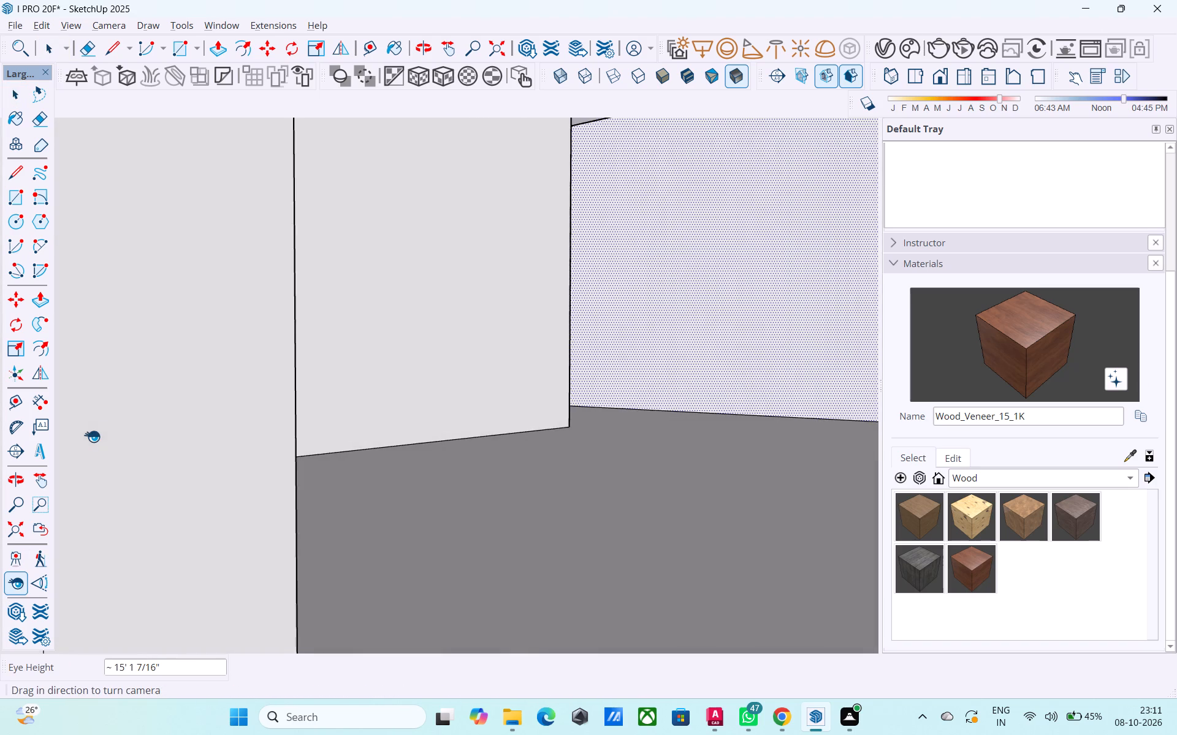
{"action": "left_click_drag", "start_coordinate": [92, 436], "coordinate": [96, 434]}
{"action": "middle_click_drag", "start_coordinate": [283, 404], "coordinate": [186, 431]}
{"action": "key", "text": "space"}
{"action": "key", "text": "space"}
{"action": "key", "text": "space"}
{"action": "key", "text": "space"}
{"action": "key", "text": "space"}
{"action": "key", "text": "space"}
{"action": "key", "text": "space"}
{"action": "key", "text": "space"}
{"action": "key", "text": "space"}
{"action": "key", "text": "space"}
{"action": "scroll", "coordinate": [278, 425], "scroll_direction": "up", "scroll_amount": 1}
{"action": "middle_click_drag", "start_coordinate": [404, 424], "coordinate": [395, 424]}
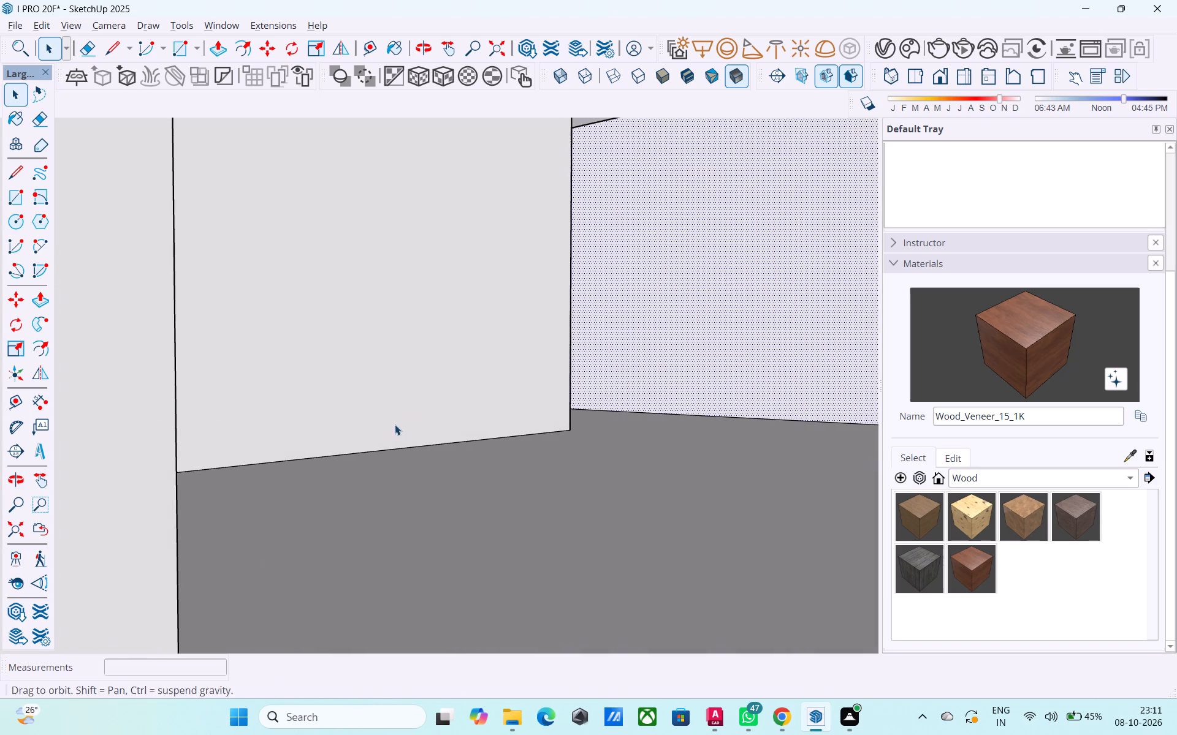
{"action": "key", "text": "space"}
{"action": "middle_click_drag", "start_coordinate": [395, 424], "coordinate": [366, 427]}
{"action": "middle_click_drag", "start_coordinate": [367, 423], "coordinate": [385, 454], "text": "shift"}
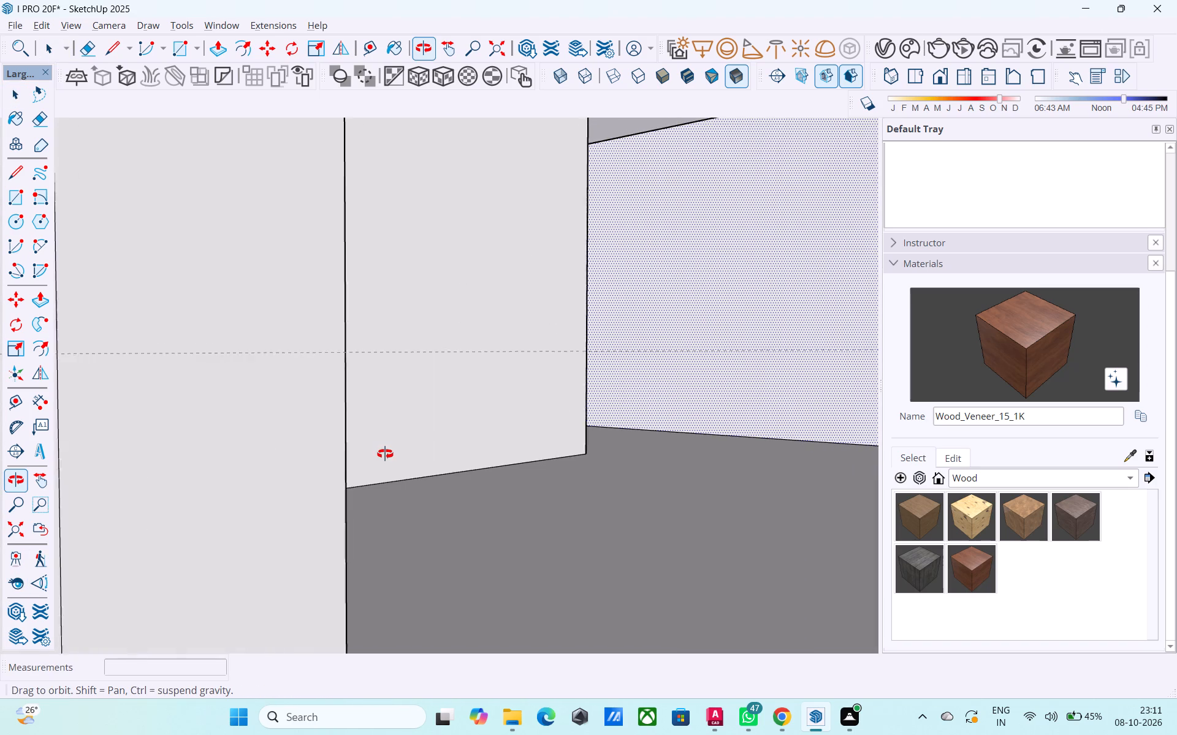
{"action": "middle_click_drag", "start_coordinate": [385, 454], "coordinate": [369, 456], "text": "shift"}
{"action": "left_click", "coordinate": [445, 401]}
{"action": "left_click", "coordinate": [7, 580]}
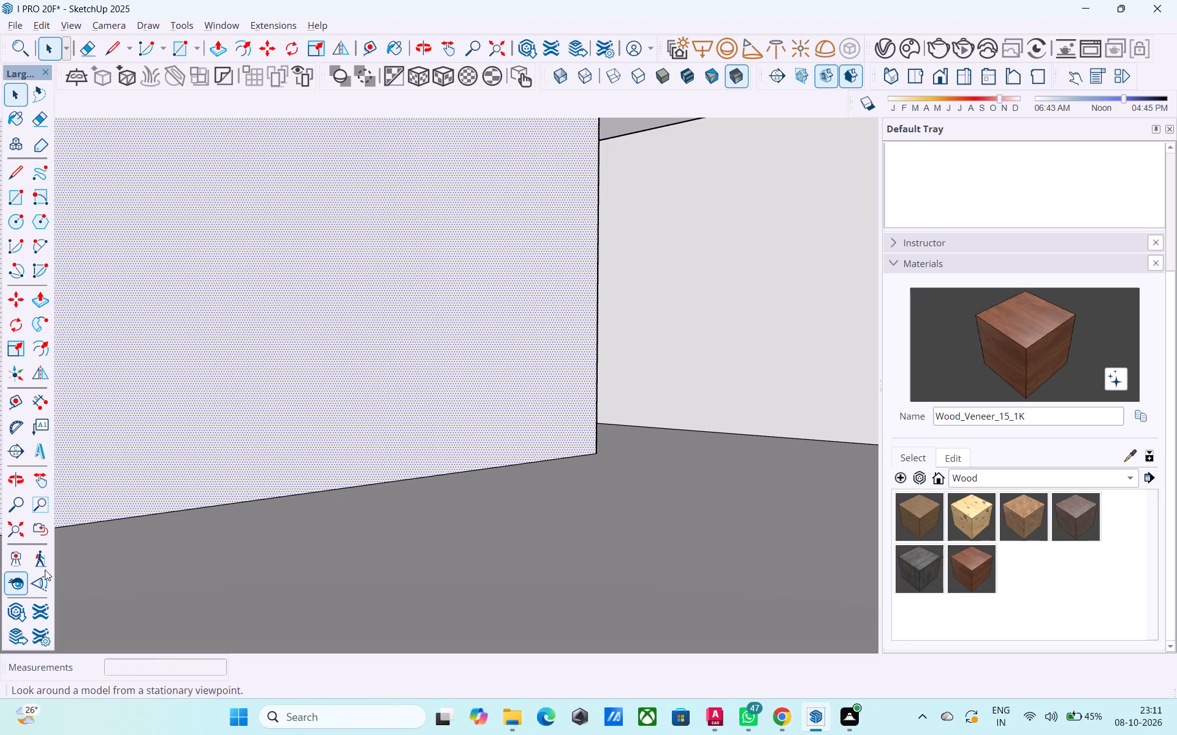
{"action": "left_click_drag", "start_coordinate": [579, 380], "coordinate": [293, 389]}
{"action": "middle_click_drag", "start_coordinate": [310, 378], "coordinate": [293, 385]}
{"action": "left_click_drag", "start_coordinate": [321, 383], "coordinate": [310, 385]}
{"action": "middle_click_drag", "start_coordinate": [310, 385], "coordinate": [296, 403], "text": "shift"}
{"action": "middle_click_drag", "start_coordinate": [257, 403], "coordinate": [471, 399]}
{"action": "scroll", "coordinate": [486, 396], "scroll_direction": "down", "scroll_amount": 10}
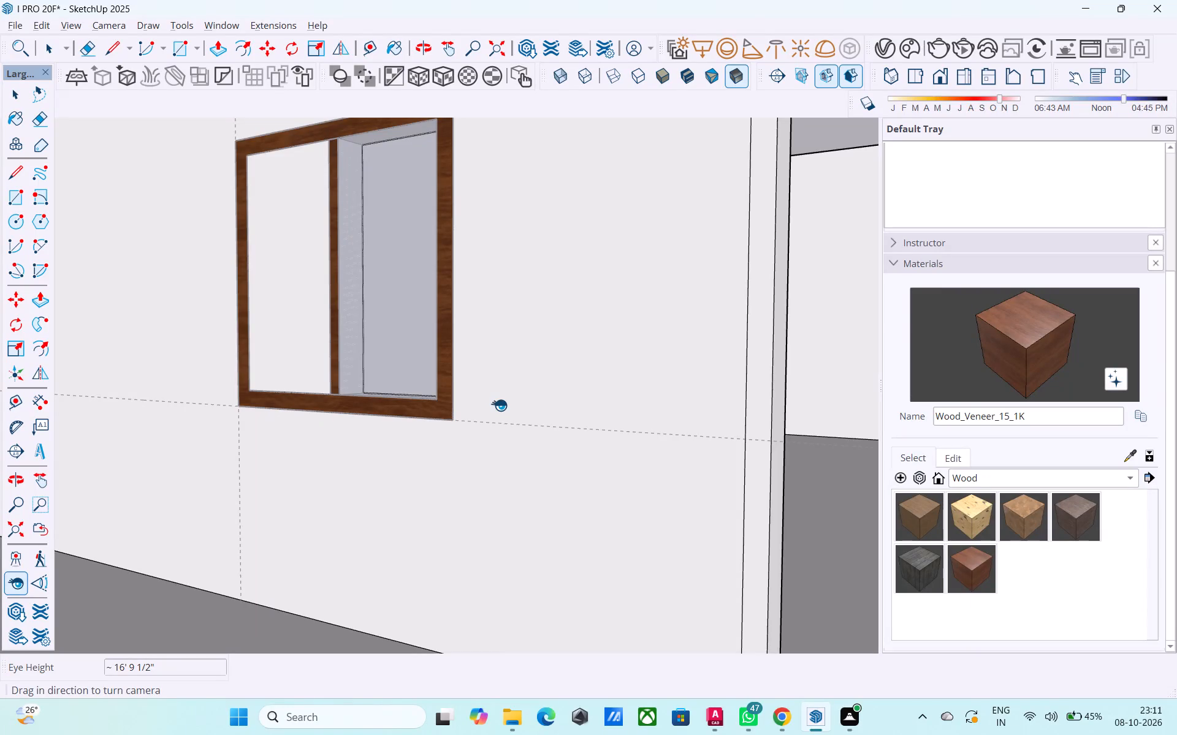
Undo the 6" recess of the window's right-hand pane in the upper balcony wall and leave the wall group.
{"action": "scroll", "coordinate": [427, 424], "scroll_direction": "down", "scroll_amount": 2}
{"action": "middle_click_drag", "start_coordinate": [429, 426], "coordinate": [566, 499]}
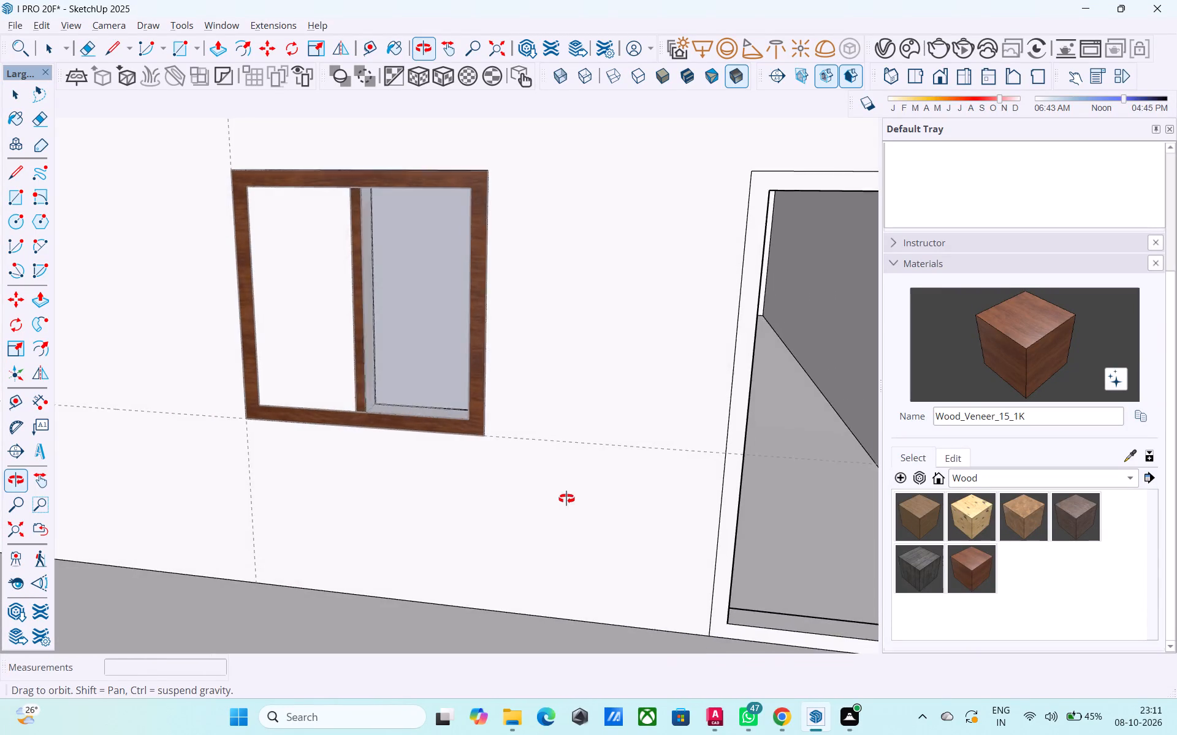
{"action": "middle_click_drag", "start_coordinate": [566, 499], "coordinate": [584, 488]}
{"action": "key", "text": "space"}
{"action": "scroll", "coordinate": [427, 385], "scroll_direction": "down", "scroll_amount": 3}
{"action": "left_click", "coordinate": [425, 386]}
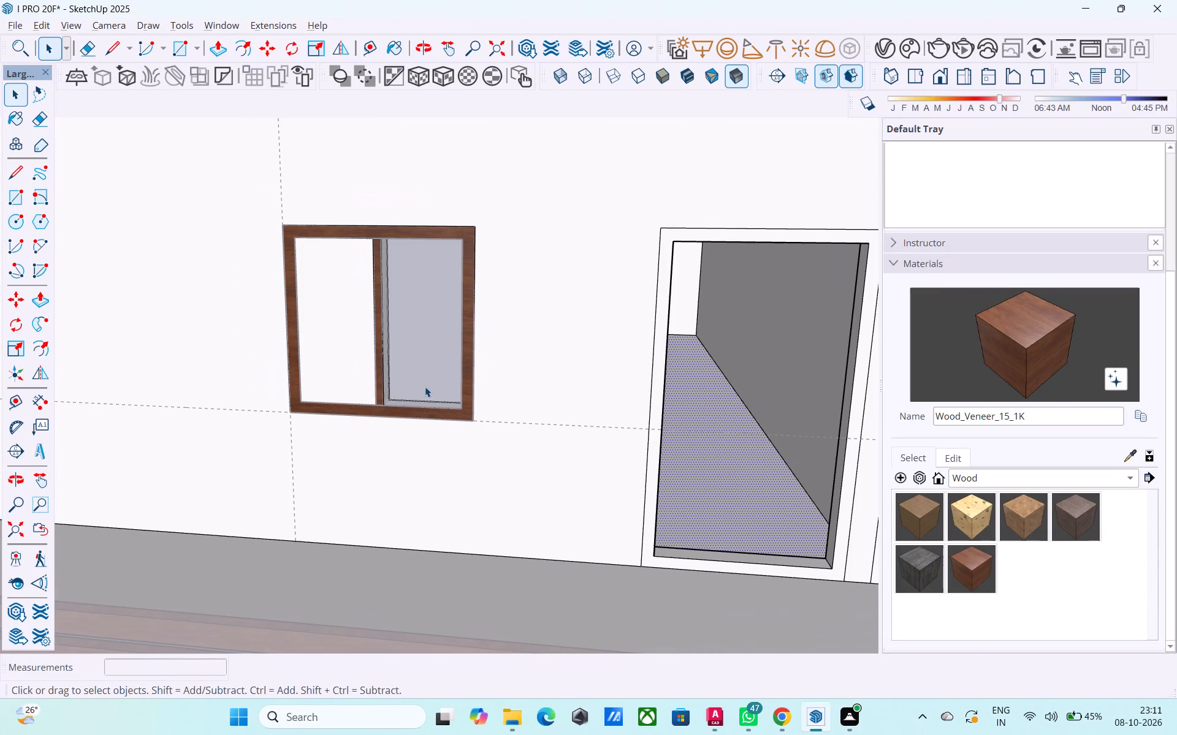
{"action": "left_click", "coordinate": [430, 369]}
{"action": "scroll", "coordinate": [429, 369], "scroll_direction": "down", "scroll_amount": 4}
{"action": "middle_click_drag", "start_coordinate": [430, 364], "coordinate": [528, 303]}
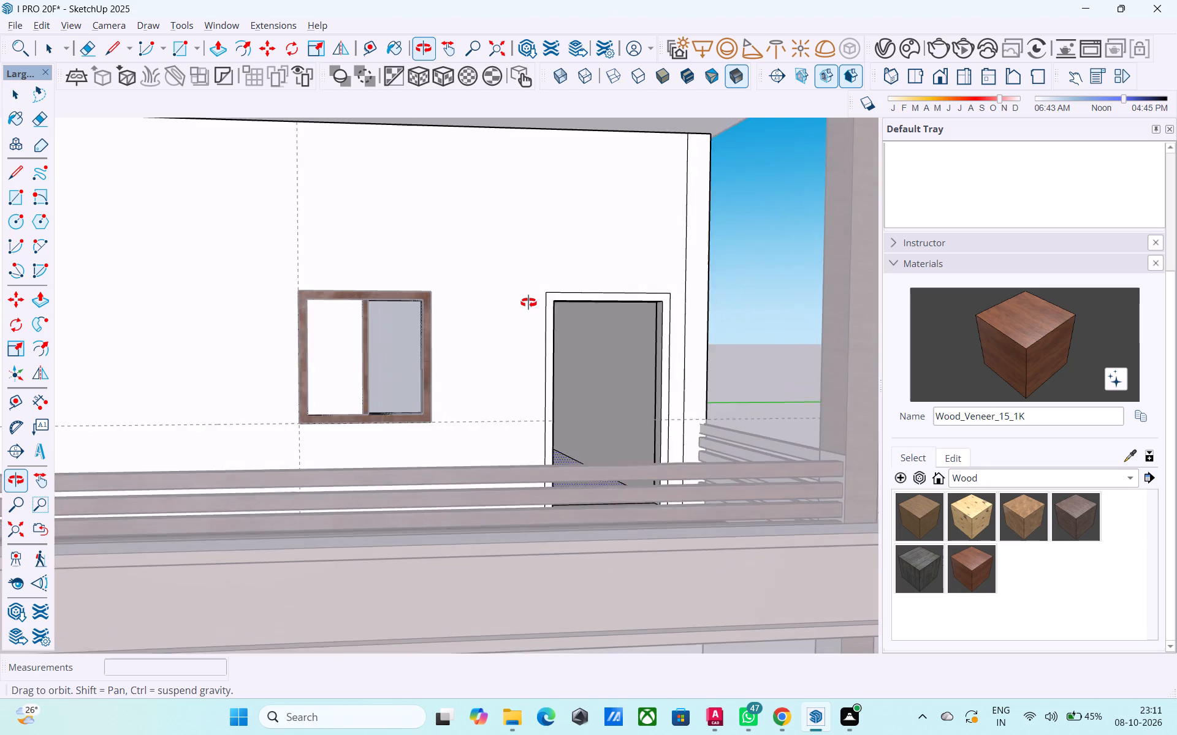
{"action": "middle_click_drag", "start_coordinate": [528, 303], "coordinate": [543, 314]}
{"action": "left_click", "coordinate": [379, 329]}
{"action": "scroll", "coordinate": [539, 337], "scroll_direction": "down", "scroll_amount": 8}
{"action": "left_click", "coordinate": [767, 304]}
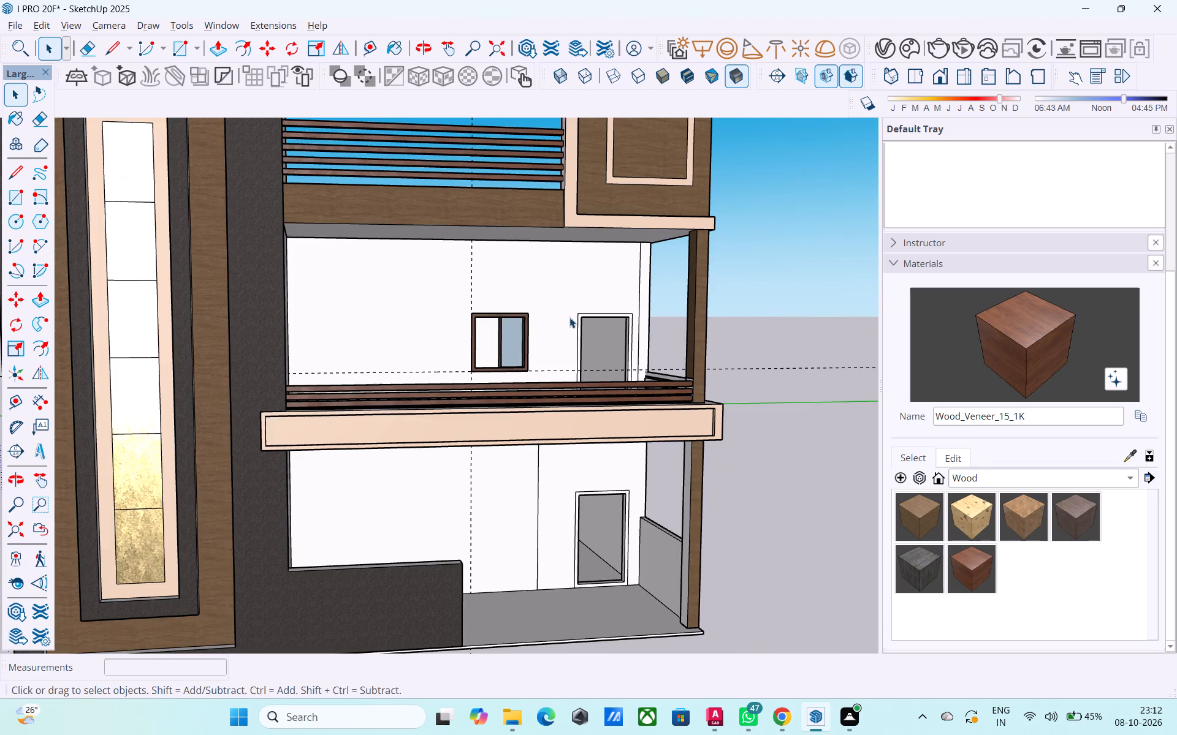
{"action": "middle_click_drag", "start_coordinate": [569, 317], "coordinate": [506, 326]}
{"action": "key", "text": "ctrl+z"}
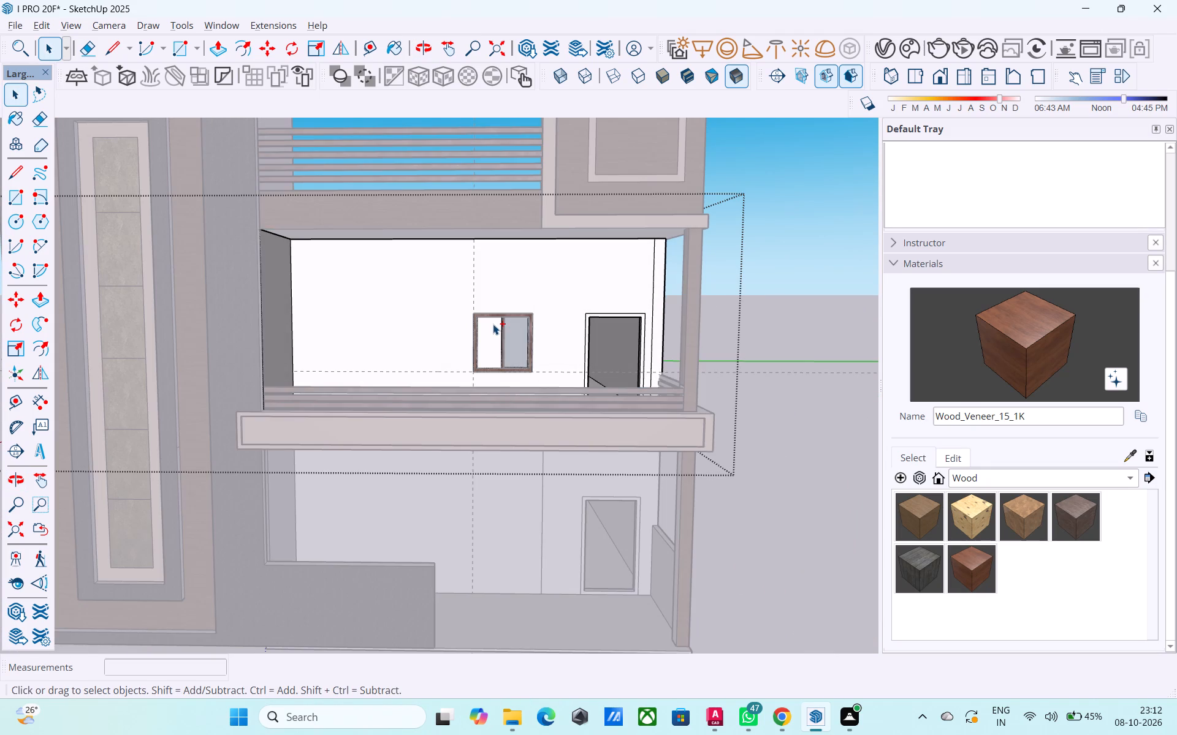
{"action": "key", "text": "ctrl+z"}
{"action": "left_click", "coordinate": [794, 327]}
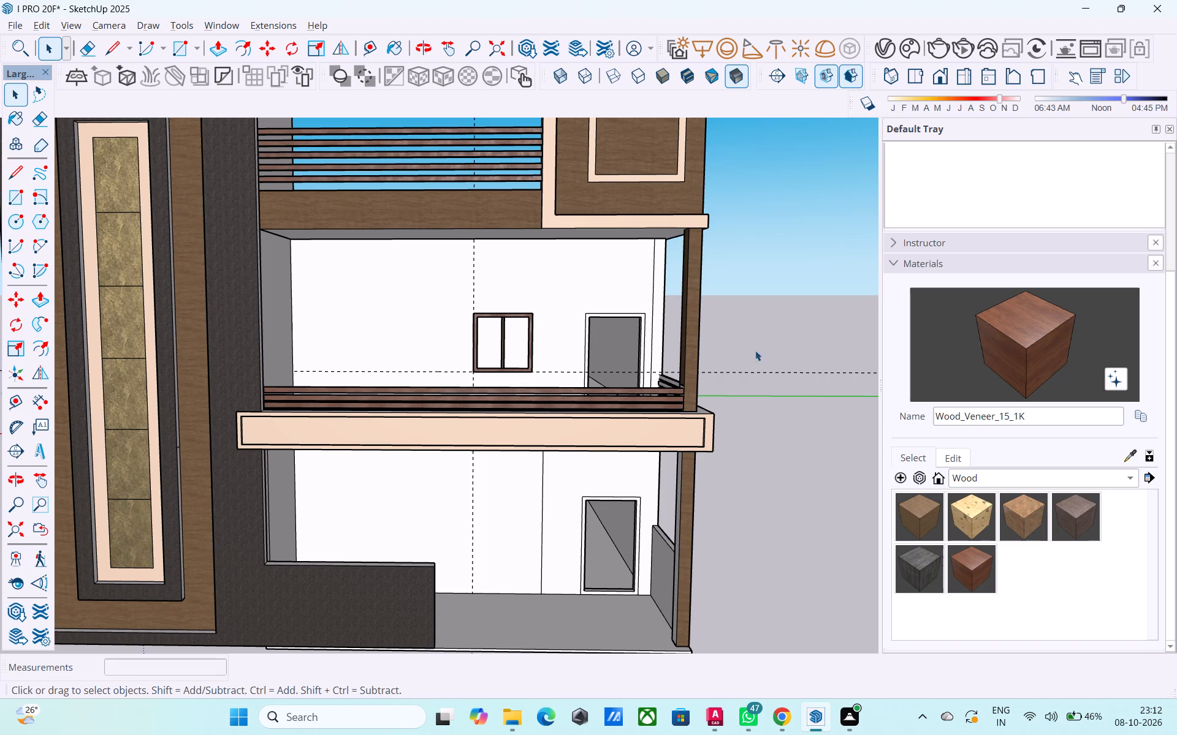
Save the house model.
{"action": "scroll", "coordinate": [744, 358], "scroll_direction": "down", "scroll_amount": 2}
{"action": "middle_click_drag", "start_coordinate": [725, 374], "coordinate": [725, 352]}
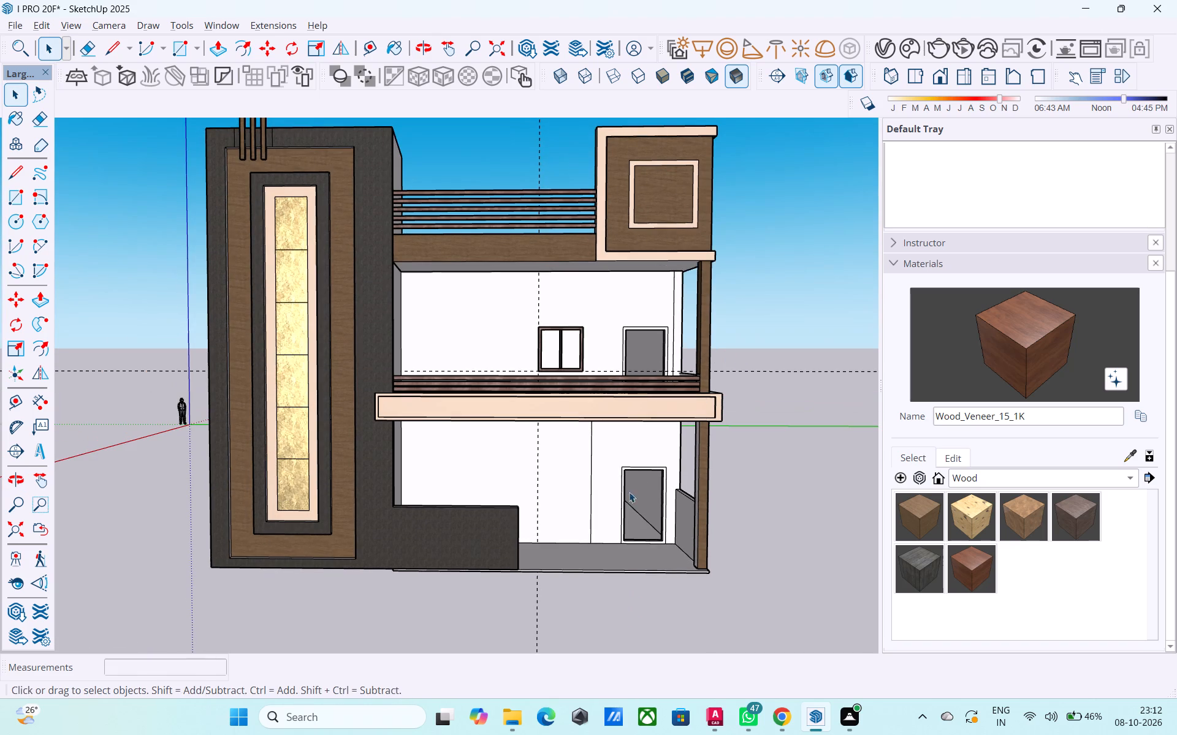
{"action": "scroll", "coordinate": [490, 639], "scroll_direction": "down", "scroll_amount": 2}
{"action": "scroll", "coordinate": [737, 268], "scroll_direction": "up", "scroll_amount": 3}
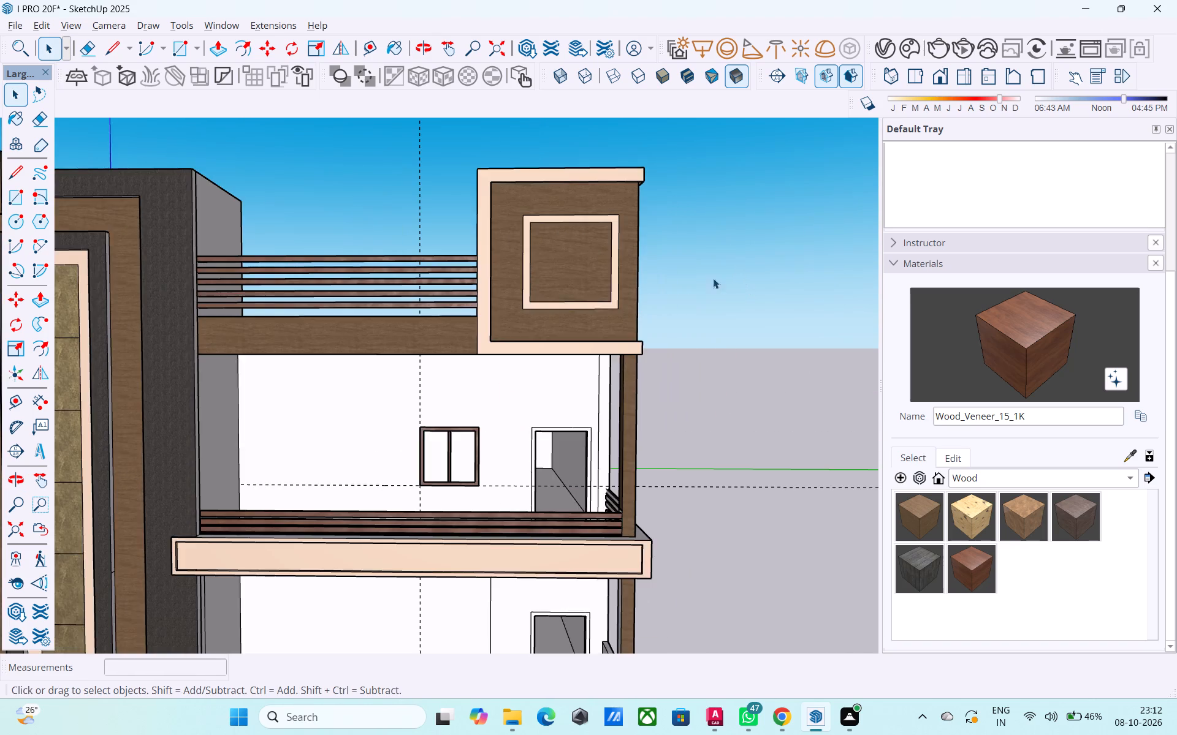
{"action": "scroll", "coordinate": [702, 284], "scroll_direction": "down", "scroll_amount": 2}
{"action": "middle_click_drag", "start_coordinate": [701, 284], "coordinate": [731, 257]}
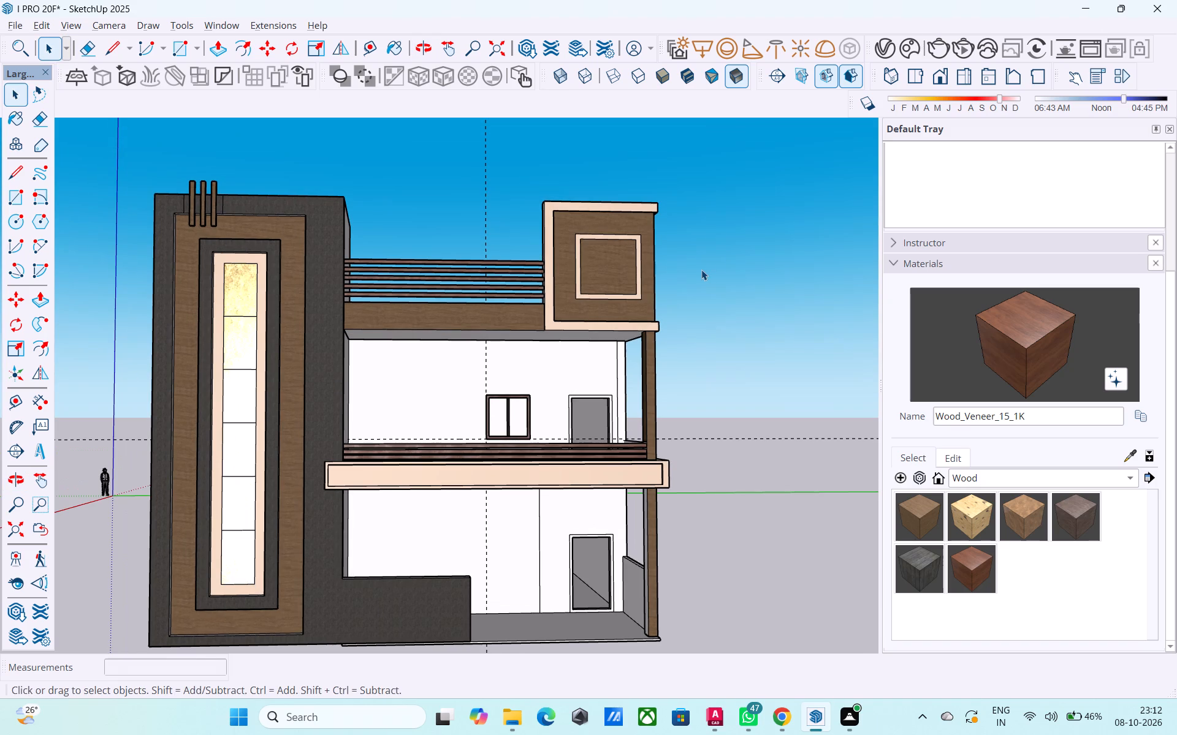
{"action": "middle_click_drag", "start_coordinate": [701, 269], "coordinate": [701, 328]}
{"action": "scroll", "coordinate": [658, 331], "scroll_direction": "down", "scroll_amount": 1}
{"action": "key", "text": "ctrl+s"}
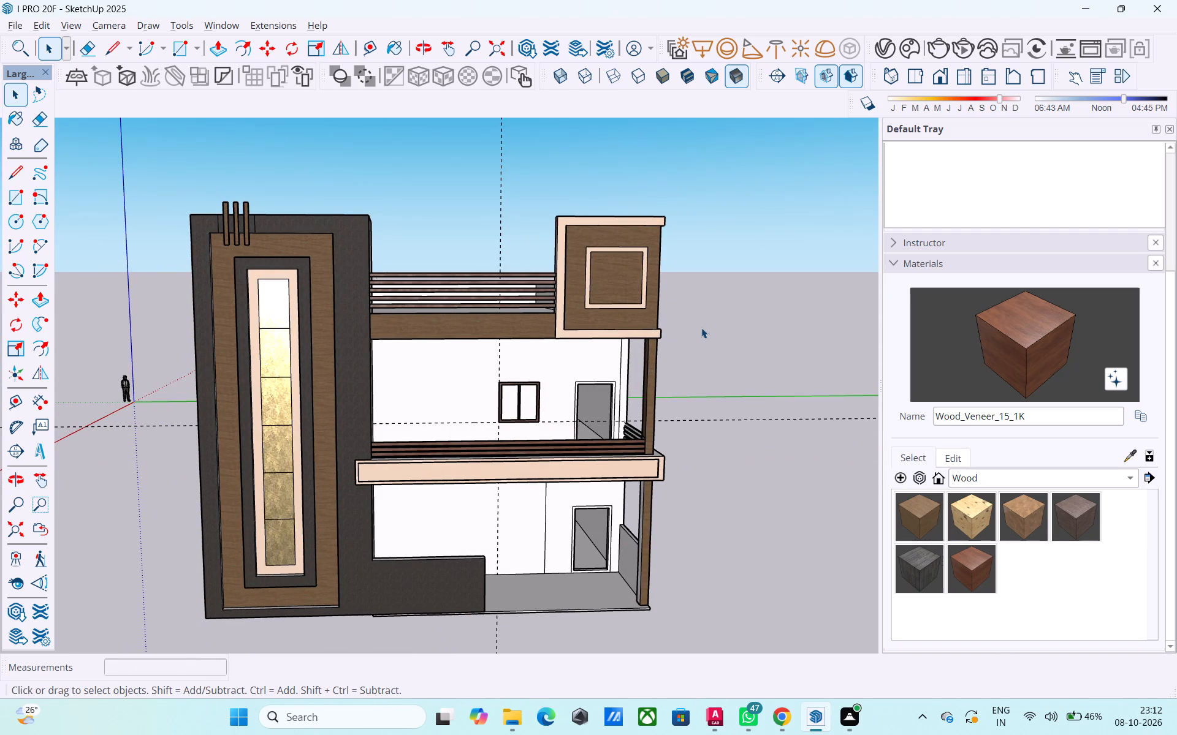
Copy the upper balcony window frame straight down about 11' 10" onto the ground-floor wall.
{"action": "scroll", "coordinate": [520, 412], "scroll_direction": "up", "scroll_amount": 3}
{"action": "left_click", "coordinate": [520, 402]}
{"action": "scroll", "coordinate": [520, 401], "scroll_direction": "up", "scroll_amount": 10}
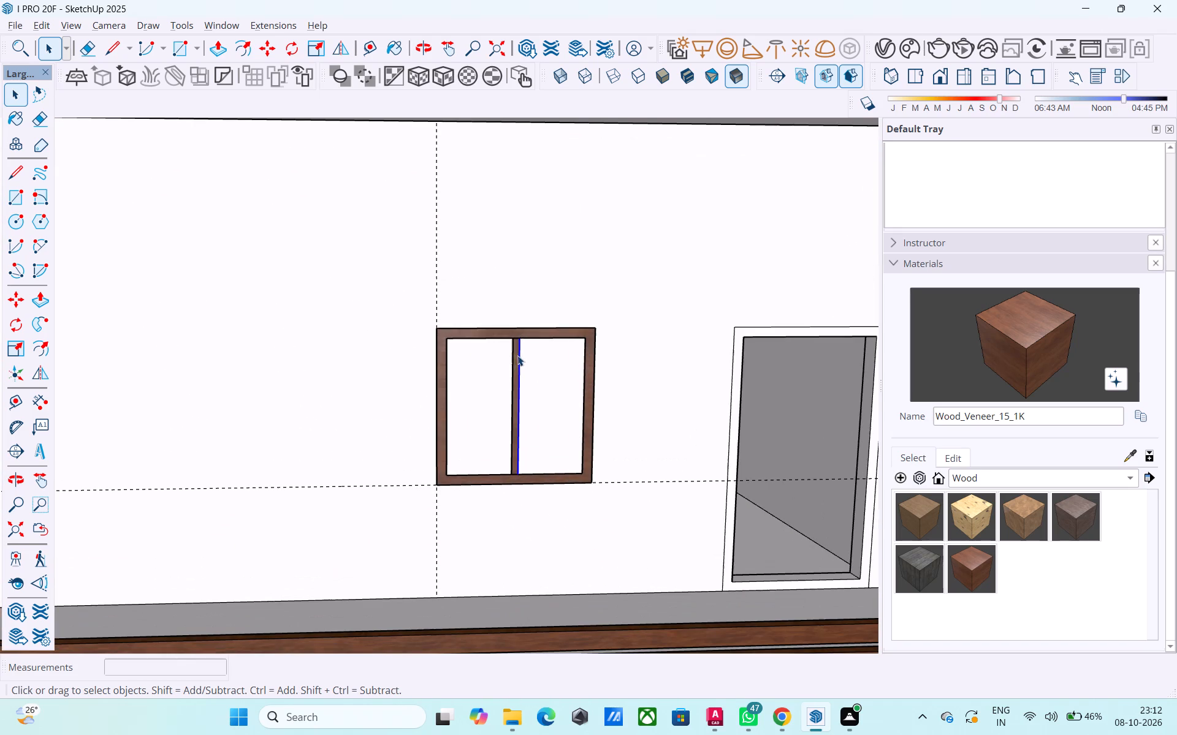
{"action": "left_click", "coordinate": [511, 327]}
{"action": "scroll", "coordinate": [506, 335], "scroll_direction": "up", "scroll_amount": 3}
{"action": "left_click", "coordinate": [504, 333]}
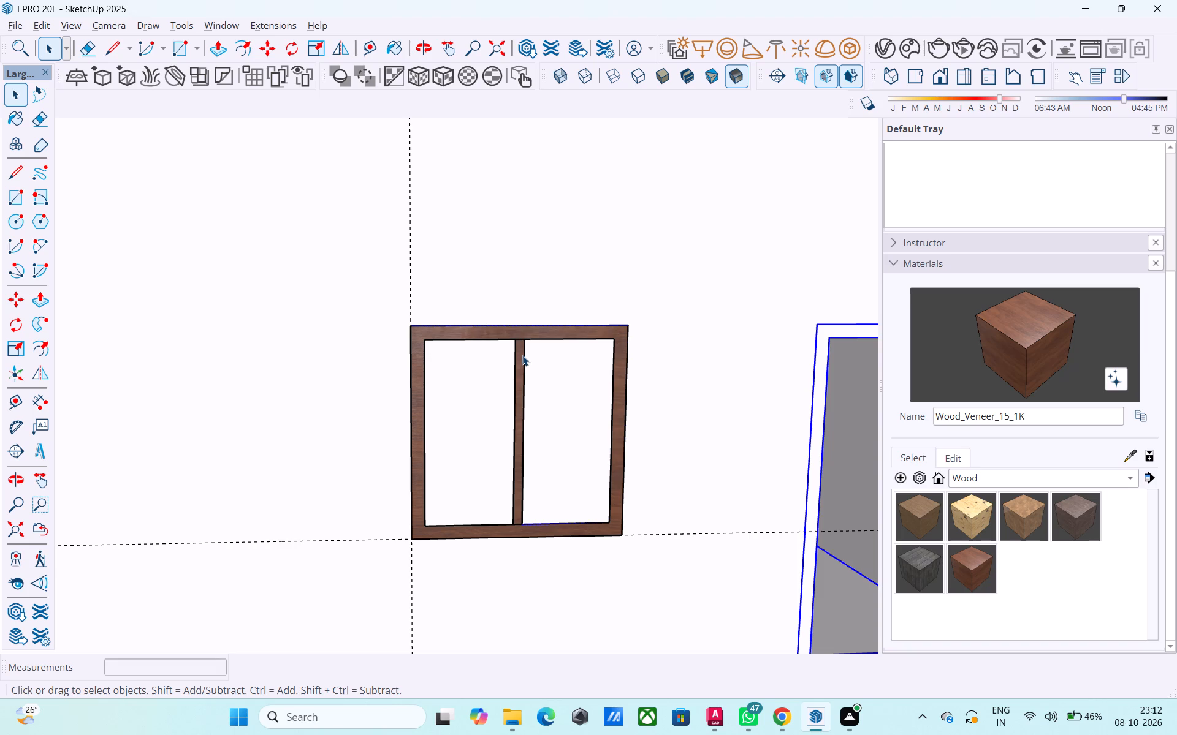
{"action": "left_click_drag", "start_coordinate": [396, 301], "coordinate": [663, 555]}
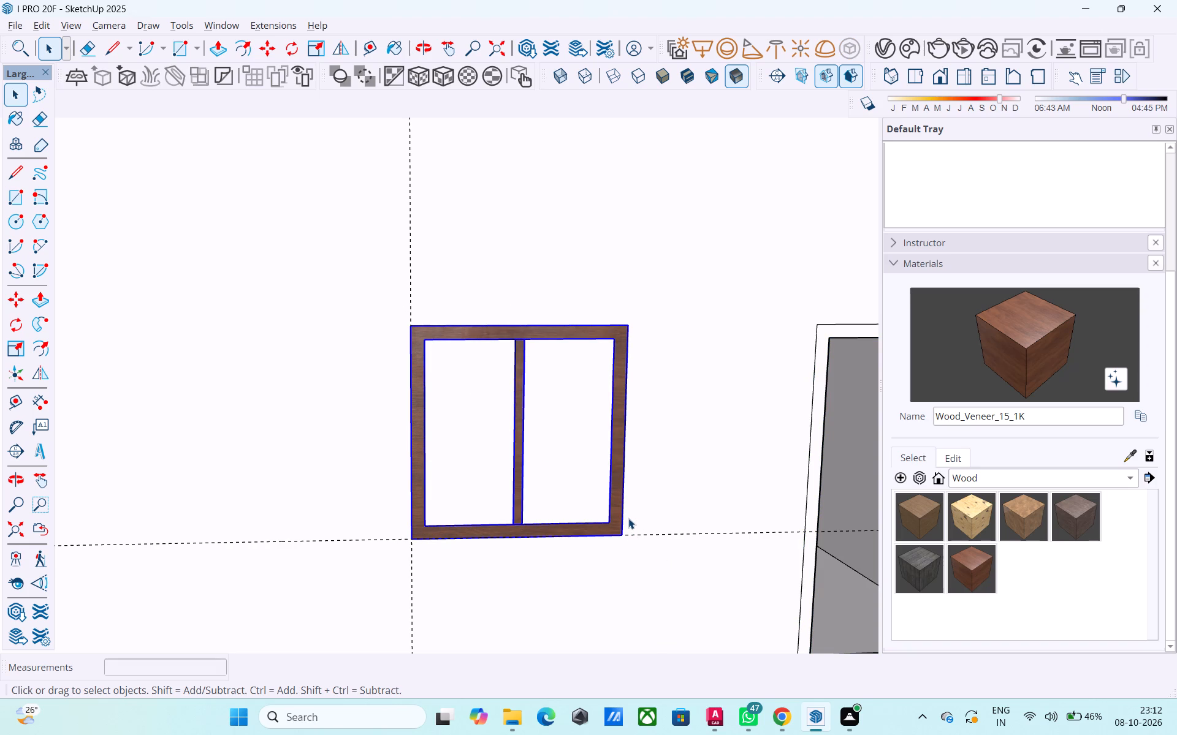
{"action": "key", "text": "m"}
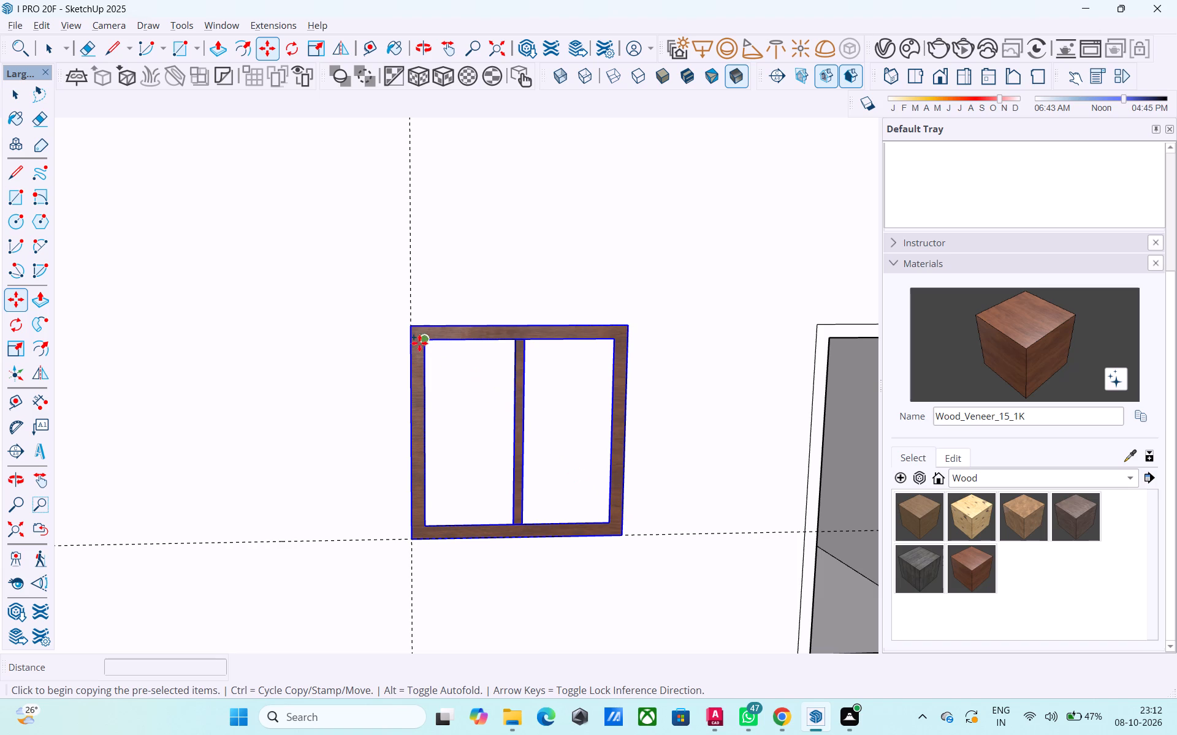
{"action": "left_click", "coordinate": [411, 323]}
{"action": "scroll", "coordinate": [438, 451], "scroll_direction": "down", "scroll_amount": 11}
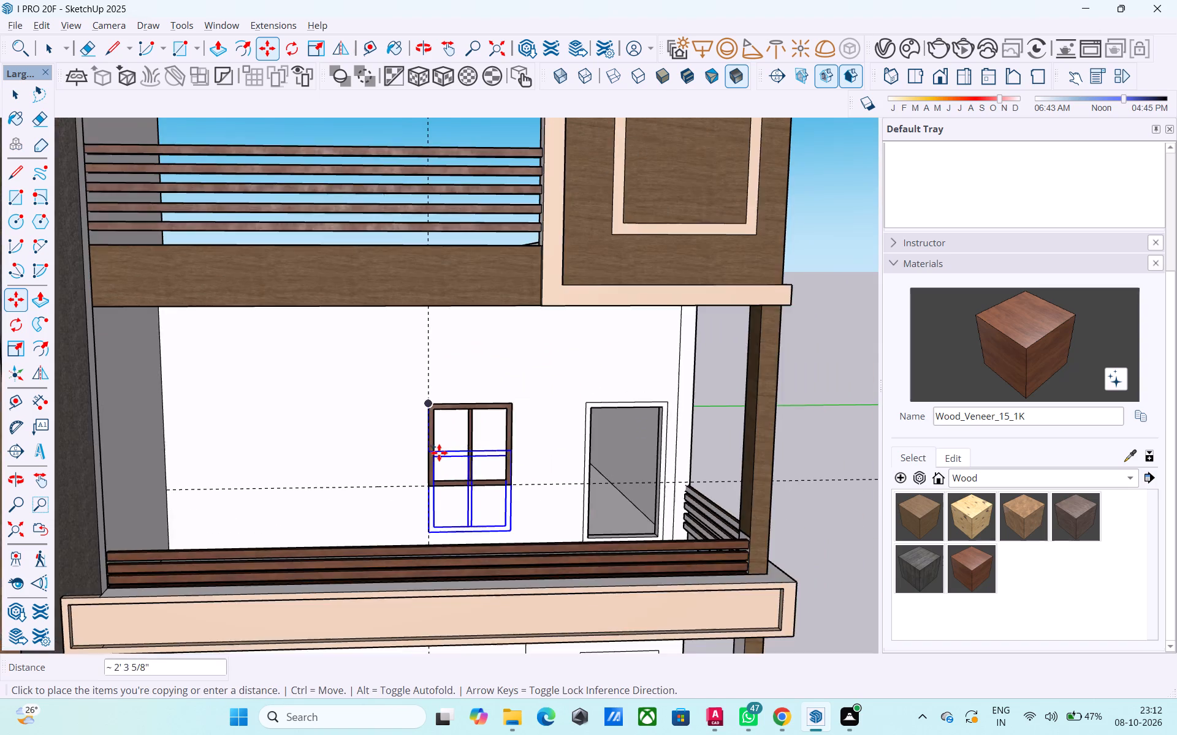
{"action": "scroll", "coordinate": [439, 453], "scroll_direction": "down", "scroll_amount": 7}
{"action": "middle_click_drag", "start_coordinate": [444, 482], "coordinate": [441, 403]}
{"action": "scroll", "coordinate": [440, 473], "scroll_direction": "up", "scroll_amount": 3}
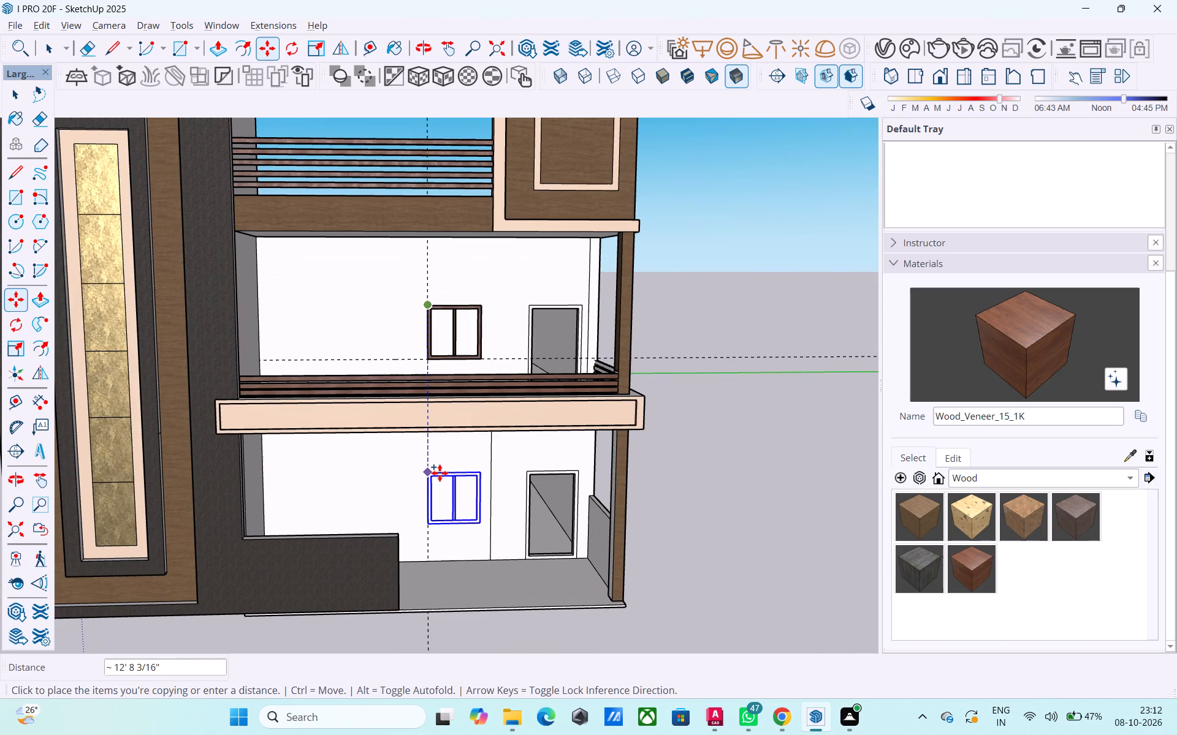
{"action": "left_click", "coordinate": [440, 462]}
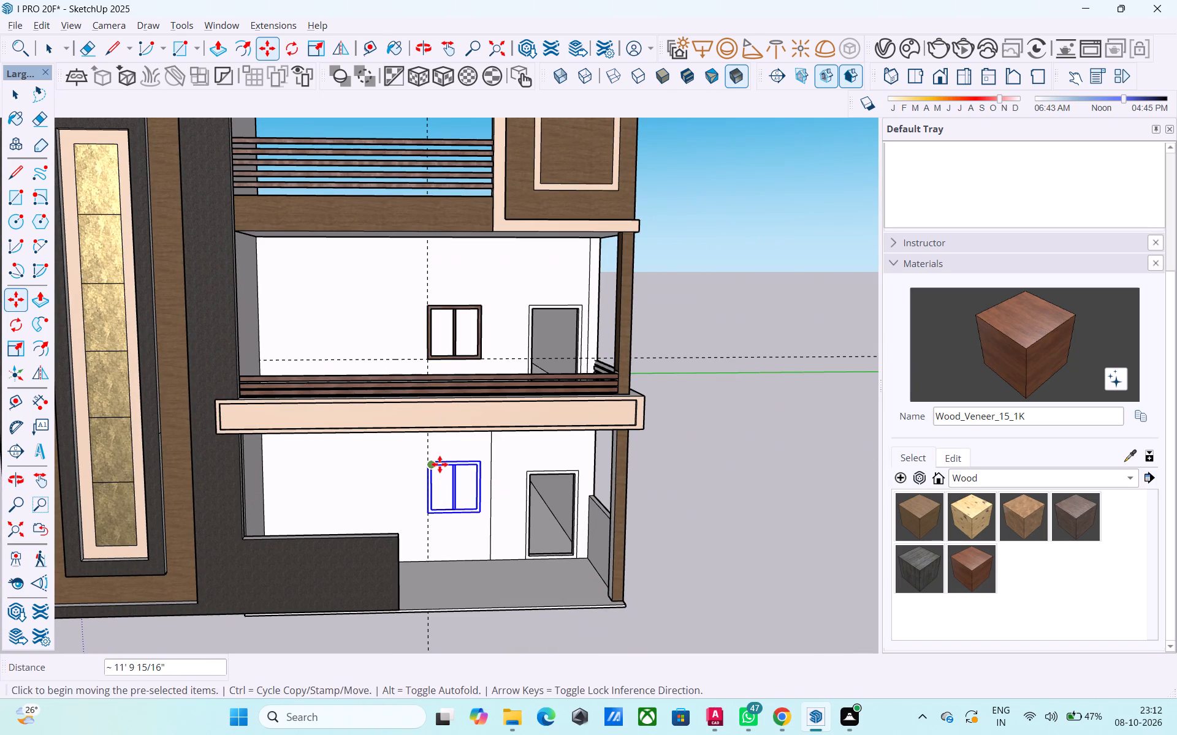
{"action": "key", "text": "space"}
Place a horizontal guide 3' above the base of the ground-floor wall with the Tape Measure.
{"action": "type", "text": "T"}
{"action": "scroll", "coordinate": [449, 554], "scroll_direction": "up", "scroll_amount": 3}
{"action": "left_click", "coordinate": [447, 565]}
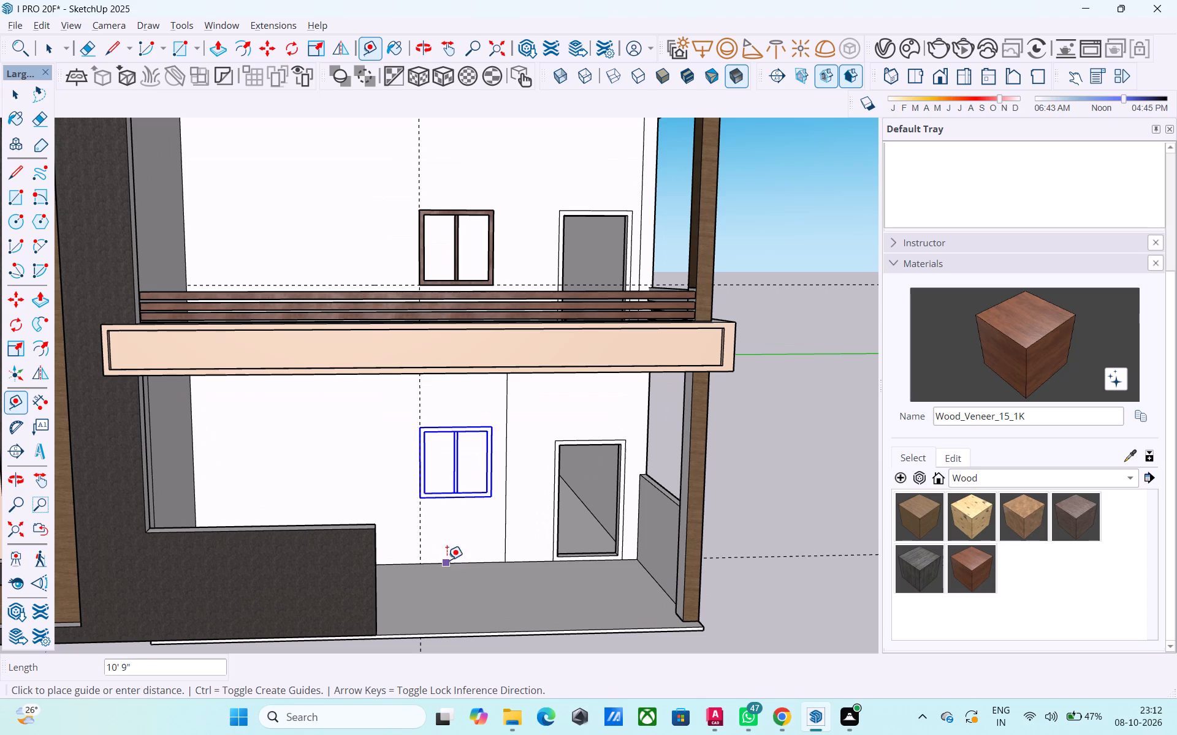
{"action": "type", "text": "3'"}
{"action": "key", "text": "Return"}
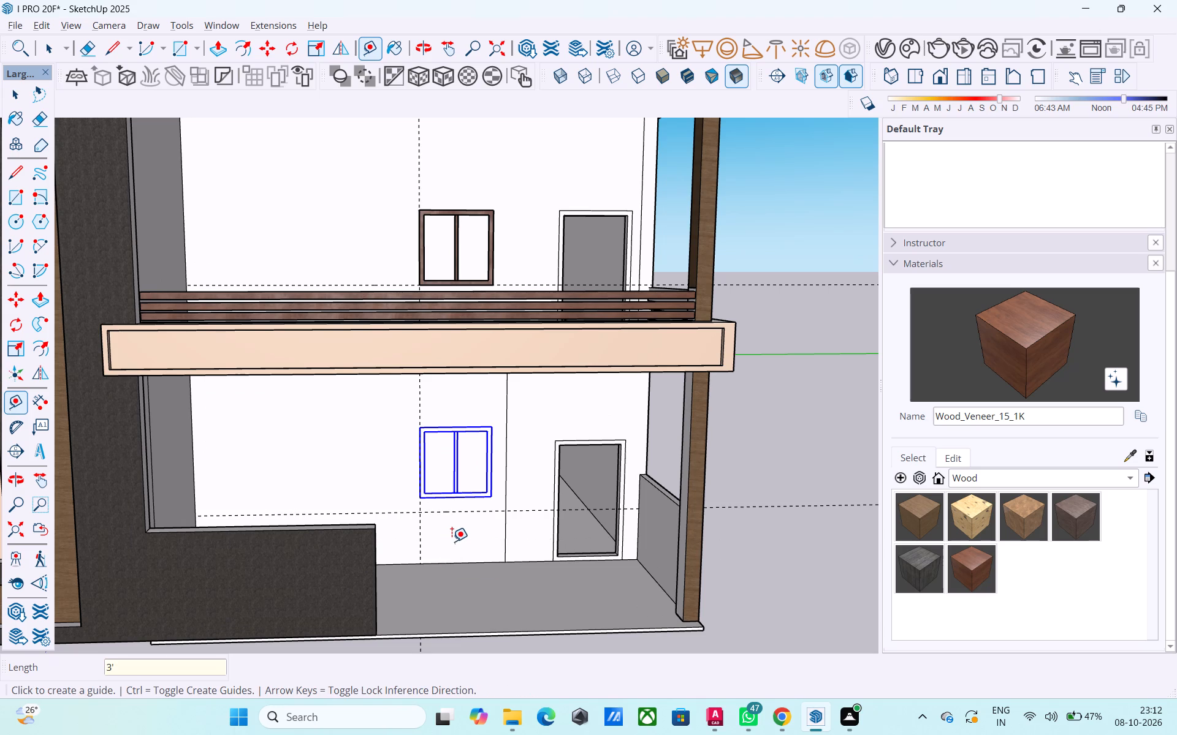
{"action": "key", "text": "space"}
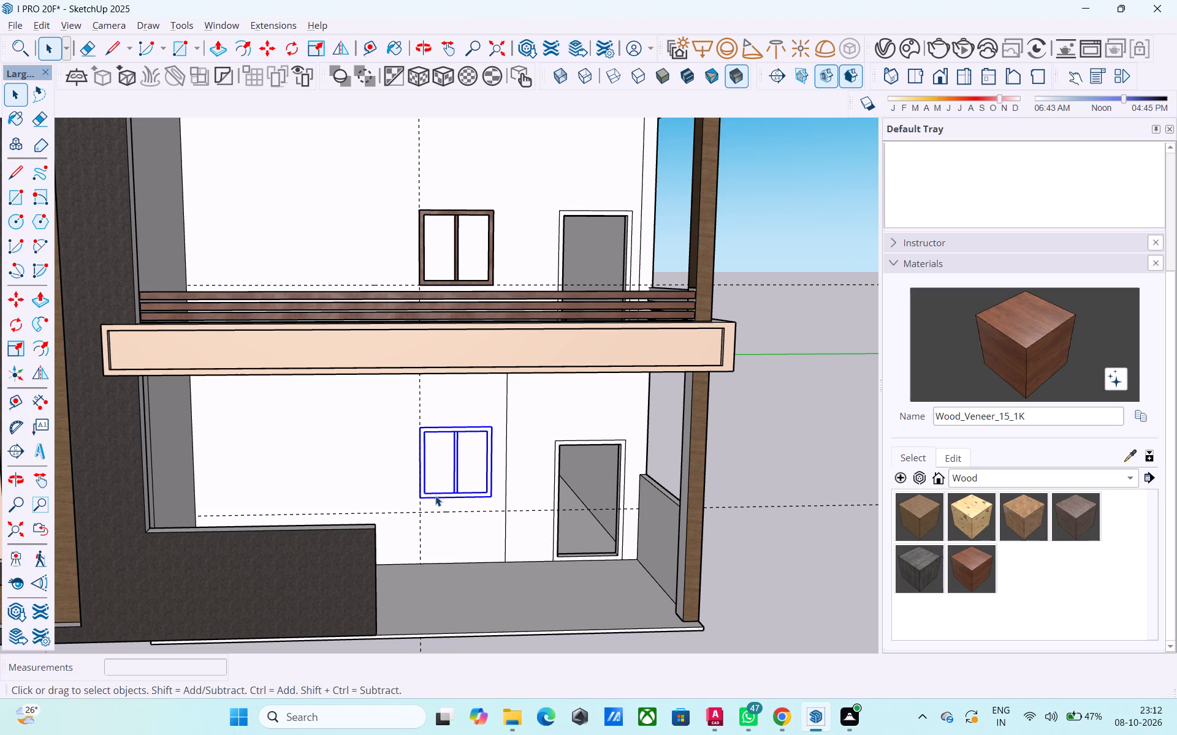
Move the copied window down about 10" so its lower-left corner sits where the 3' guide crosses the vertical guide.
{"action": "key", "text": "m"}
{"action": "scroll", "coordinate": [419, 500], "scroll_direction": "up", "scroll_amount": 3}
{"action": "left_click", "coordinate": [420, 500]}
{"action": "left_click", "coordinate": [424, 515]}
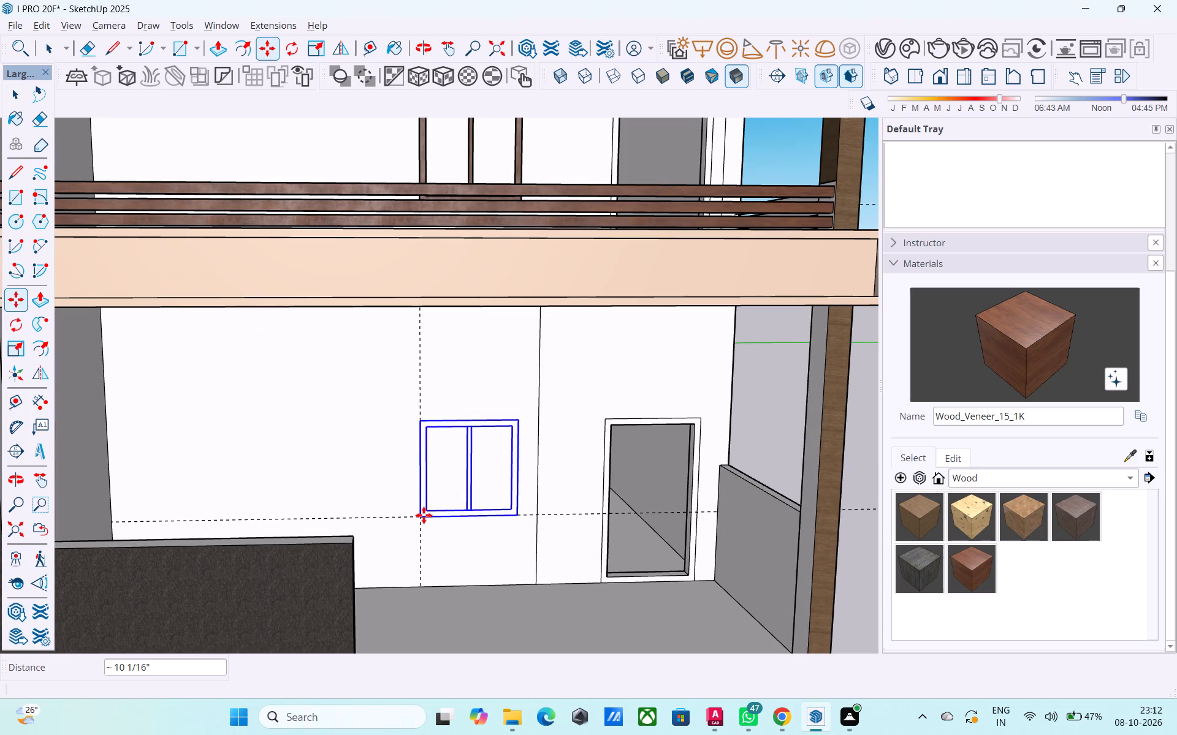
{"action": "key", "text": "space"}
{"action": "scroll", "coordinate": [424, 514], "scroll_direction": "down", "scroll_amount": 7}
{"action": "left_click", "coordinate": [681, 451]}
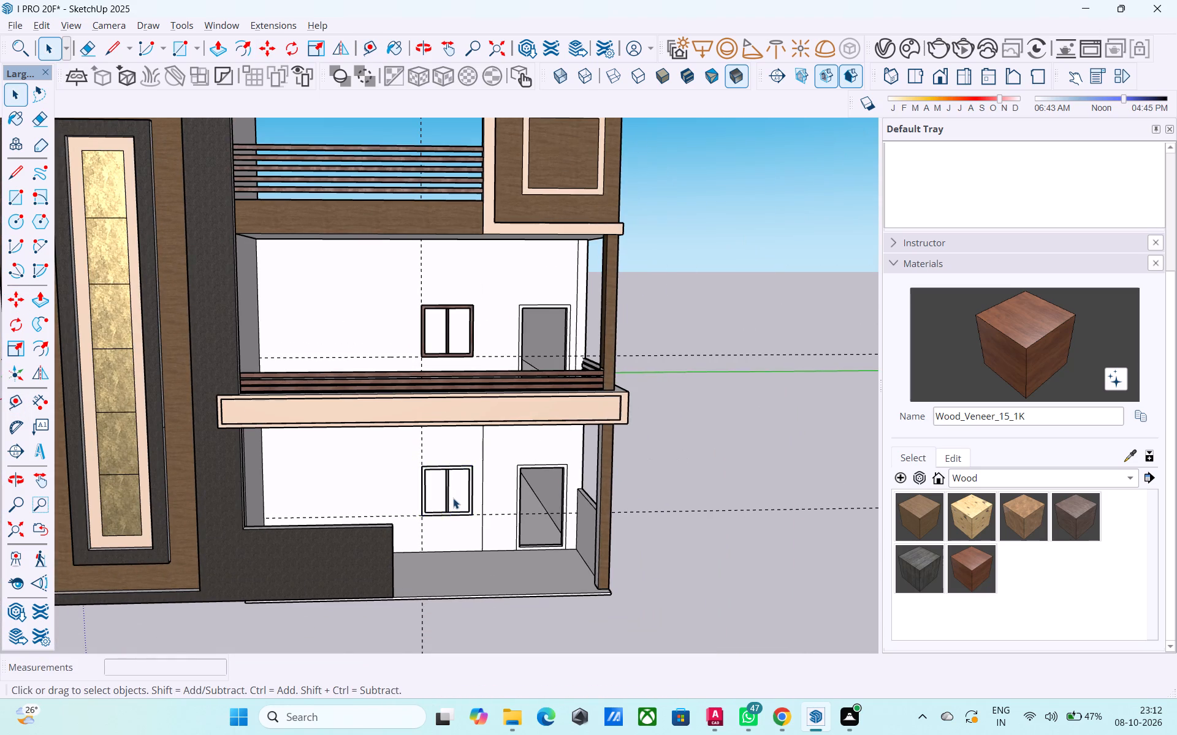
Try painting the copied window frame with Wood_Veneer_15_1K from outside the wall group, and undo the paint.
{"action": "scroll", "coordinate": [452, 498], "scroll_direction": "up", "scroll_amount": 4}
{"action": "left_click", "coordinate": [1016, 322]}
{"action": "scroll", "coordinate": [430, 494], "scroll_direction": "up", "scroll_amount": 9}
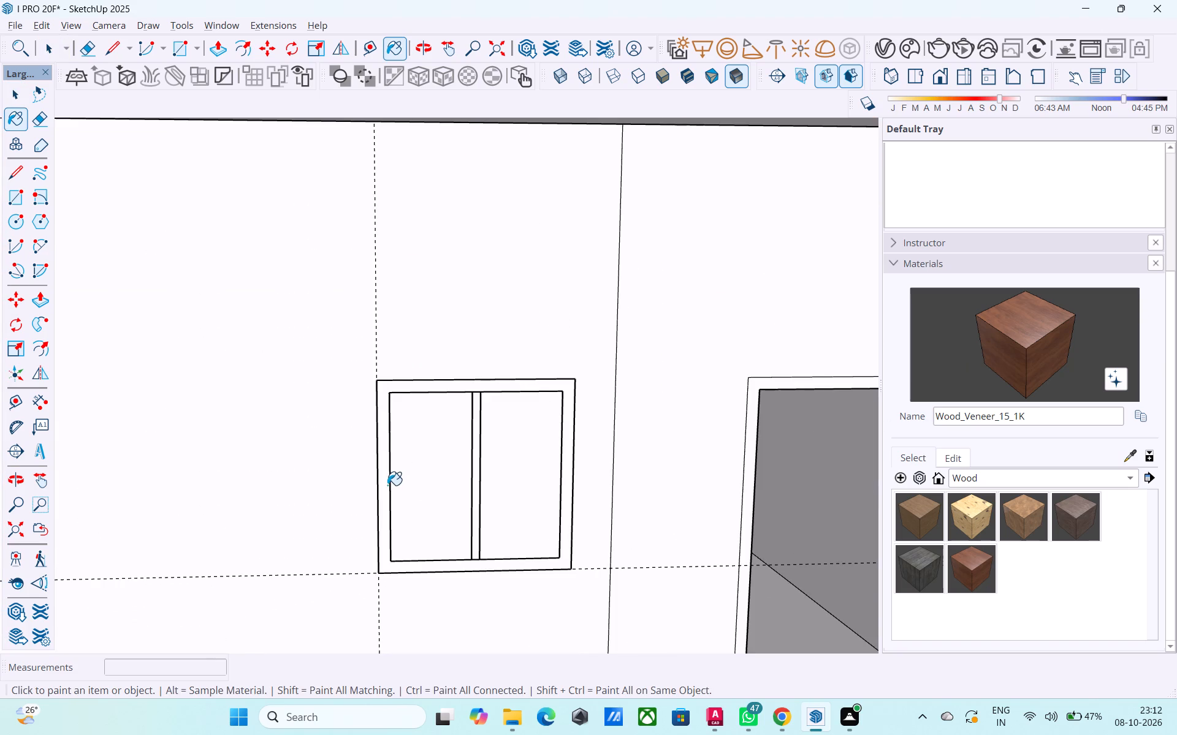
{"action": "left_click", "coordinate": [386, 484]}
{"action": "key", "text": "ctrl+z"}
Open the ground-floor wall group and trace the window with a 4' by 4' outer rectangle and a rectangle for each pane.
{"action": "key", "text": "space"}
{"action": "double_click", "coordinate": [397, 477]}
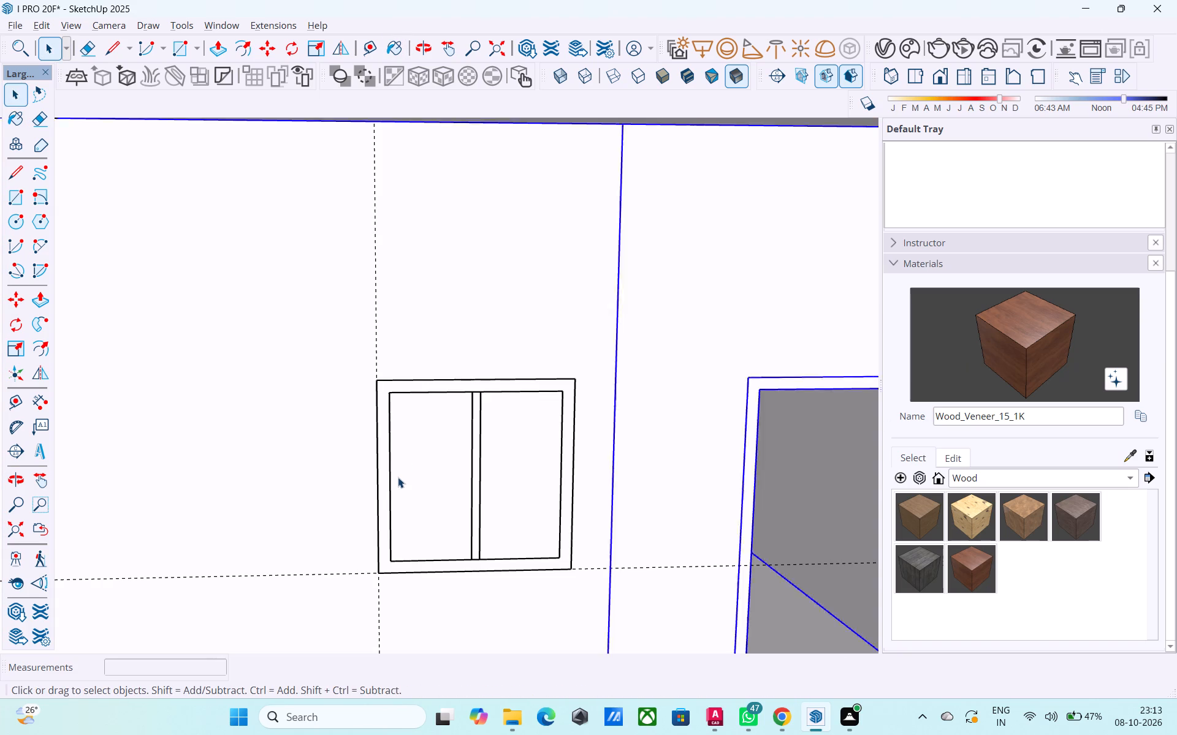
{"action": "key", "text": "r"}
{"action": "left_click", "coordinate": [379, 380]}
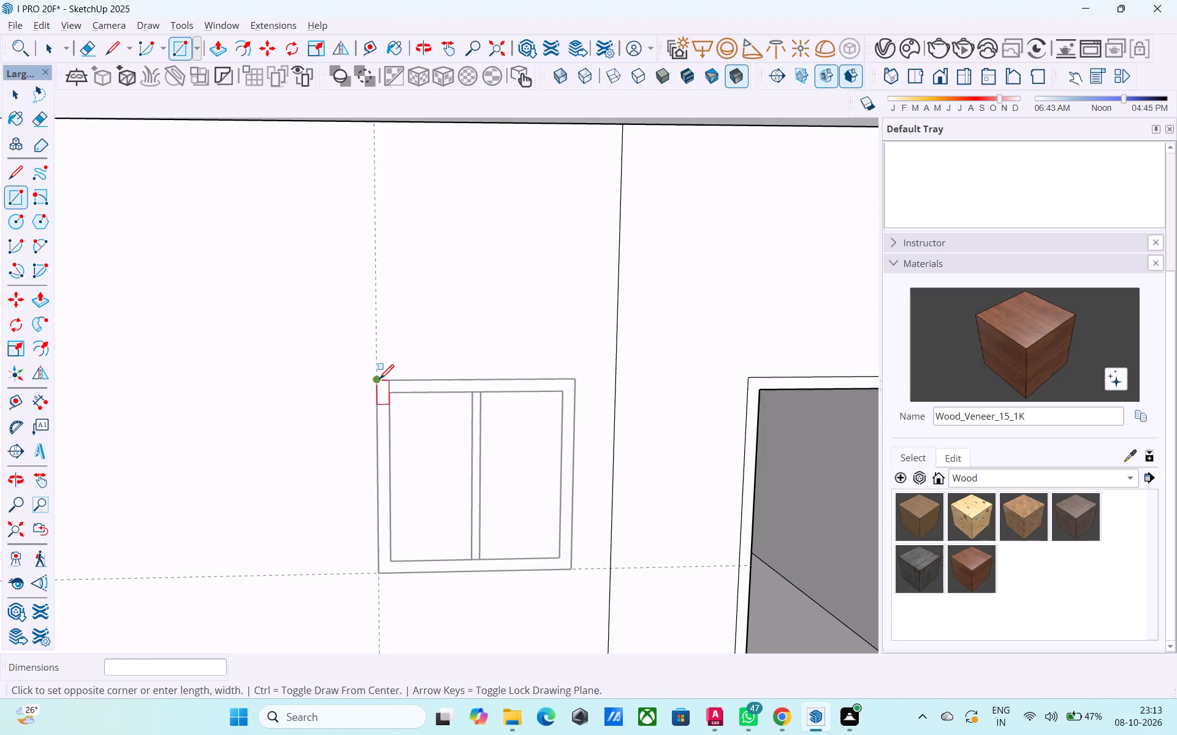
{"action": "left_click", "coordinate": [569, 571]}
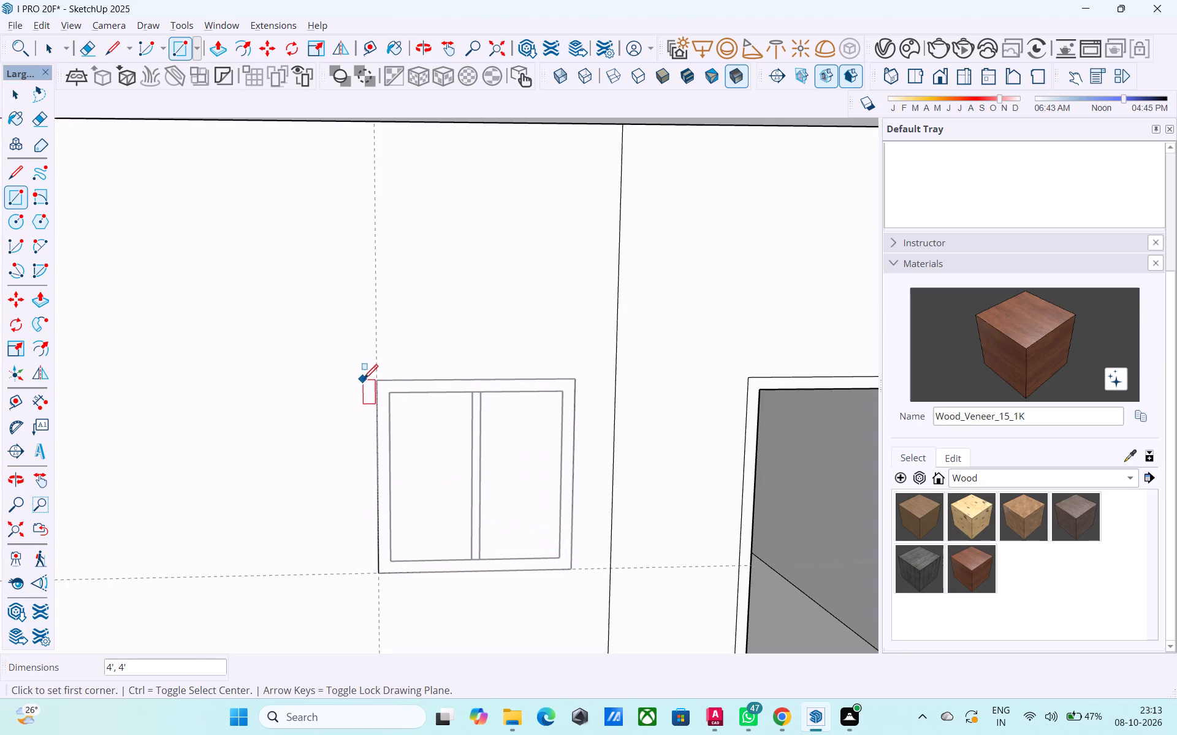
{"action": "left_click", "coordinate": [391, 391]}
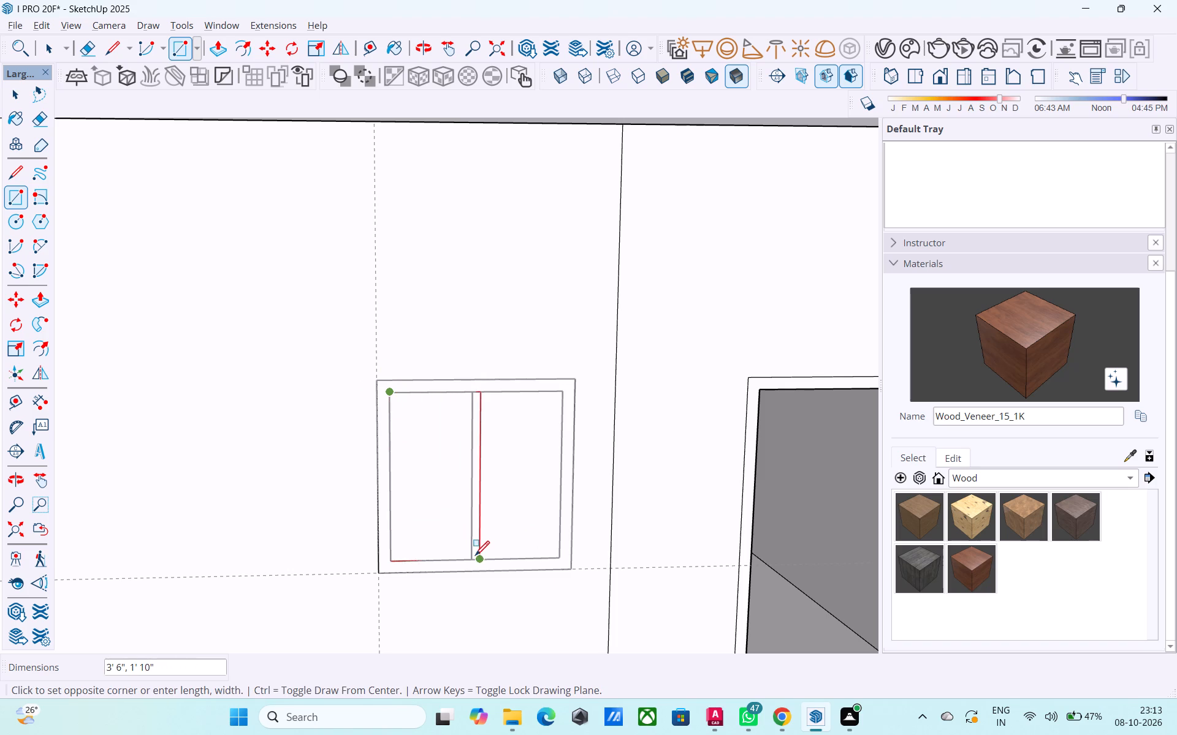
{"action": "left_click", "coordinate": [473, 561]}
{"action": "left_click", "coordinate": [486, 391]}
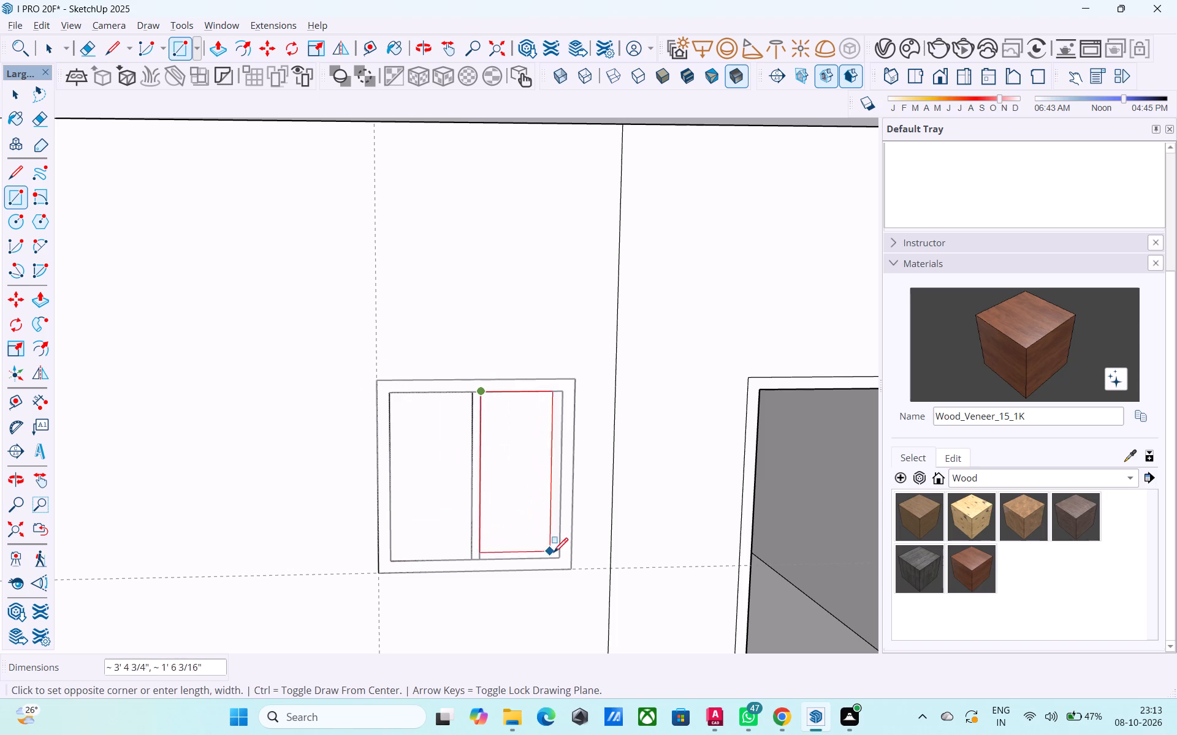
{"action": "left_click", "coordinate": [558, 554]}
Paint the ground-floor window's frame face with Wood_Veneer_15_1K and leave the wall group.
{"action": "left_click", "coordinate": [994, 354]}
{"action": "scroll", "coordinate": [506, 382], "scroll_direction": "up", "scroll_amount": 3}
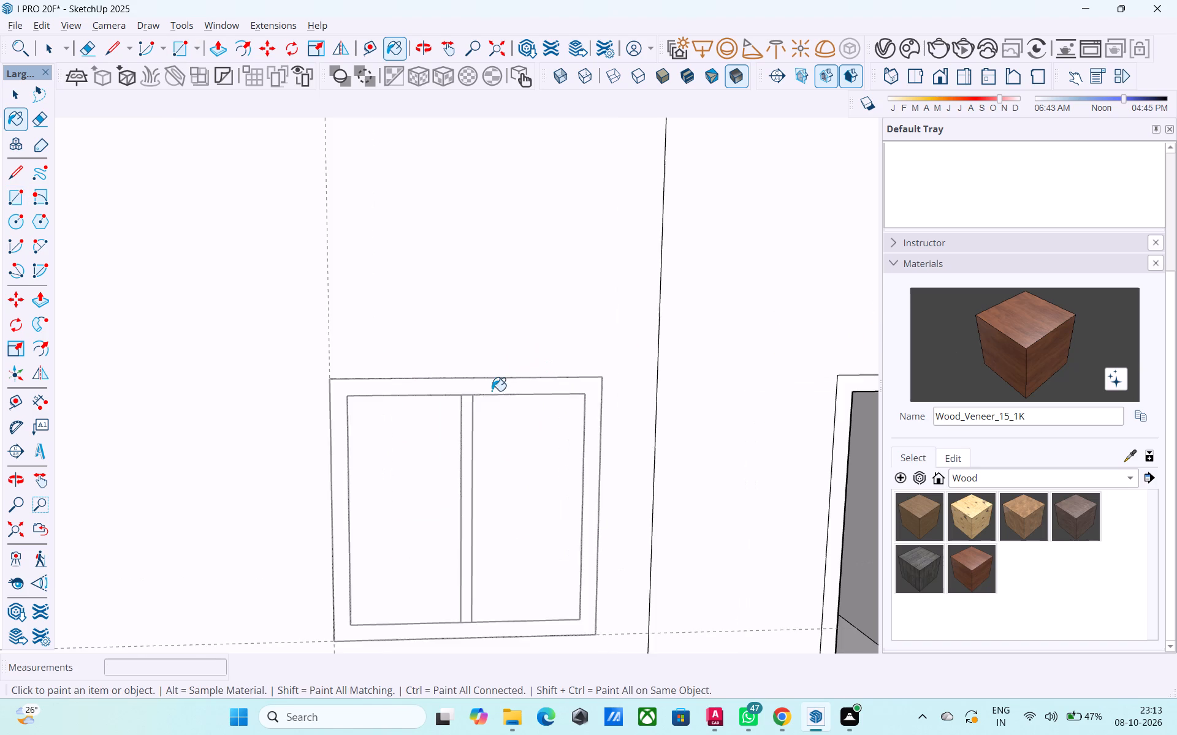
{"action": "left_click", "coordinate": [461, 392]}
{"action": "scroll", "coordinate": [462, 391], "scroll_direction": "down", "scroll_amount": 12}
{"action": "key", "text": "space"}
{"action": "scroll", "coordinate": [445, 394], "scroll_direction": "down", "scroll_amount": 3}
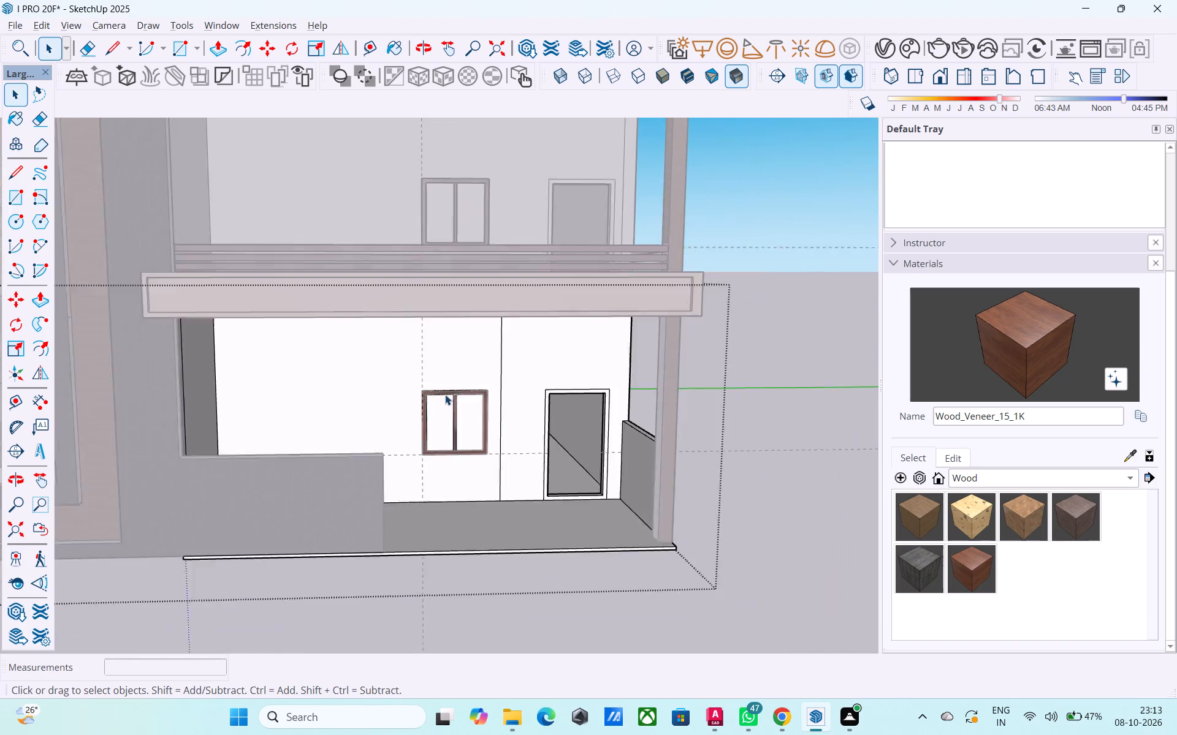
{"action": "scroll", "coordinate": [445, 394], "scroll_direction": "down", "scroll_amount": 7}
{"action": "left_click", "coordinate": [642, 355]}
Examine the whole front of the house, including both windows, from several viewpoints.
{"action": "middle_click_drag", "start_coordinate": [492, 356], "coordinate": [449, 382]}
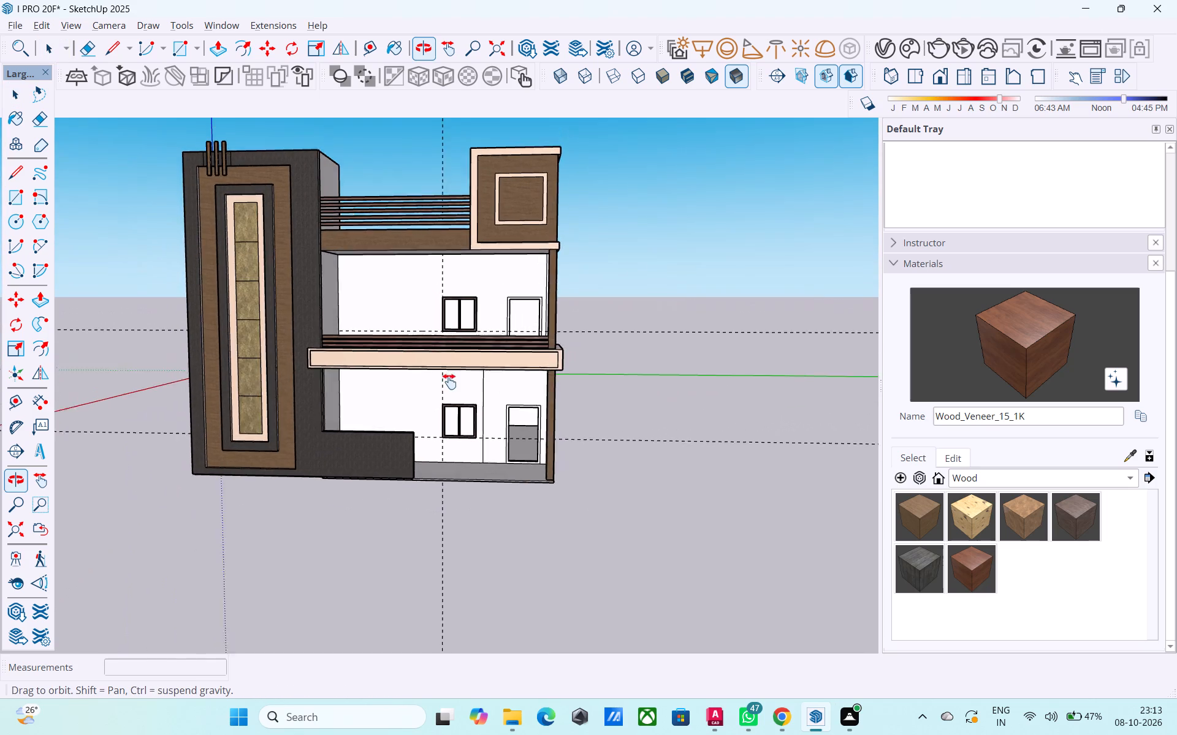
{"action": "middle_click_drag", "start_coordinate": [449, 382], "coordinate": [457, 397]}
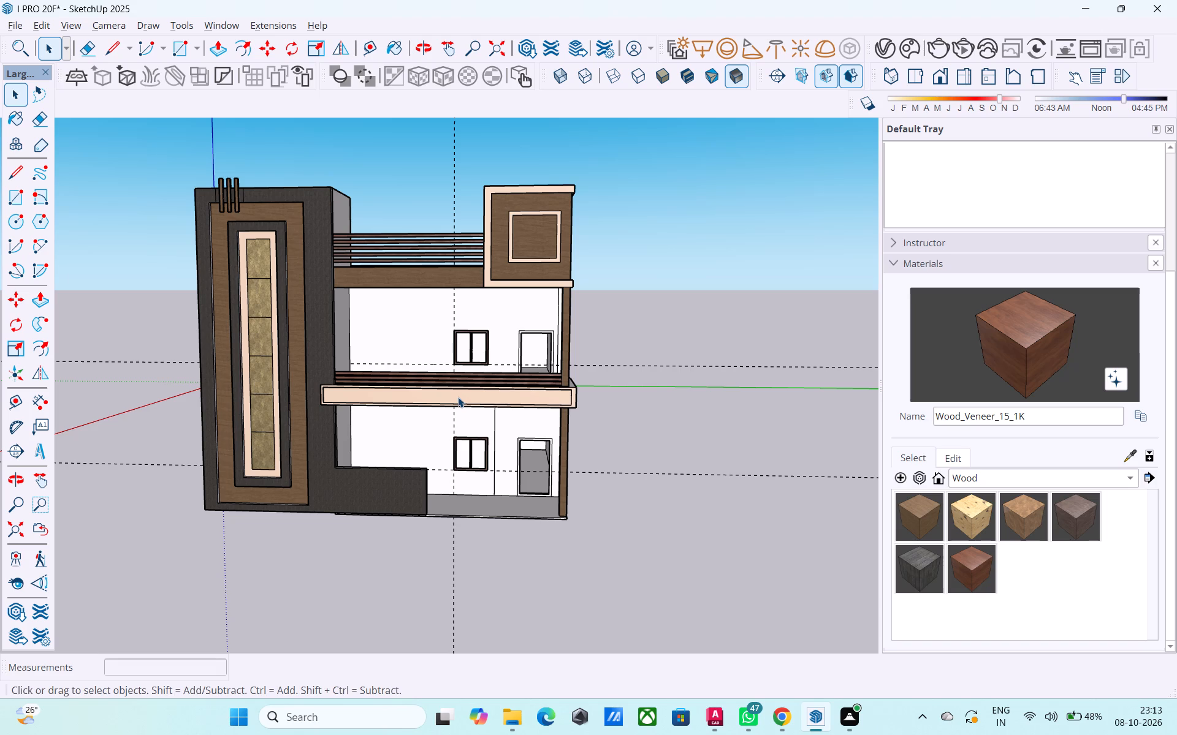
{"action": "scroll", "coordinate": [431, 388], "scroll_direction": "down", "scroll_amount": 2}
{"action": "middle_click_drag", "start_coordinate": [433, 388], "coordinate": [474, 391]}
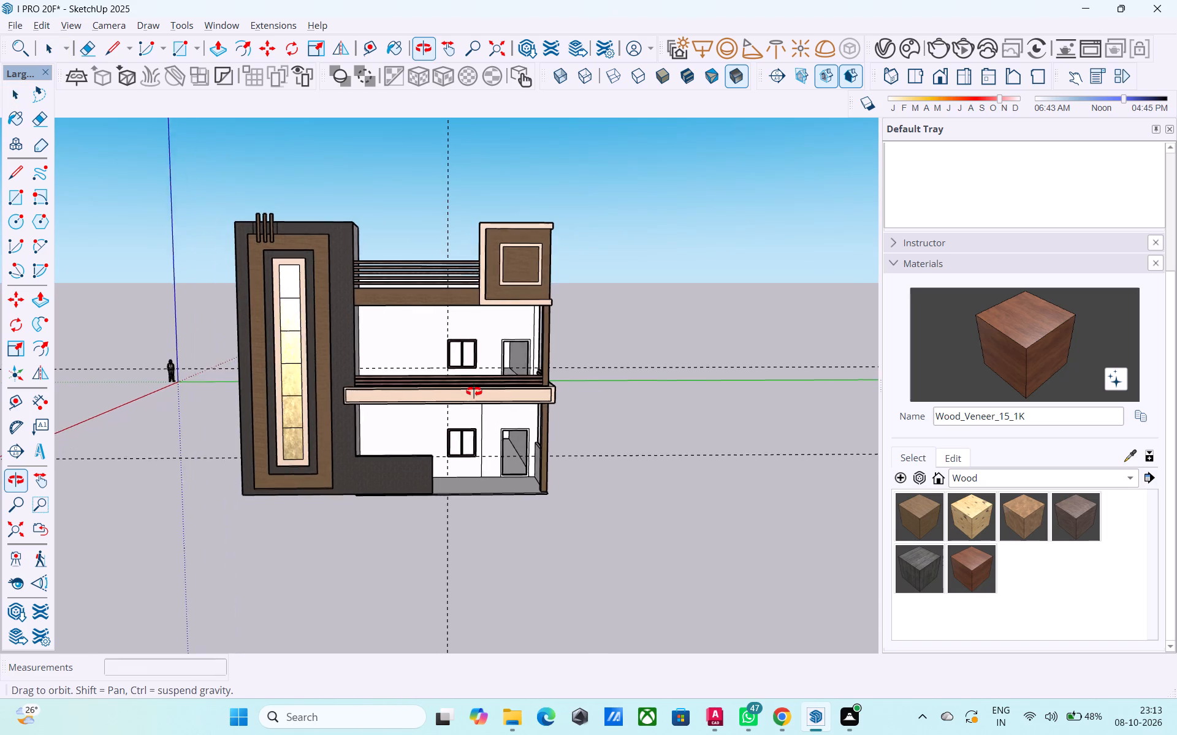
{"action": "middle_click_drag", "start_coordinate": [474, 391], "coordinate": [473, 391]}
{"action": "scroll", "coordinate": [473, 391], "scroll_direction": "down", "scroll_amount": 1}
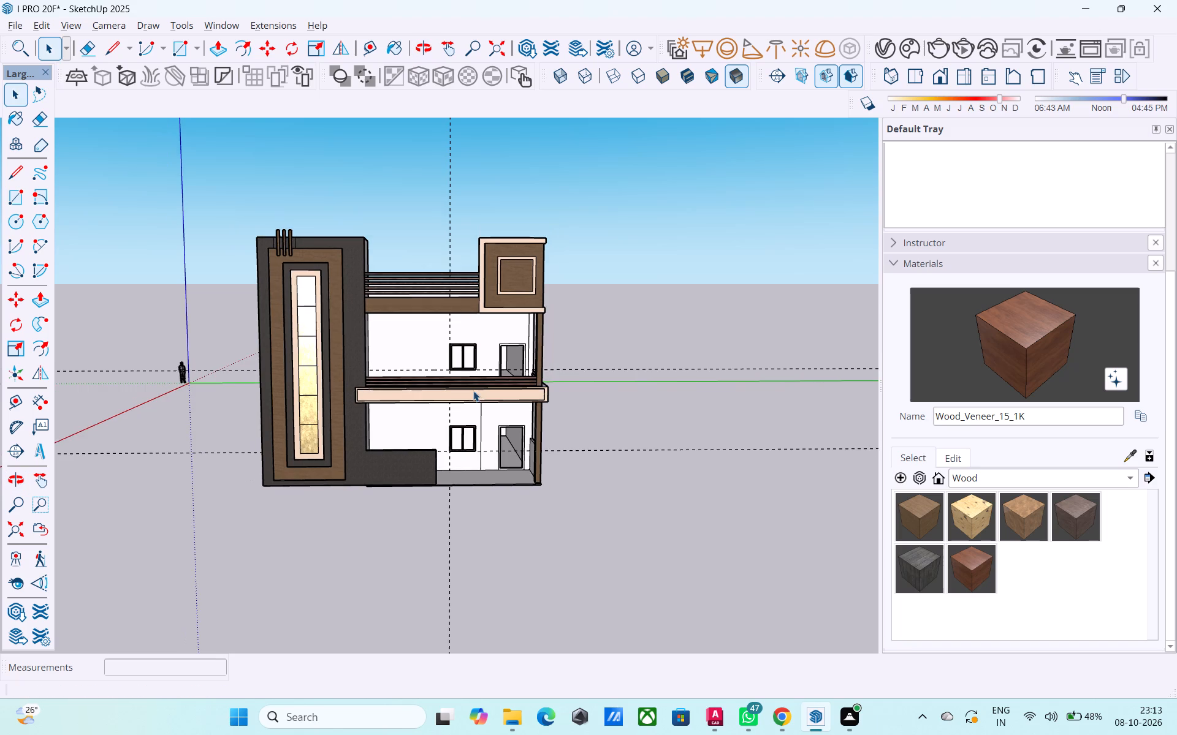
{"action": "middle_click_drag", "start_coordinate": [421, 392], "coordinate": [573, 401]}
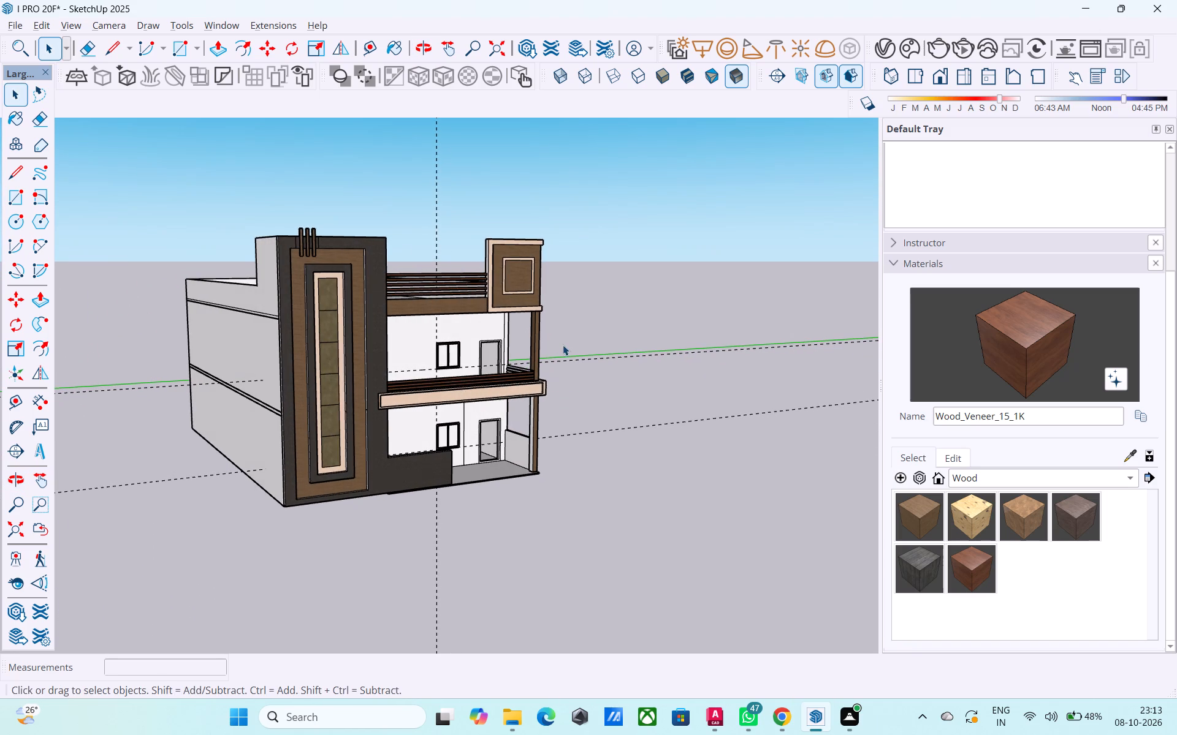
Examine the whole house from the front, both sides and above, including the roof, tower, balcony and windows.
{"action": "scroll", "coordinate": [563, 345], "scroll_direction": "down", "scroll_amount": 2}
{"action": "middle_click_drag", "start_coordinate": [553, 347], "coordinate": [325, 352]}
{"action": "scroll", "coordinate": [295, 345], "scroll_direction": "up", "scroll_amount": 7}
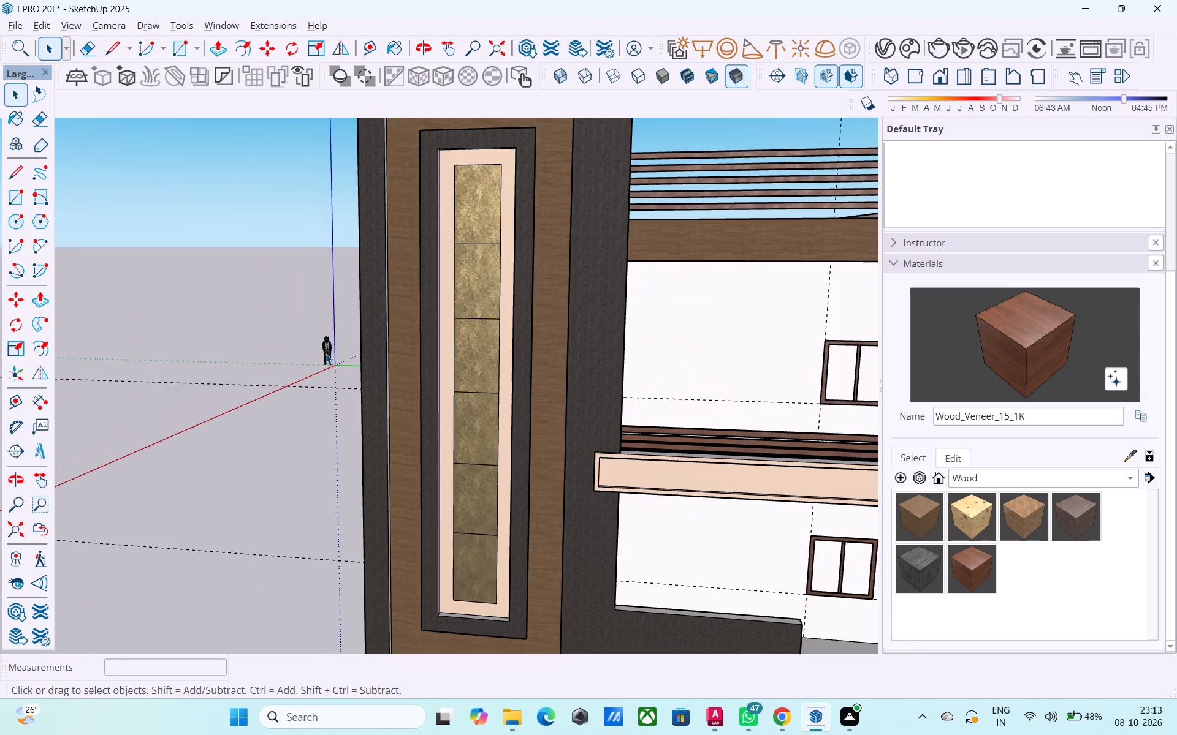
{"action": "middle_click_drag", "start_coordinate": [337, 357], "coordinate": [554, 365]}
{"action": "scroll", "coordinate": [546, 369], "scroll_direction": "down", "scroll_amount": 2}
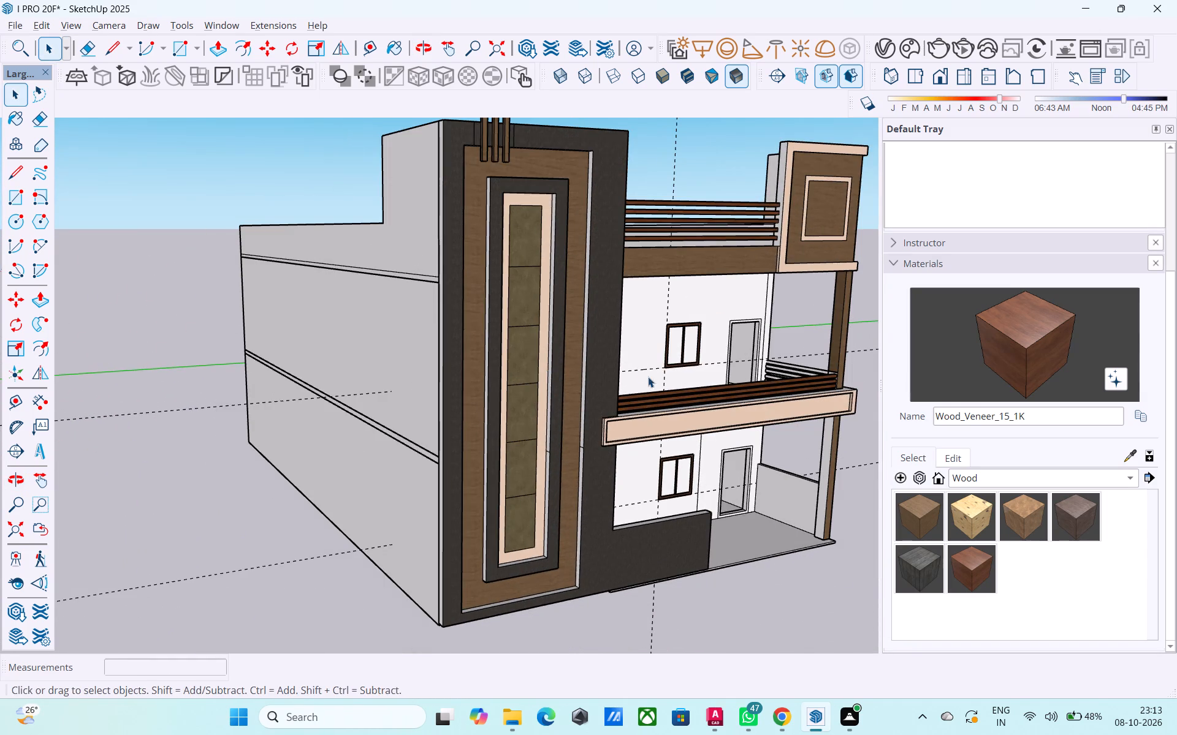
{"action": "middle_click_drag", "start_coordinate": [648, 377], "coordinate": [532, 552]}
{"action": "scroll", "coordinate": [497, 494], "scroll_direction": "down", "scroll_amount": 2}
{"action": "middle_click_drag", "start_coordinate": [640, 478], "coordinate": [584, 461]}
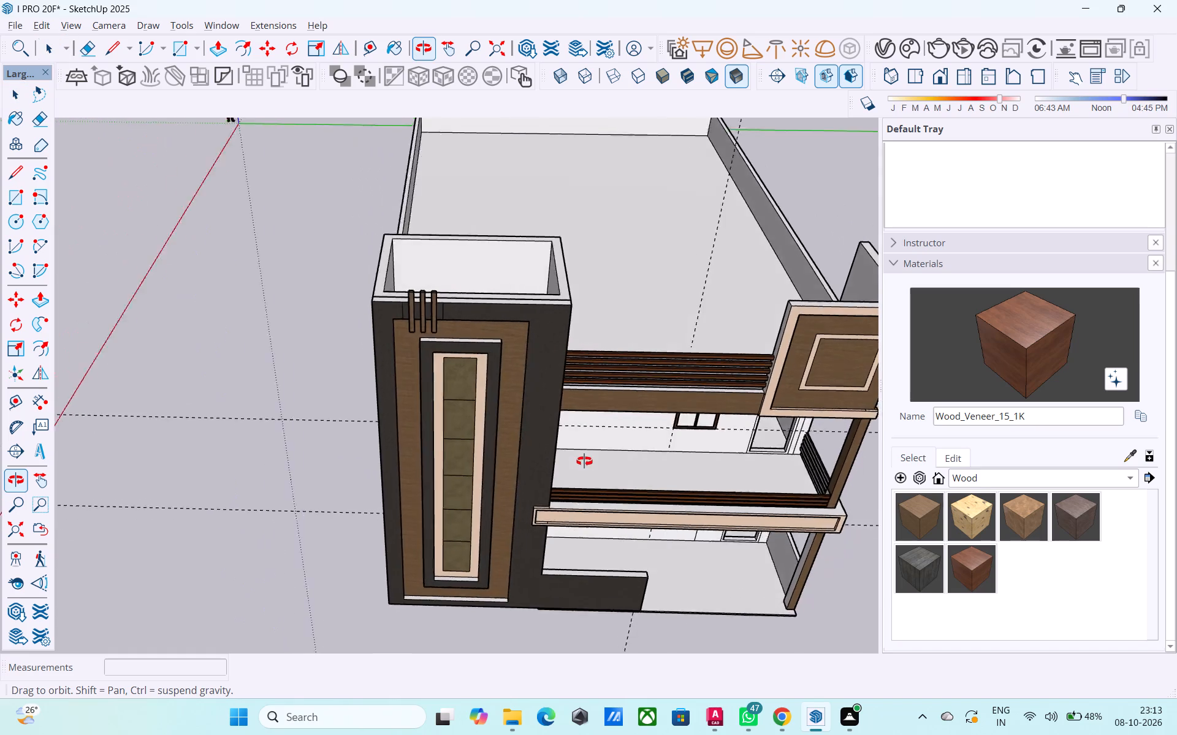
{"action": "middle_click_drag", "start_coordinate": [584, 461], "coordinate": [397, 579]}
{"action": "middle_click_drag", "start_coordinate": [390, 494], "coordinate": [492, 426]}
{"action": "scroll", "coordinate": [482, 413], "scroll_direction": "up", "scroll_amount": 1}
{"action": "scroll", "coordinate": [450, 416], "scroll_direction": "down", "scroll_amount": 4}
{"action": "middle_click_drag", "start_coordinate": [414, 459], "coordinate": [794, 325]}
{"action": "scroll", "coordinate": [796, 325], "scroll_direction": "up", "scroll_amount": 3}
{"action": "middle_click_drag", "start_coordinate": [752, 380], "coordinate": [463, 393]}
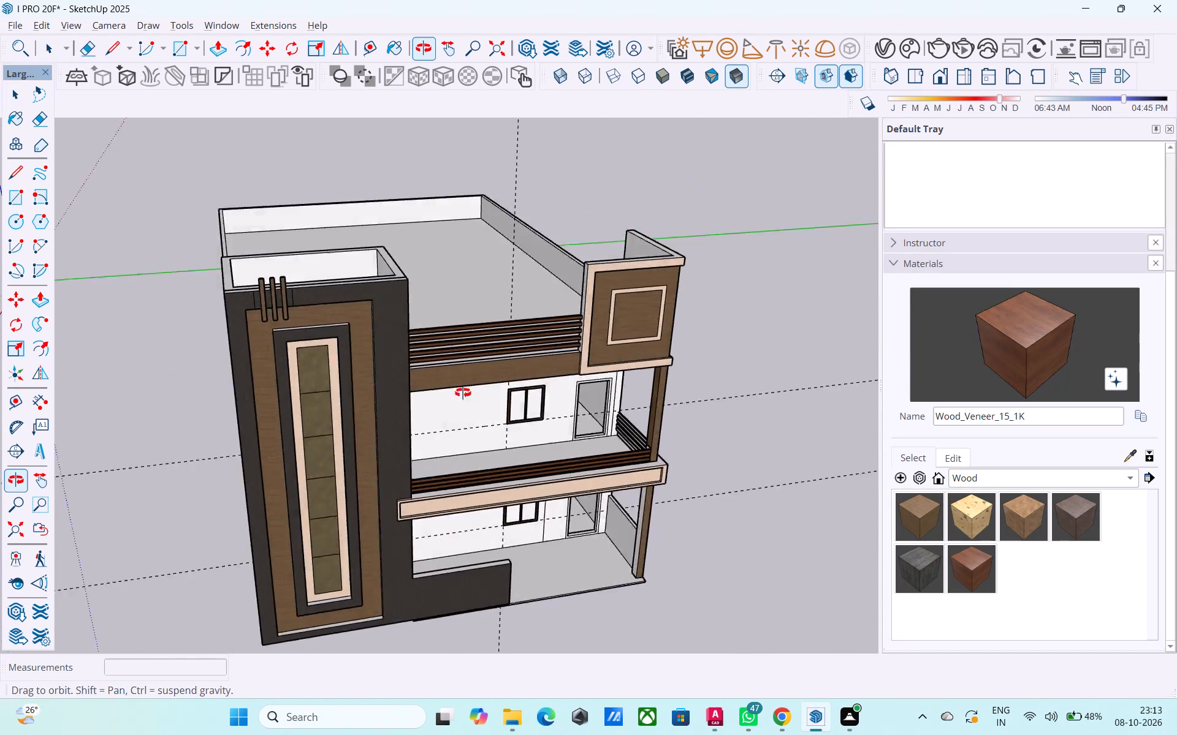
{"action": "middle_click_drag", "start_coordinate": [463, 393], "coordinate": [303, 394]}
{"action": "scroll", "coordinate": [300, 394], "scroll_direction": "down", "scroll_amount": 3}
{"action": "middle_click_drag", "start_coordinate": [310, 402], "coordinate": [459, 385]}
{"action": "middle_click_drag", "start_coordinate": [555, 393], "coordinate": [640, 279]}
{"action": "scroll", "coordinate": [646, 284], "scroll_direction": "down", "scroll_amount": 2}
{"action": "middle_click_drag", "start_coordinate": [561, 368], "coordinate": [454, 381]}
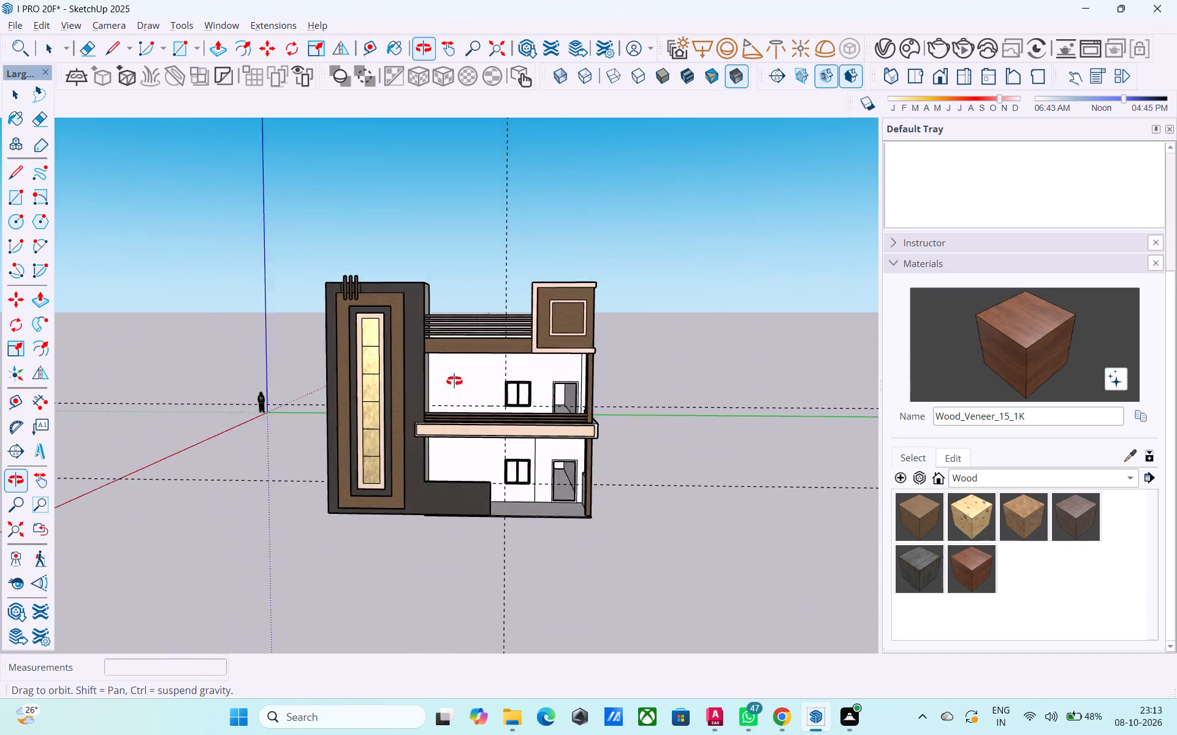
{"action": "middle_click_drag", "start_coordinate": [454, 381], "coordinate": [289, 392]}
{"action": "scroll", "coordinate": [285, 390], "scroll_direction": "up", "scroll_amount": 3}
{"action": "middle_click_drag", "start_coordinate": [430, 387], "coordinate": [689, 373]}
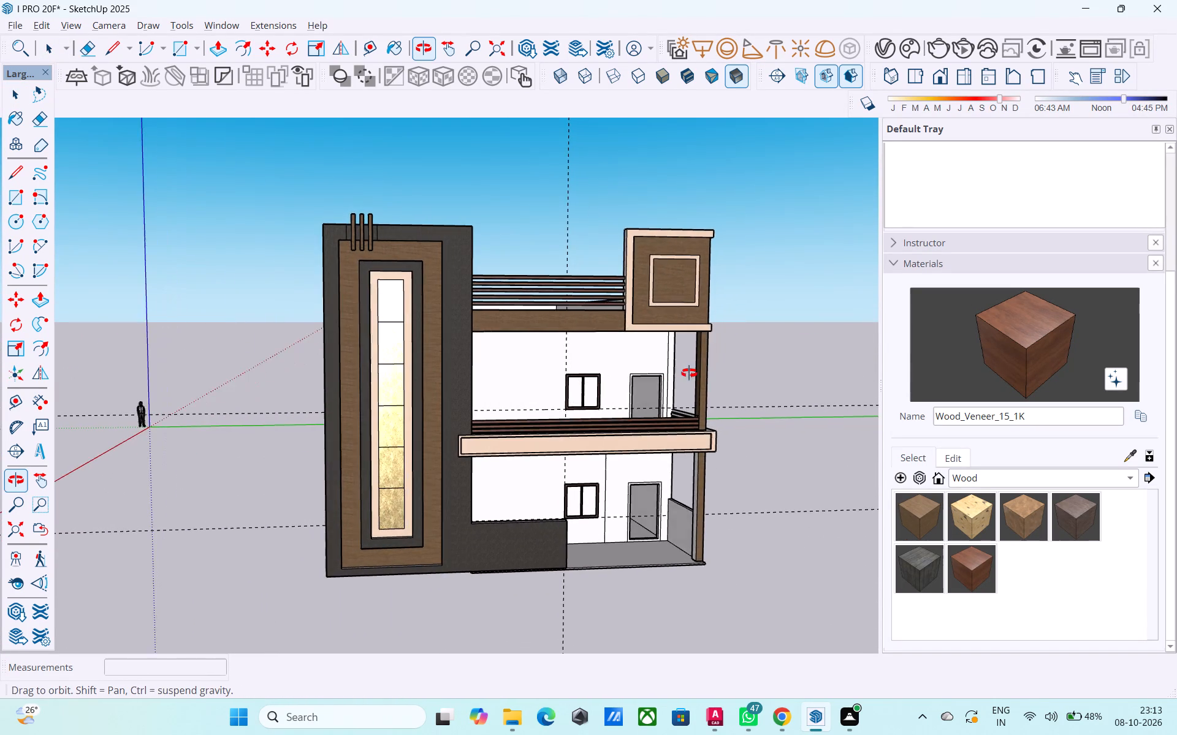
{"action": "middle_click_drag", "start_coordinate": [689, 373], "coordinate": [503, 377]}
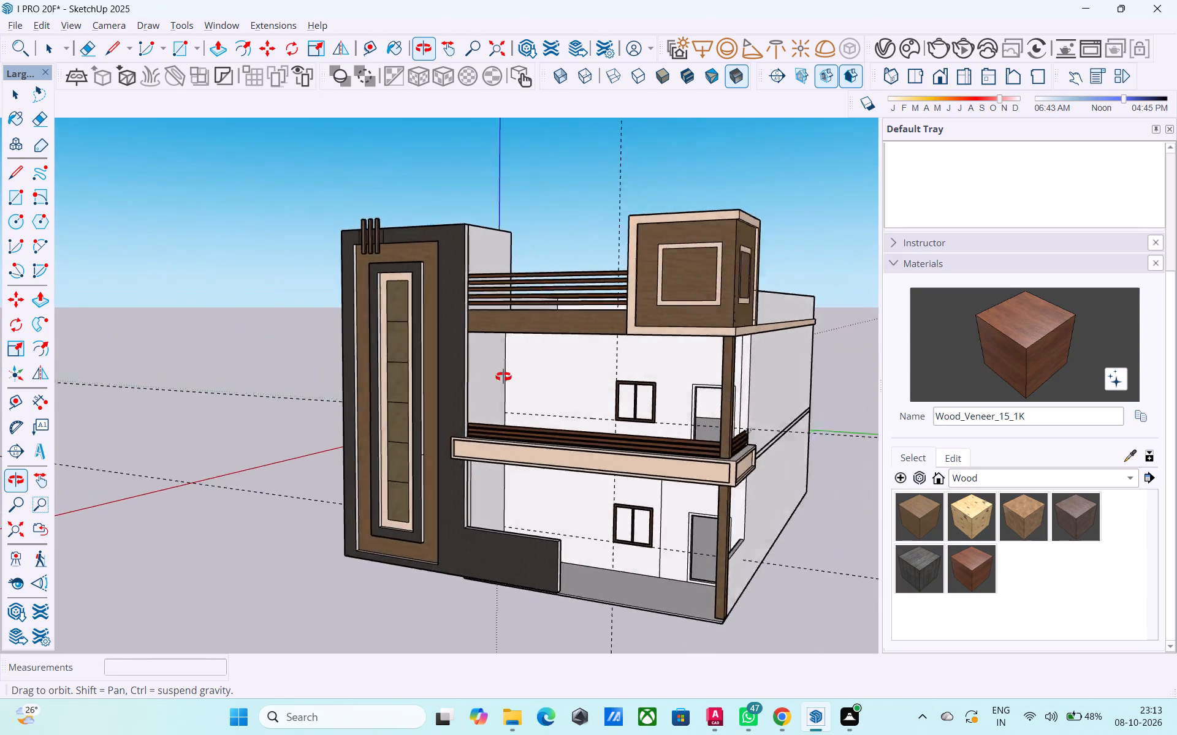
{"action": "middle_click_drag", "start_coordinate": [503, 377], "coordinate": [742, 374]}
{"action": "middle_click_drag", "start_coordinate": [295, 369], "coordinate": [666, 369]}
{"action": "middle_click_drag", "start_coordinate": [201, 333], "coordinate": [464, 345]}
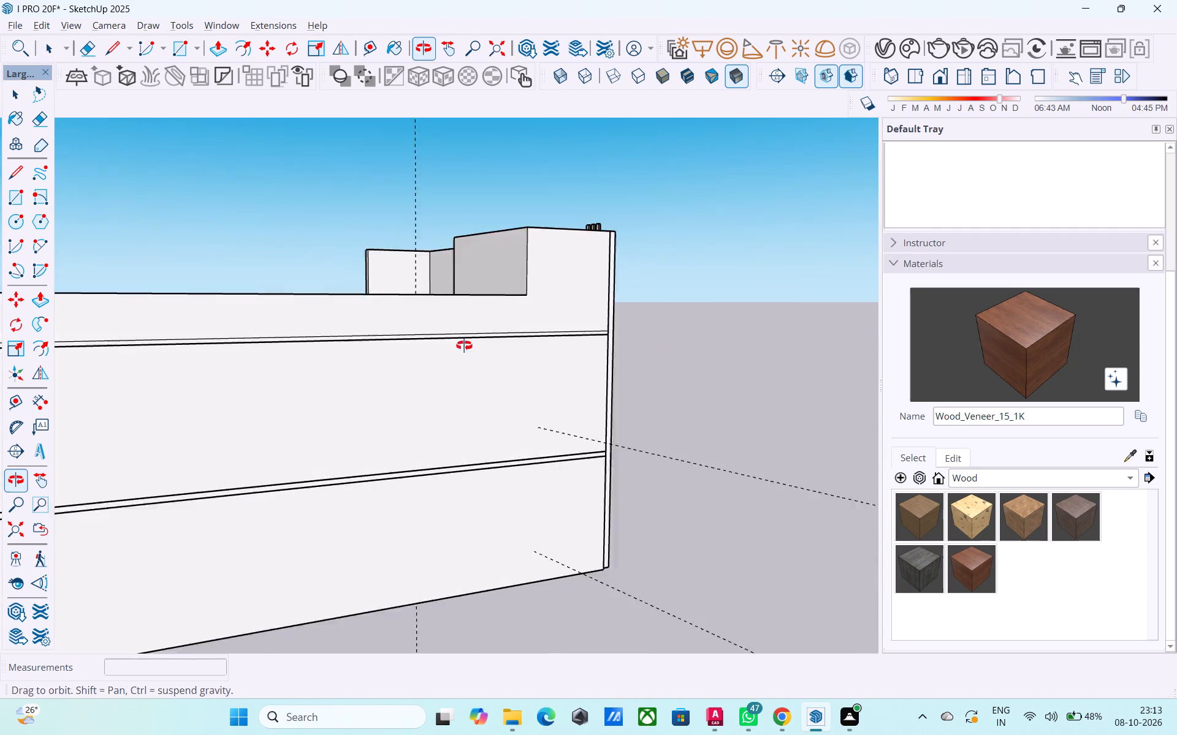
{"action": "middle_click_drag", "start_coordinate": [464, 345], "coordinate": [471, 345]}
{"action": "scroll", "coordinate": [479, 345], "scroll_direction": "down", "scroll_amount": 5}
{"action": "middle_click_drag", "start_coordinate": [473, 342], "coordinate": [418, 498]}
{"action": "middle_click_drag", "start_coordinate": [503, 306], "coordinate": [146, 359]}
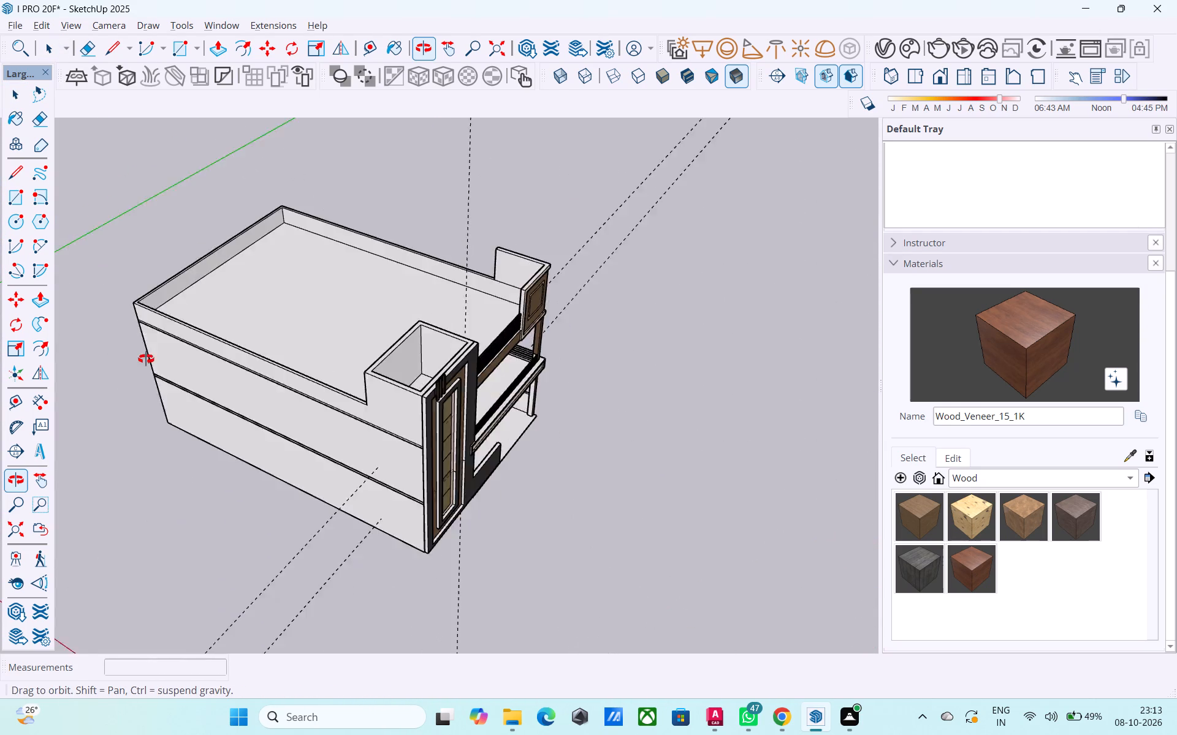
{"action": "middle_click_drag", "start_coordinate": [146, 359], "coordinate": [121, 315]}
{"action": "scroll", "coordinate": [299, 329], "scroll_direction": "up", "scroll_amount": 1}
{"action": "middle_click_drag", "start_coordinate": [475, 325], "coordinate": [137, 324]}
{"action": "middle_click_drag", "start_coordinate": [398, 349], "coordinate": [411, 249]}
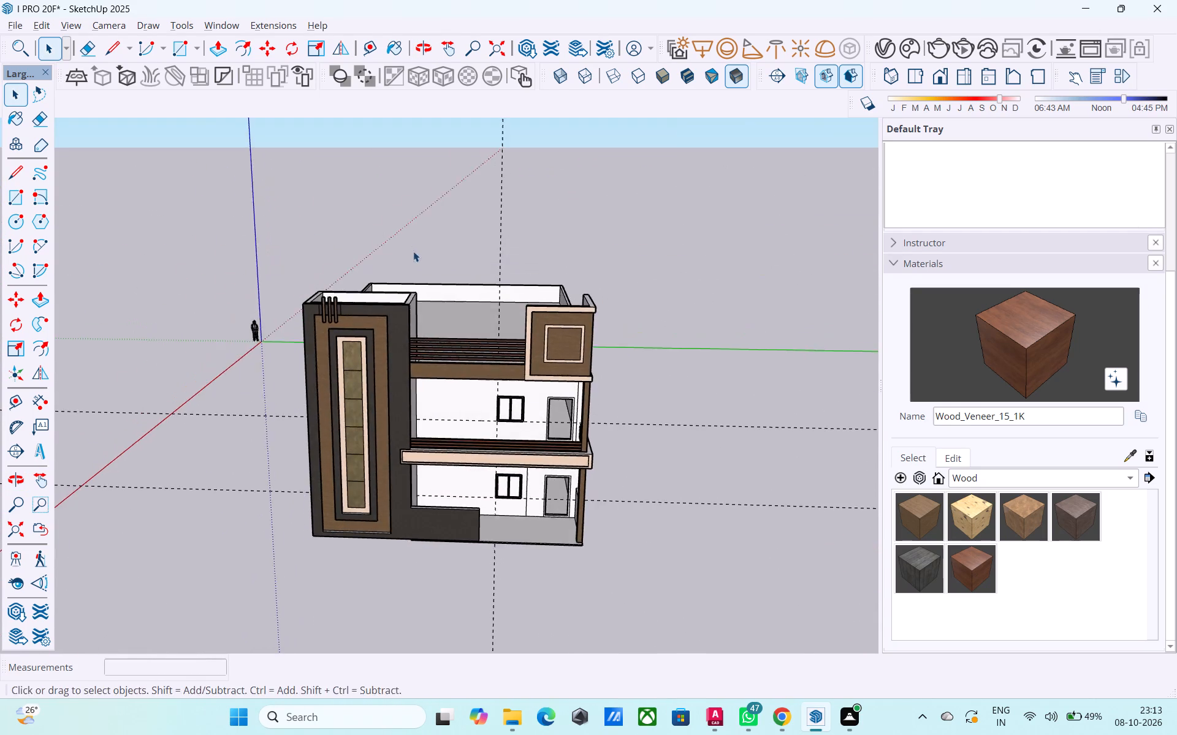
{"action": "middle_click_drag", "start_coordinate": [491, 347], "coordinate": [477, 280]}
{"action": "scroll", "coordinate": [514, 341], "scroll_direction": "up", "scroll_amount": 4}
{"action": "scroll", "coordinate": [514, 341], "scroll_direction": "down", "scroll_amount": 2}
{"action": "middle_click_drag", "start_coordinate": [516, 341], "coordinate": [210, 367]}
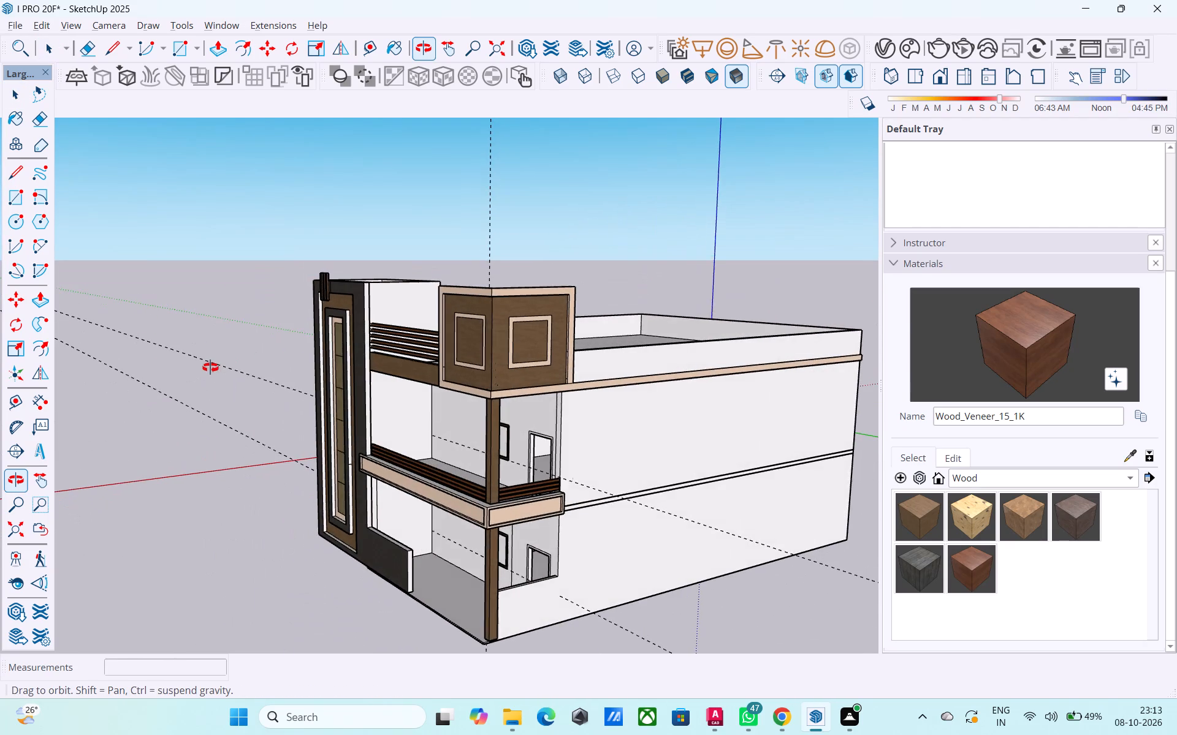
{"action": "middle_click_drag", "start_coordinate": [210, 367], "coordinate": [284, 367]}
{"action": "middle_click_drag", "start_coordinate": [284, 367], "coordinate": [373, 369]}
{"action": "scroll", "coordinate": [330, 374], "scroll_direction": "up", "scroll_amount": 1}
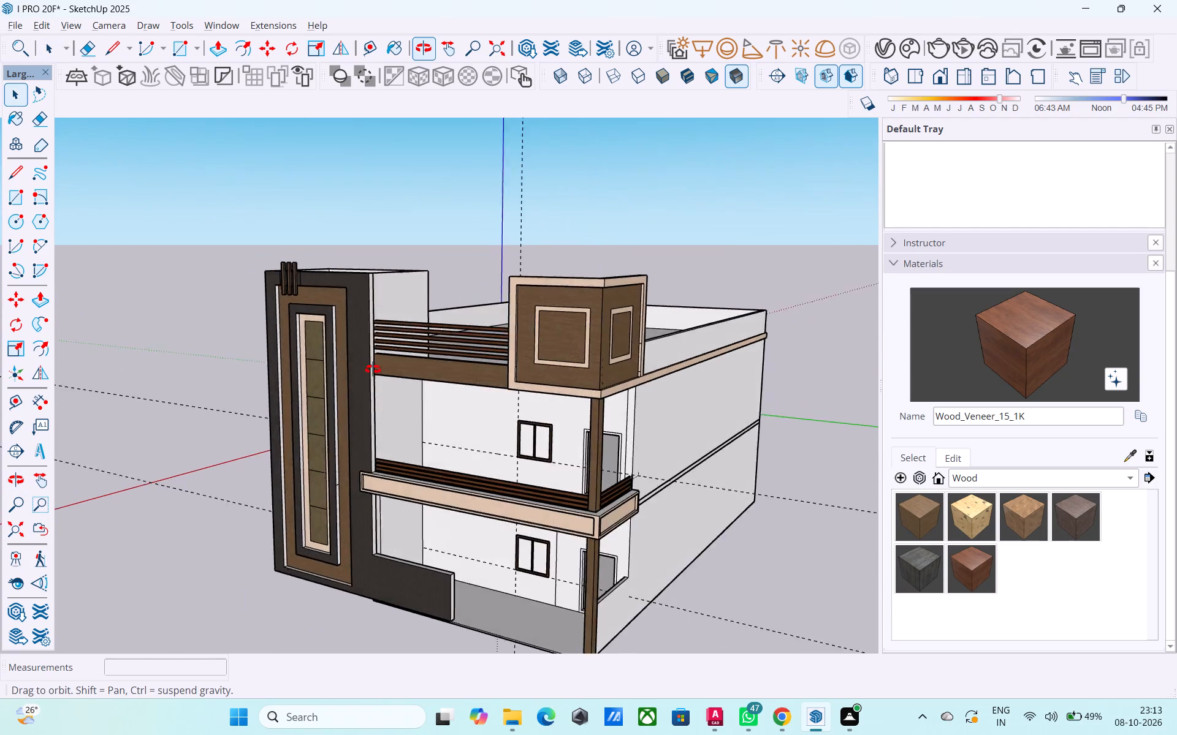
{"action": "middle_click_drag", "start_coordinate": [373, 369], "coordinate": [435, 366]}
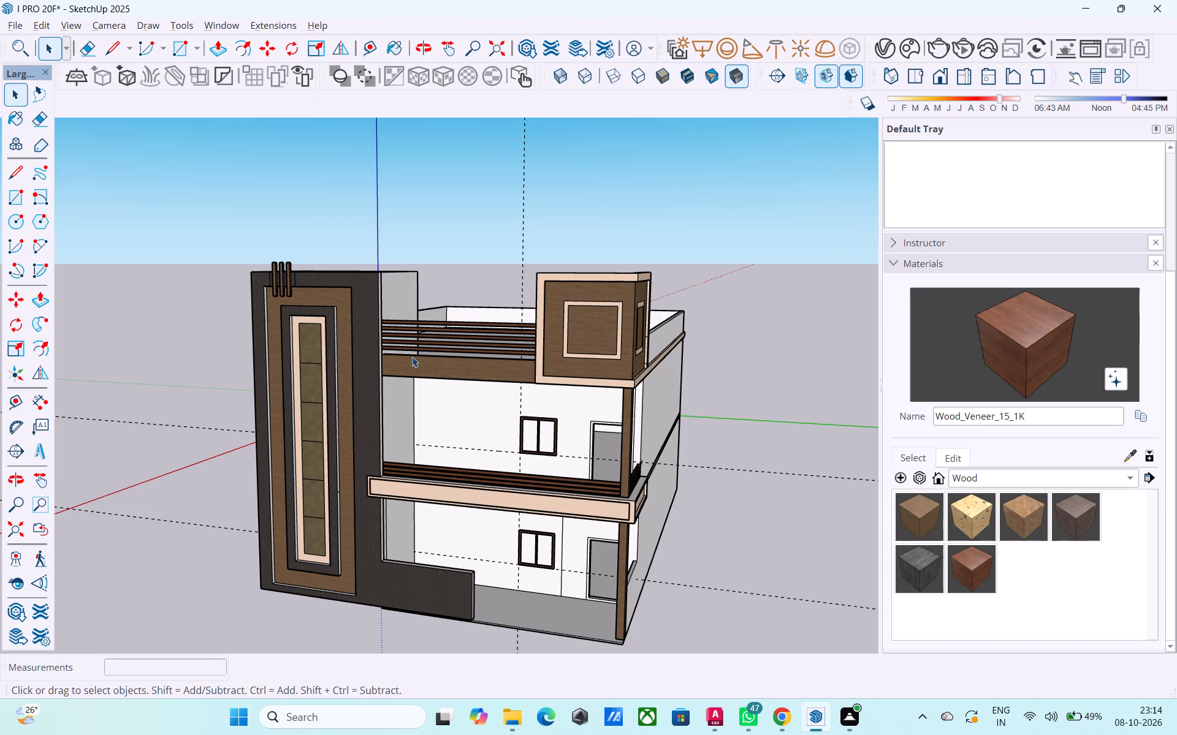
{"action": "middle_click_drag", "start_coordinate": [383, 383], "coordinate": [471, 324]}
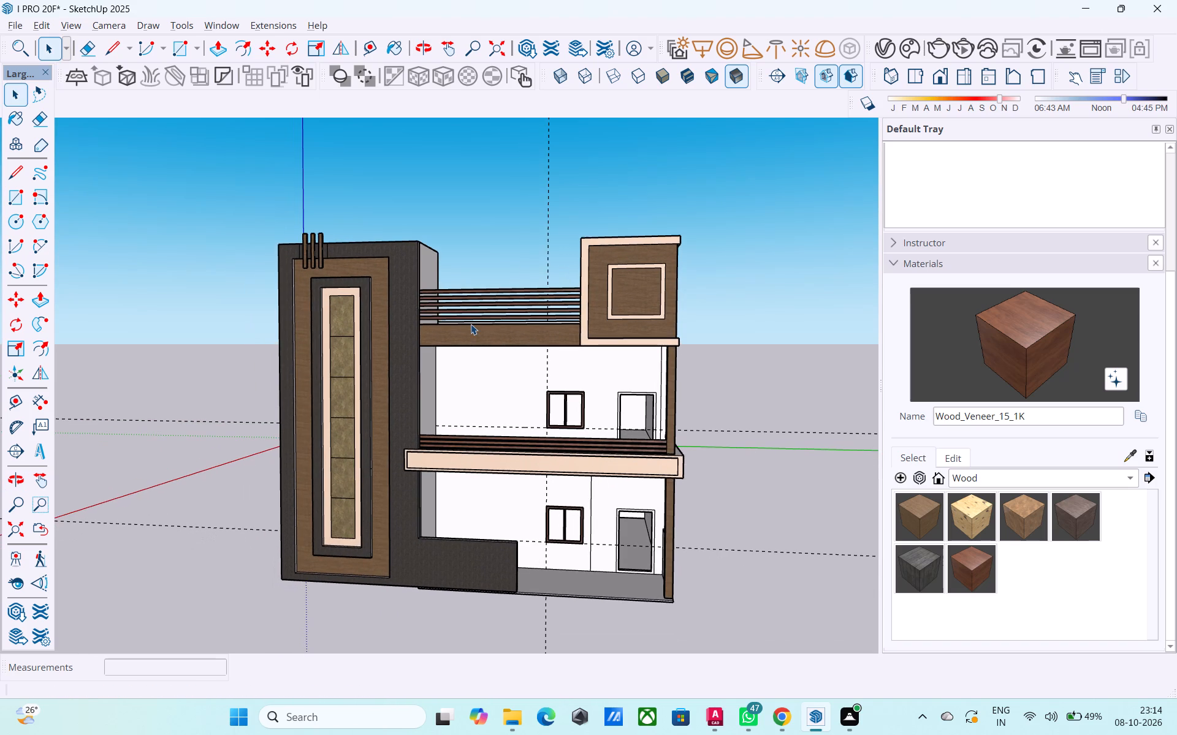
{"action": "middle_click_drag", "start_coordinate": [451, 401], "coordinate": [465, 355]}
{"action": "middle_click_drag", "start_coordinate": [473, 466], "coordinate": [519, 449]}
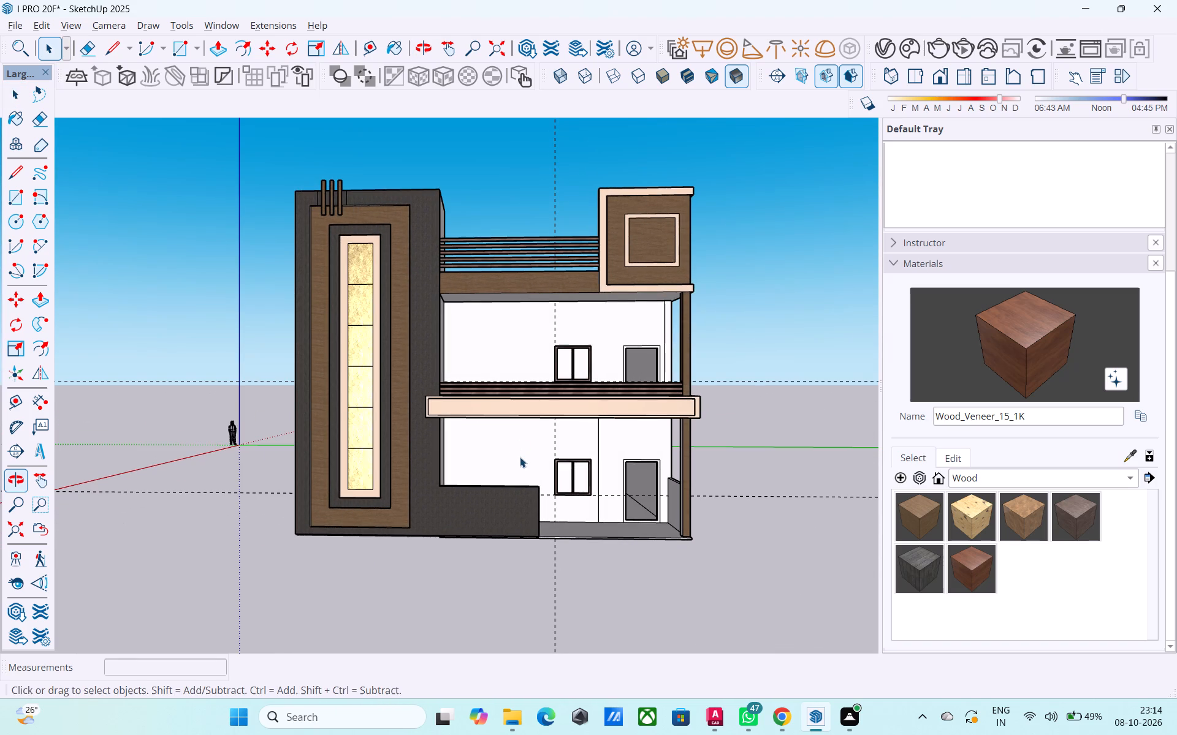
Open the ground-floor corner post's group and copy its bottom front edge 5' up the post.
{"action": "middle_click_drag", "start_coordinate": [601, 523], "coordinate": [557, 508], "text": "shift"}
{"action": "scroll", "coordinate": [557, 508], "scroll_direction": "up", "scroll_amount": 4}
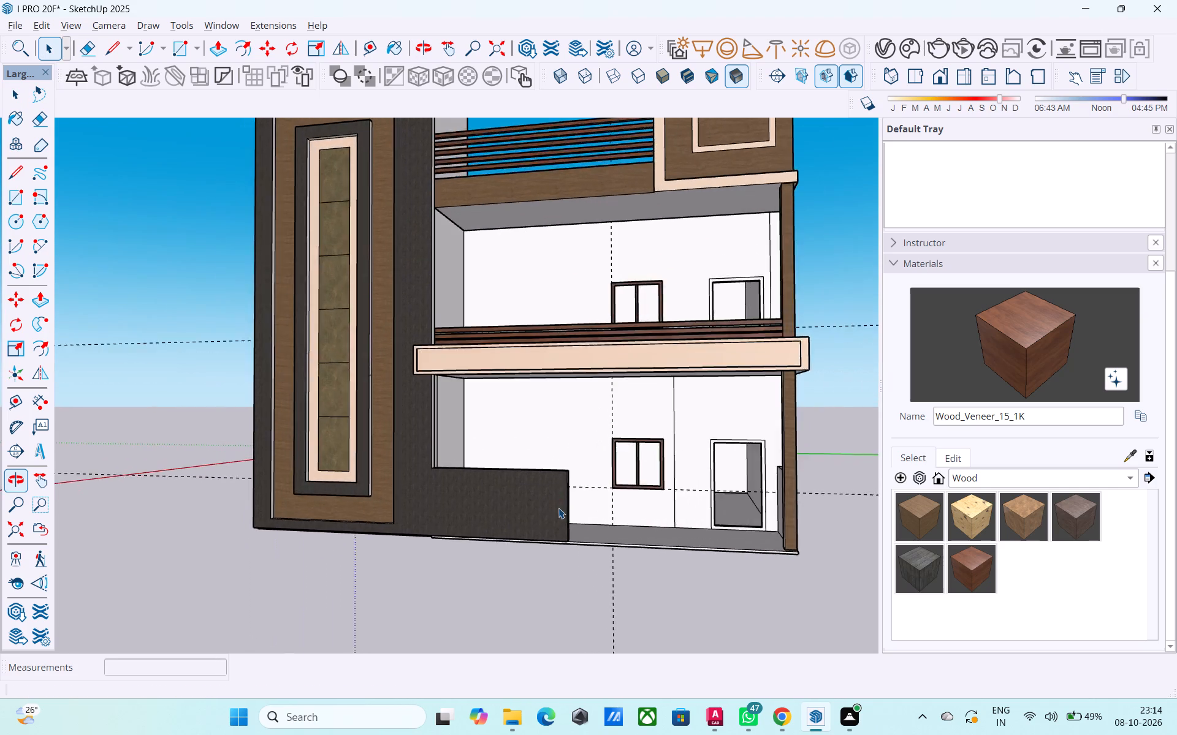
{"action": "scroll", "coordinate": [558, 508], "scroll_direction": "up", "scroll_amount": 2}
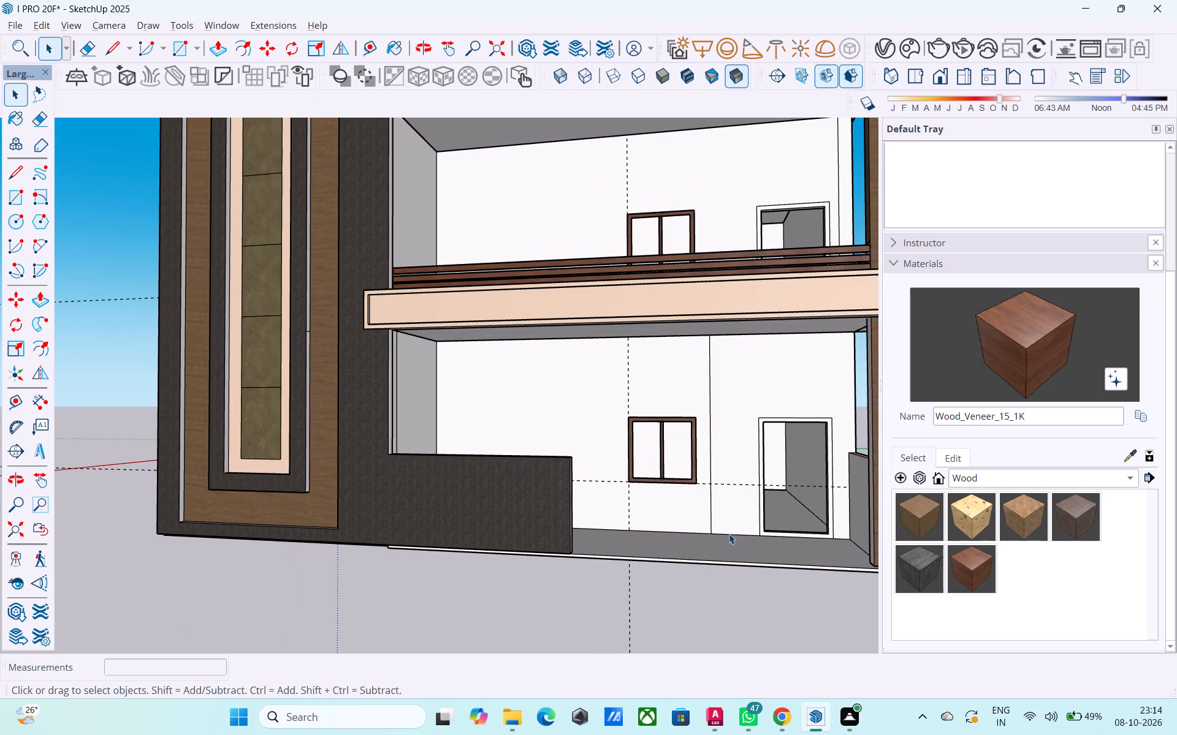
{"action": "middle_click_drag", "start_coordinate": [729, 533], "coordinate": [590, 544]}
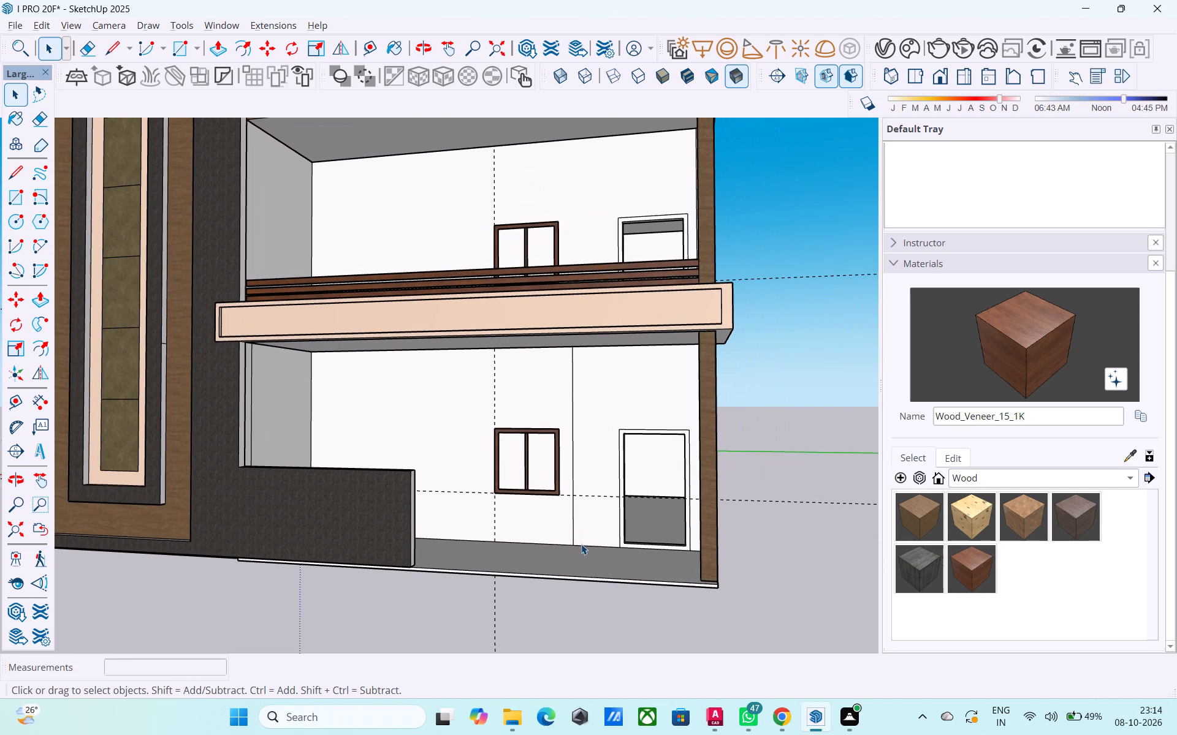
{"action": "scroll", "coordinate": [710, 585], "scroll_direction": "up", "scroll_amount": 3}
{"action": "left_click", "coordinate": [710, 581]}
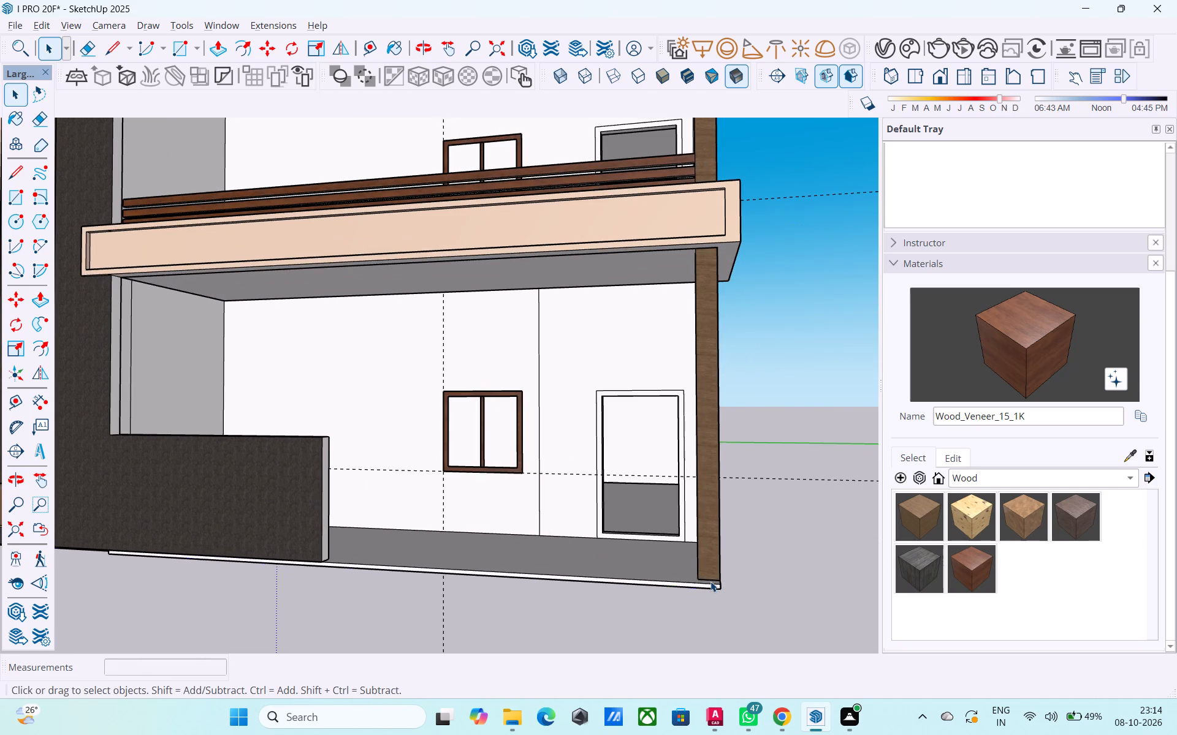
{"action": "left_click", "coordinate": [709, 579]}
{"action": "scroll", "coordinate": [709, 579], "scroll_direction": "up", "scroll_amount": 3}
{"action": "double_click", "coordinate": [709, 579]}
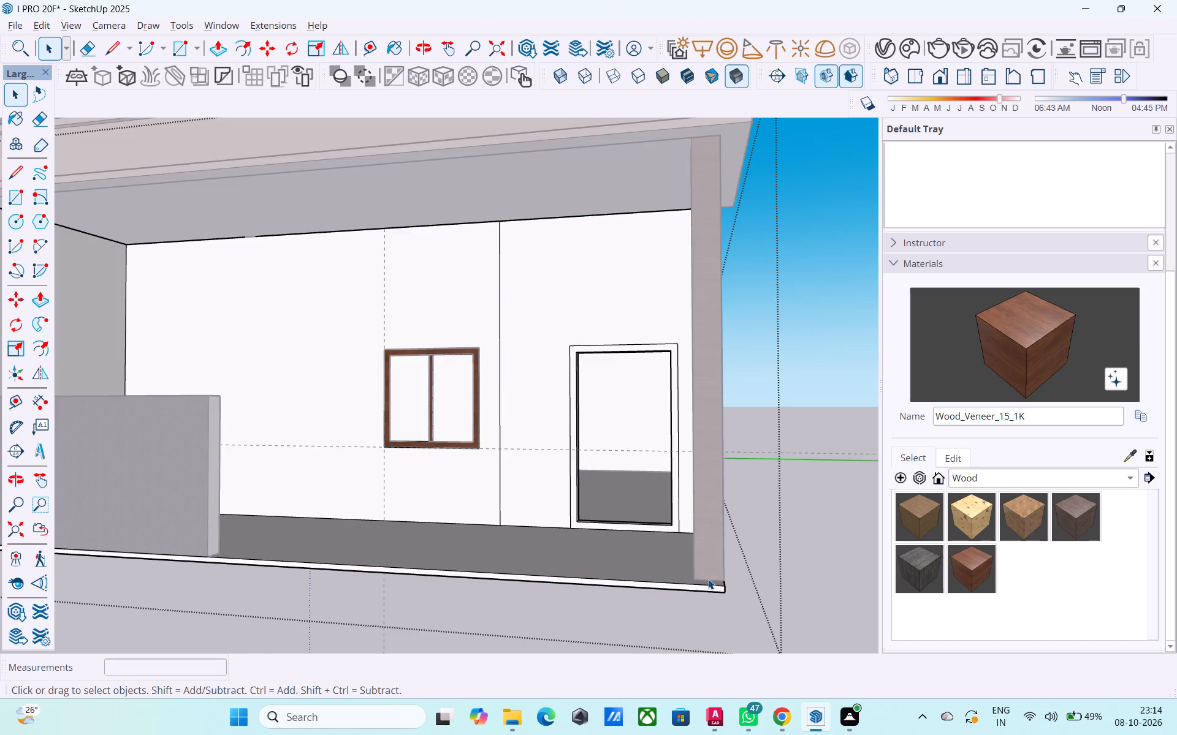
{"action": "scroll", "coordinate": [708, 578], "scroll_direction": "up", "scroll_amount": 4}
{"action": "left_click", "coordinate": [708, 578]}
{"action": "left_click", "coordinate": [818, 551]}
{"action": "double_click", "coordinate": [695, 549]}
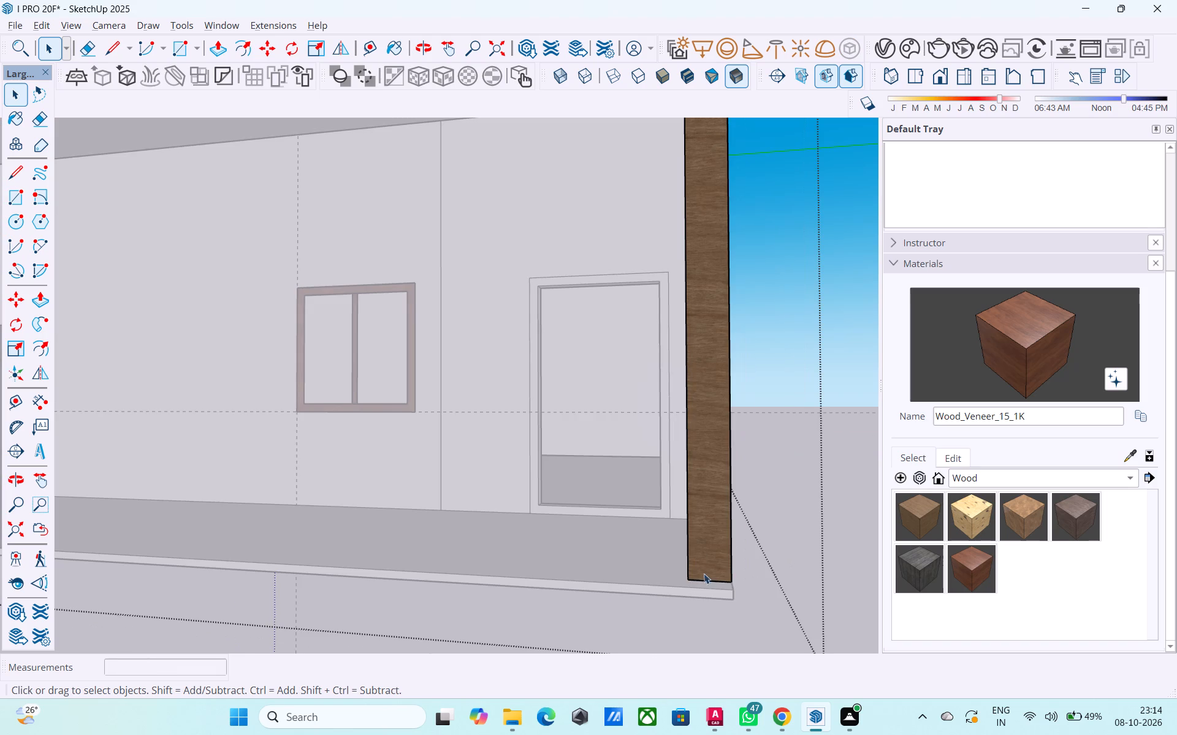
{"action": "left_click", "coordinate": [707, 581]}
{"action": "key", "text": "m"}
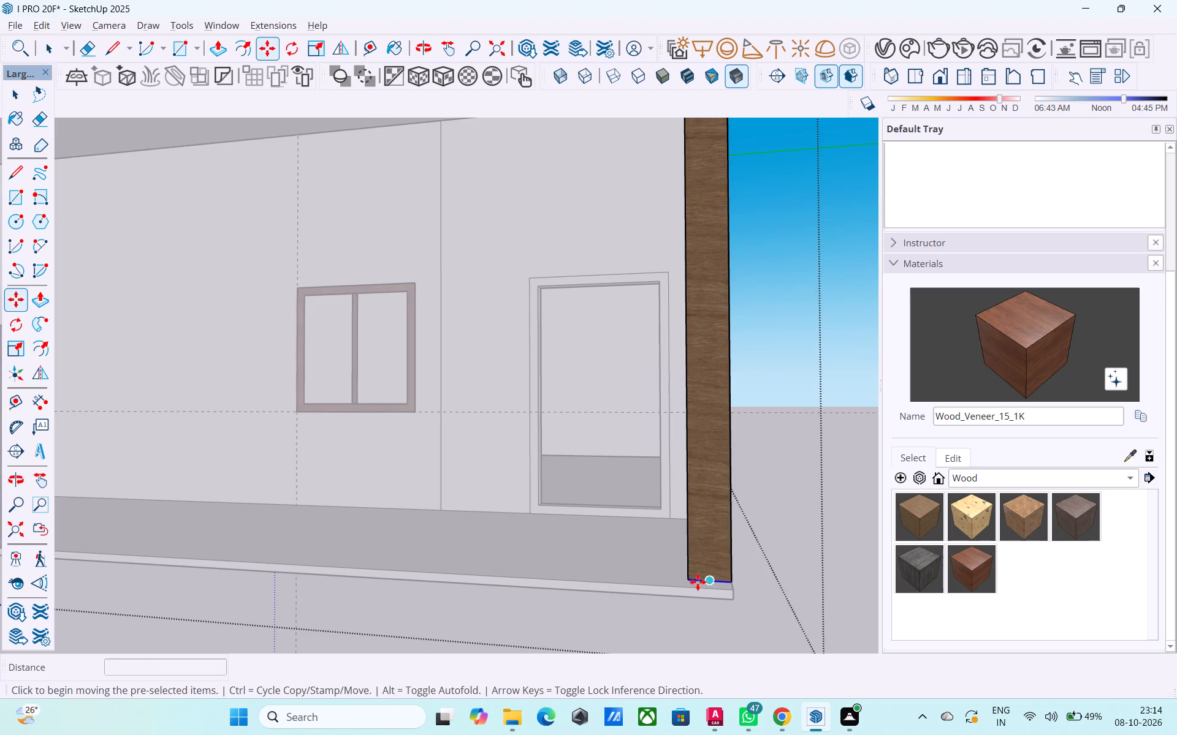
{"action": "left_click", "coordinate": [692, 581]}
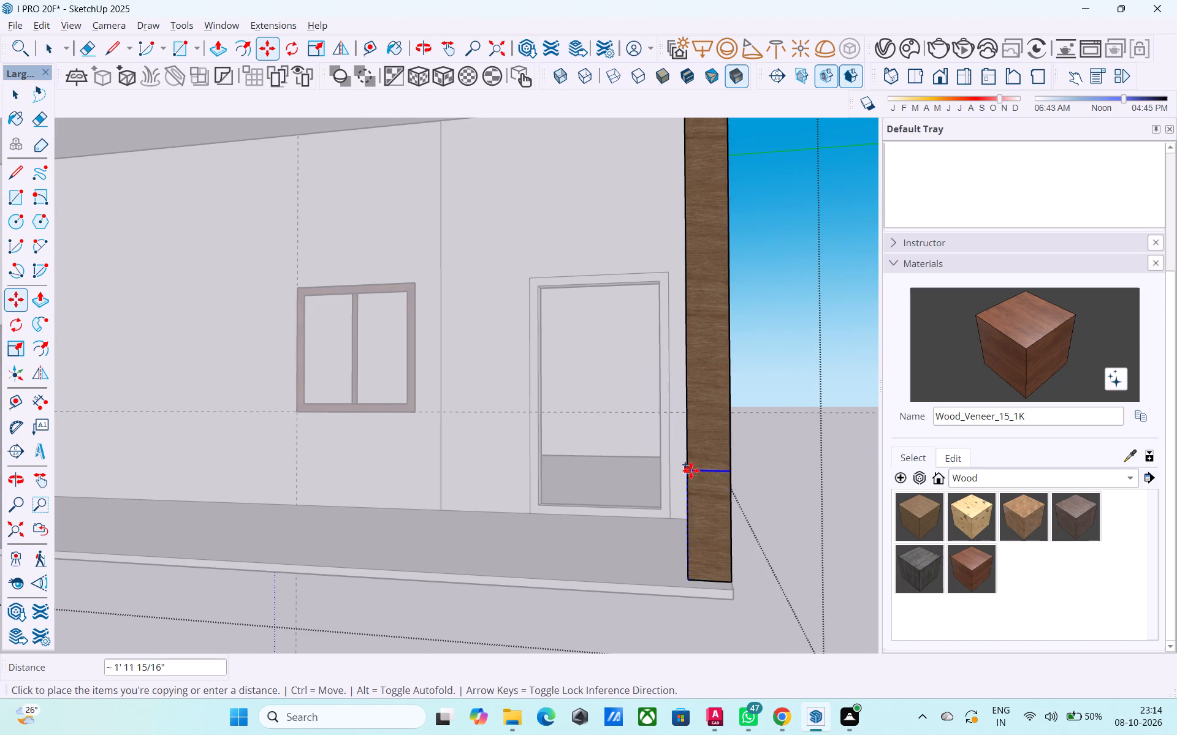
{"action": "type", "text": "5'"}
{"action": "key", "text": "Return"}
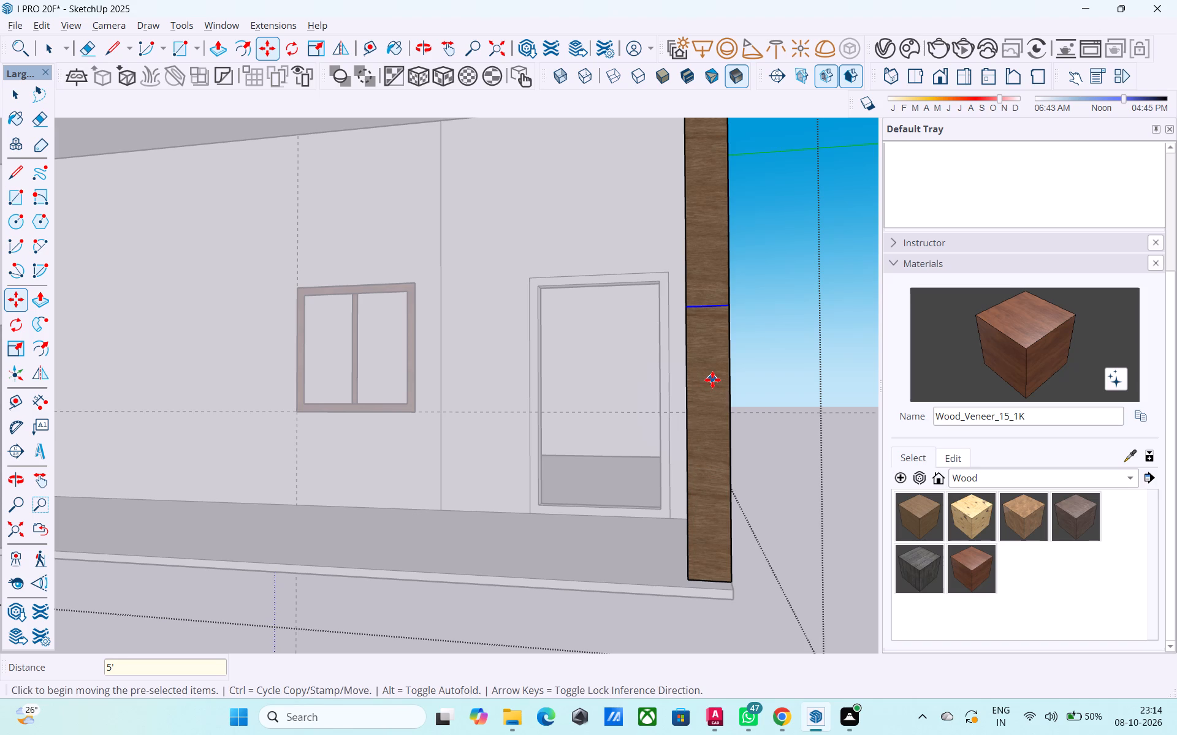
Copy the new horizontal edge another 3" up the post to outline a narrow band, and leave the post group.
{"action": "key", "text": "m"}
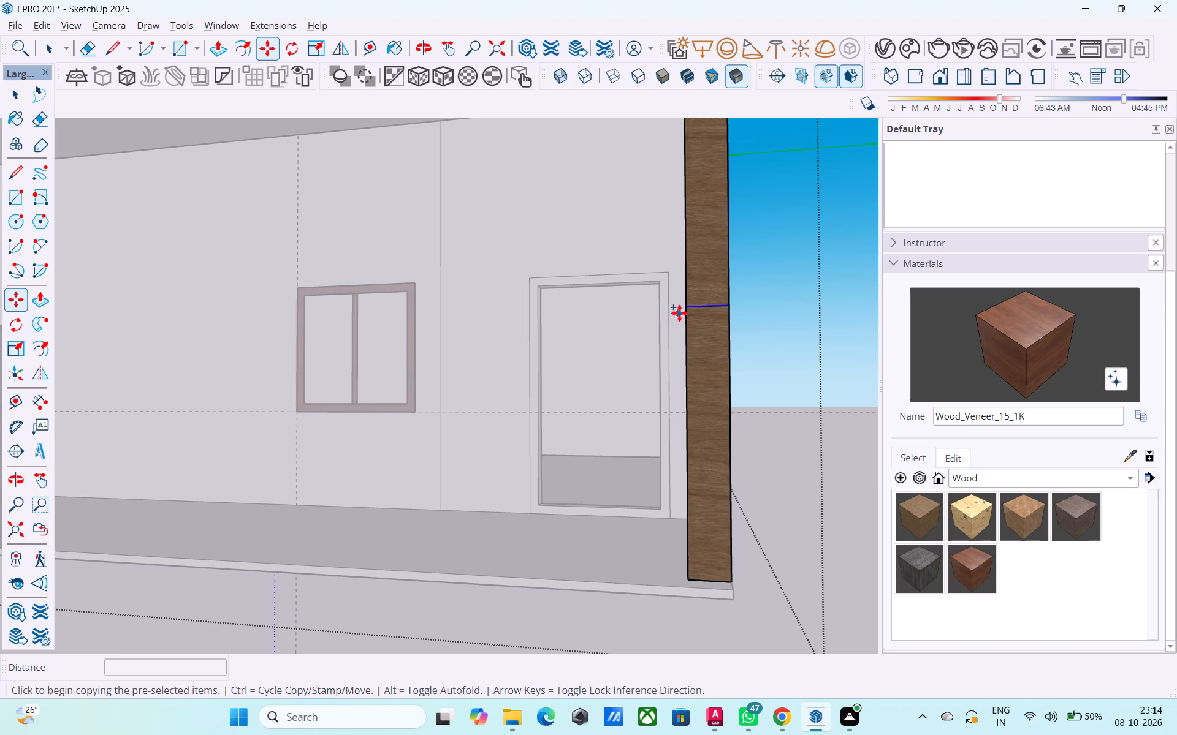
{"action": "left_click", "coordinate": [690, 305]}
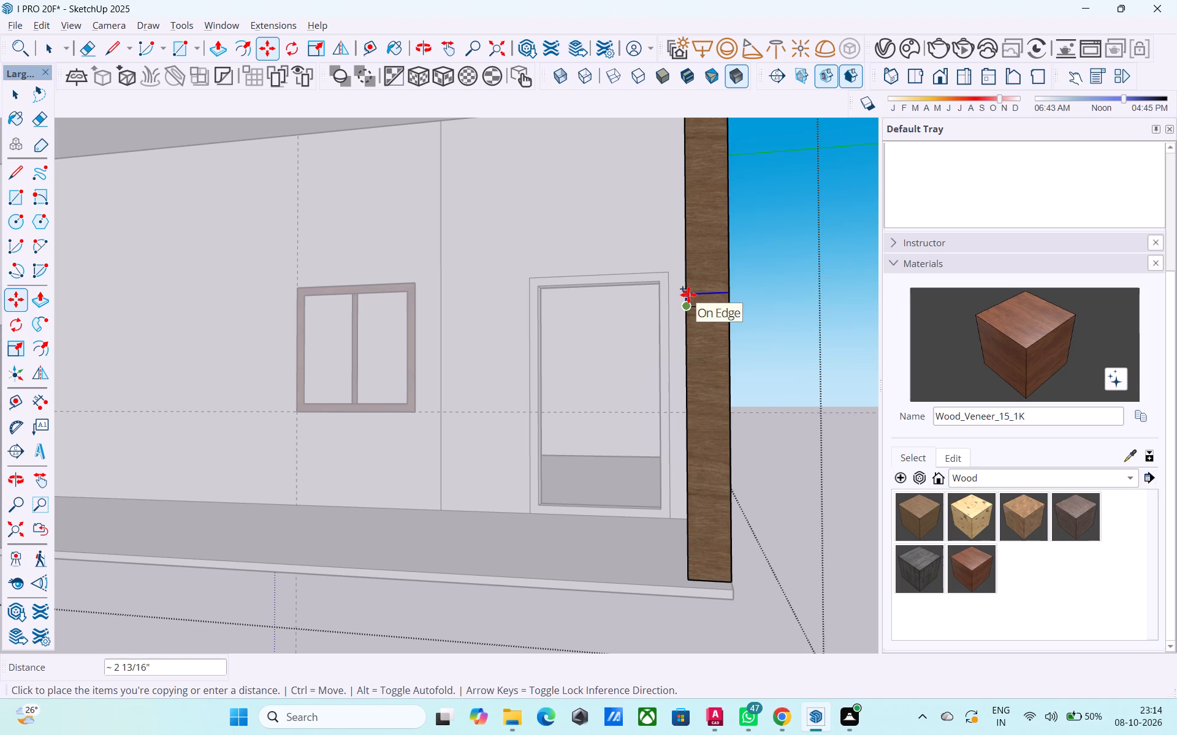
{"action": "type", "text": "6\""}
{"action": "key", "text": "Return"}
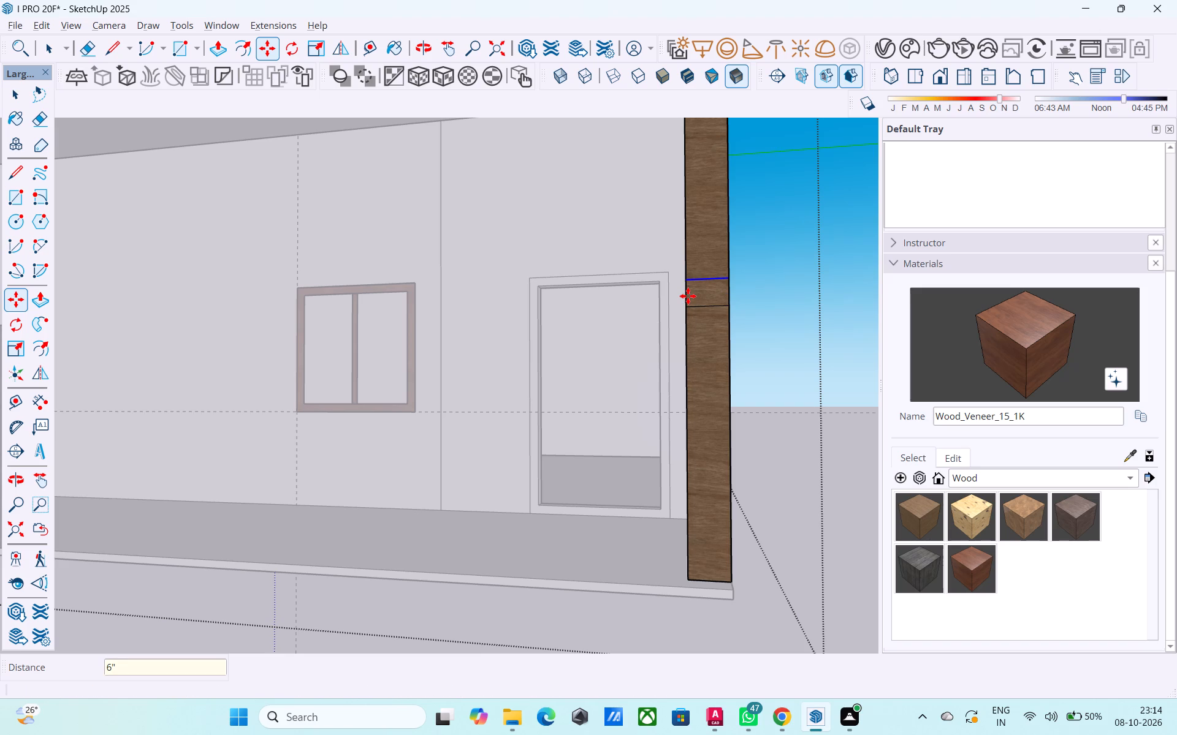
{"action": "type", "text": "6\""}
{"action": "key", "text": "Return"}
{"action": "type", "text": "3\""}
{"action": "key", "text": "Return"}
{"action": "key", "text": "space"}
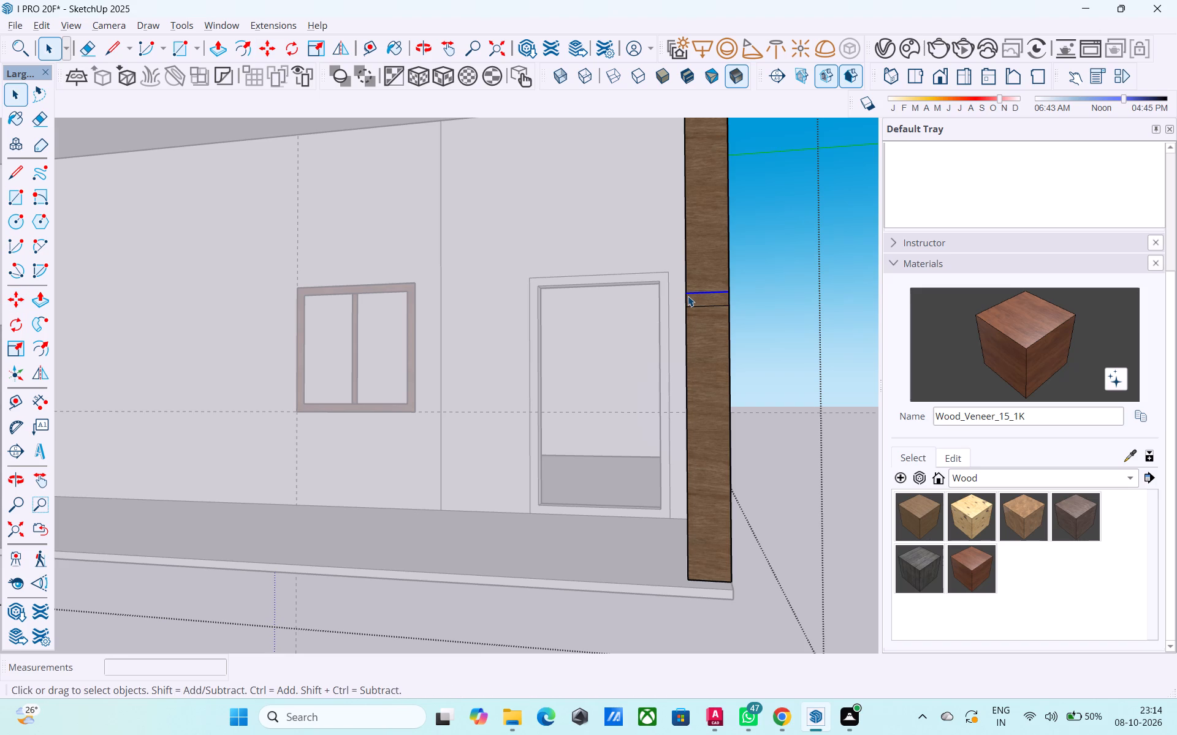
{"action": "scroll", "coordinate": [688, 296], "scroll_direction": "down", "scroll_amount": 4}
{"action": "left_click", "coordinate": [800, 306]}
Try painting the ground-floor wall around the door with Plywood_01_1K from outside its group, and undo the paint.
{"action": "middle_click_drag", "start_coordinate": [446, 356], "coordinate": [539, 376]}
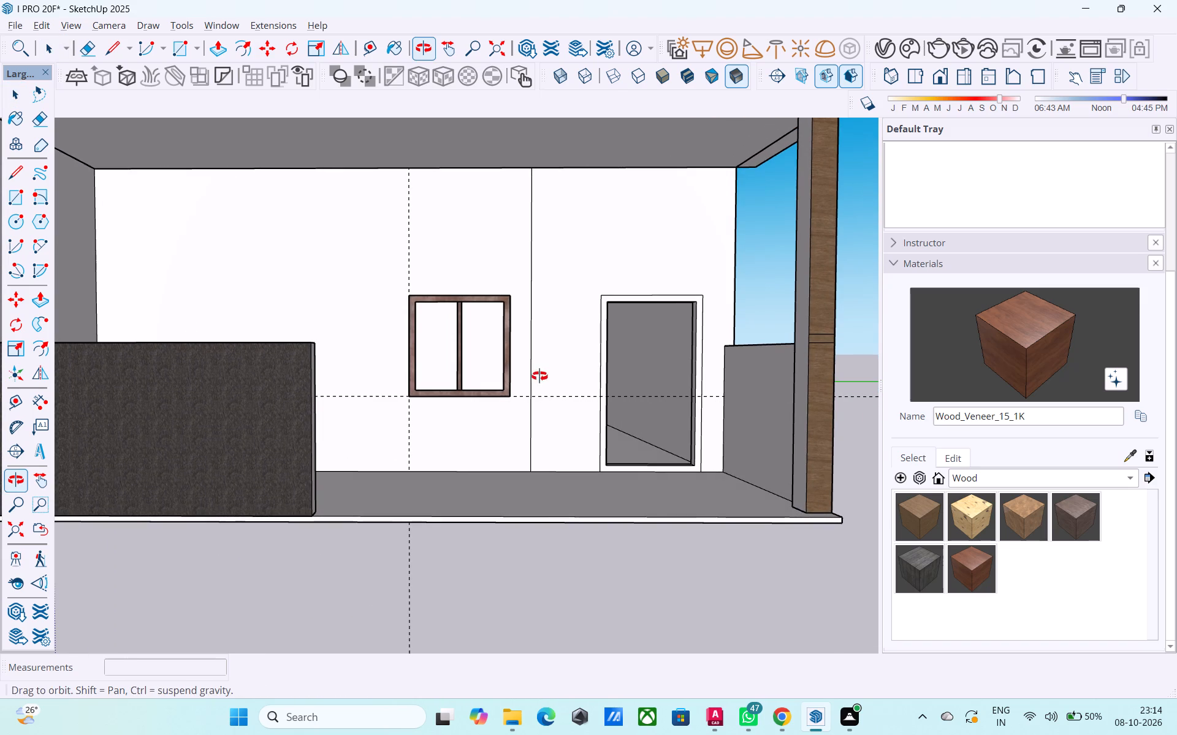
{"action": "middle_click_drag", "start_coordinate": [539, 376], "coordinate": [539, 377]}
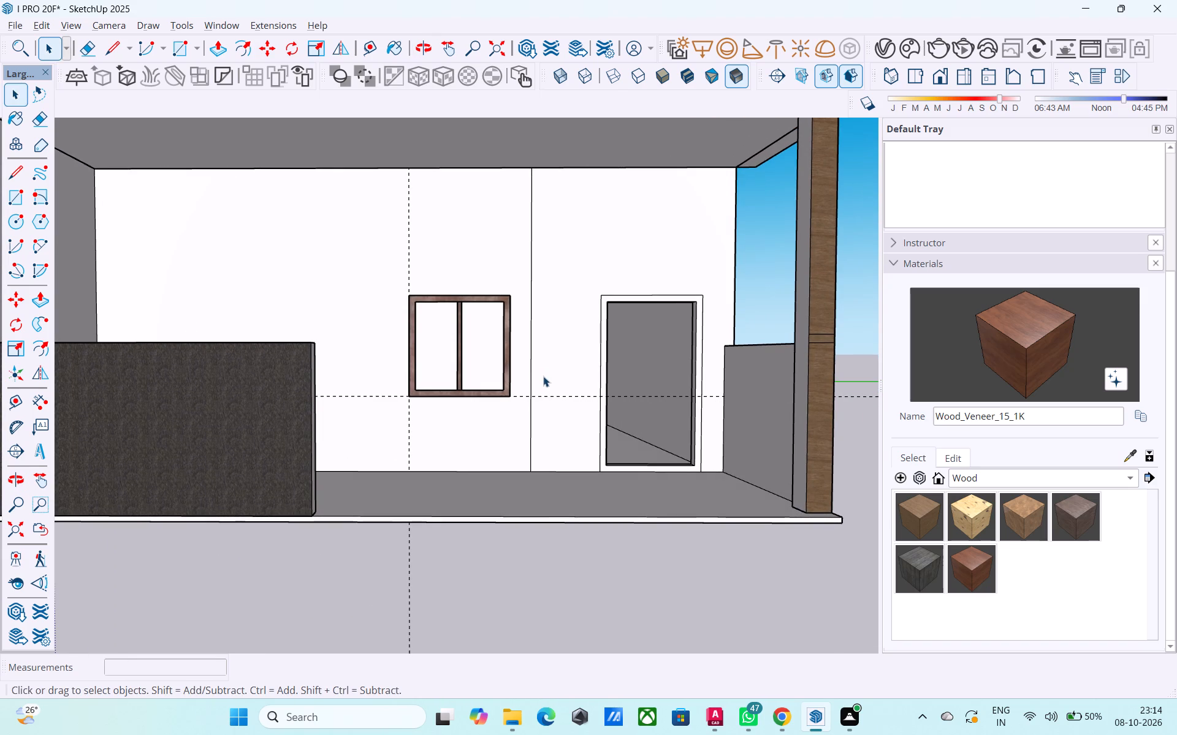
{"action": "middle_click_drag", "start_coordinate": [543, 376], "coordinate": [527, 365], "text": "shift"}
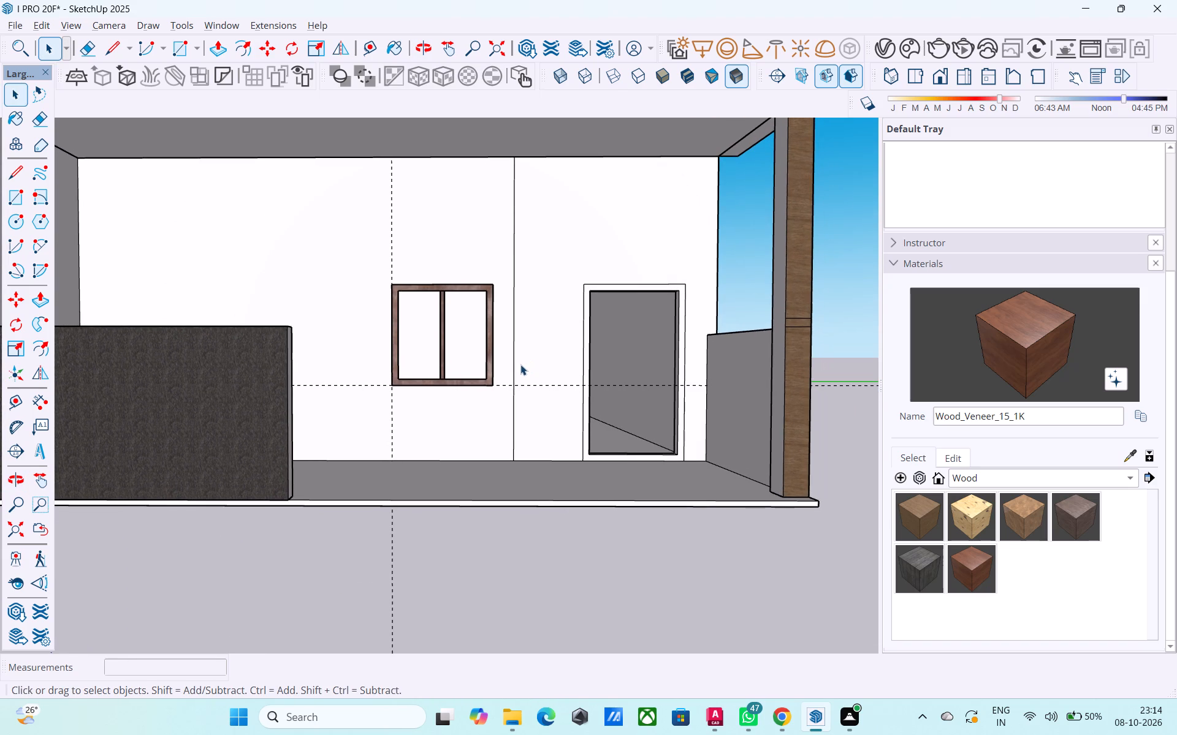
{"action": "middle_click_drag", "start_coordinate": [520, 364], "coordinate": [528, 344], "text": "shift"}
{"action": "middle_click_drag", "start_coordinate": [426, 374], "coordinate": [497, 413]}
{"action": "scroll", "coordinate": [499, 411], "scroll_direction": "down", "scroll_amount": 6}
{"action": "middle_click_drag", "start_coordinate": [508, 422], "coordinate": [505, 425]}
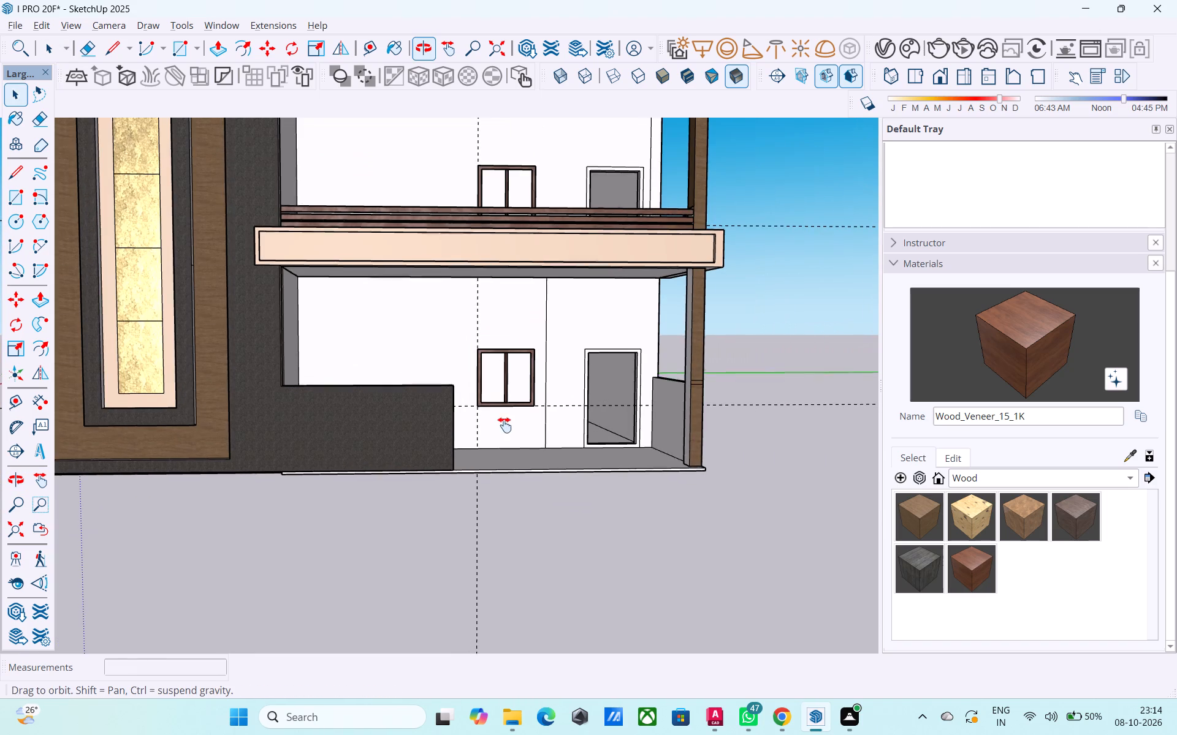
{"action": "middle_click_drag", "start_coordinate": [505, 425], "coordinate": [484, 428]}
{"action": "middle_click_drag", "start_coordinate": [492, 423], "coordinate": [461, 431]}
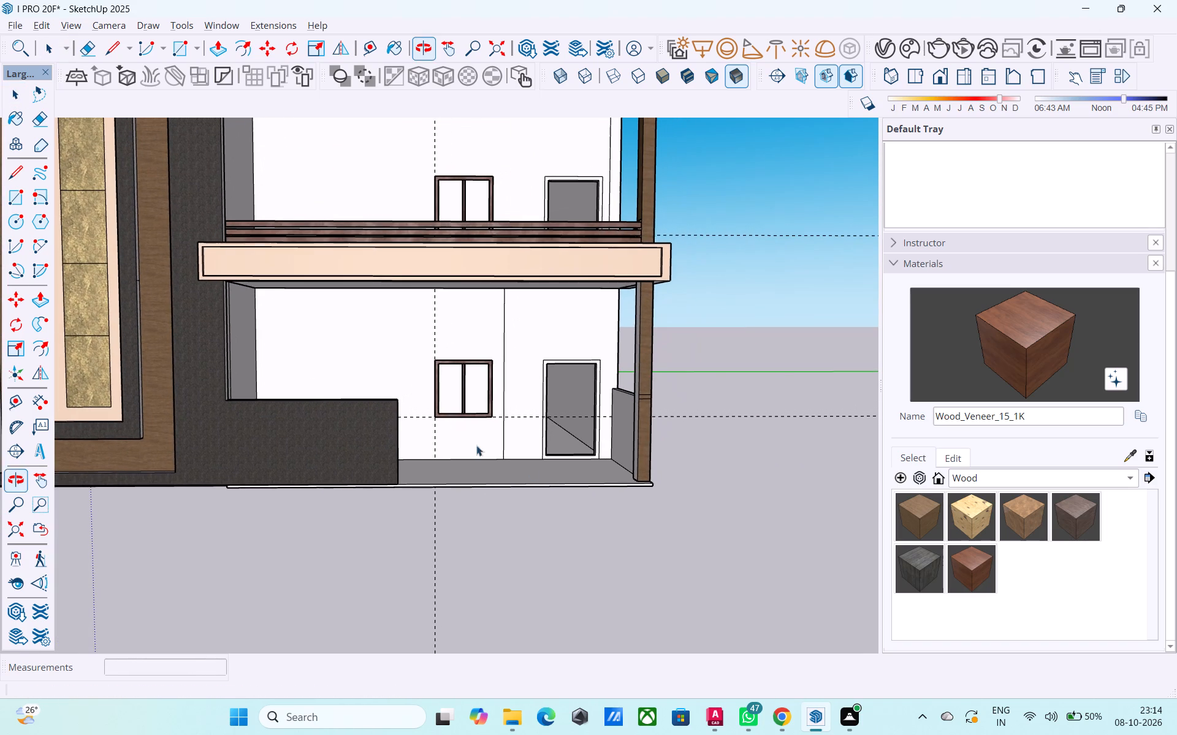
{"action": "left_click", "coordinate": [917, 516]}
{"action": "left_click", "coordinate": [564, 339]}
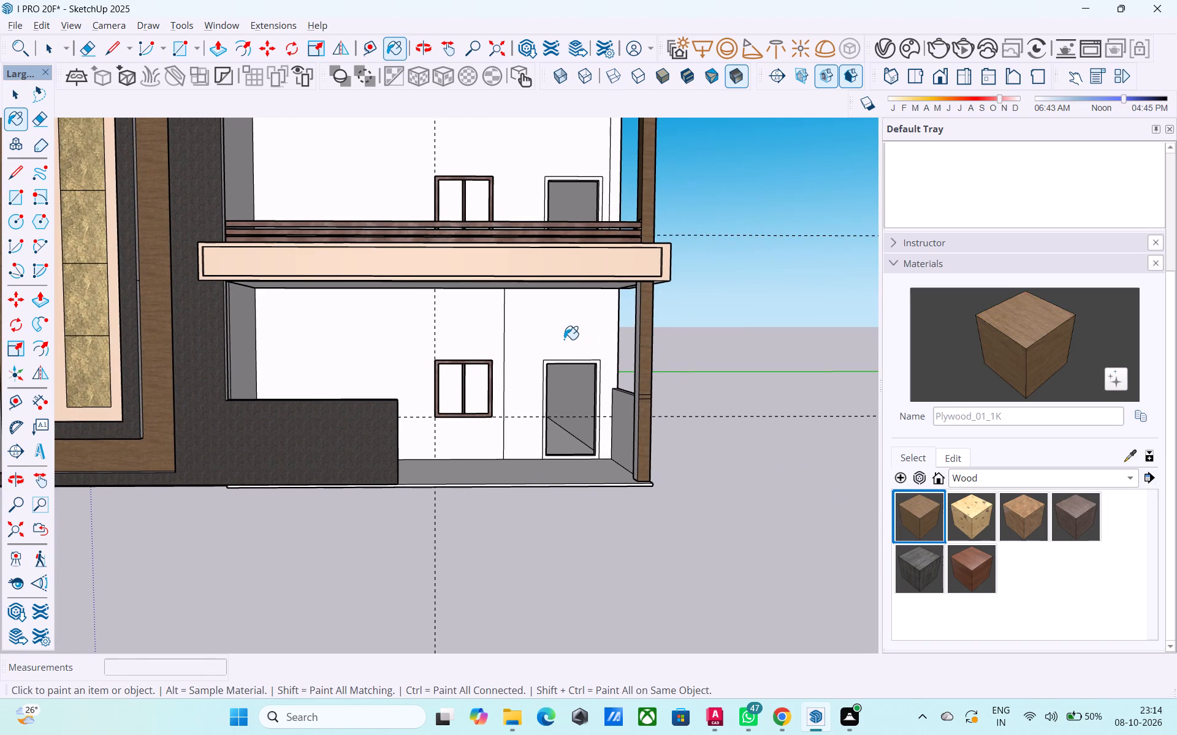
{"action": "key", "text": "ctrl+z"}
Open the ground-floor group, try Plywood_01_1K on the wall around the door, and repaint that wall with Wood_Veneer_15_1K.
{"action": "key", "text": "space"}
{"action": "double_click", "coordinate": [565, 339]}
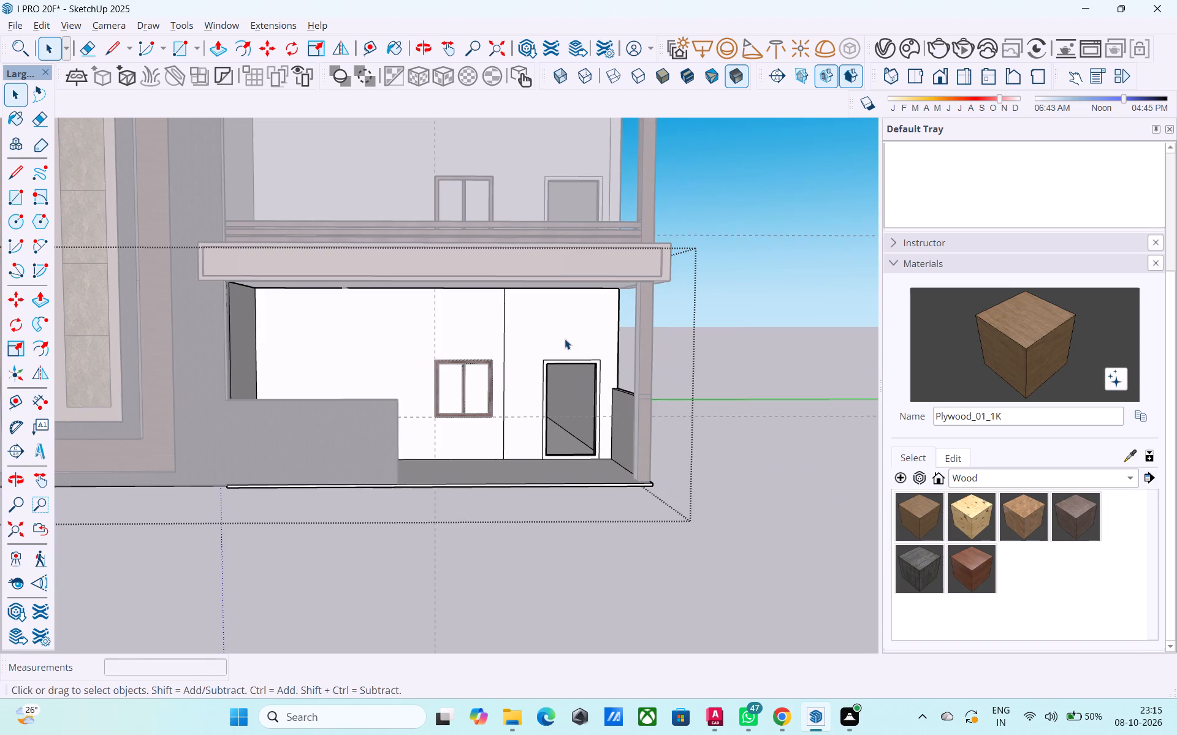
{"action": "left_click", "coordinate": [918, 505]}
{"action": "left_click", "coordinate": [559, 341]}
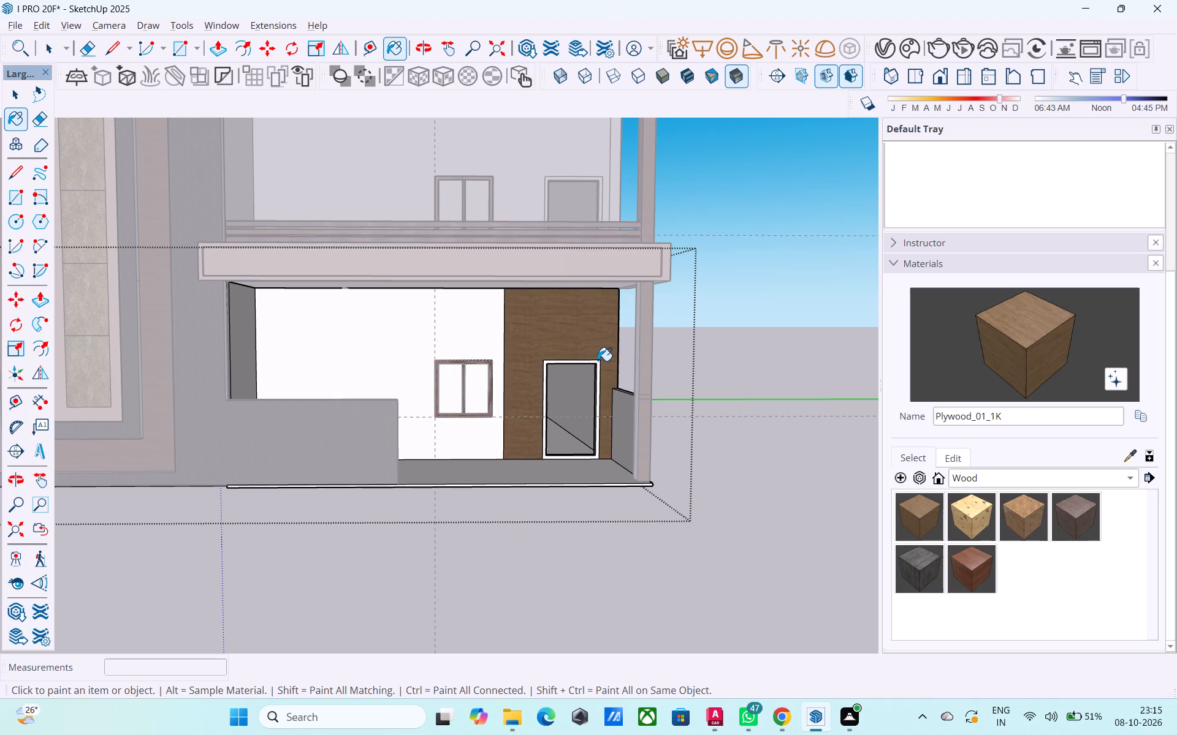
{"action": "middle_click_drag", "start_coordinate": [598, 361], "coordinate": [341, 377]}
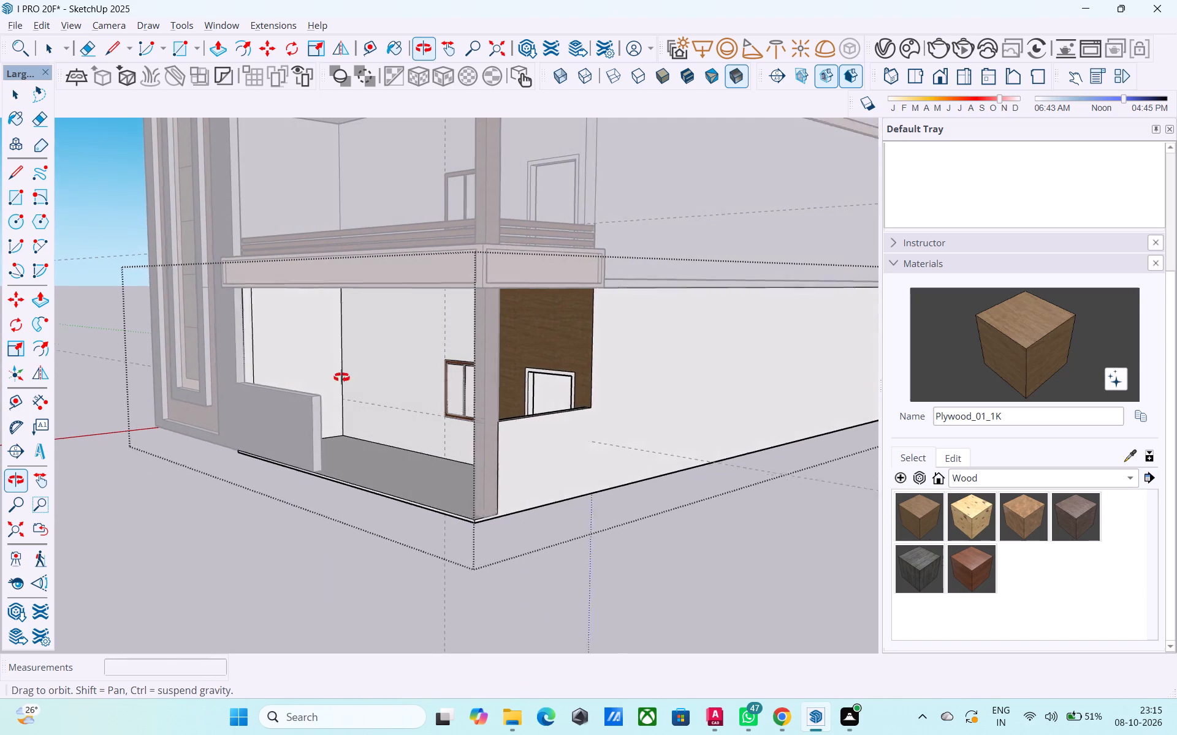
{"action": "middle_click_drag", "start_coordinate": [341, 377], "coordinate": [575, 375]}
{"action": "scroll", "coordinate": [562, 367], "scroll_direction": "down", "scroll_amount": 1}
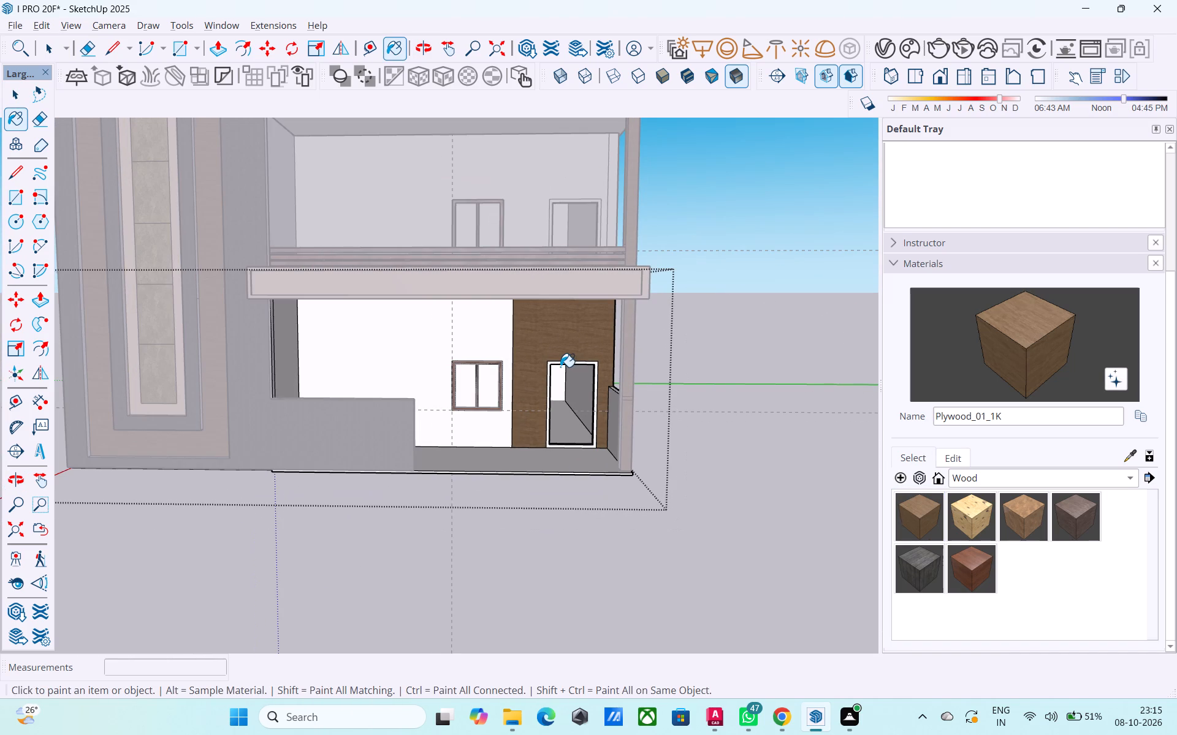
{"action": "left_click", "coordinate": [977, 566]}
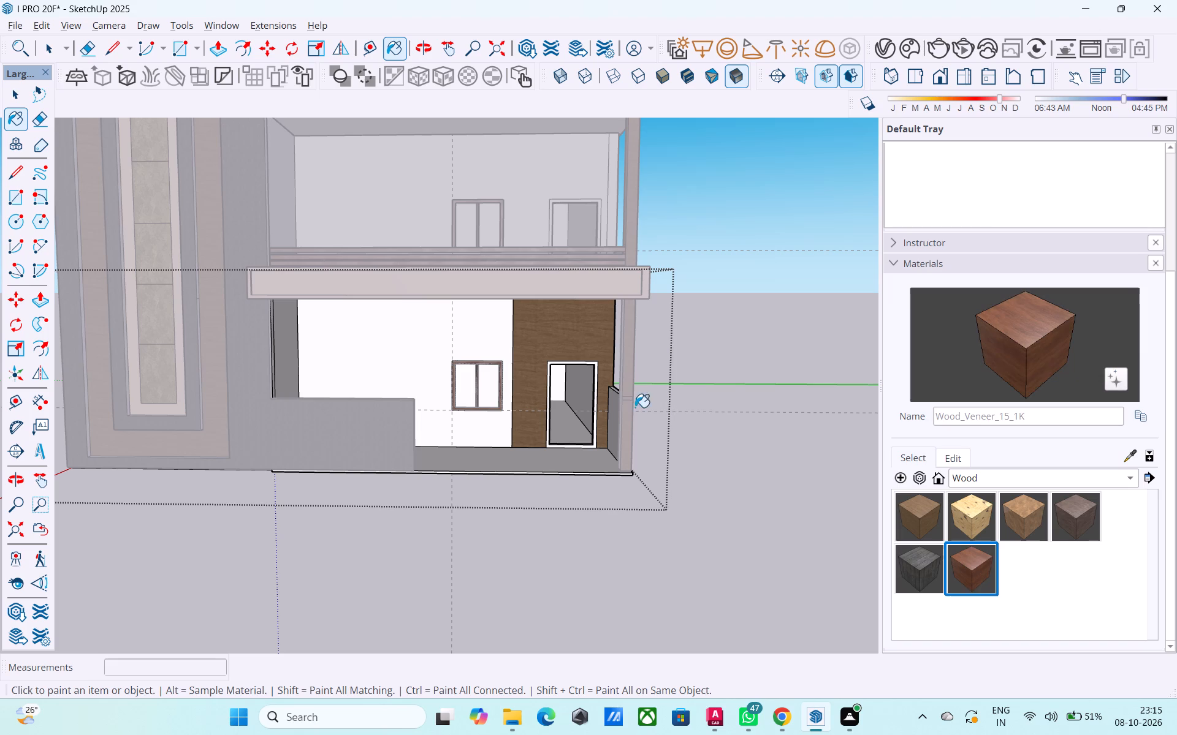
{"action": "left_click", "coordinate": [558, 345]}
{"action": "key", "text": "space"}
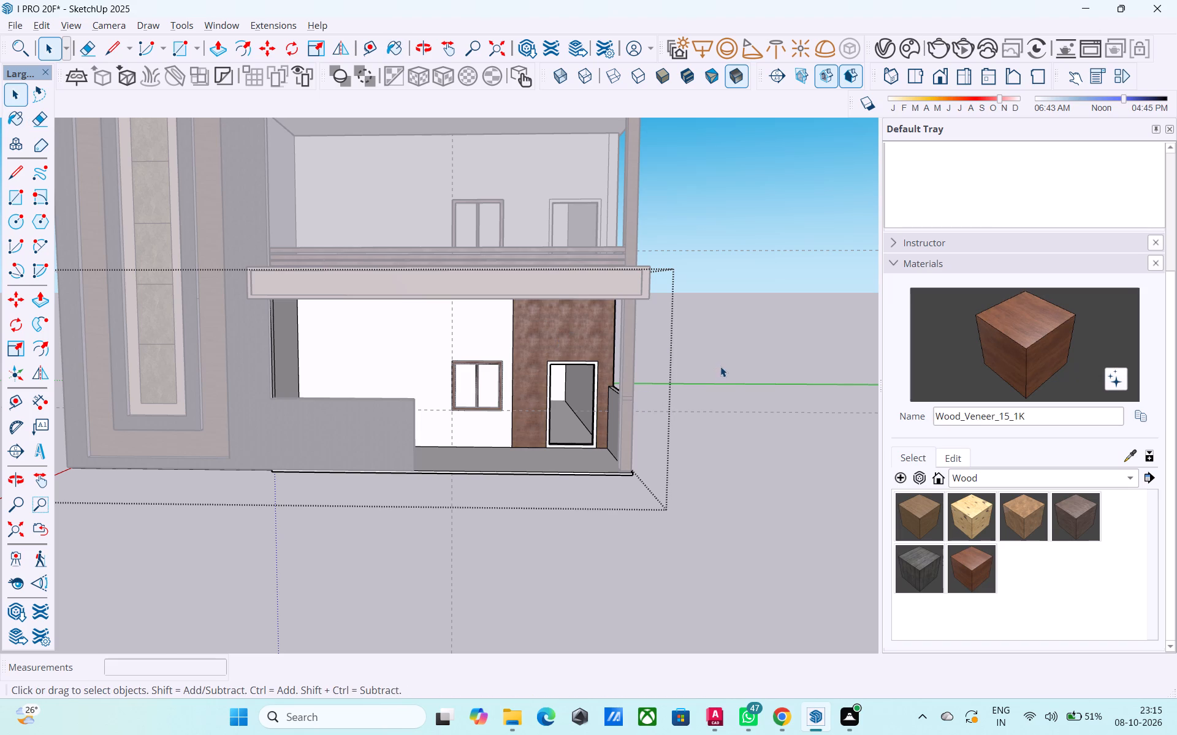
{"action": "left_click", "coordinate": [720, 366]}
Examine the ground-floor entrance wall's wood finish up close and within the whole front of the house.
{"action": "middle_click_drag", "start_coordinate": [592, 367], "coordinate": [688, 345]}
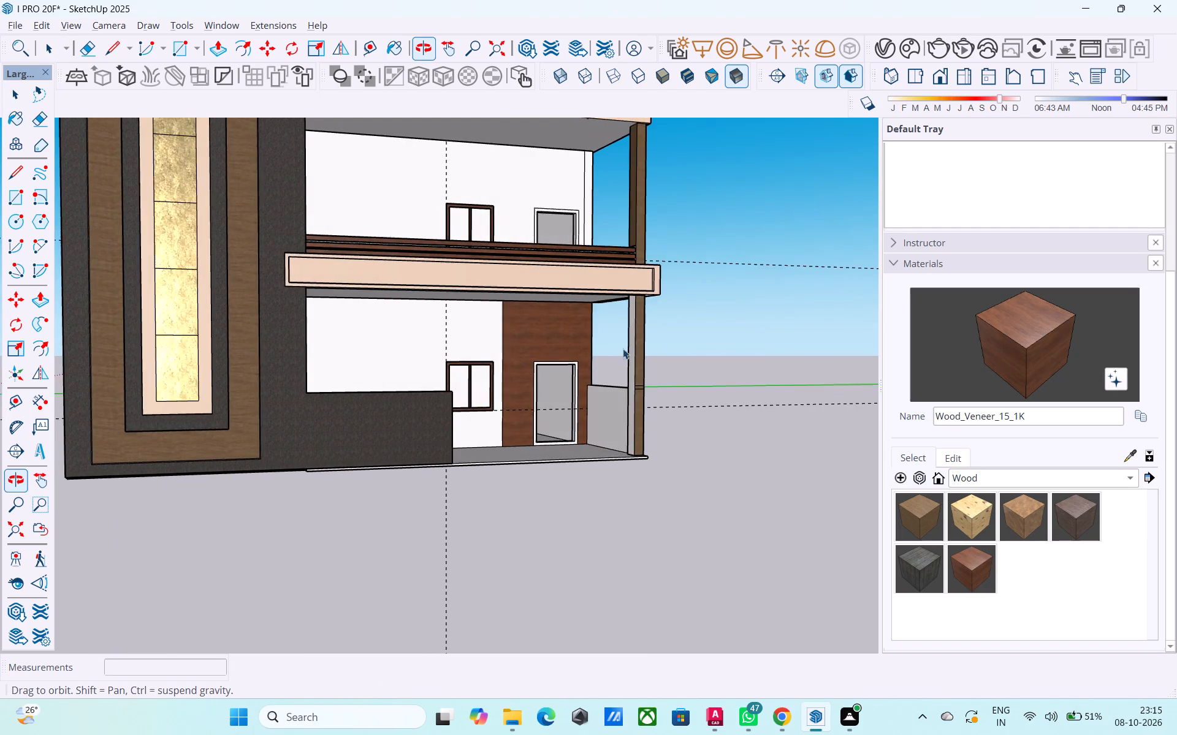
{"action": "middle_click_drag", "start_coordinate": [537, 348], "coordinate": [562, 404]}
{"action": "scroll", "coordinate": [561, 405], "scroll_direction": "up", "scroll_amount": 13}
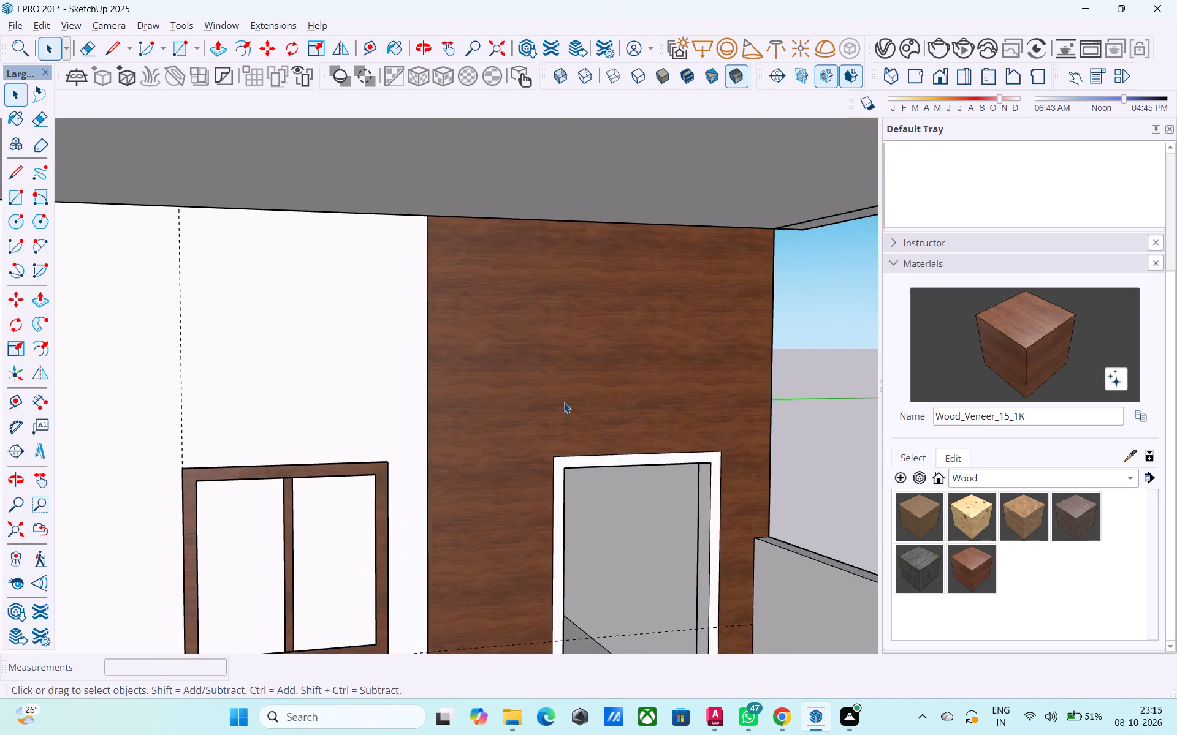
{"action": "scroll", "coordinate": [564, 402], "scroll_direction": "down", "scroll_amount": 3}
{"action": "scroll", "coordinate": [750, 503], "scroll_direction": "down", "scroll_amount": 5}
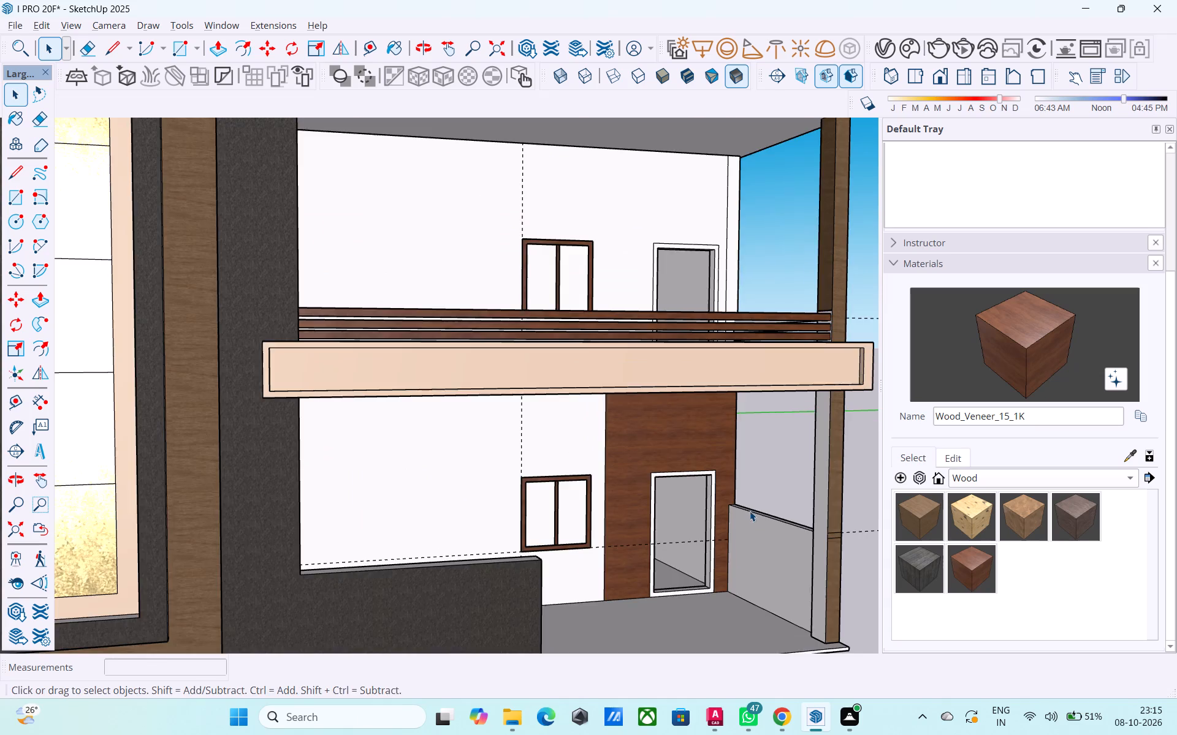
{"action": "scroll", "coordinate": [750, 511], "scroll_direction": "down", "scroll_amount": 2}
{"action": "middle_click_drag", "start_coordinate": [750, 514], "coordinate": [492, 518], "text": "shift"}
{"action": "scroll", "coordinate": [494, 518], "scroll_direction": "down", "scroll_amount": 3}
{"action": "middle_click_drag", "start_coordinate": [497, 519], "coordinate": [634, 522]}
{"action": "middle_click_drag", "start_coordinate": [634, 522], "coordinate": [636, 514]}
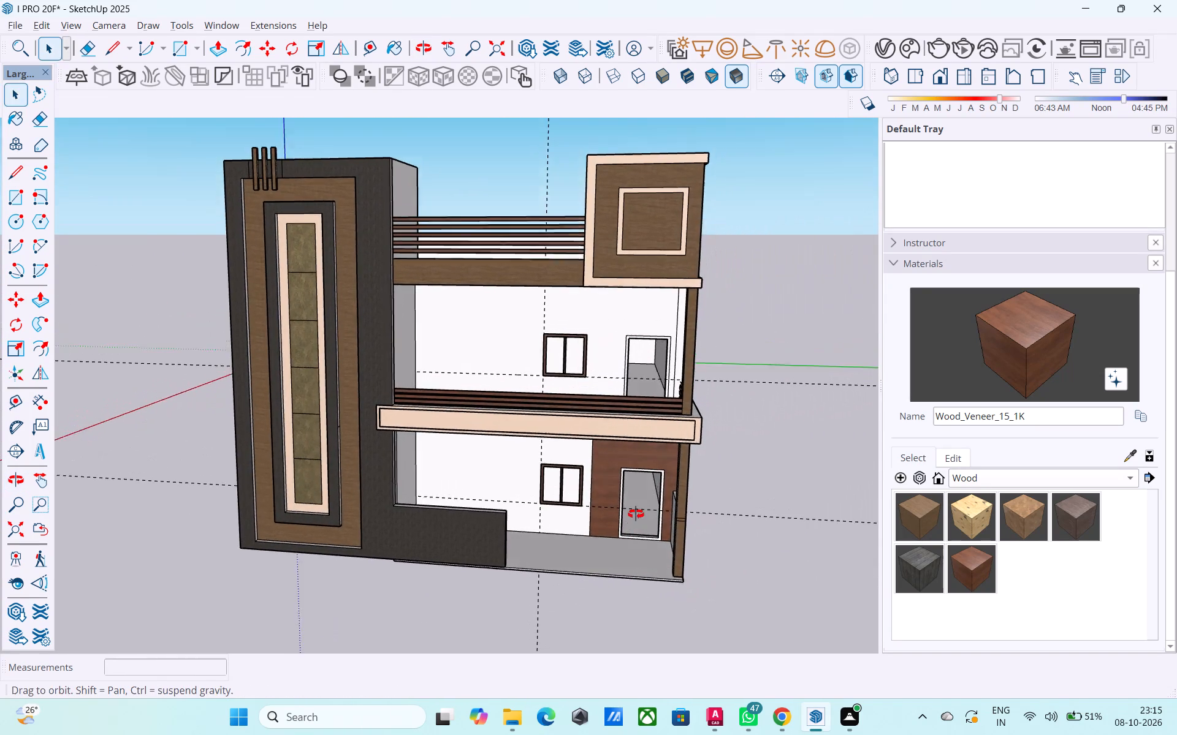
{"action": "middle_click_drag", "start_coordinate": [636, 514], "coordinate": [635, 499]}
{"action": "middle_click_drag", "start_coordinate": [635, 499], "coordinate": [640, 518], "text": "shift"}
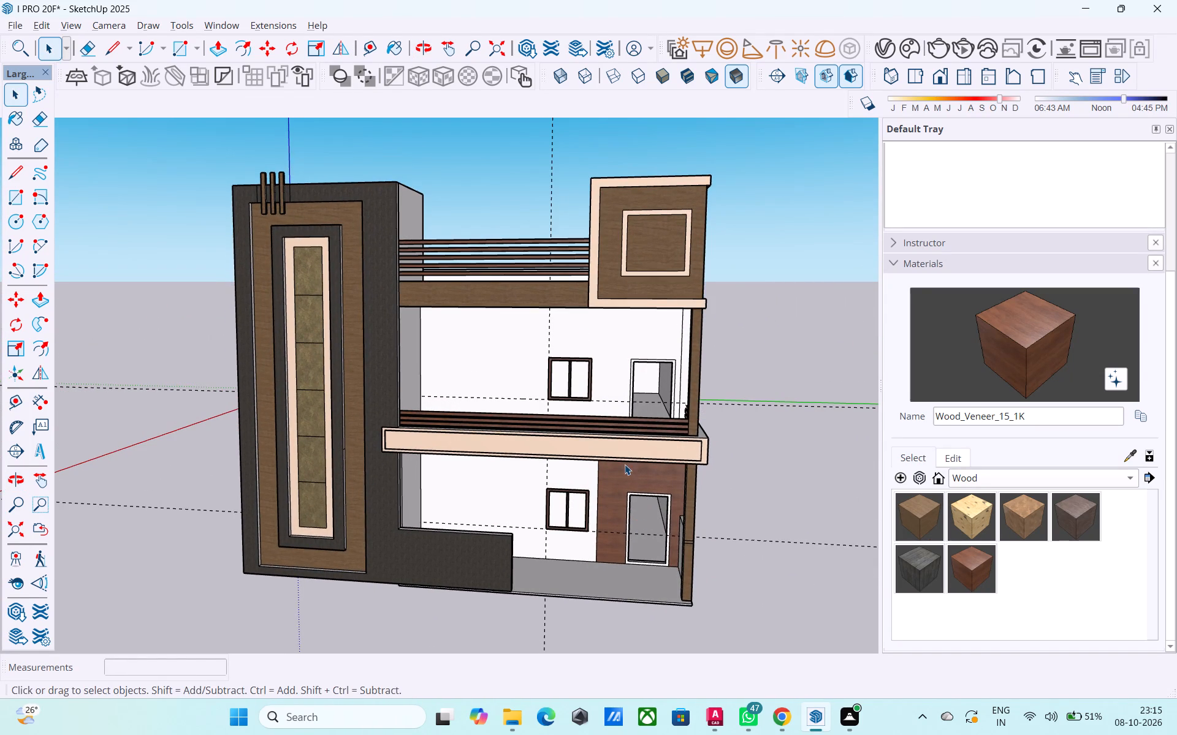
{"action": "middle_click_drag", "start_coordinate": [625, 464], "coordinate": [624, 499]}
Place a vertical guide along the inner edge of the ground-floor veneered wall, 7' 7 1/2" from its outer edge.
{"action": "key", "text": "t"}
{"action": "scroll", "coordinate": [598, 510], "scroll_direction": "up", "scroll_amount": 3}
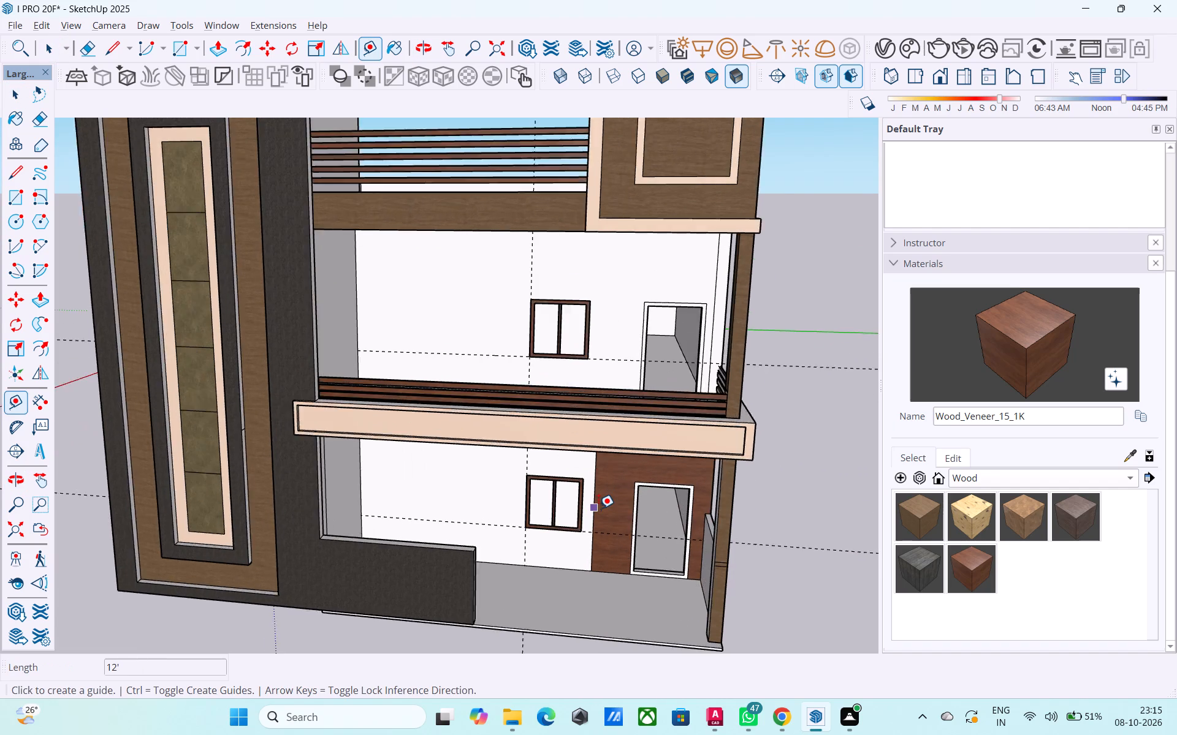
{"action": "scroll", "coordinate": [598, 508], "scroll_direction": "up", "scroll_amount": 2}
{"action": "scroll", "coordinate": [729, 534], "scroll_direction": "up", "scroll_amount": 1}
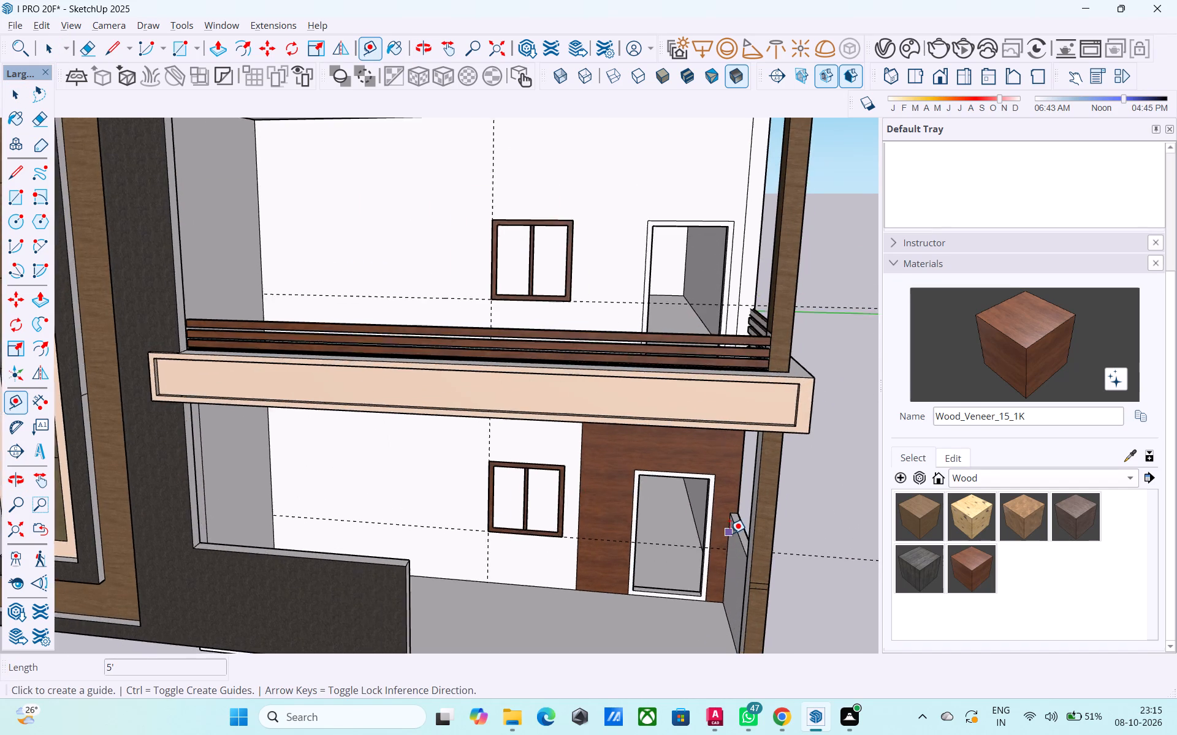
{"action": "scroll", "coordinate": [729, 533], "scroll_direction": "up", "scroll_amount": 3}
{"action": "left_click", "coordinate": [729, 529]}
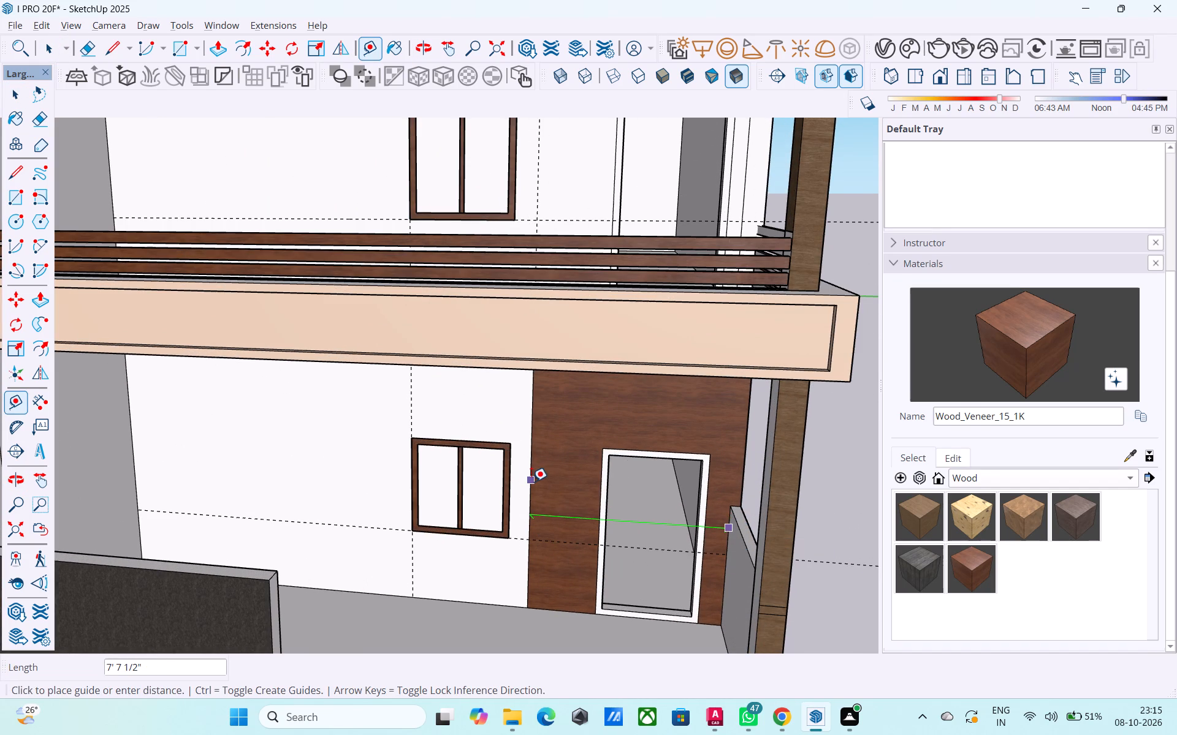
{"action": "left_click", "coordinate": [532, 481]}
Draw a vertical line along the guide on the first-floor front wall, from the balcony floor to the ceiling.
{"action": "scroll", "coordinate": [533, 493], "scroll_direction": "down", "scroll_amount": 5}
{"action": "middle_click_drag", "start_coordinate": [524, 502], "coordinate": [498, 631]}
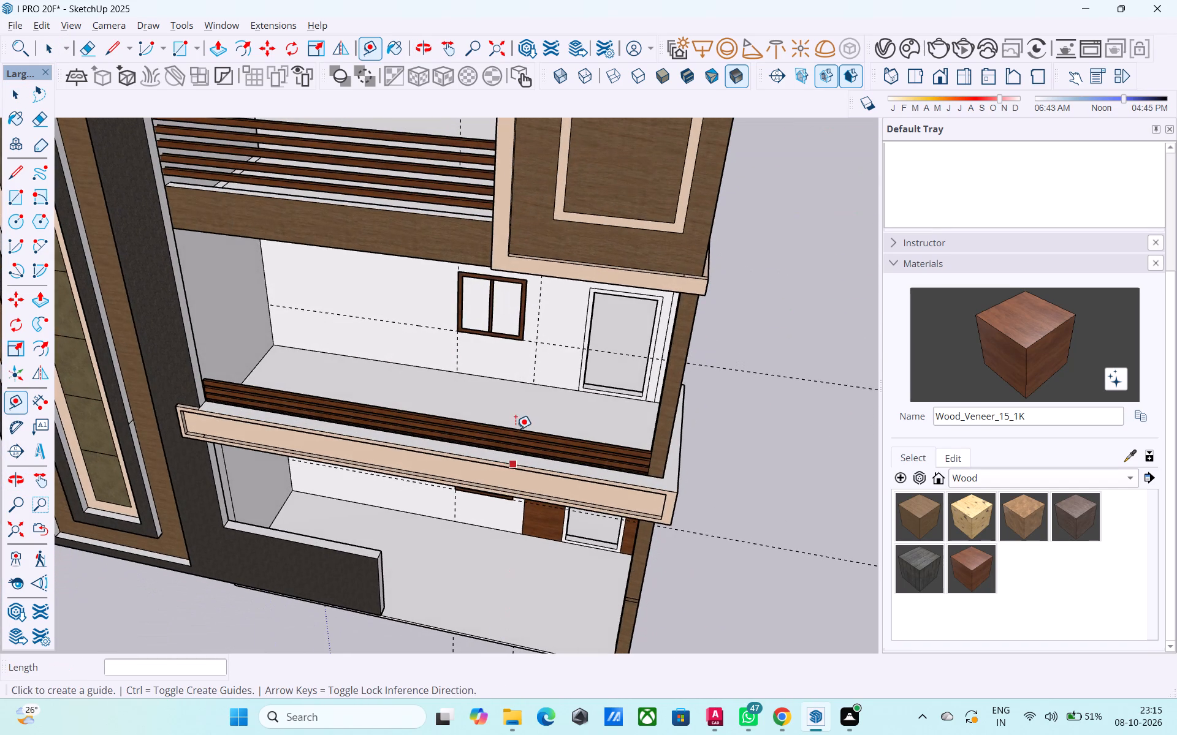
{"action": "key", "text": "l"}
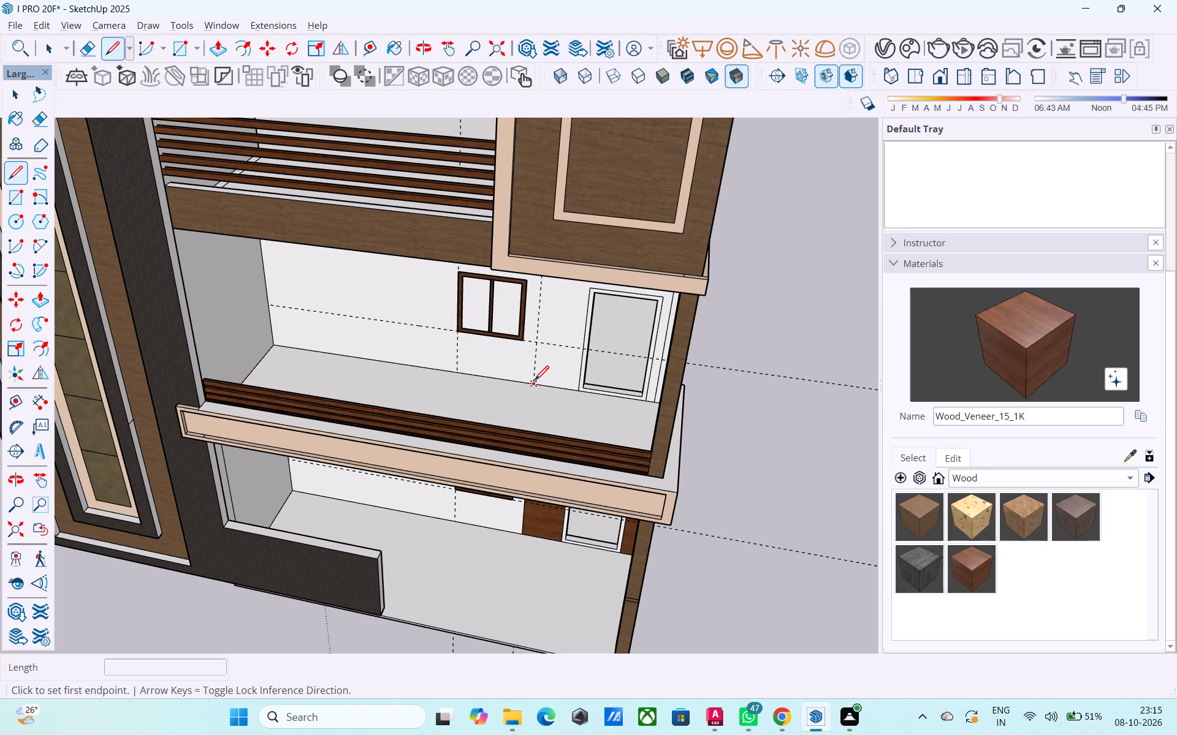
{"action": "left_click", "coordinate": [535, 382]}
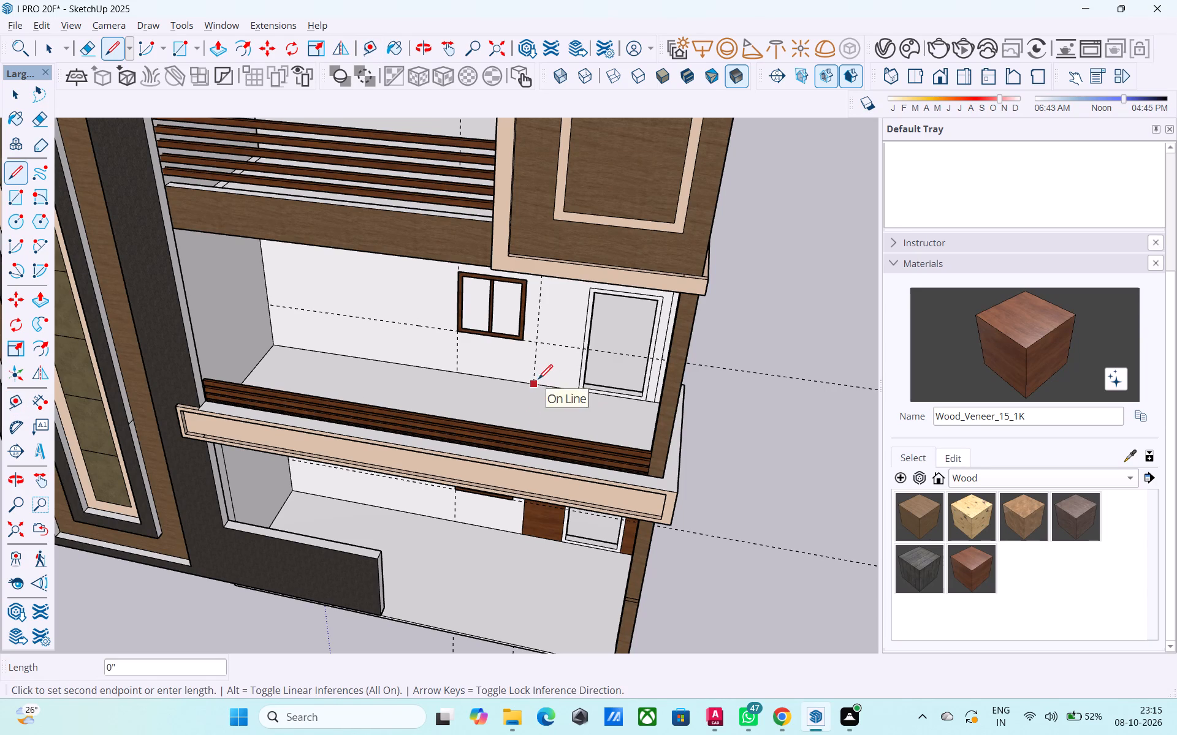
{"action": "middle_click_drag", "start_coordinate": [538, 380], "coordinate": [535, 225], "text": "shift"}
{"action": "scroll", "coordinate": [530, 246], "scroll_direction": "up", "scroll_amount": 2}
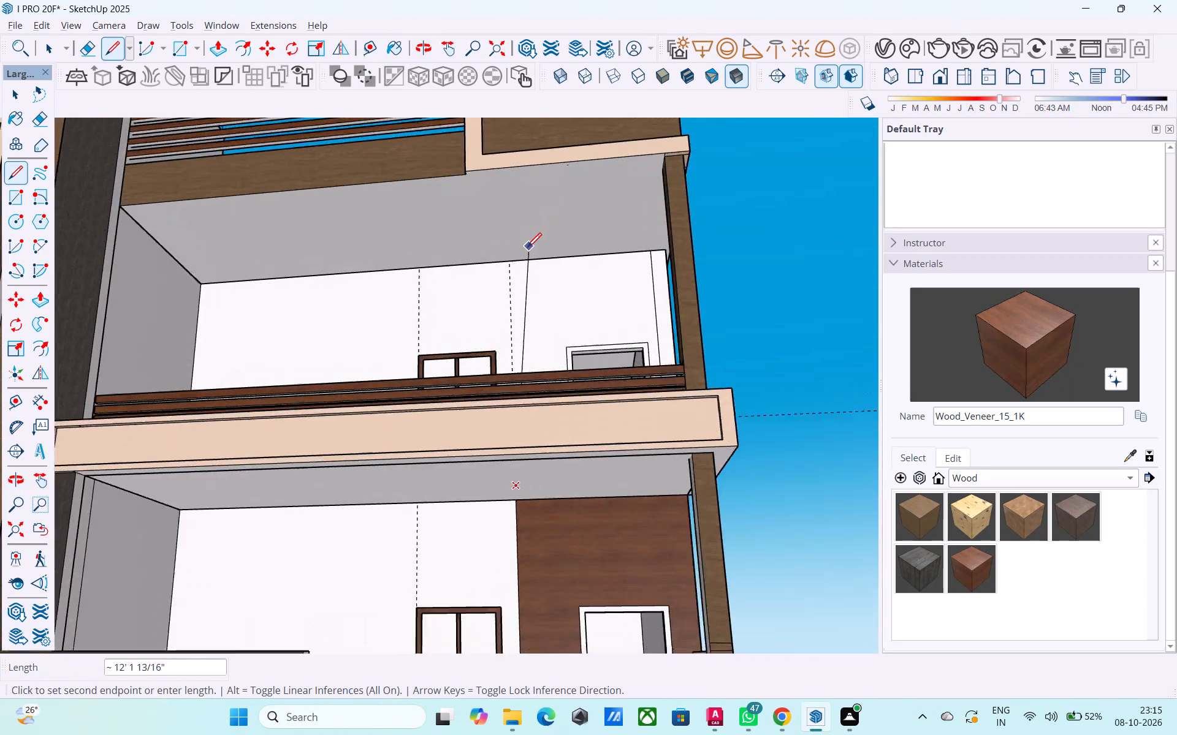
{"action": "scroll", "coordinate": [527, 249], "scroll_direction": "up", "scroll_amount": 1}
{"action": "left_click", "coordinate": [508, 265]}
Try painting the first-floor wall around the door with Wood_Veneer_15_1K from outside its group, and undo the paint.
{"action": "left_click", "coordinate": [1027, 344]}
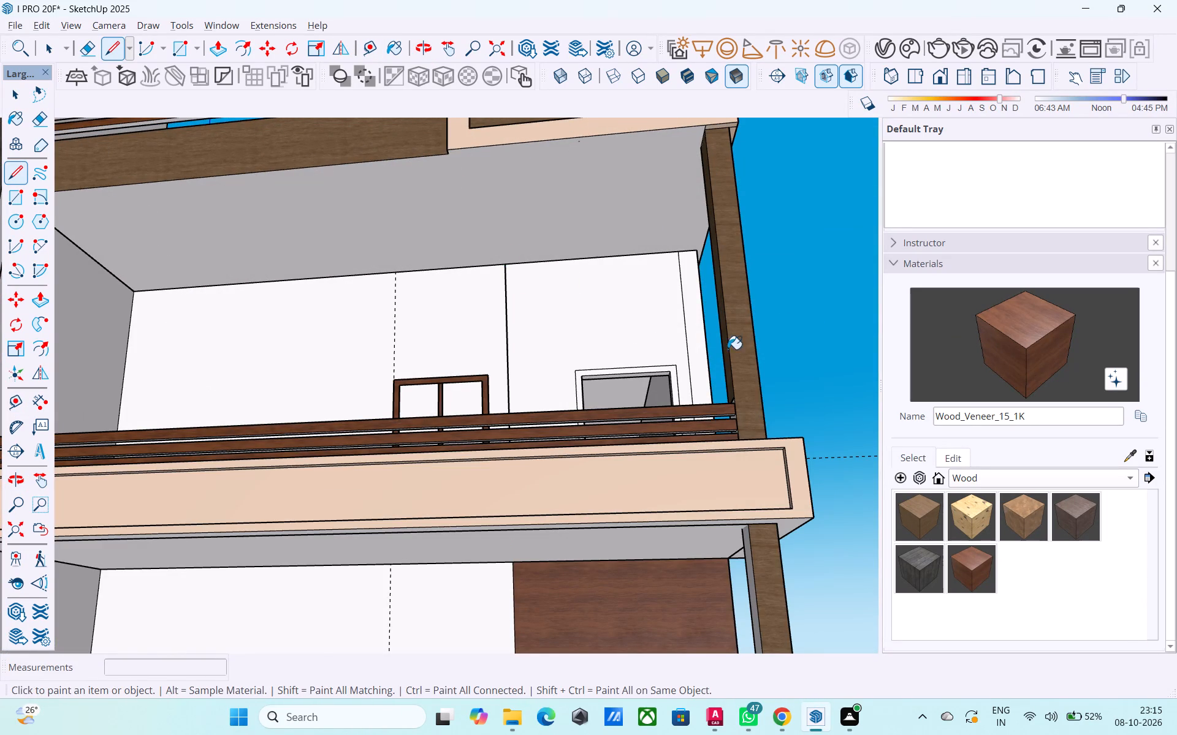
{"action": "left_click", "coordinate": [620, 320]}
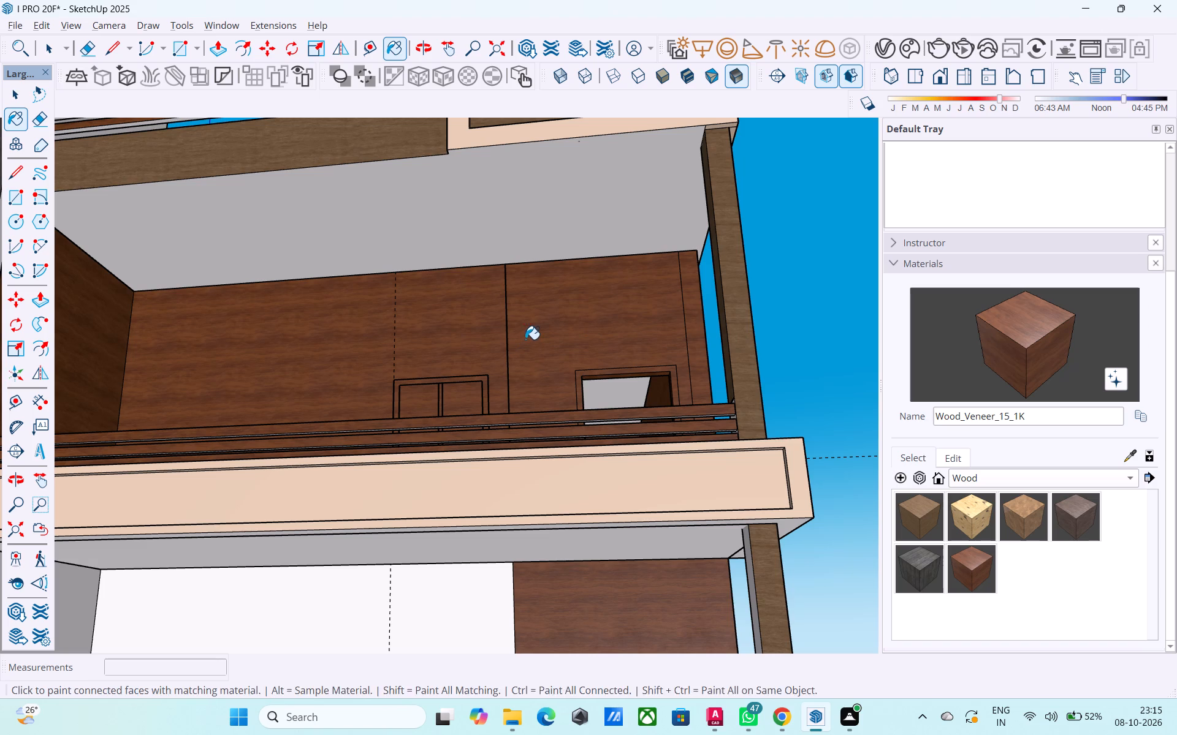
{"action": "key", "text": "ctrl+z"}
Open the first-floor group and draw a 12' vertical line on the wall between window and door, from ceiling to floor.
{"action": "key", "text": "space"}
{"action": "double_click", "coordinate": [527, 337]}
{"action": "left_click", "coordinate": [996, 322]}
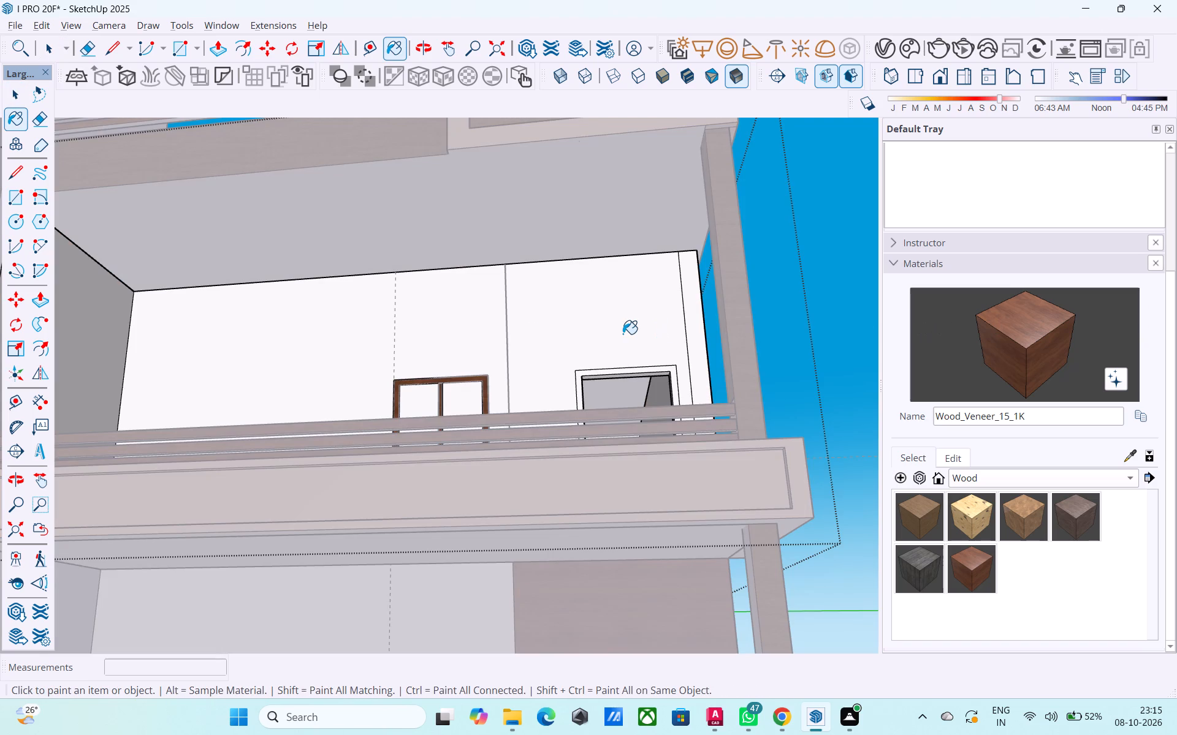
{"action": "left_click", "coordinate": [108, 57]}
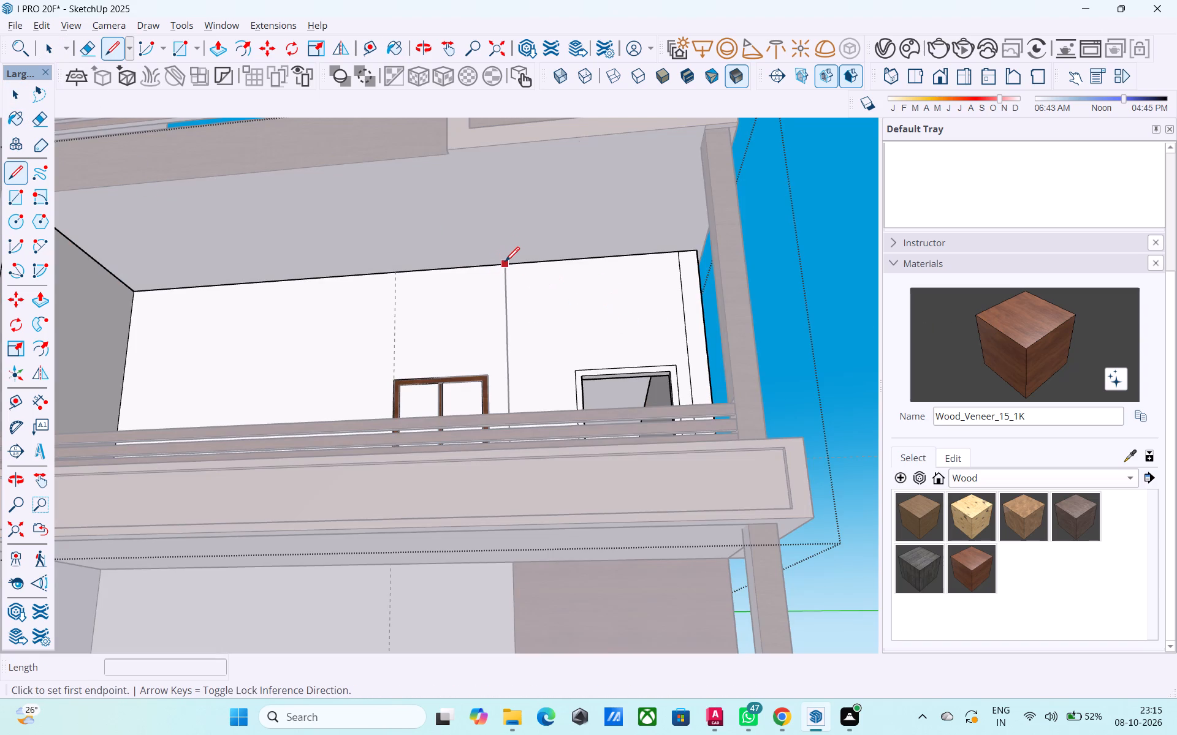
{"action": "scroll", "coordinate": [505, 268], "scroll_direction": "up", "scroll_amount": 6}
{"action": "left_click", "coordinate": [508, 263]}
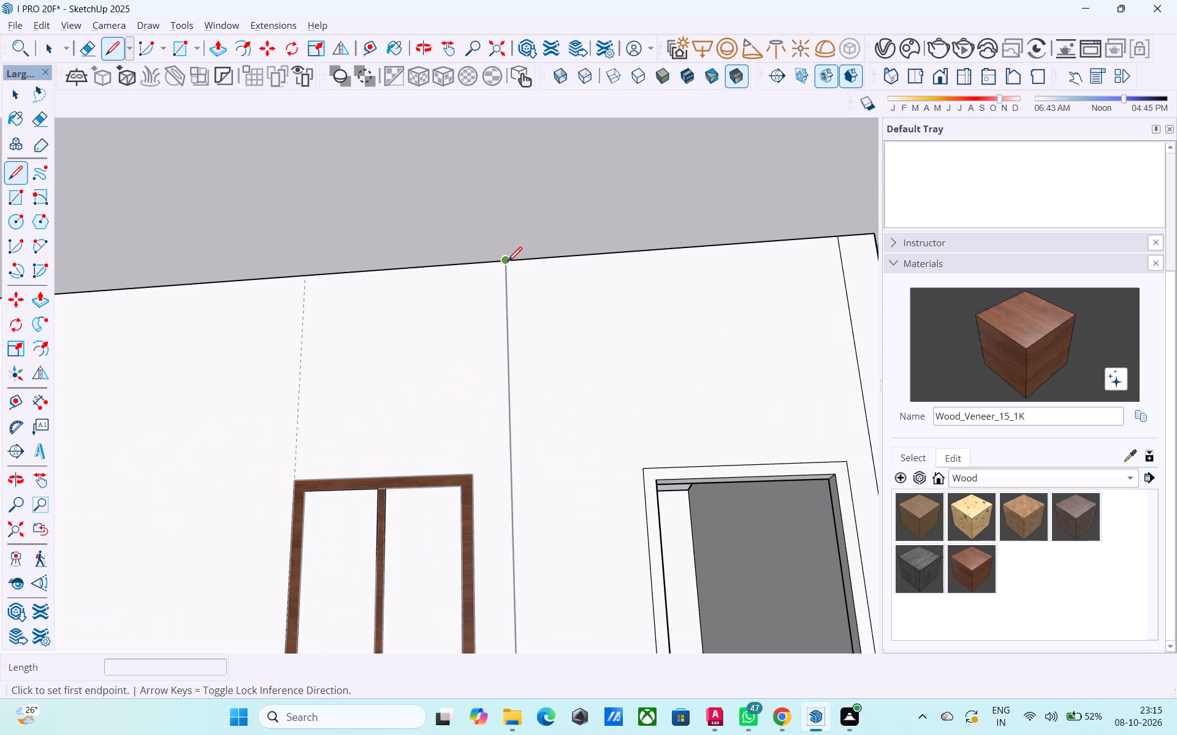
{"action": "scroll", "coordinate": [507, 263], "scroll_direction": "down", "scroll_amount": 4}
{"action": "middle_click_drag", "start_coordinate": [507, 263], "coordinate": [516, 507]}
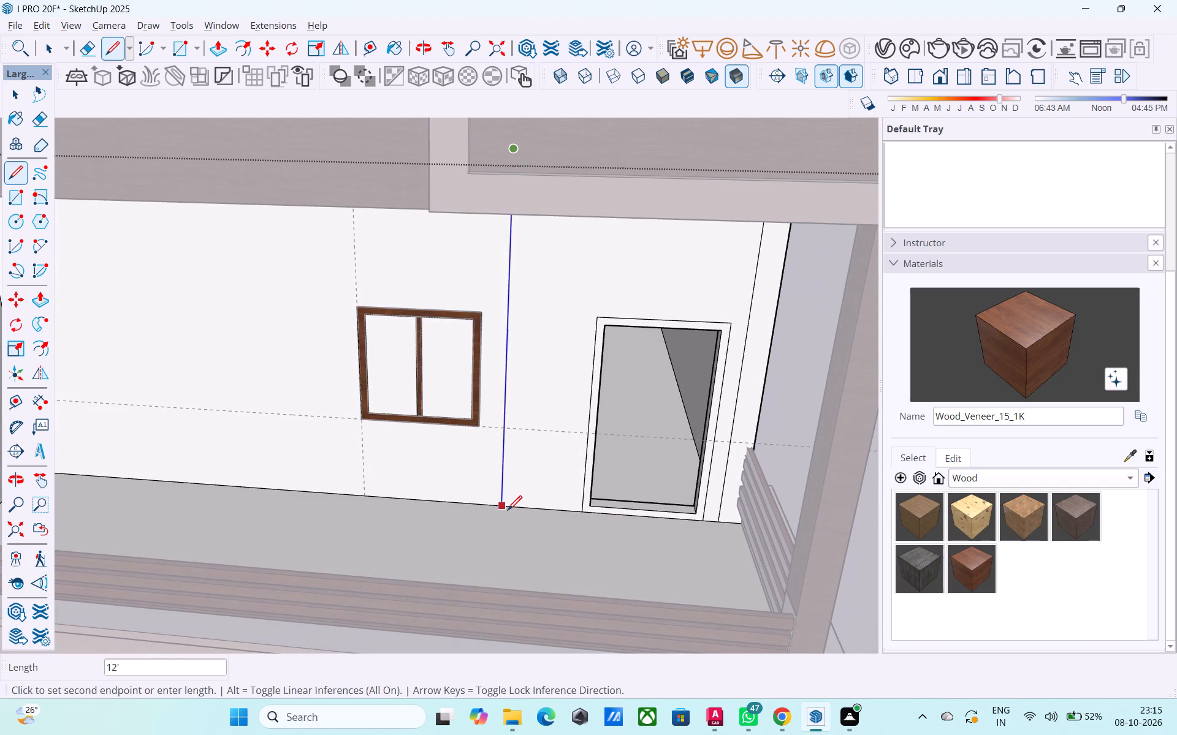
{"action": "left_click", "coordinate": [507, 512]}
Paint the first-floor wall around the door and the narrow strip at its outer end with Wood_Veneer_15_1K.
{"action": "left_click", "coordinate": [961, 345]}
{"action": "left_click", "coordinate": [666, 290]}
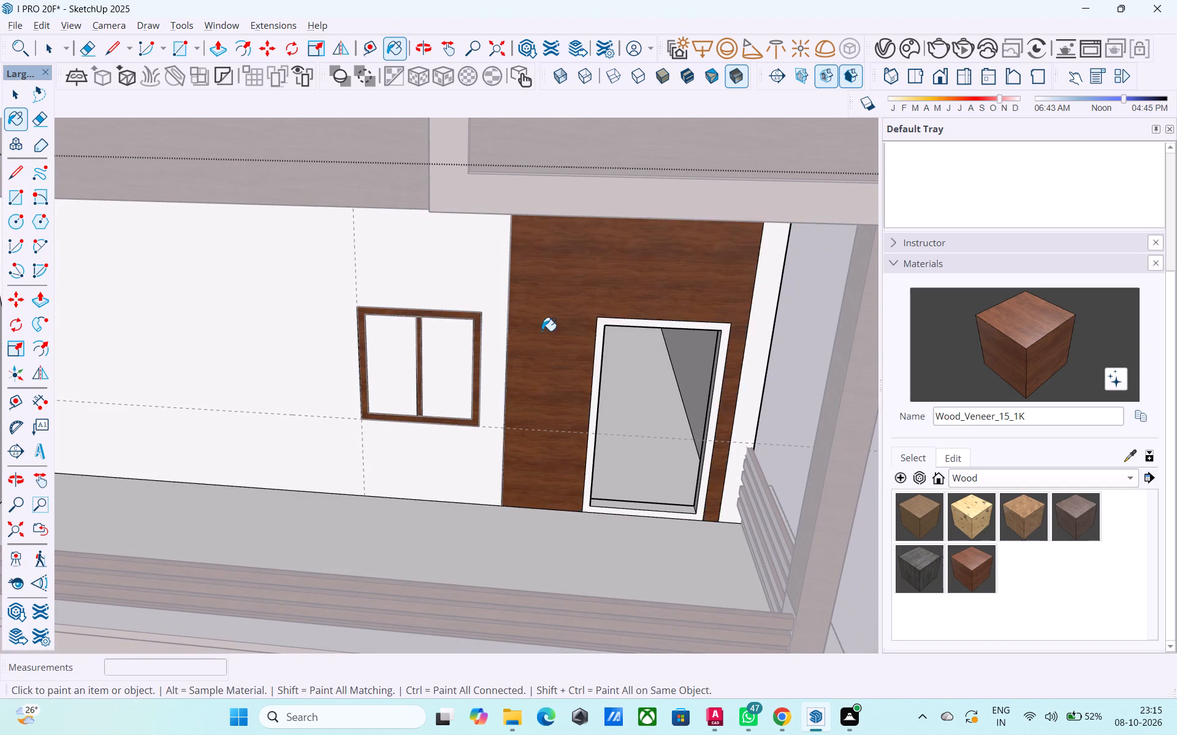
{"action": "scroll", "coordinate": [539, 333], "scroll_direction": "down", "scroll_amount": 4}
{"action": "scroll", "coordinate": [543, 395], "scroll_direction": "down", "scroll_amount": 3}
{"action": "middle_click_drag", "start_coordinate": [552, 429], "coordinate": [593, 353]}
{"action": "scroll", "coordinate": [688, 335], "scroll_direction": "up", "scroll_amount": 5}
{"action": "scroll", "coordinate": [637, 334], "scroll_direction": "up", "scroll_amount": 3}
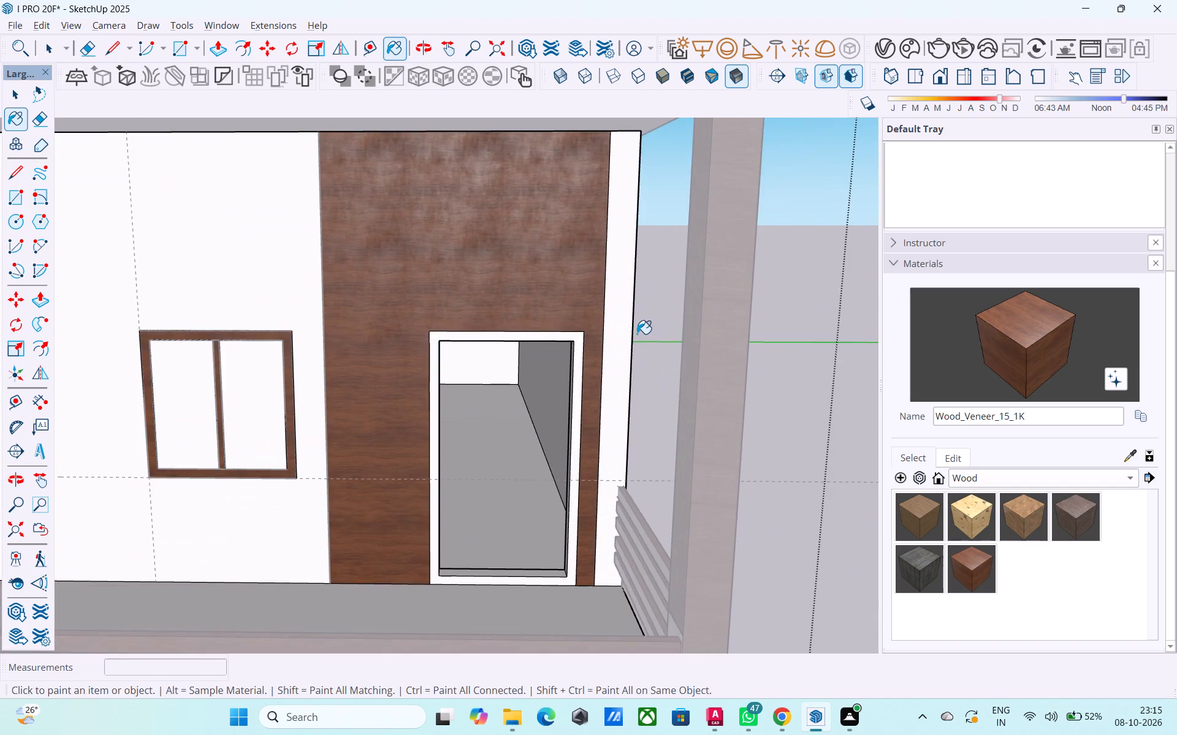
{"action": "scroll", "coordinate": [633, 336], "scroll_direction": "down", "scroll_amount": 9}
{"action": "scroll", "coordinate": [525, 458], "scroll_direction": "down", "scroll_amount": 1}
{"action": "scroll", "coordinate": [565, 400], "scroll_direction": "up", "scroll_amount": 6}
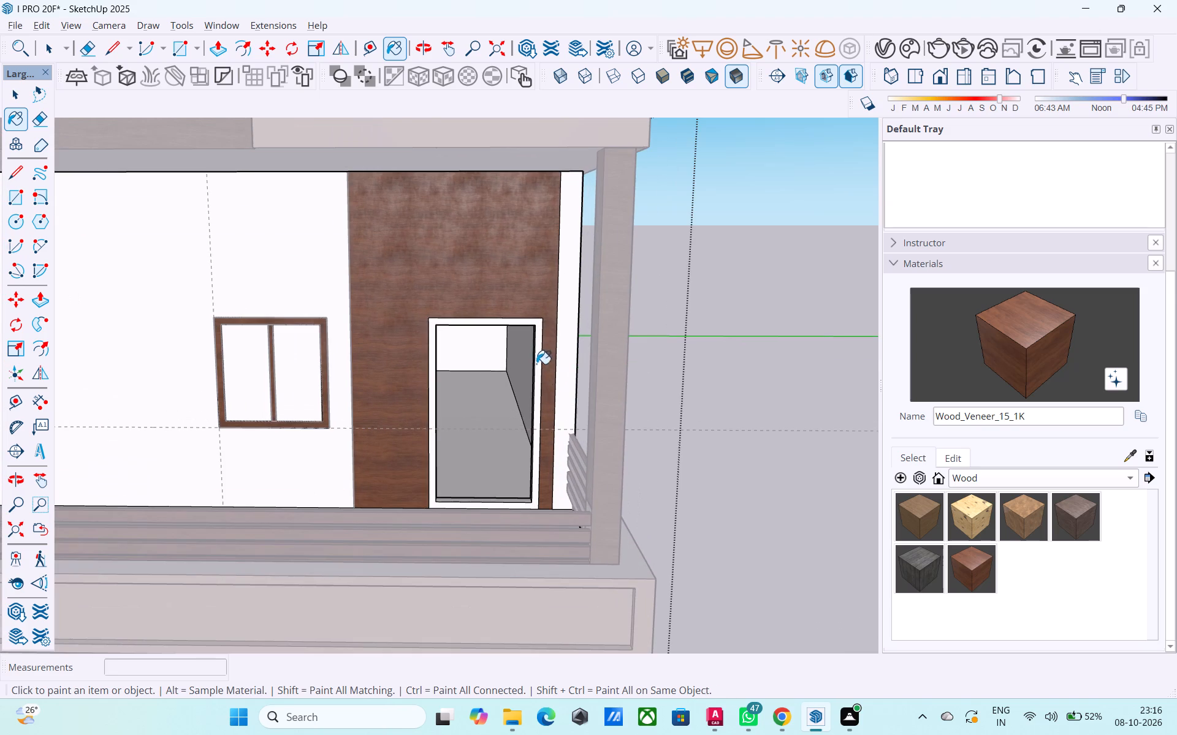
{"action": "left_click", "coordinate": [562, 328]}
{"action": "scroll", "coordinate": [451, 336], "scroll_direction": "down", "scroll_amount": 6}
{"action": "scroll", "coordinate": [416, 336], "scroll_direction": "up", "scroll_amount": 3}
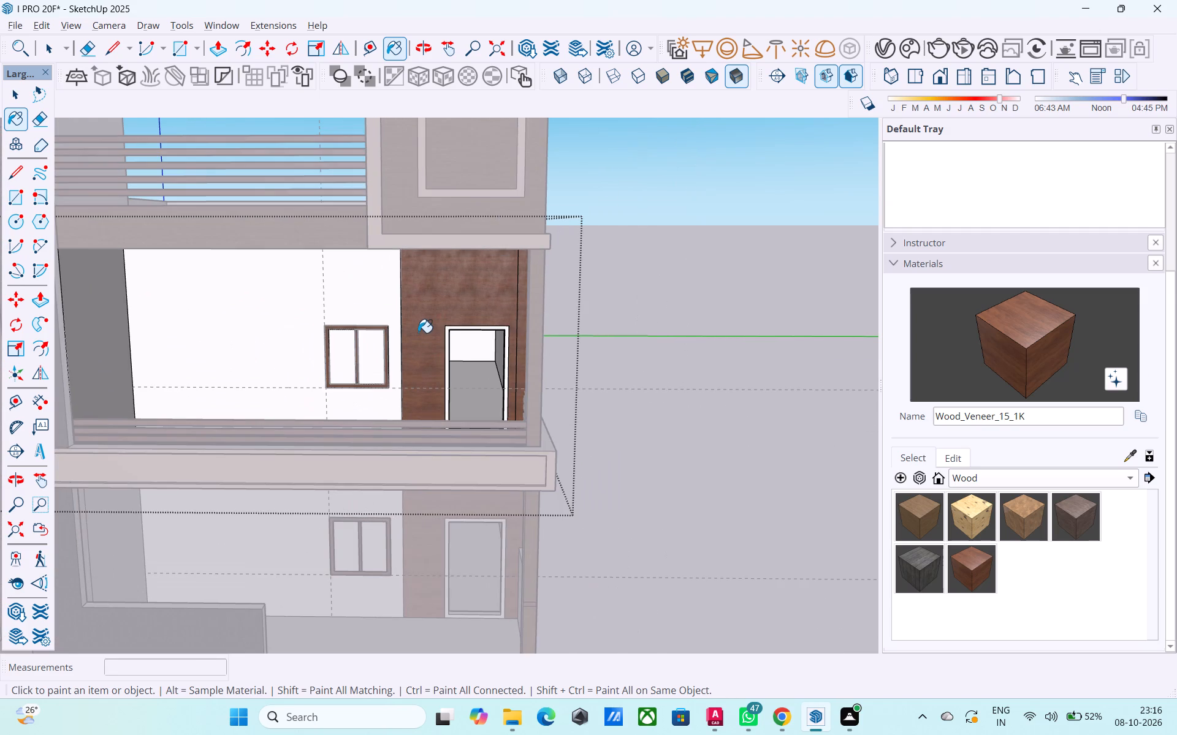
Erase the vertical edge dividing the two veneered faces of the first-floor wall, and leave the group.
{"action": "left_click", "coordinate": [85, 48]}
{"action": "scroll", "coordinate": [500, 284], "scroll_direction": "up", "scroll_amount": 5}
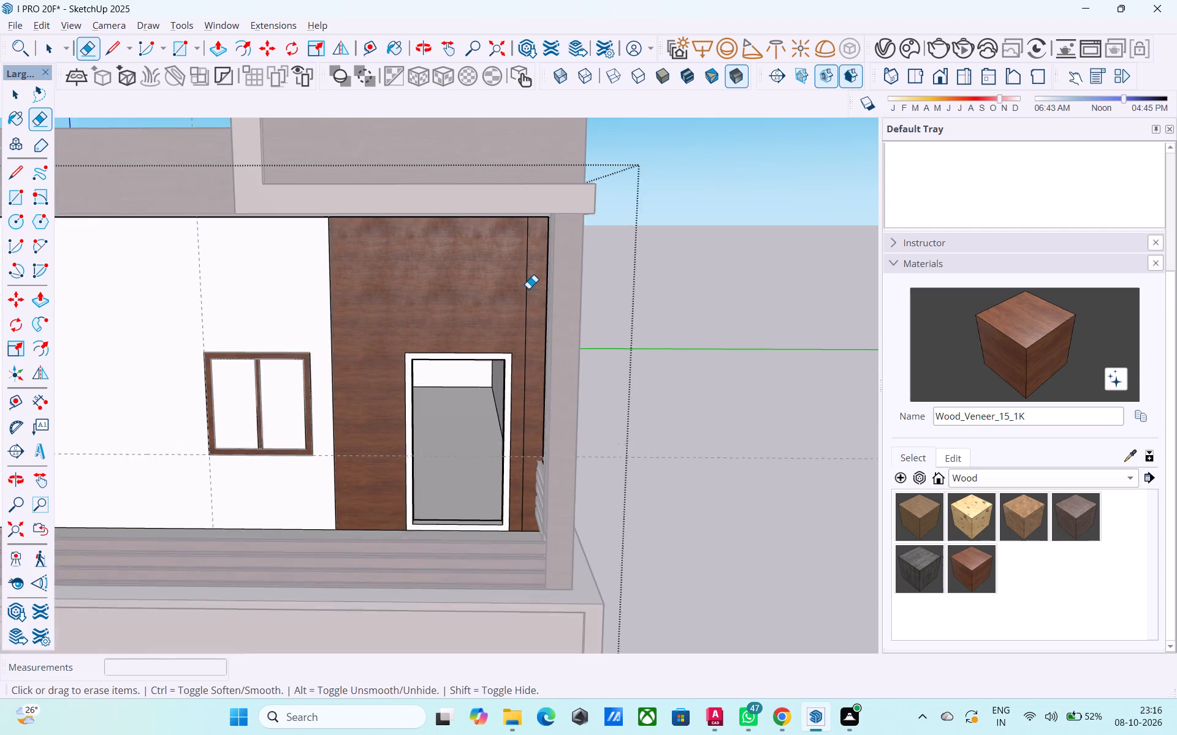
{"action": "scroll", "coordinate": [528, 288], "scroll_direction": "up", "scroll_amount": 1}
{"action": "left_click", "coordinate": [531, 288]}
{"action": "scroll", "coordinate": [337, 290], "scroll_direction": "down", "scroll_amount": 10}
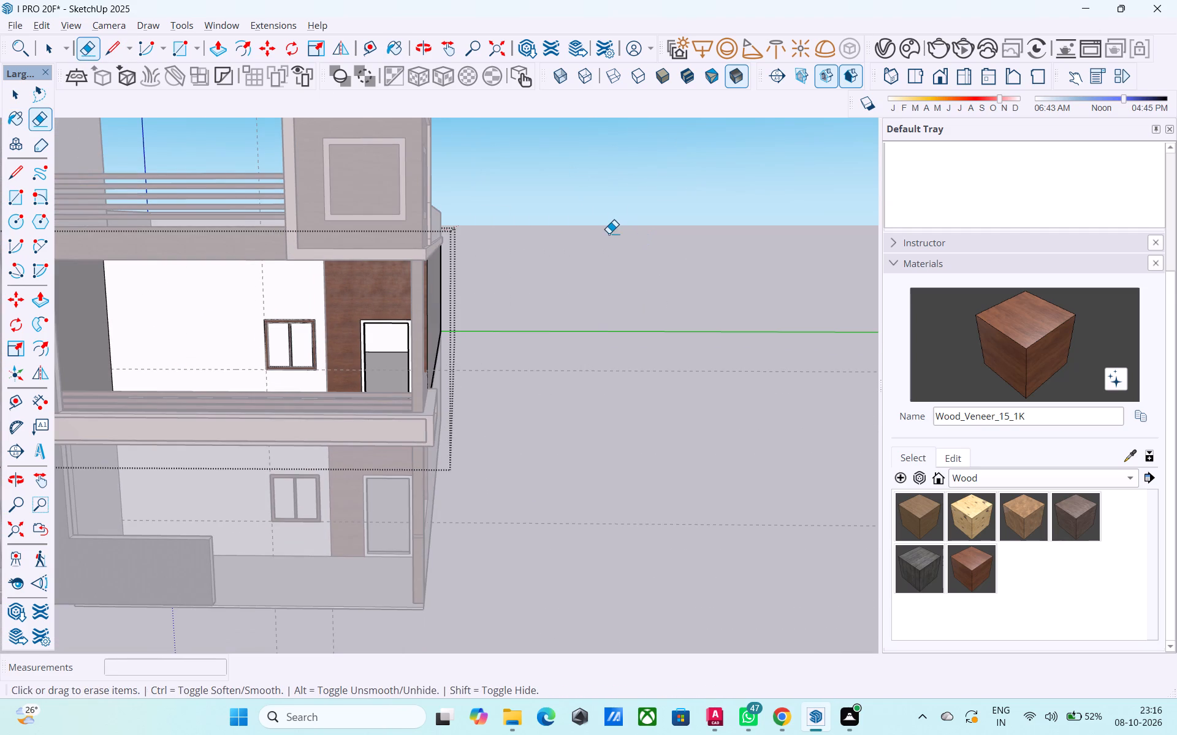
{"action": "left_click", "coordinate": [46, 43]}
{"action": "scroll", "coordinate": [402, 221], "scroll_direction": "down", "scroll_amount": 3}
{"action": "left_click", "coordinate": [484, 228]}
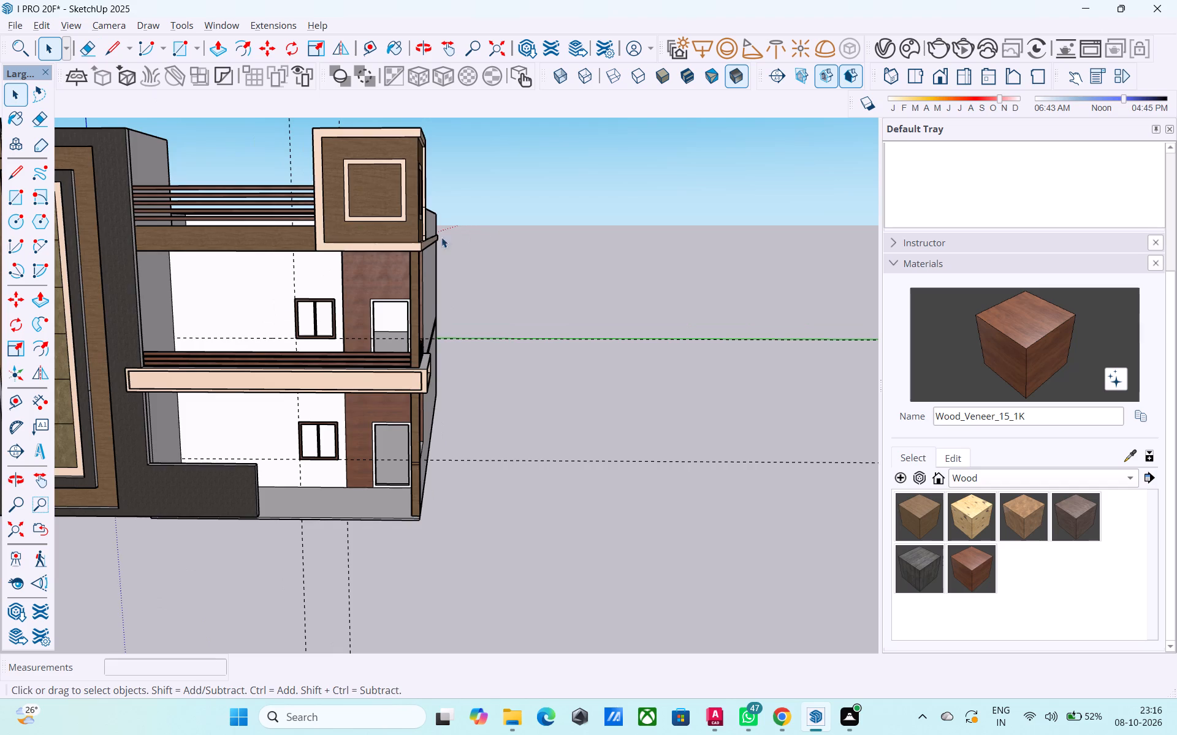
Examine the whole house from the front and the side with both veneered door walls.
{"action": "scroll", "coordinate": [151, 246], "scroll_direction": "down", "scroll_amount": 2}
{"action": "middle_click_drag", "start_coordinate": [206, 235], "coordinate": [356, 239]}
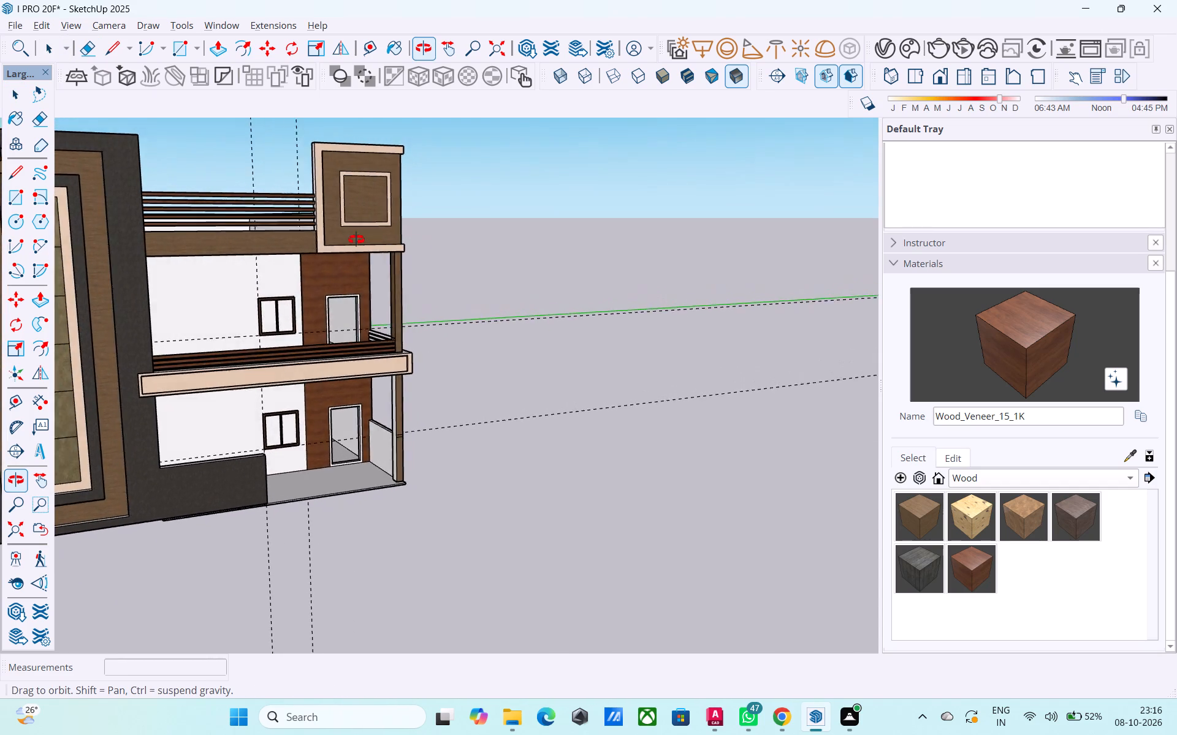
{"action": "middle_click_drag", "start_coordinate": [356, 239], "coordinate": [341, 194]}
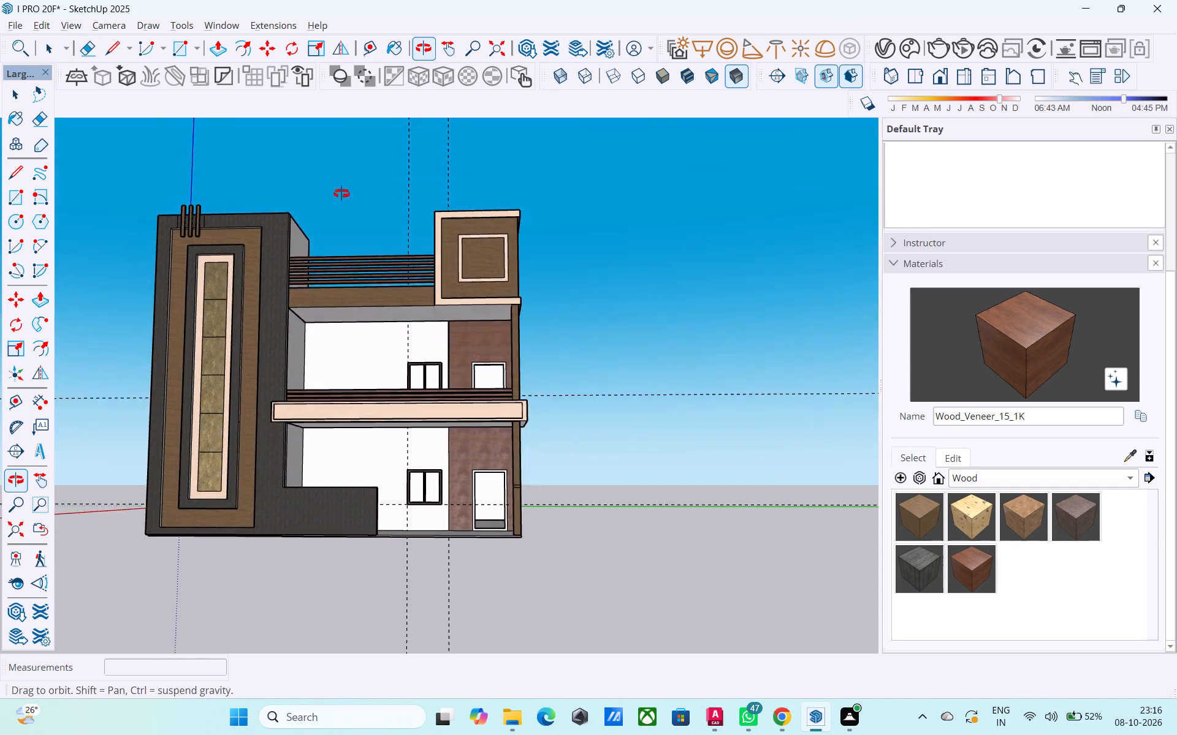
{"action": "middle_click_drag", "start_coordinate": [341, 194], "coordinate": [342, 191]}
{"action": "middle_click_drag", "start_coordinate": [376, 321], "coordinate": [251, 311]}
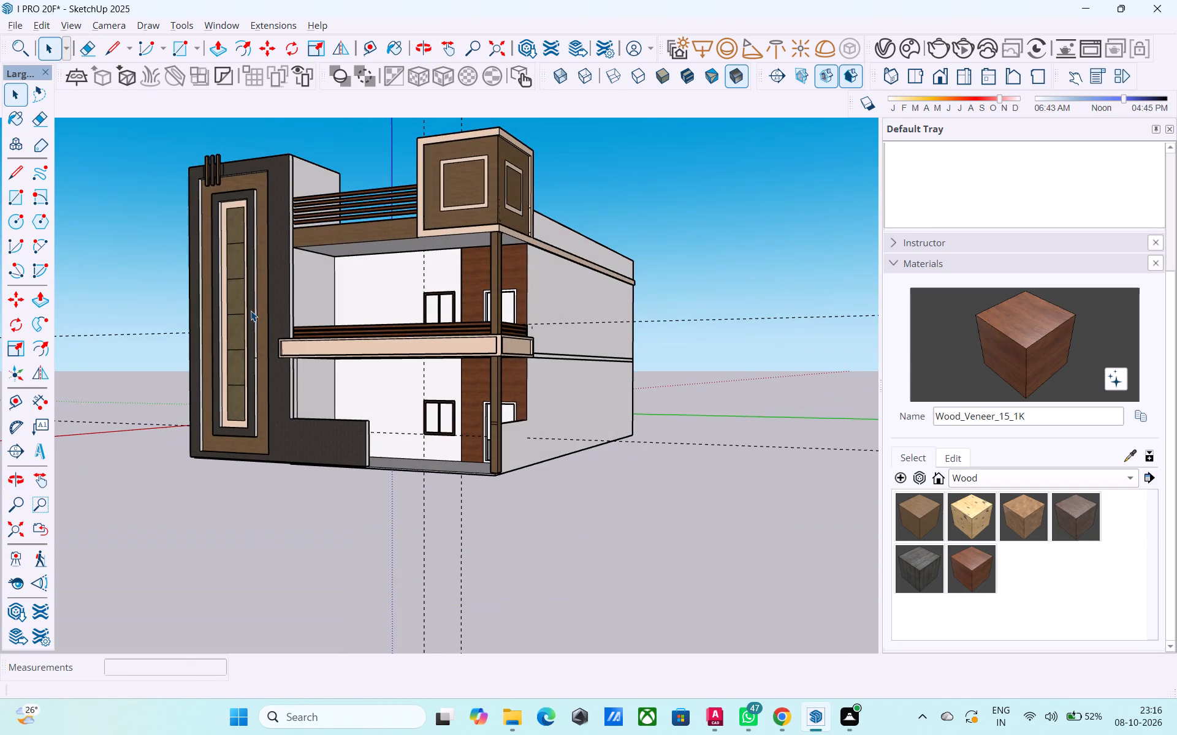
{"action": "middle_click_drag", "start_coordinate": [272, 333], "coordinate": [429, 338]}
{"action": "middle_click_drag", "start_coordinate": [302, 326], "coordinate": [337, 325], "text": "shift"}
Save the model.
{"action": "key", "text": "ctrl+s"}
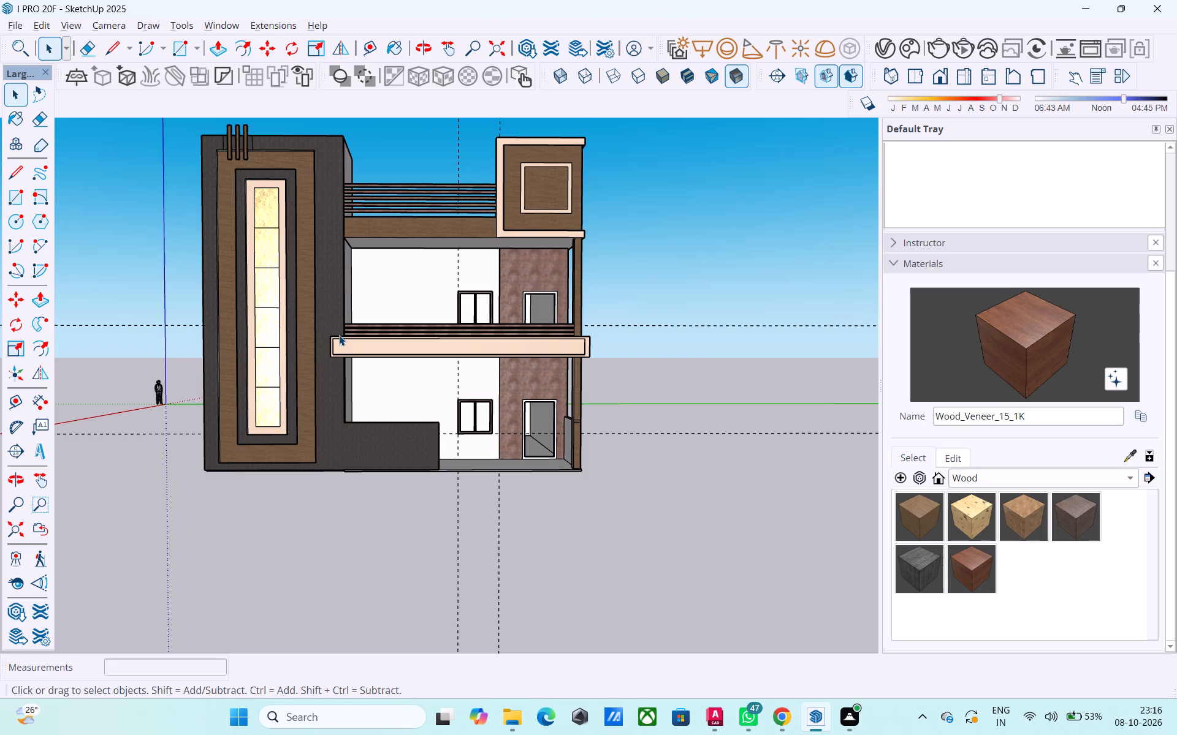
Draw edges separating the low front wall from the tower: 3' across level with its top, and 9" down from the wood panel's corner.
{"action": "type", "text": "L"}
{"action": "key", "text": "space"}
{"action": "scroll", "coordinate": [347, 417], "scroll_direction": "up", "scroll_amount": 1}
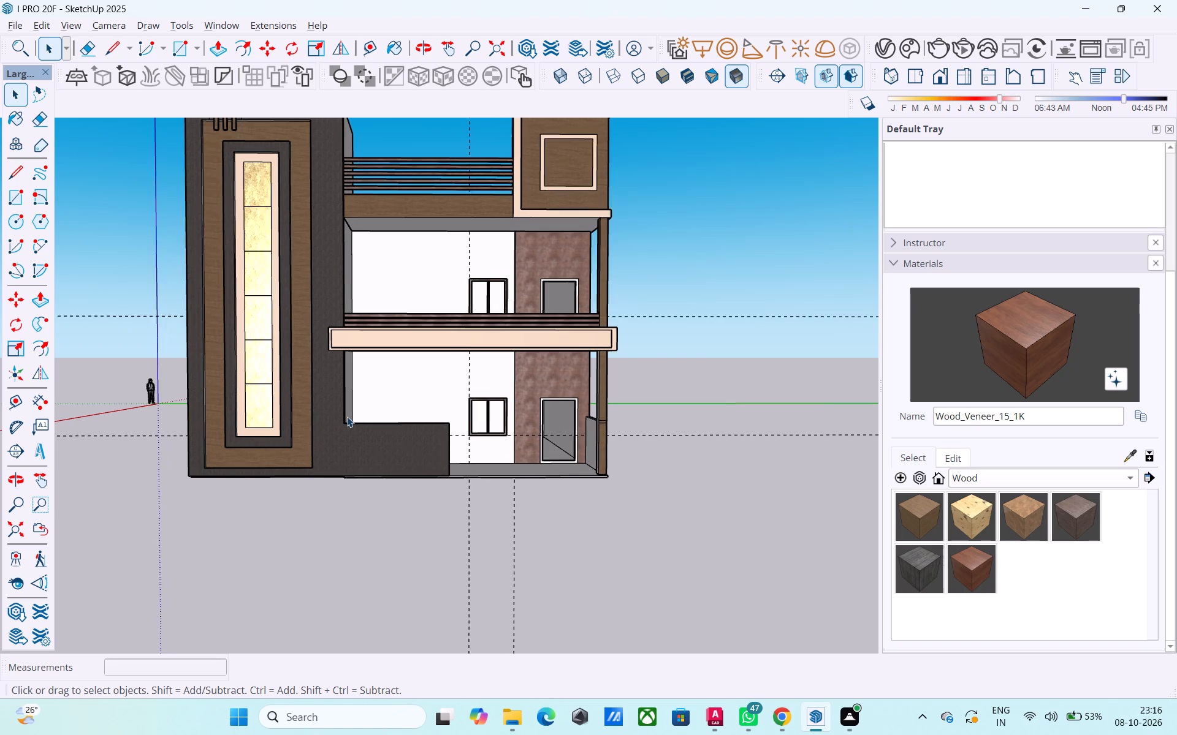
{"action": "scroll", "coordinate": [347, 417], "scroll_direction": "up", "scroll_amount": 1}
{"action": "key", "text": "l"}
{"action": "middle_click_drag", "start_coordinate": [344, 422], "coordinate": [343, 492]}
{"action": "scroll", "coordinate": [343, 478], "scroll_direction": "up", "scroll_amount": 9}
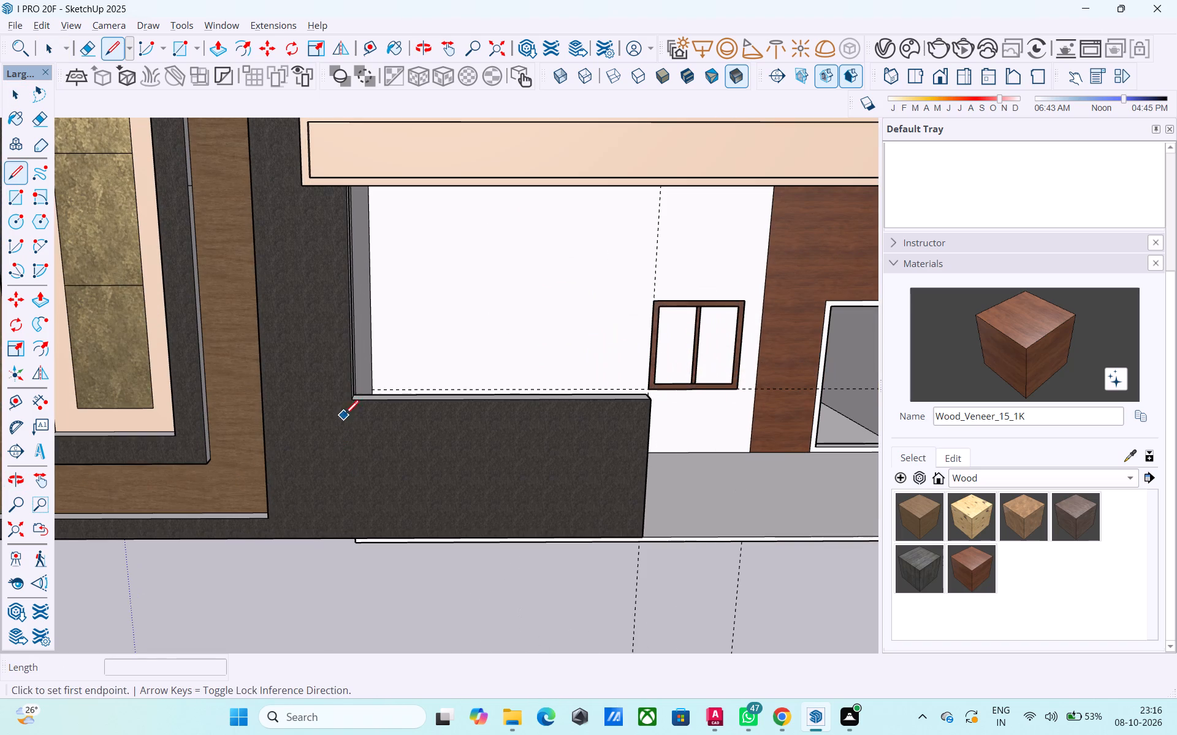
{"action": "left_click", "coordinate": [353, 400]}
{"action": "left_click", "coordinate": [262, 397]}
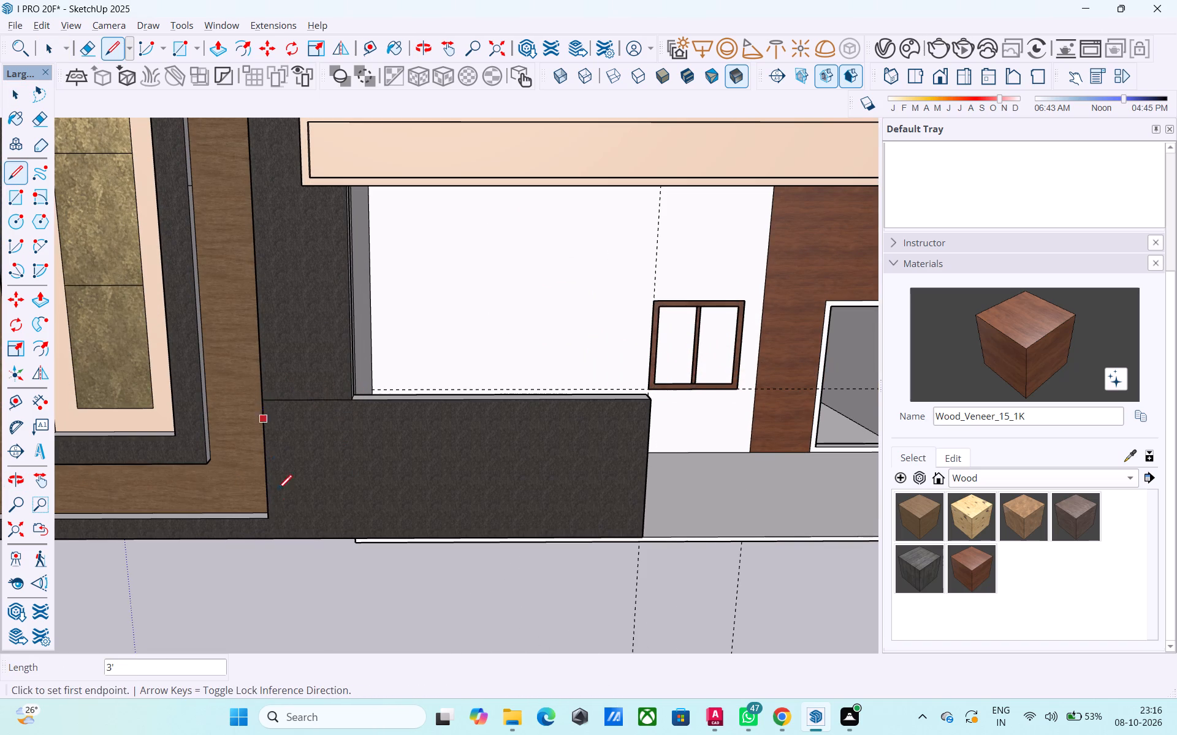
{"action": "left_click", "coordinate": [270, 526]}
{"action": "scroll", "coordinate": [267, 521], "scroll_direction": "up", "scroll_amount": 3}
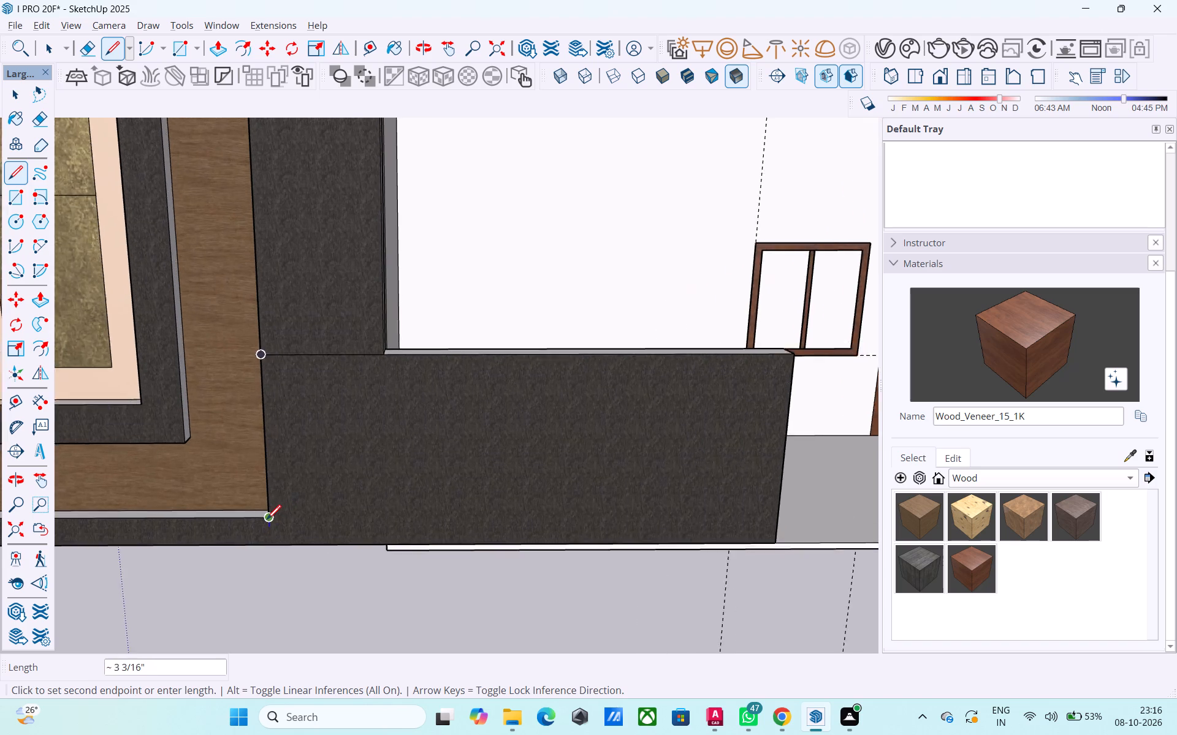
{"action": "scroll", "coordinate": [267, 521], "scroll_direction": "up", "scroll_amount": 4}
{"action": "left_click", "coordinate": [267, 521]}
{"action": "left_click", "coordinate": [270, 558]}
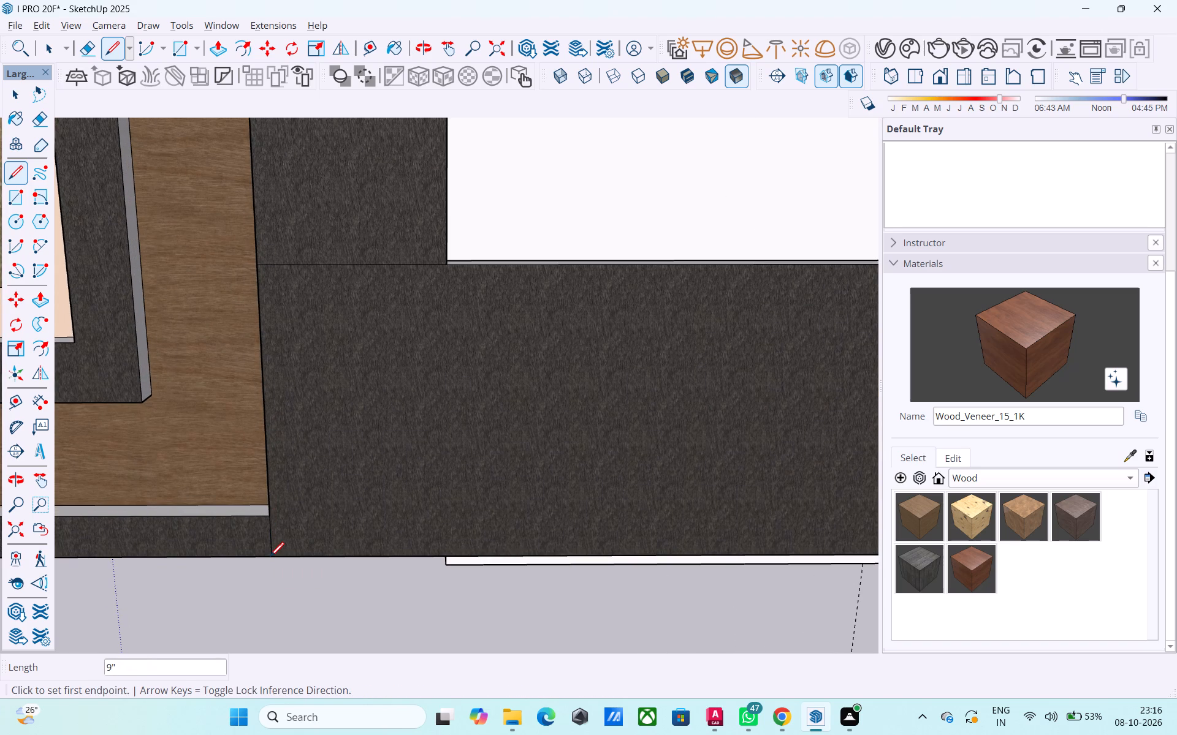
{"action": "key", "text": "space"}
Examine the low front wall and the slab edge beneath it from several angles.
{"action": "scroll", "coordinate": [272, 551], "scroll_direction": "down", "scroll_amount": 3}
{"action": "middle_click_drag", "start_coordinate": [393, 559], "coordinate": [219, 479], "text": "shift"}
{"action": "scroll", "coordinate": [219, 477], "scroll_direction": "down", "scroll_amount": 3}
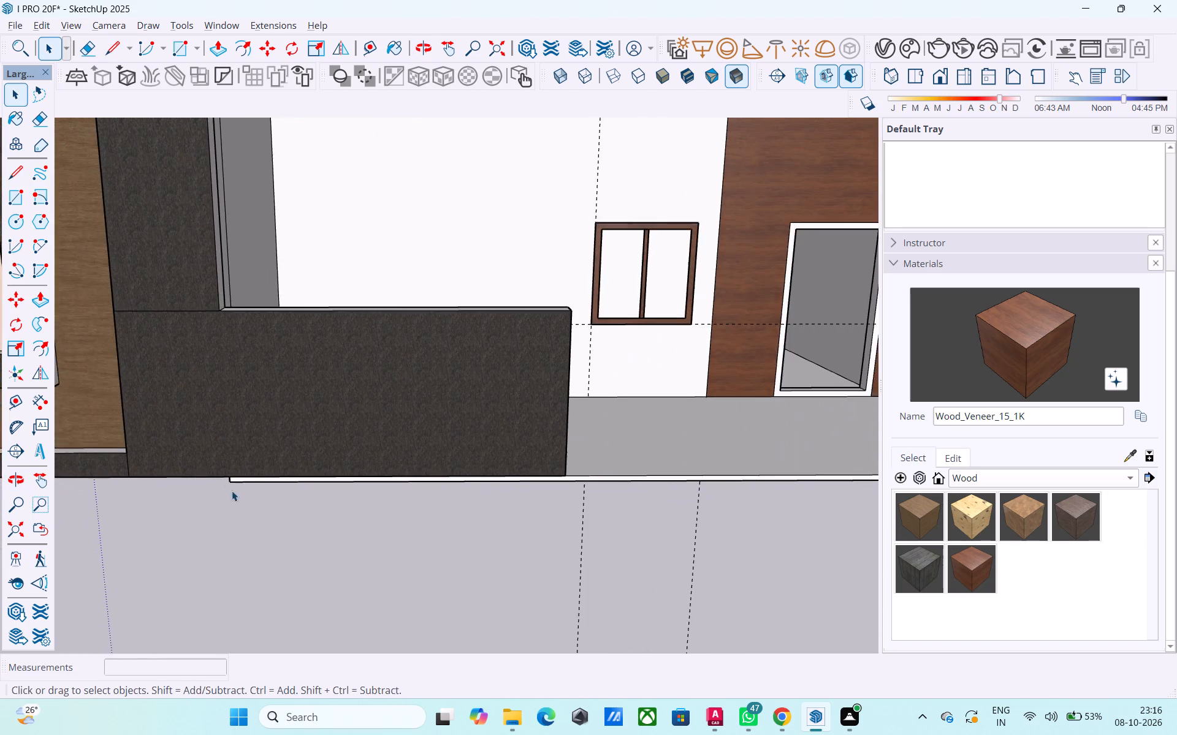
{"action": "middle_click_drag", "start_coordinate": [327, 500], "coordinate": [511, 310]}
{"action": "middle_click_drag", "start_coordinate": [440, 358], "coordinate": [443, 463]}
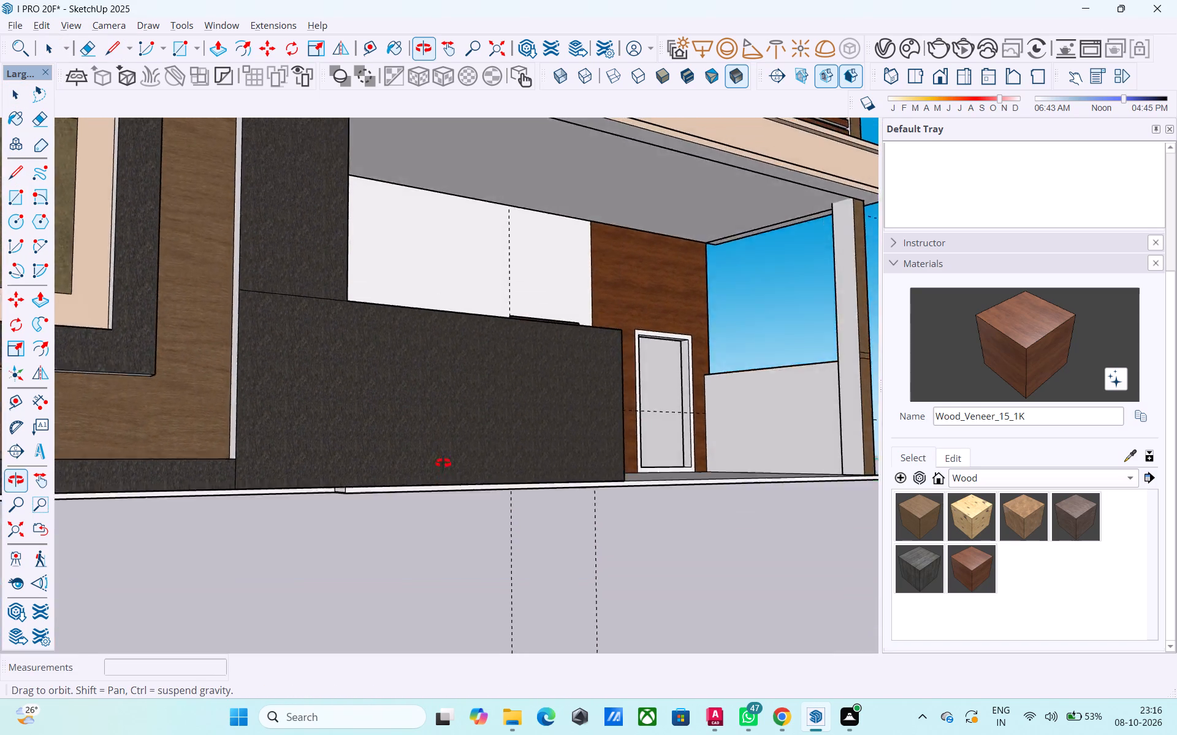
{"action": "middle_click_drag", "start_coordinate": [443, 463], "coordinate": [448, 410]}
{"action": "scroll", "coordinate": [424, 460], "scroll_direction": "up", "scroll_amount": 6}
{"action": "middle_click_drag", "start_coordinate": [406, 480], "coordinate": [419, 644]}
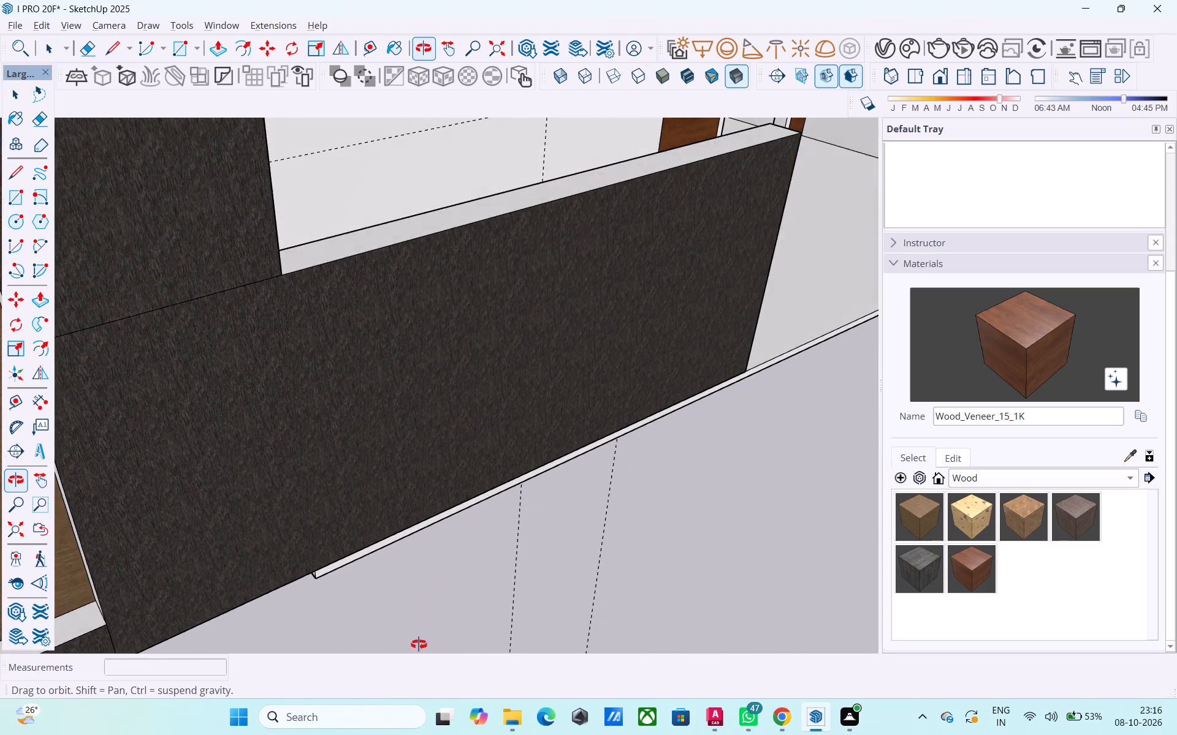
{"action": "middle_click_drag", "start_coordinate": [419, 644], "coordinate": [650, 579]}
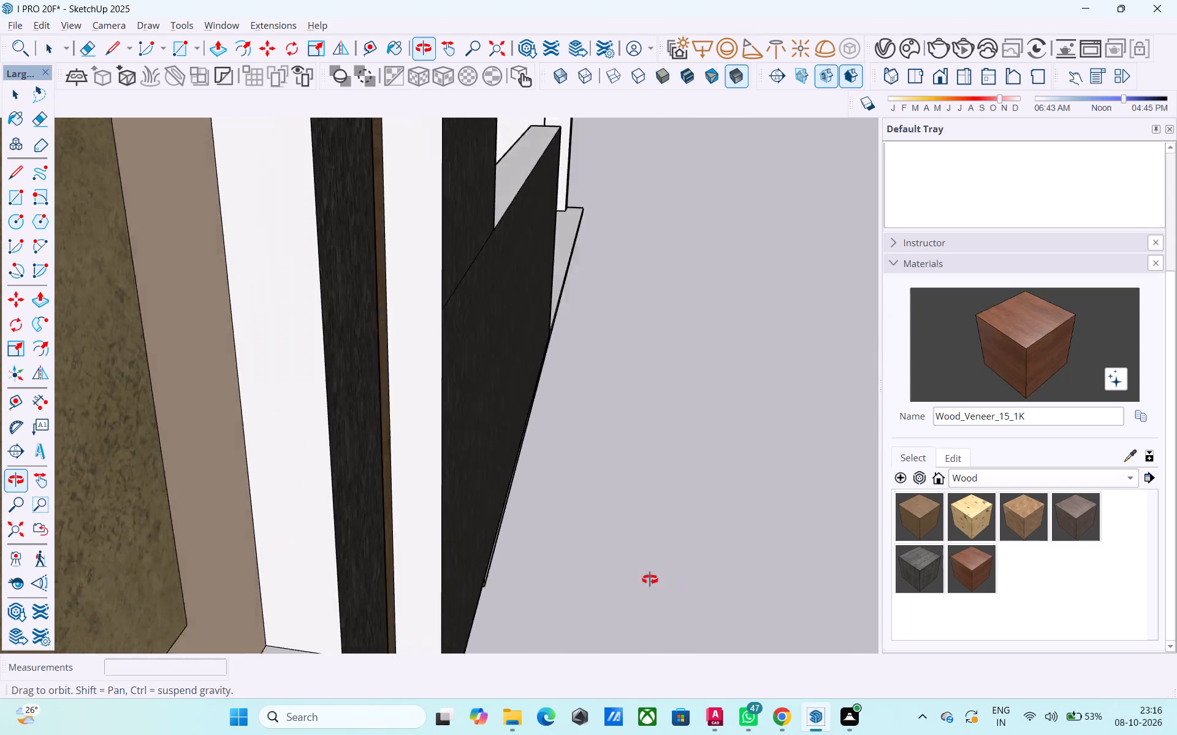
{"action": "middle_click_drag", "start_coordinate": [650, 579], "coordinate": [305, 522]}
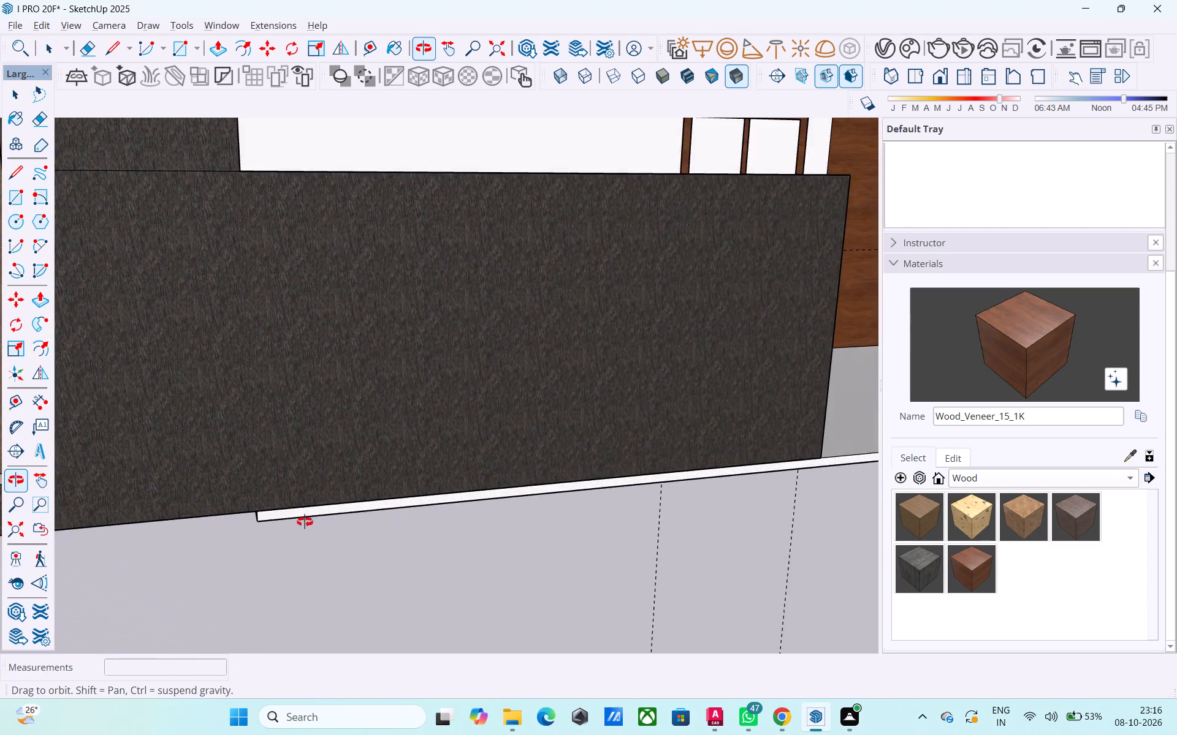
{"action": "middle_click_drag", "start_coordinate": [305, 522], "coordinate": [411, 546]}
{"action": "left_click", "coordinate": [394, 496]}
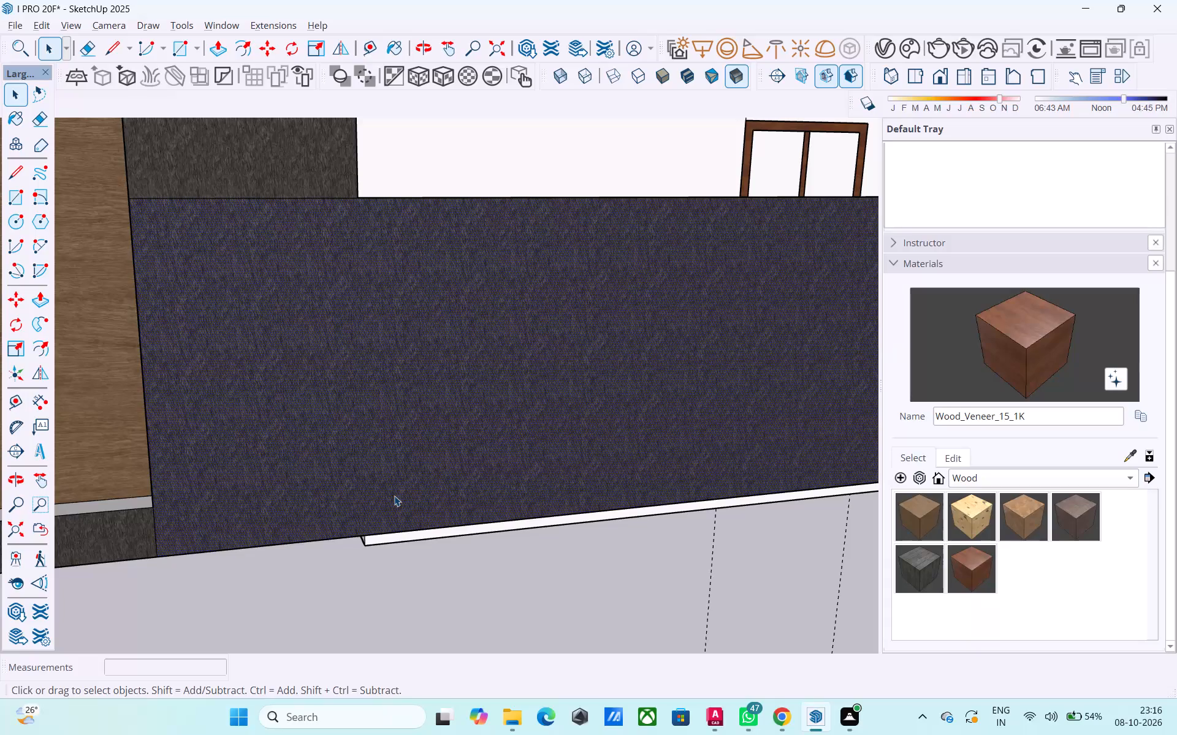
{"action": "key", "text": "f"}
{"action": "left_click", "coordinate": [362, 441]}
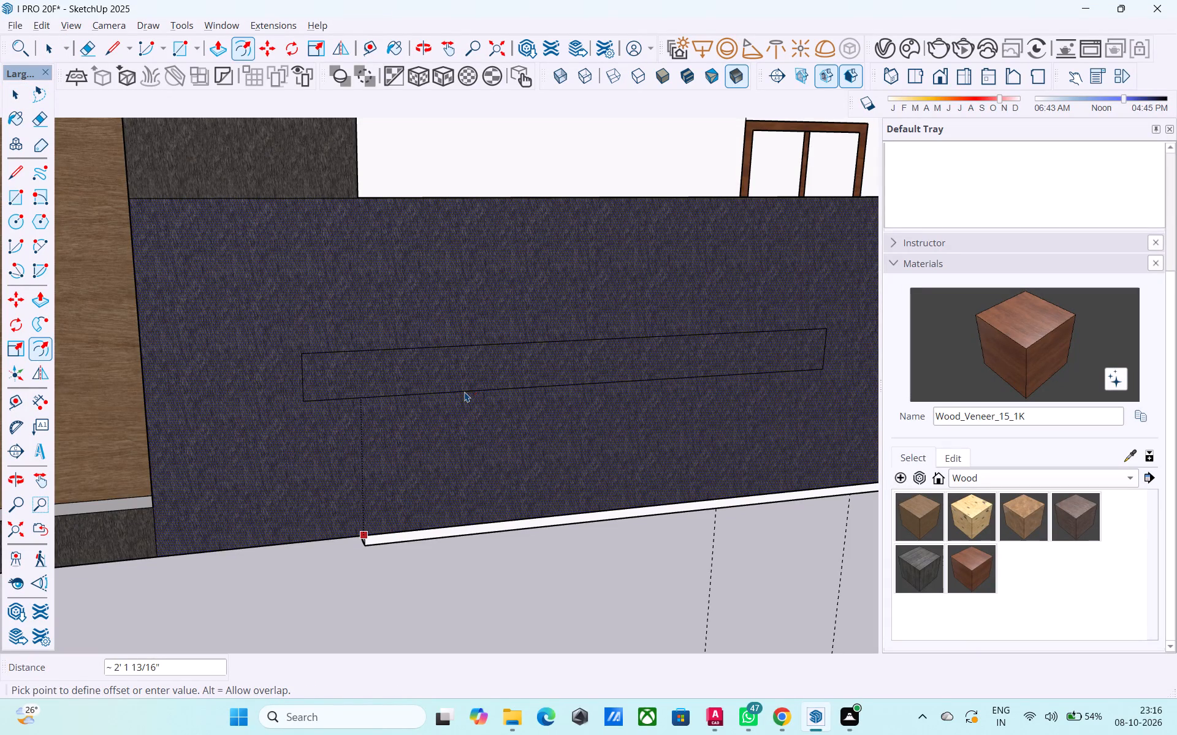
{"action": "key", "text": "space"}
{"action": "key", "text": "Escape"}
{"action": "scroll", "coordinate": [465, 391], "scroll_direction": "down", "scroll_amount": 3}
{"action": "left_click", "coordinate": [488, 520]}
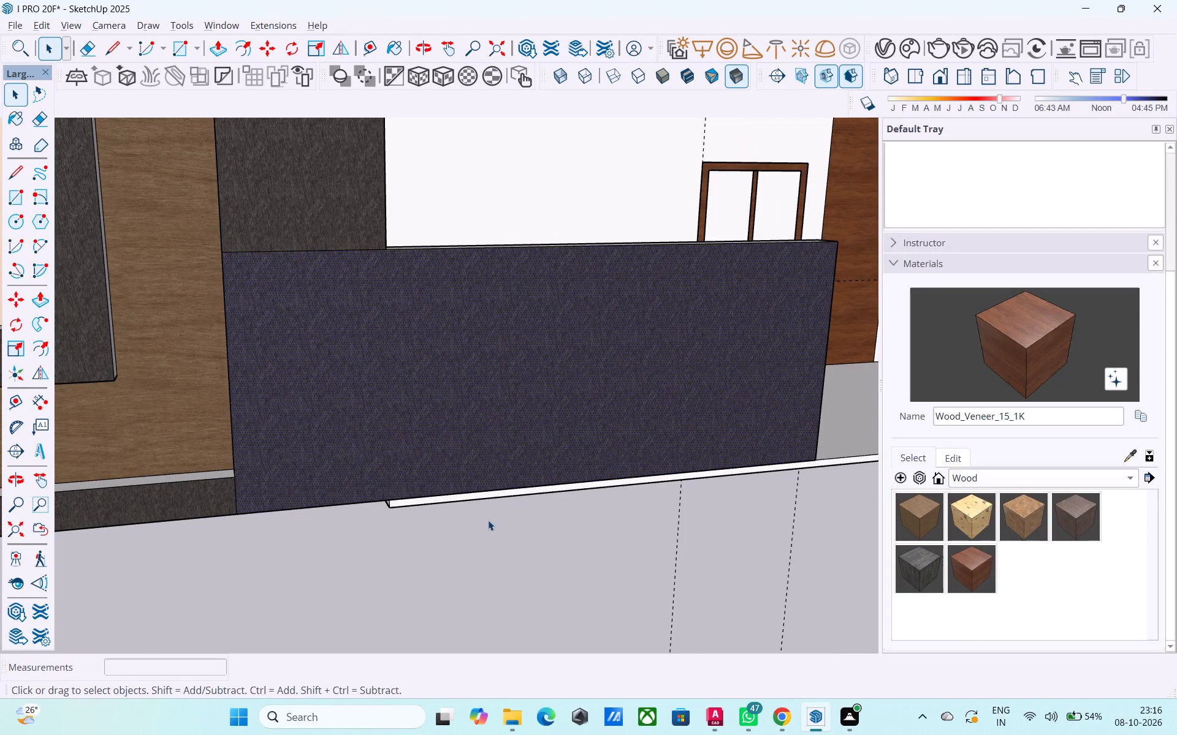
Draw a line about 10' long from the midpoint of the low wall's outer edge, and 2' 6" down to its base.
{"action": "middle_click_drag", "start_coordinate": [481, 508], "coordinate": [429, 497]}
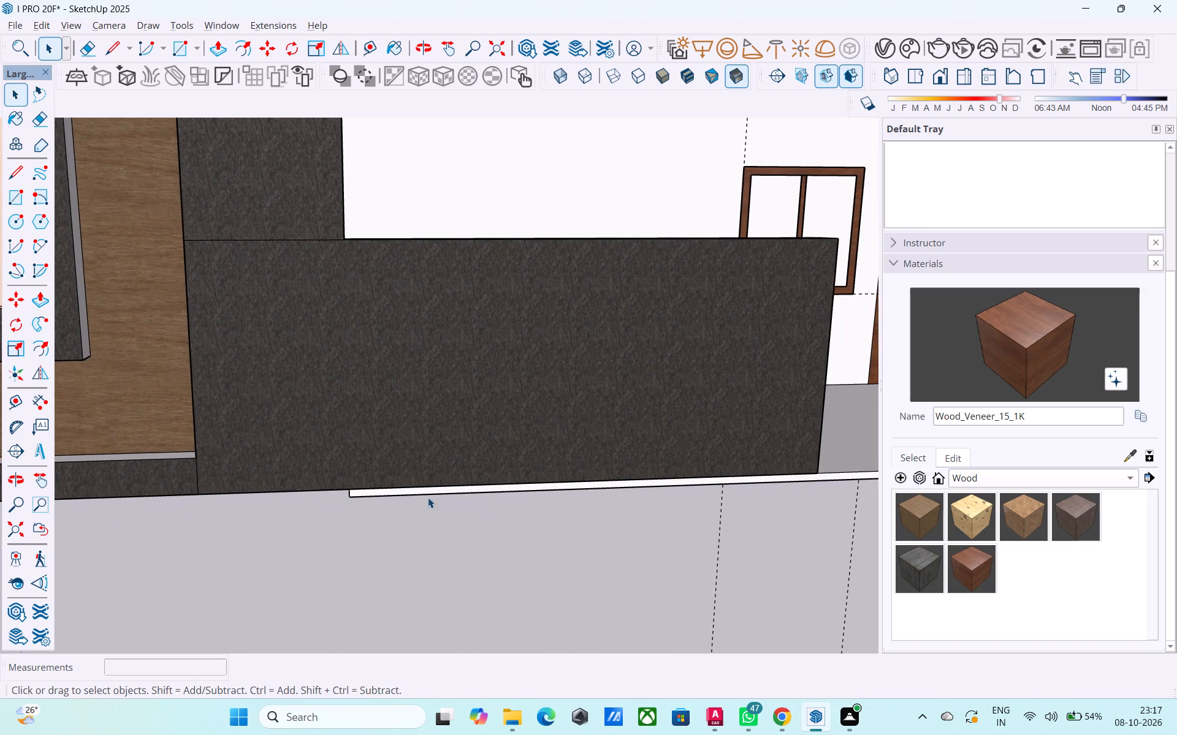
{"action": "key", "text": "l"}
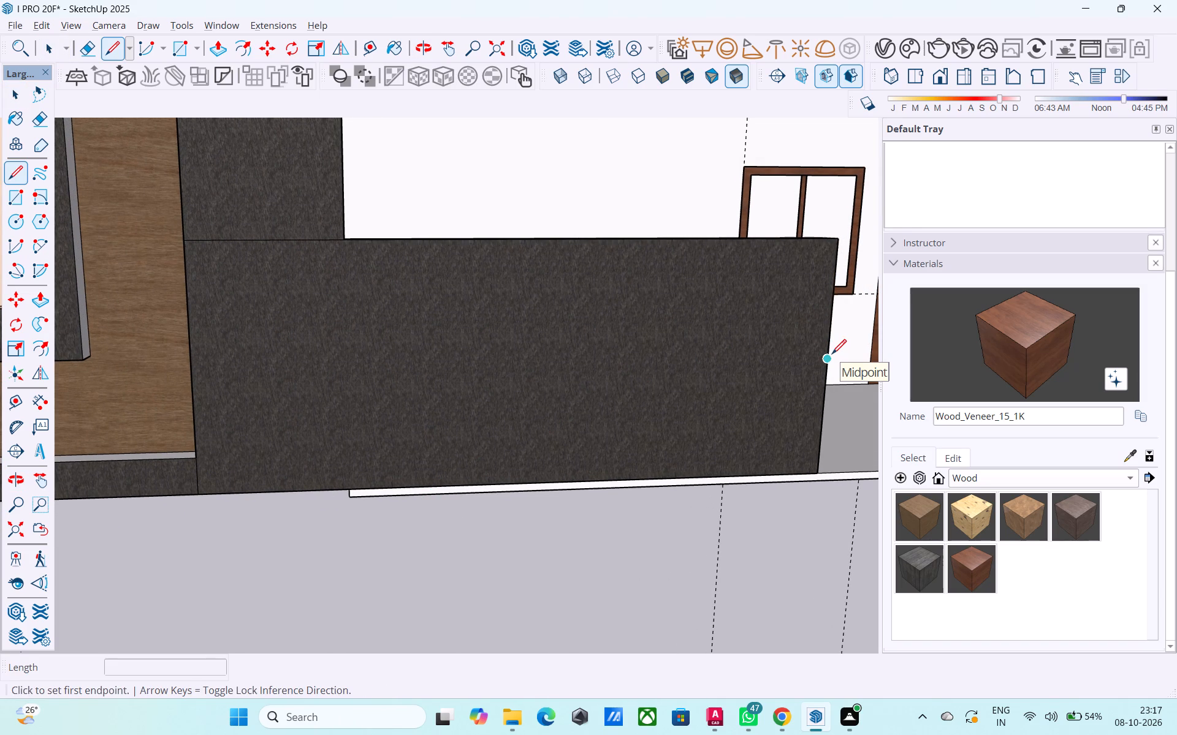
{"action": "left_click", "coordinate": [832, 355]}
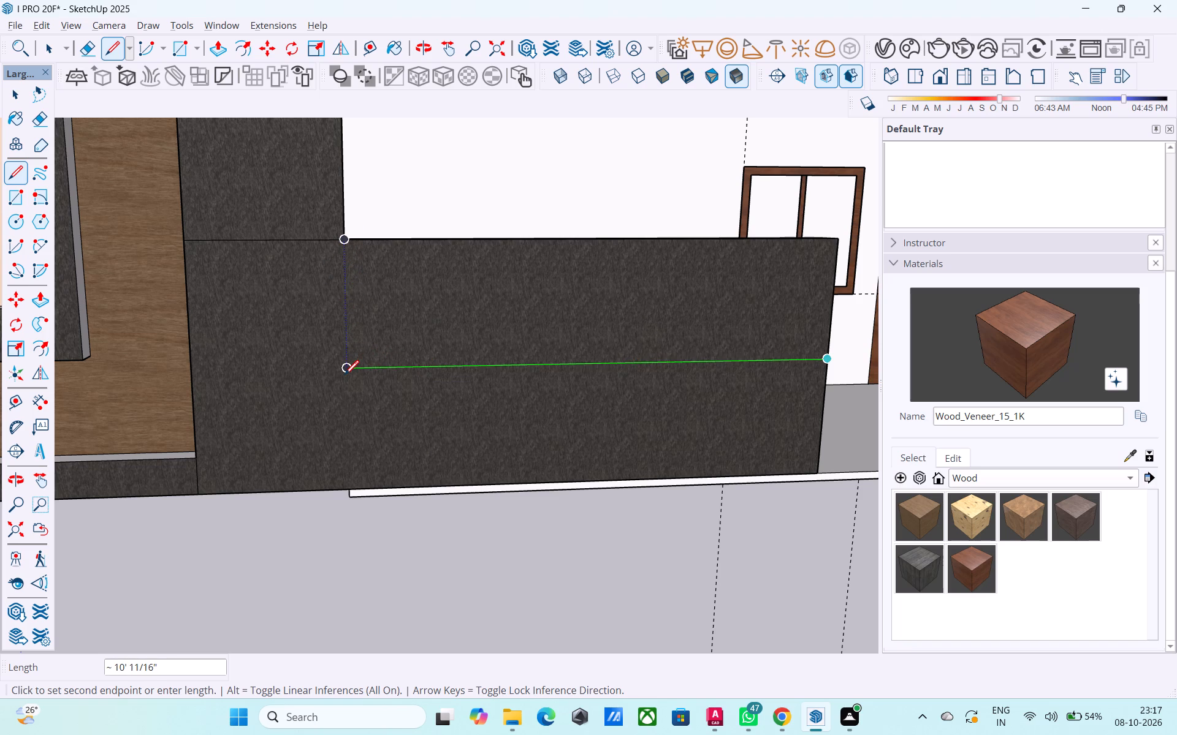
{"action": "left_click", "coordinate": [345, 376]}
{"action": "left_click", "coordinate": [354, 486]}
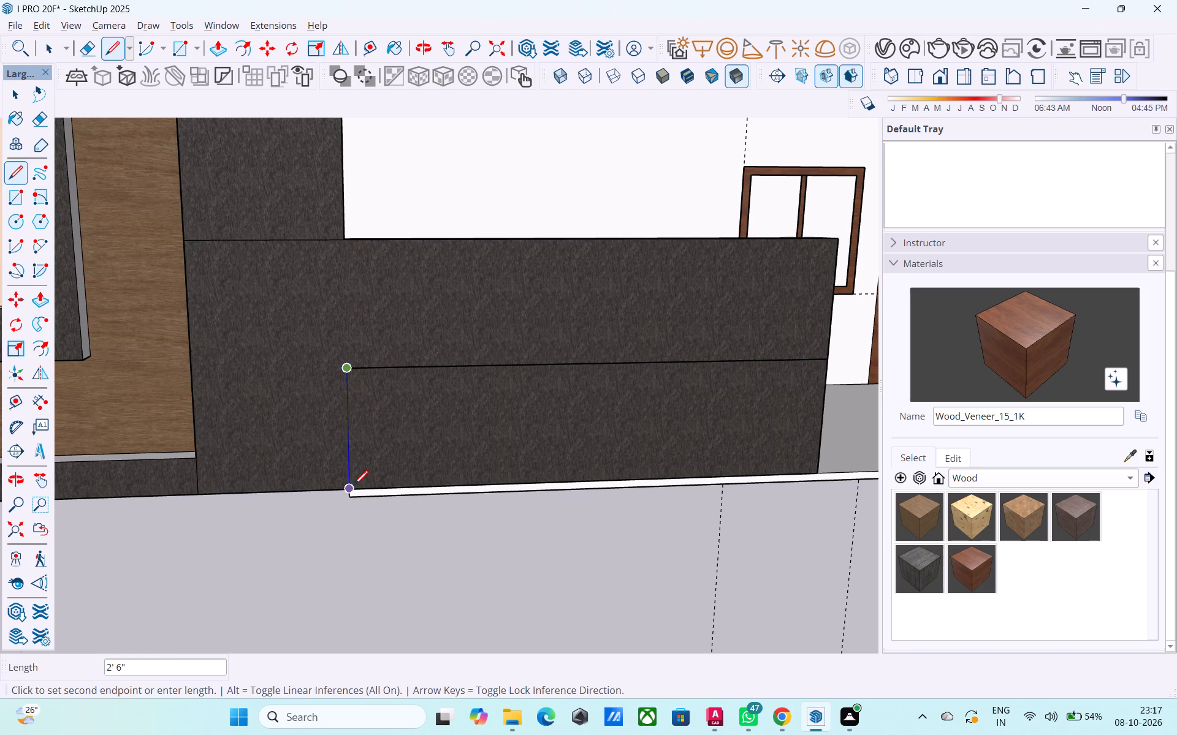
{"action": "key", "text": "space"}
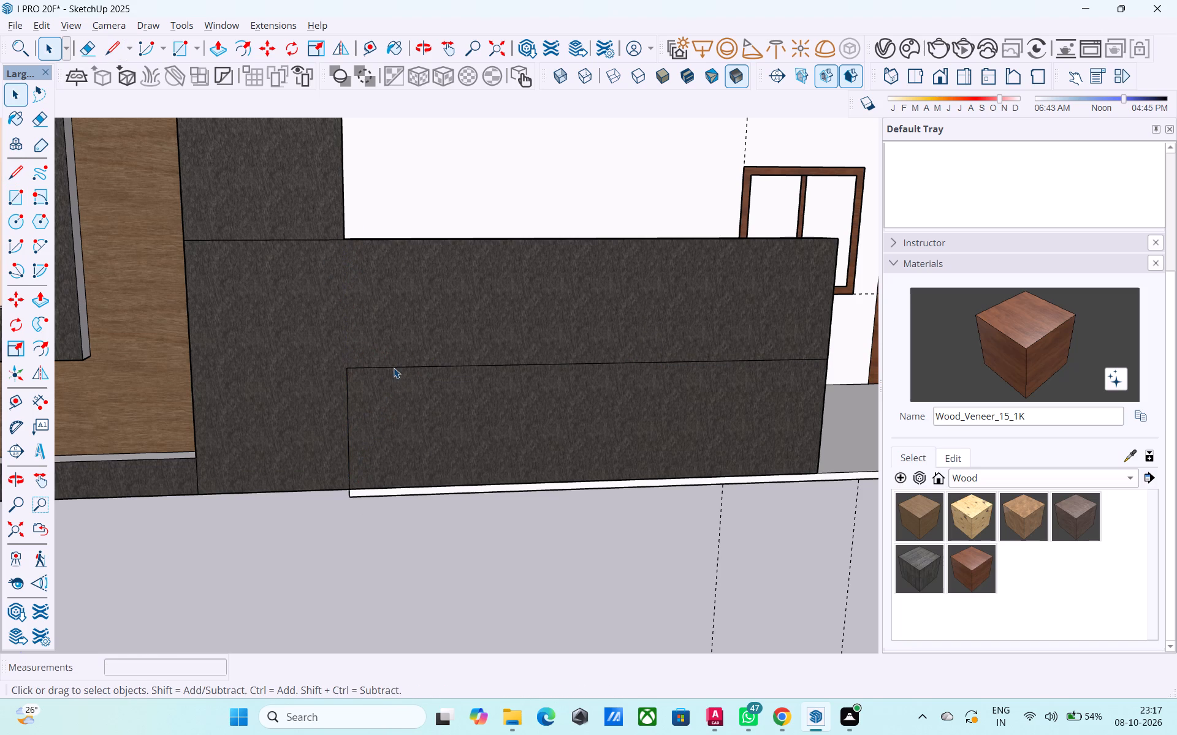
Copy the horizontal line on the low wall 1' upward.
{"action": "left_click", "coordinate": [394, 367]}
{"action": "left_click", "coordinate": [348, 402]}
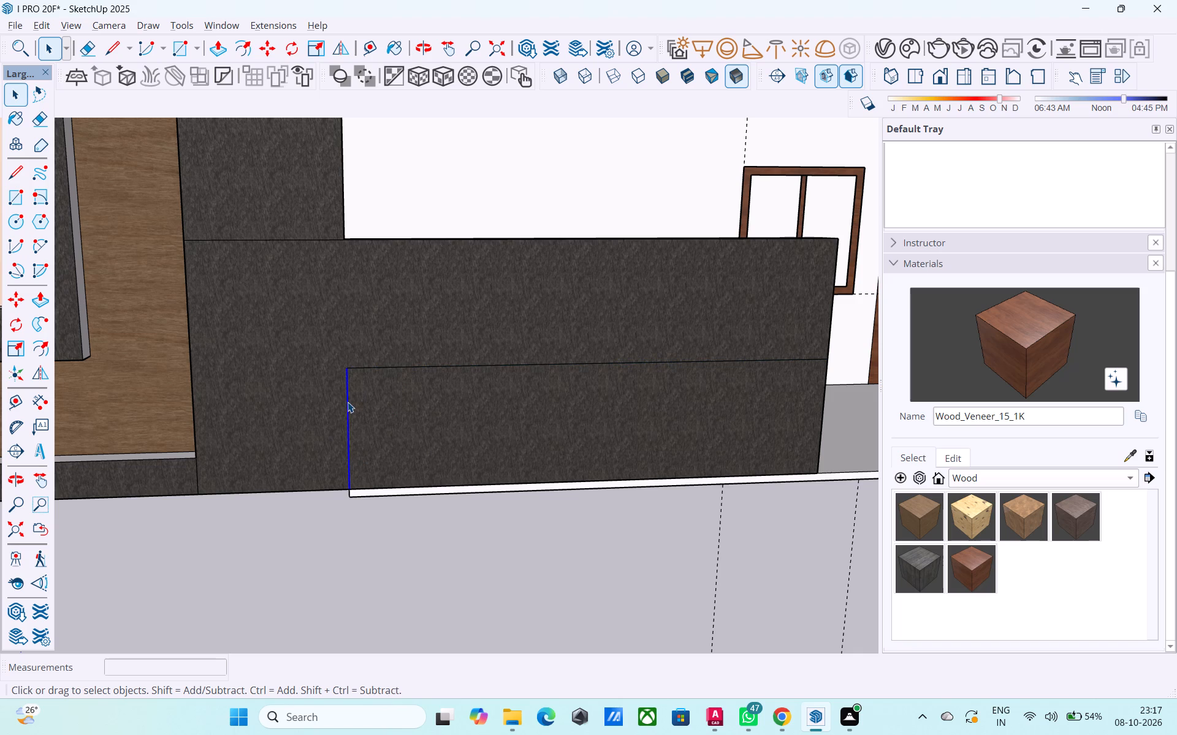
{"action": "left_click", "coordinate": [379, 367]}
{"action": "key", "text": "m"}
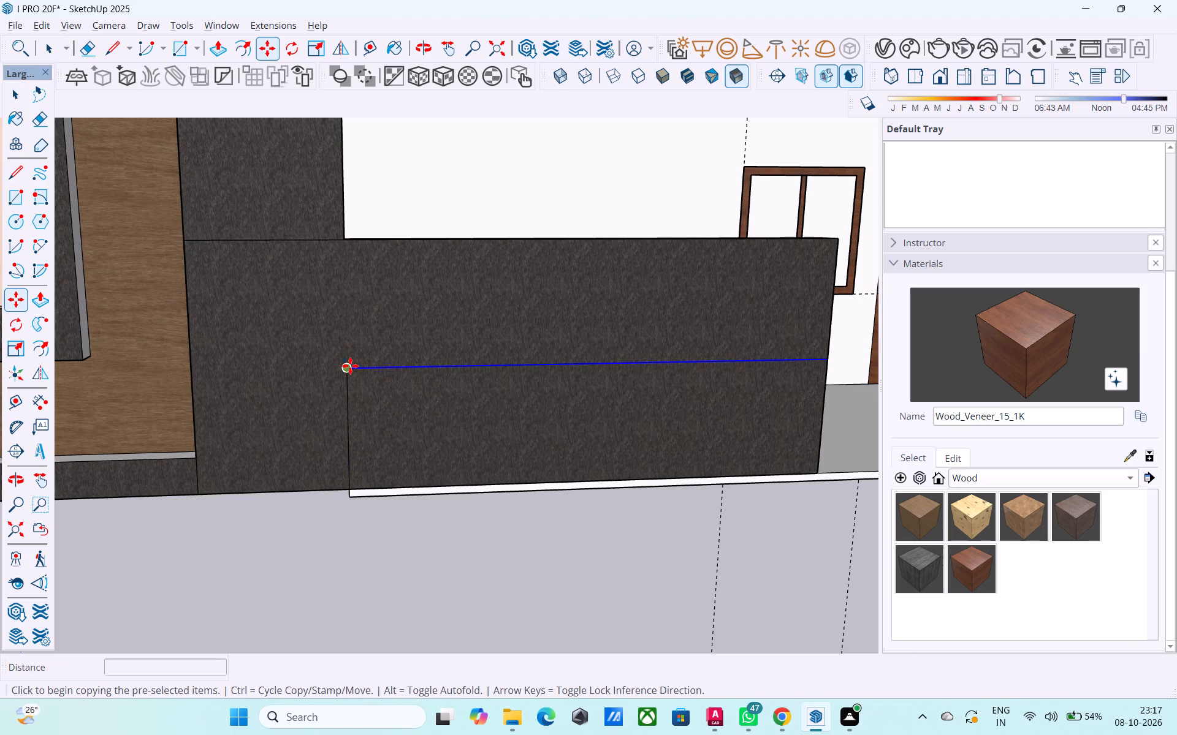
{"action": "left_click", "coordinate": [350, 366]}
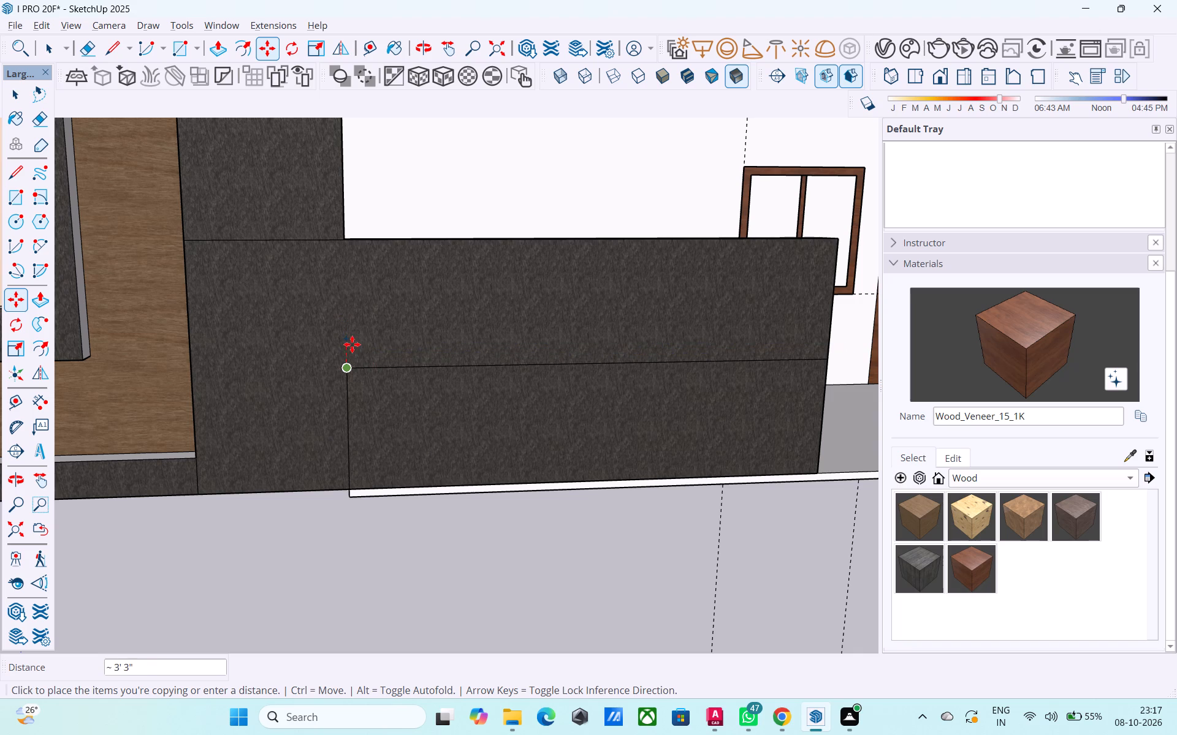
{"action": "middle_click_drag", "start_coordinate": [349, 331], "coordinate": [488, 349]}
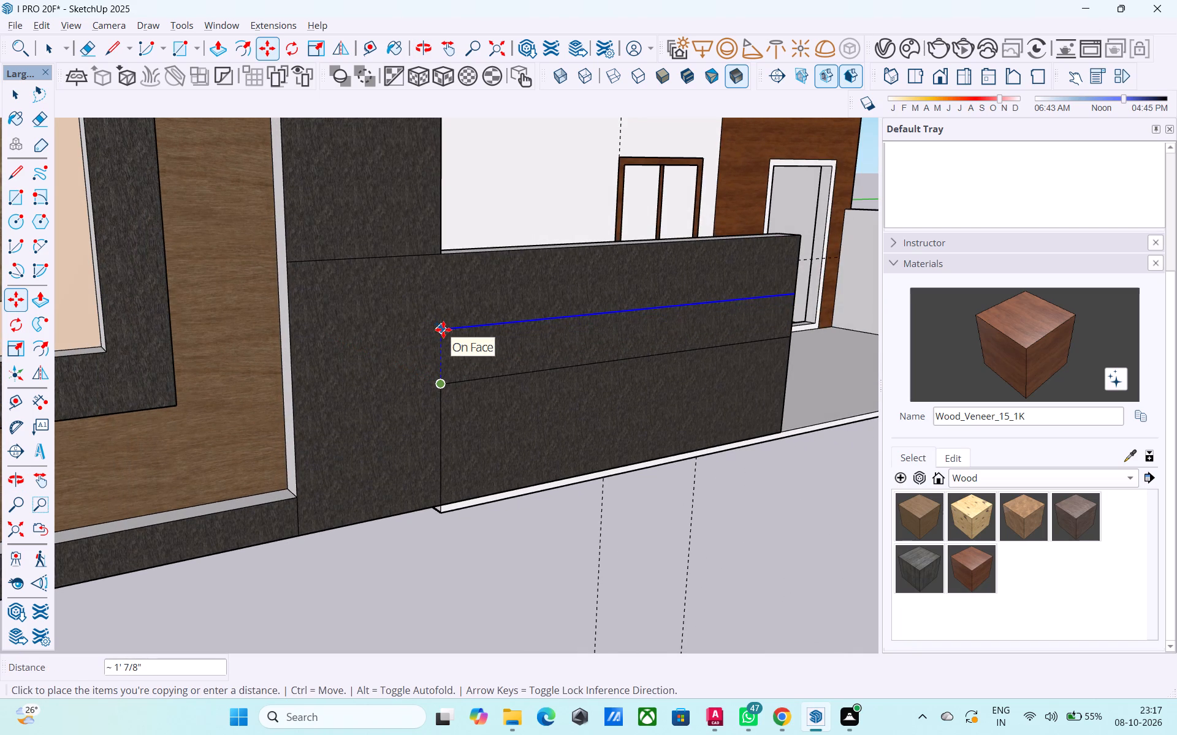
{"action": "type", "text": "2'"}
{"action": "key", "text": "Return"}
{"action": "type", "text": "1'"}
{"action": "key", "text": "Return"}
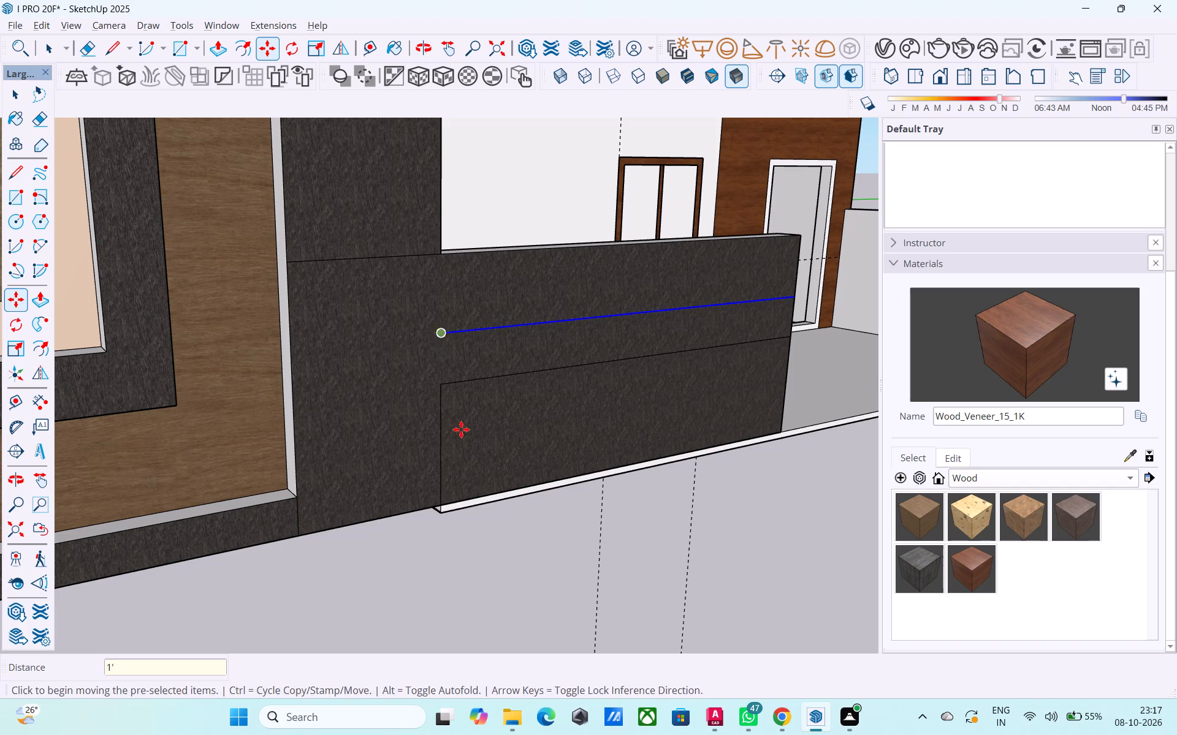
Copy the short vertical line on the low wall 1' toward the tower.
{"action": "key", "text": "space"}
{"action": "left_click", "coordinate": [437, 433]}
{"action": "left_click", "coordinate": [441, 434]}
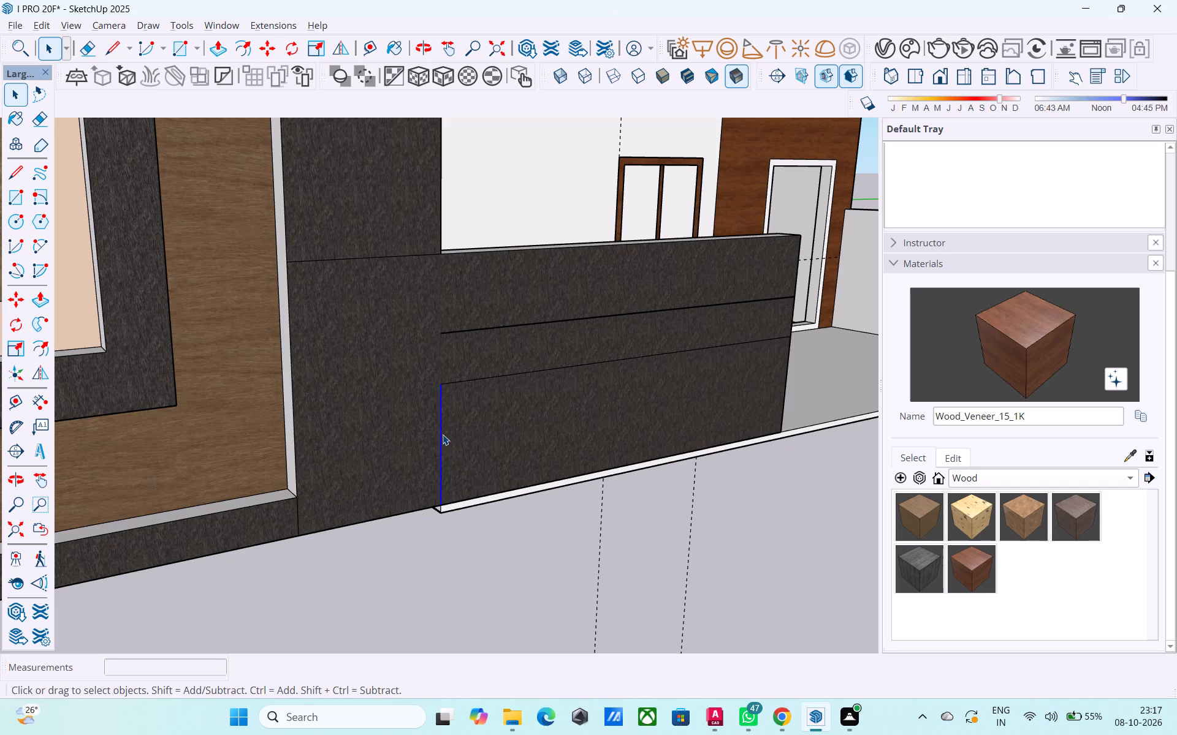
{"action": "key", "text": "m"}
{"action": "left_click", "coordinate": [442, 501]}
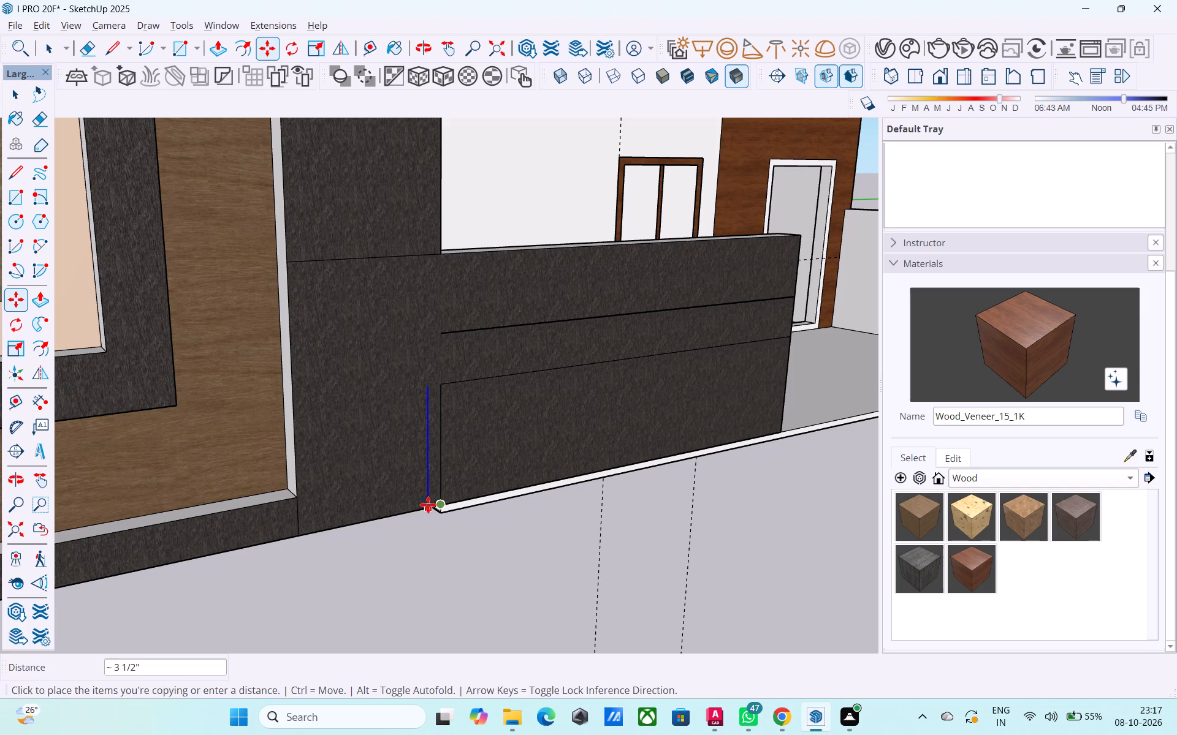
{"action": "type", "text": "1'"}
{"action": "key", "text": "Return"}
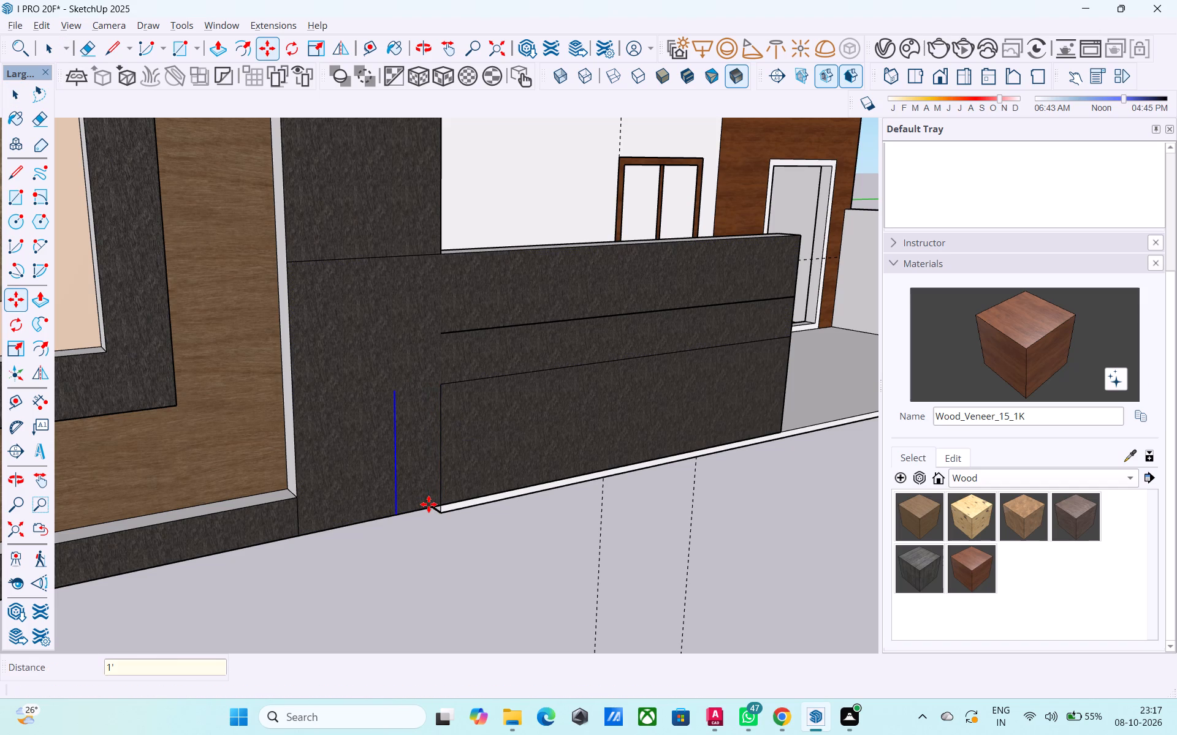
Join the copied horizontal and vertical lines into a closed corner on the low wall and erase the stray segments.
{"action": "key", "text": "space"}
{"action": "type", "text": "L"}
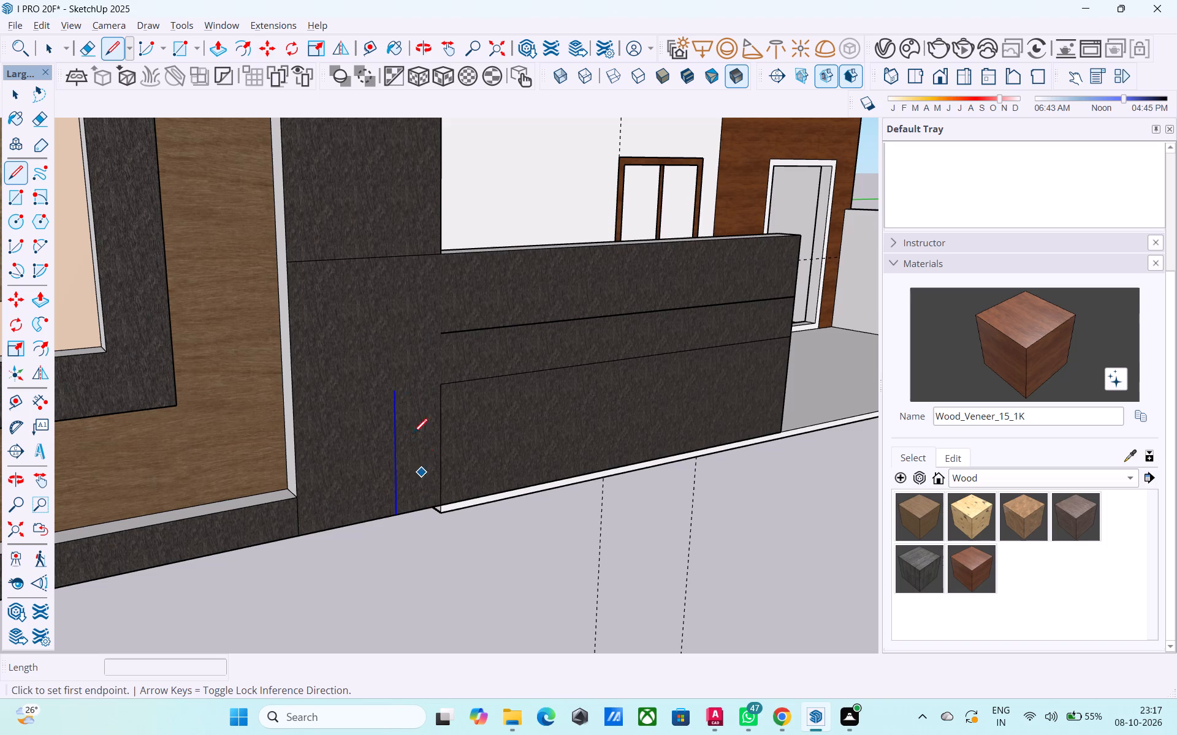
{"action": "left_click", "coordinate": [398, 393]}
{"action": "left_click", "coordinate": [389, 297]}
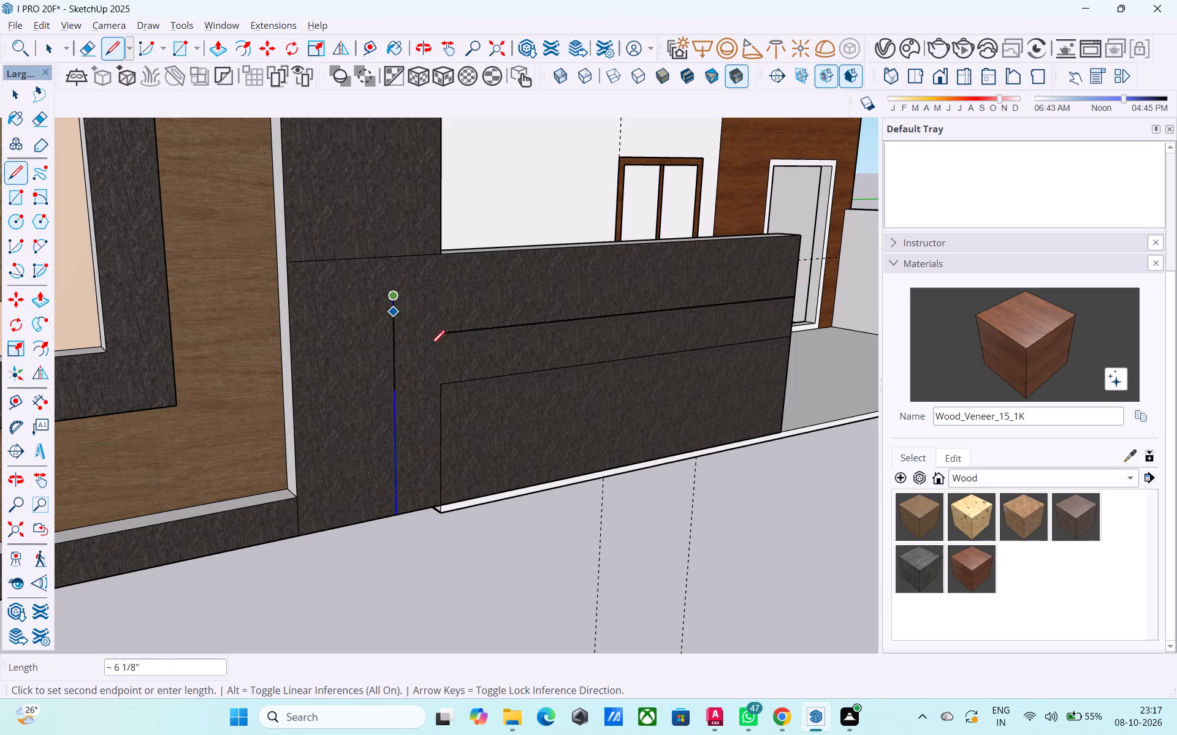
{"action": "left_click", "coordinate": [446, 336]}
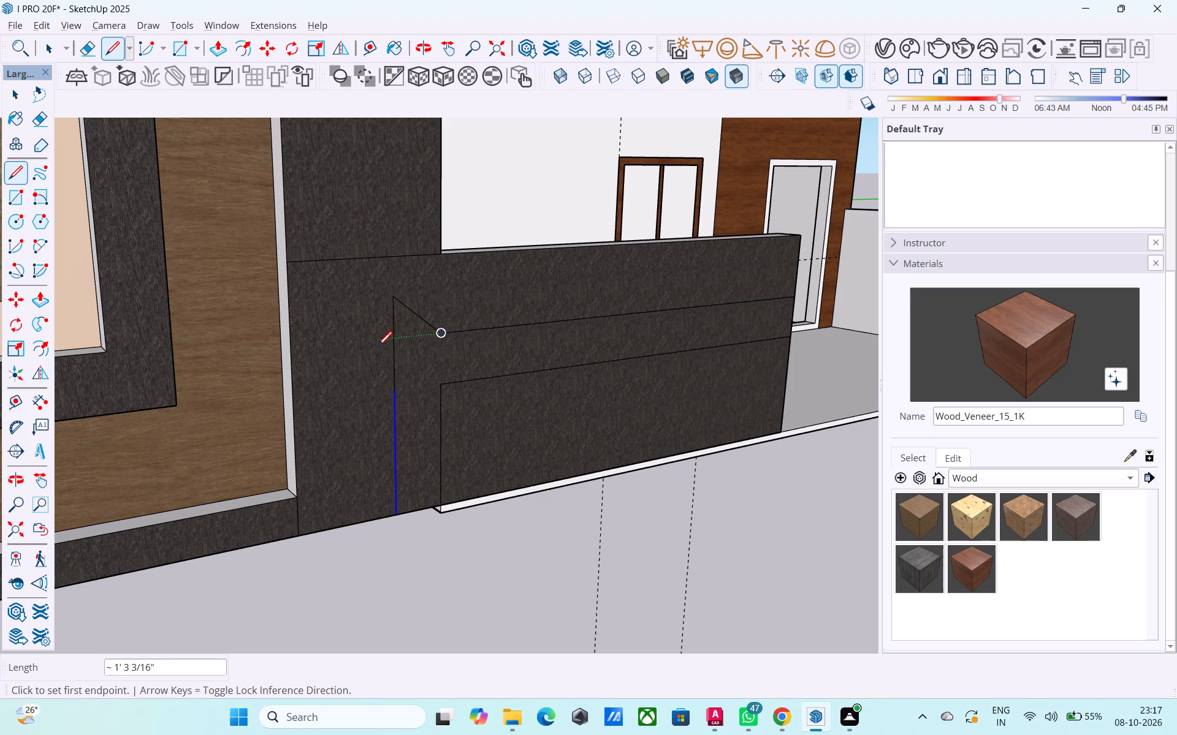
{"action": "left_click", "coordinate": [435, 337]}
{"action": "left_click", "coordinate": [371, 344]}
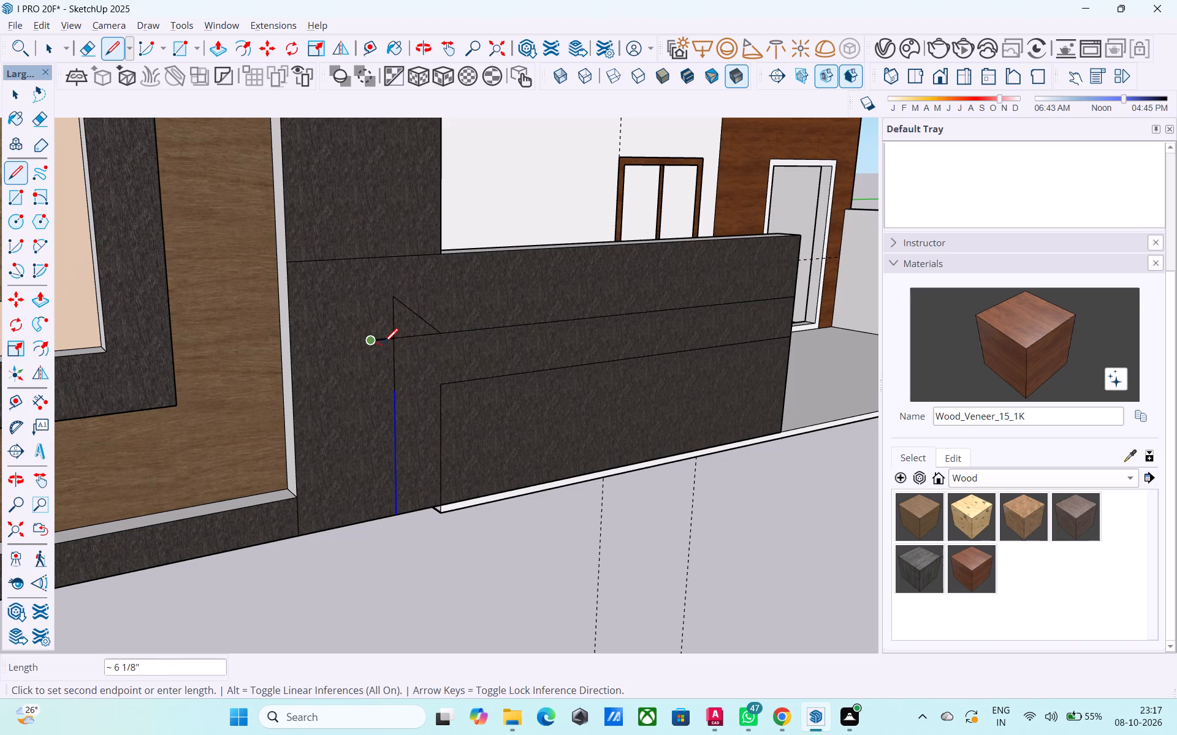
{"action": "key", "text": "e"}
{"action": "left_click_drag", "start_coordinate": [424, 313], "coordinate": [379, 317]}
{"action": "left_click_drag", "start_coordinate": [379, 325], "coordinate": [377, 373]}
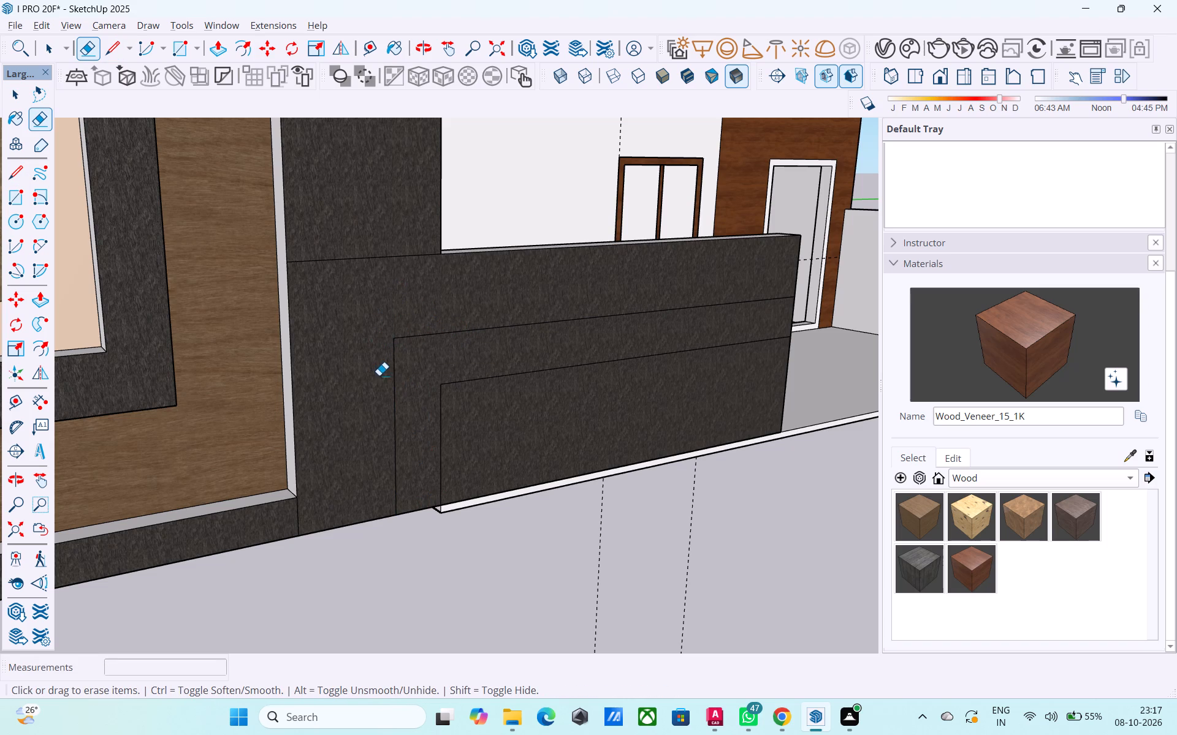
{"action": "key", "text": "space"}
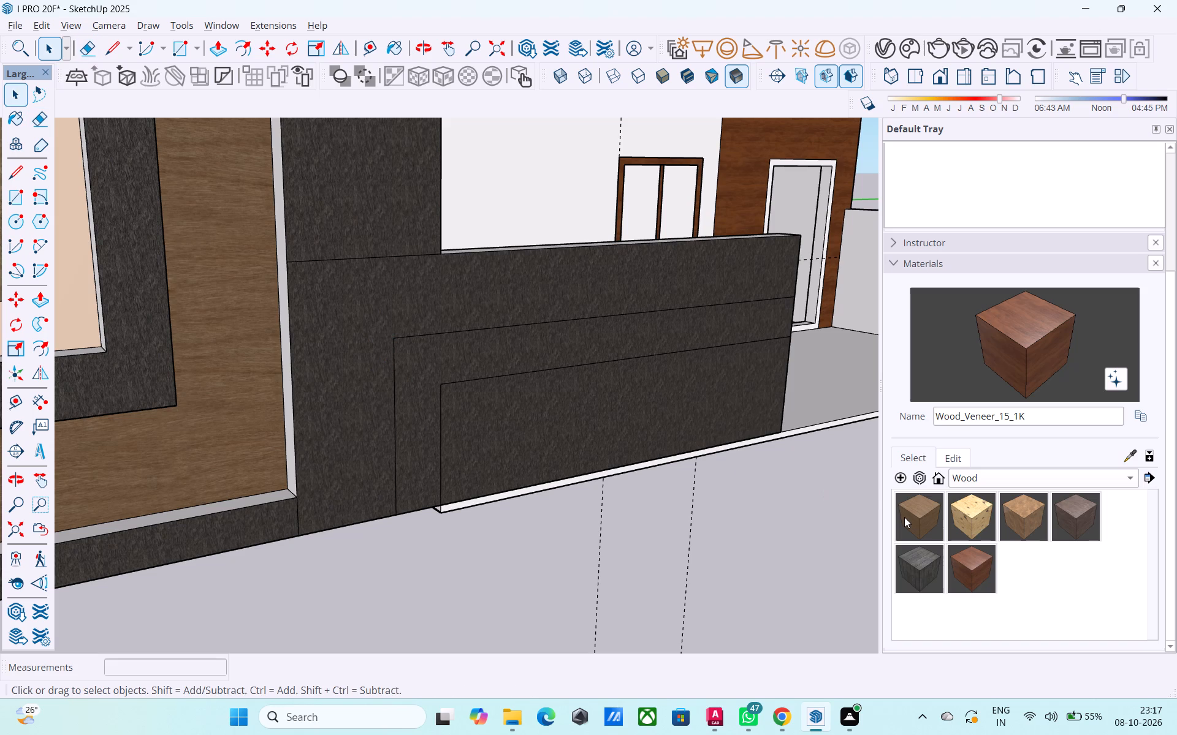
Paint the L-shaped band between the two outlines on the low wall with the in-model material ThomThom - Beard1.
{"action": "scroll", "coordinate": [904, 517], "scroll_direction": "up", "scroll_amount": 3}
{"action": "scroll", "coordinate": [908, 521], "scroll_direction": "down", "scroll_amount": 2}
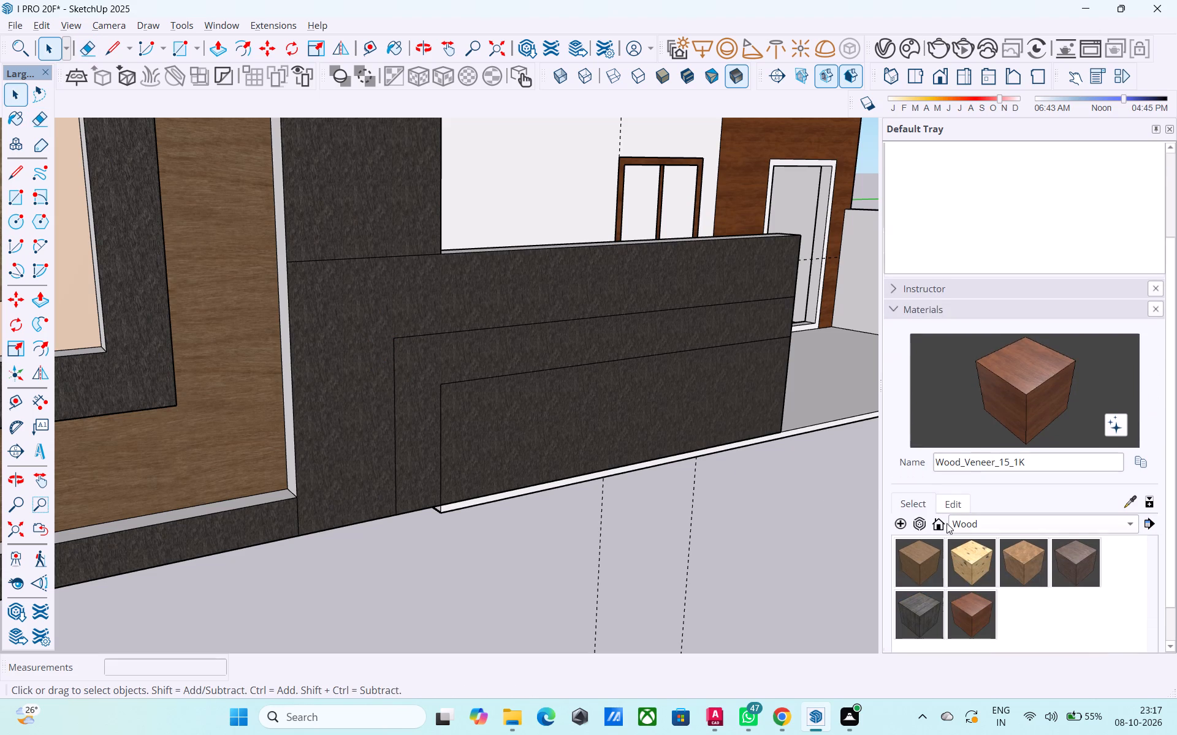
{"action": "left_click", "coordinate": [967, 522]}
{"action": "left_click", "coordinate": [981, 318]}
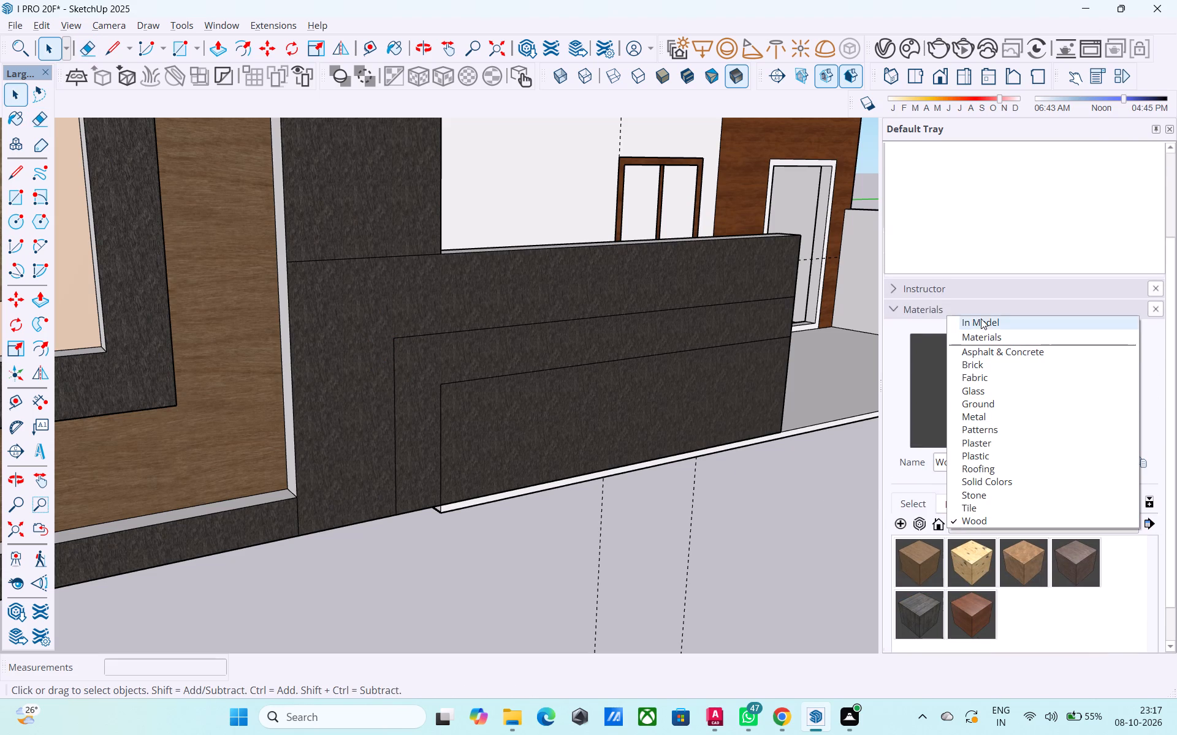
{"action": "left_click", "coordinate": [926, 624]}
{"action": "left_click", "coordinate": [537, 353]}
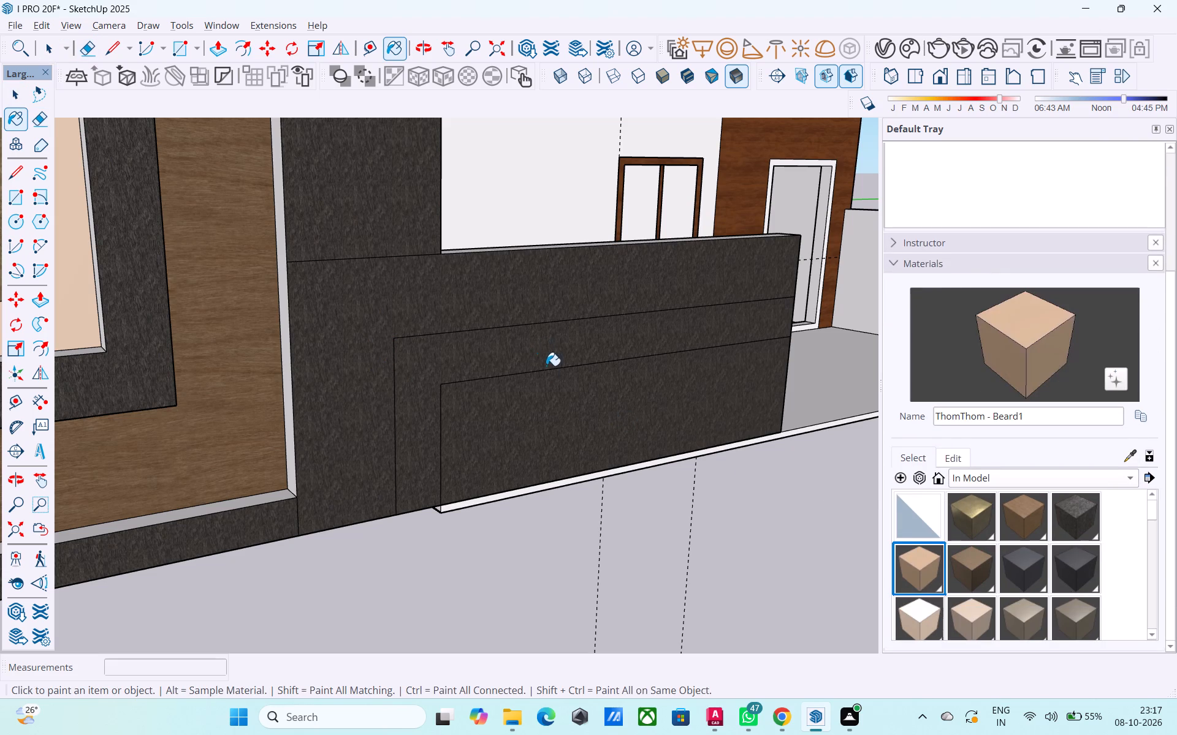
Paint the inner panel of the low wall, inside the tan L-shaped band, with the in-model material Wood_Veneer_15_1K.
{"action": "middle_click_drag", "start_coordinate": [703, 461], "coordinate": [612, 438]}
{"action": "scroll", "coordinate": [627, 456], "scroll_direction": "down", "scroll_amount": 1}
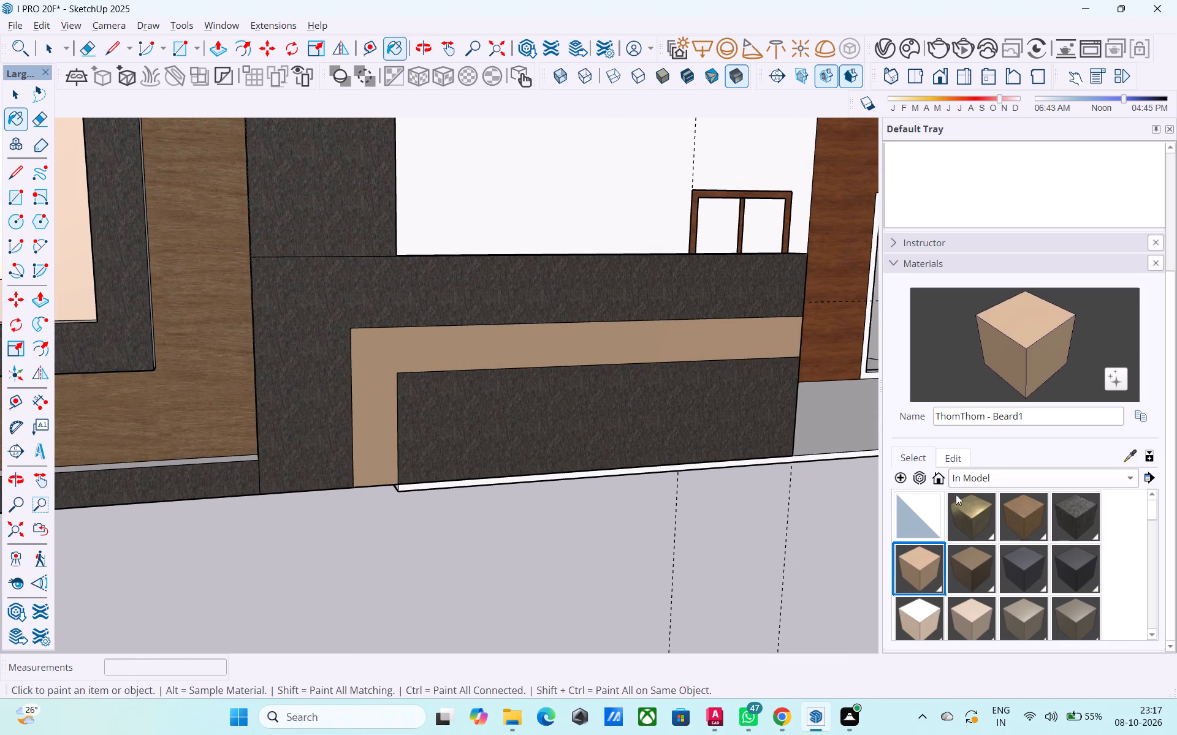
{"action": "scroll", "coordinate": [998, 536], "scroll_direction": "down", "scroll_amount": 7}
{"action": "left_click", "coordinate": [935, 527]}
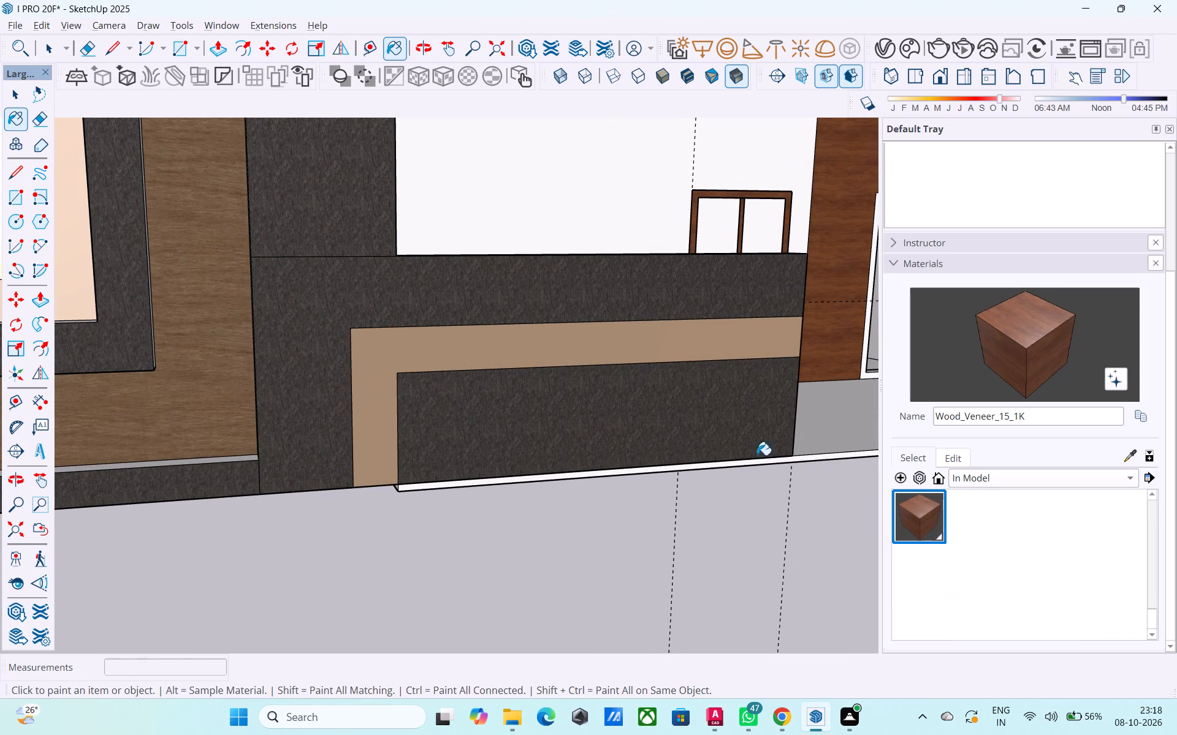
{"action": "left_click", "coordinate": [670, 431]}
Draw a vertical line across the low wall's veneered panel near its tower end, from its top edge to its bottom edge.
{"action": "scroll", "coordinate": [612, 489], "scroll_direction": "down", "scroll_amount": 4}
{"action": "middle_click_drag", "start_coordinate": [709, 537], "coordinate": [492, 516]}
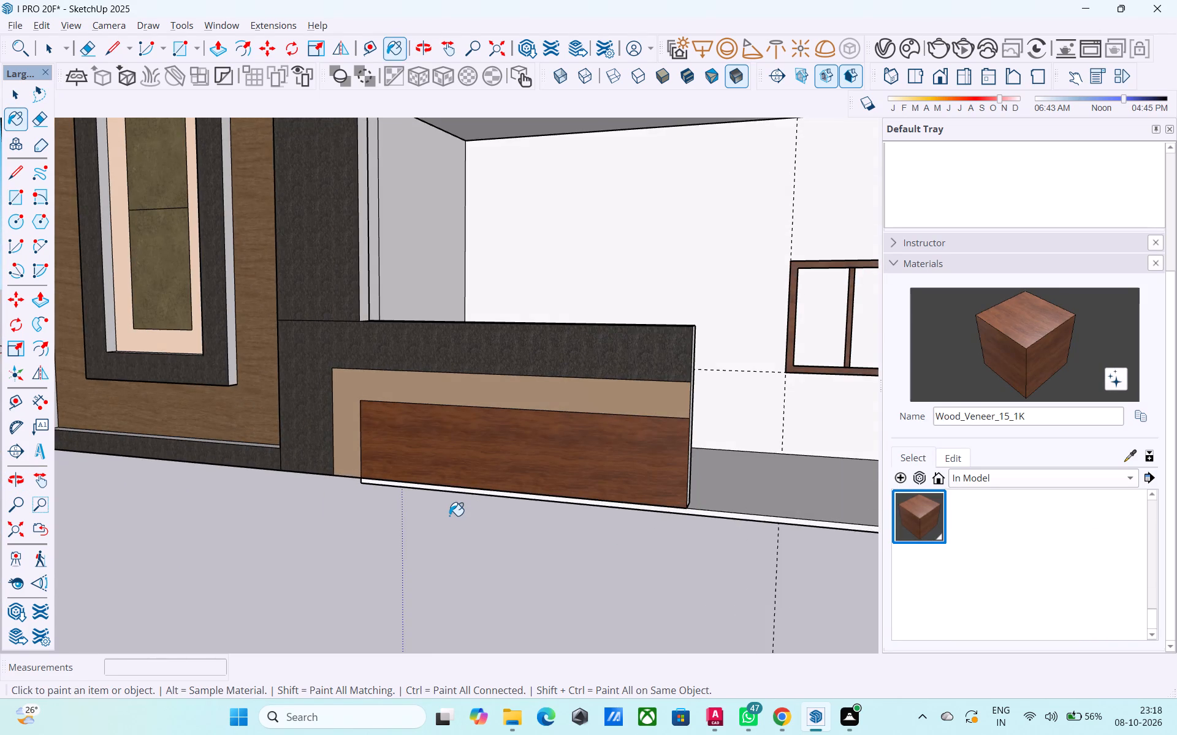
{"action": "scroll", "coordinate": [449, 516], "scroll_direction": "down", "scroll_amount": 2}
{"action": "middle_click_drag", "start_coordinate": [449, 516], "coordinate": [584, 503]}
{"action": "key", "text": "space"}
{"action": "middle_click_drag", "start_coordinate": [476, 454], "coordinate": [442, 454]}
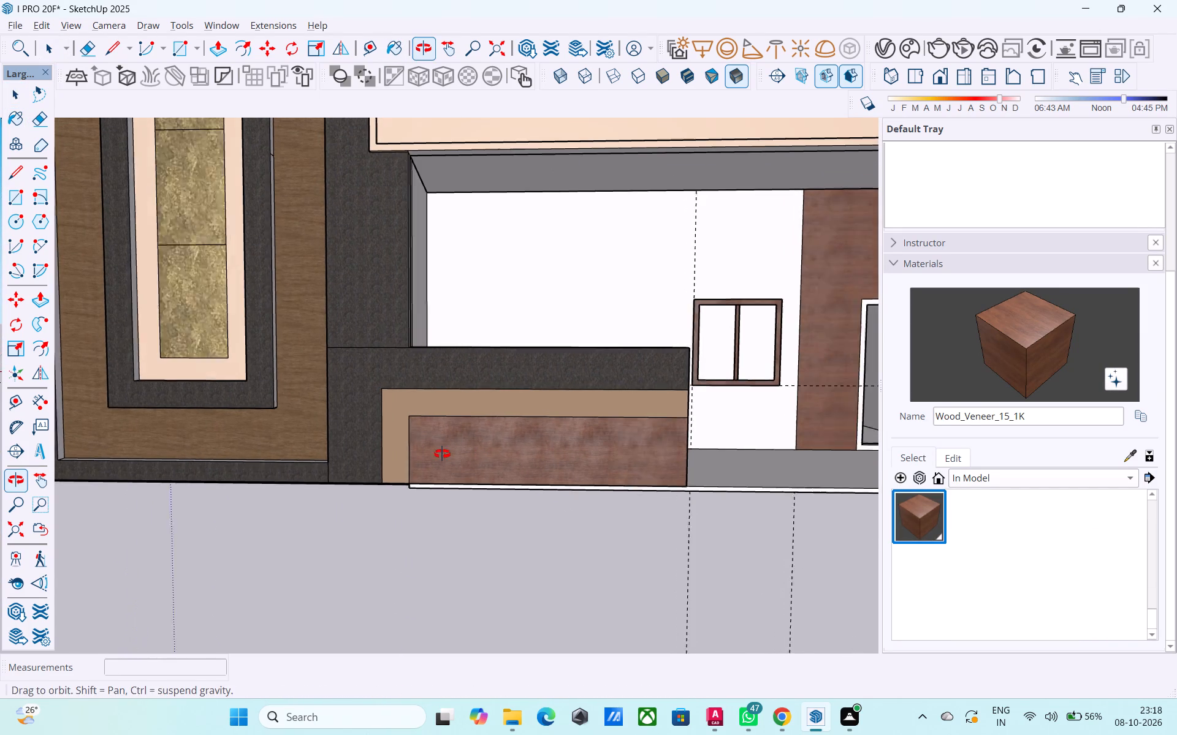
{"action": "middle_click_drag", "start_coordinate": [442, 454], "coordinate": [440, 454]}
{"action": "key", "text": "l"}
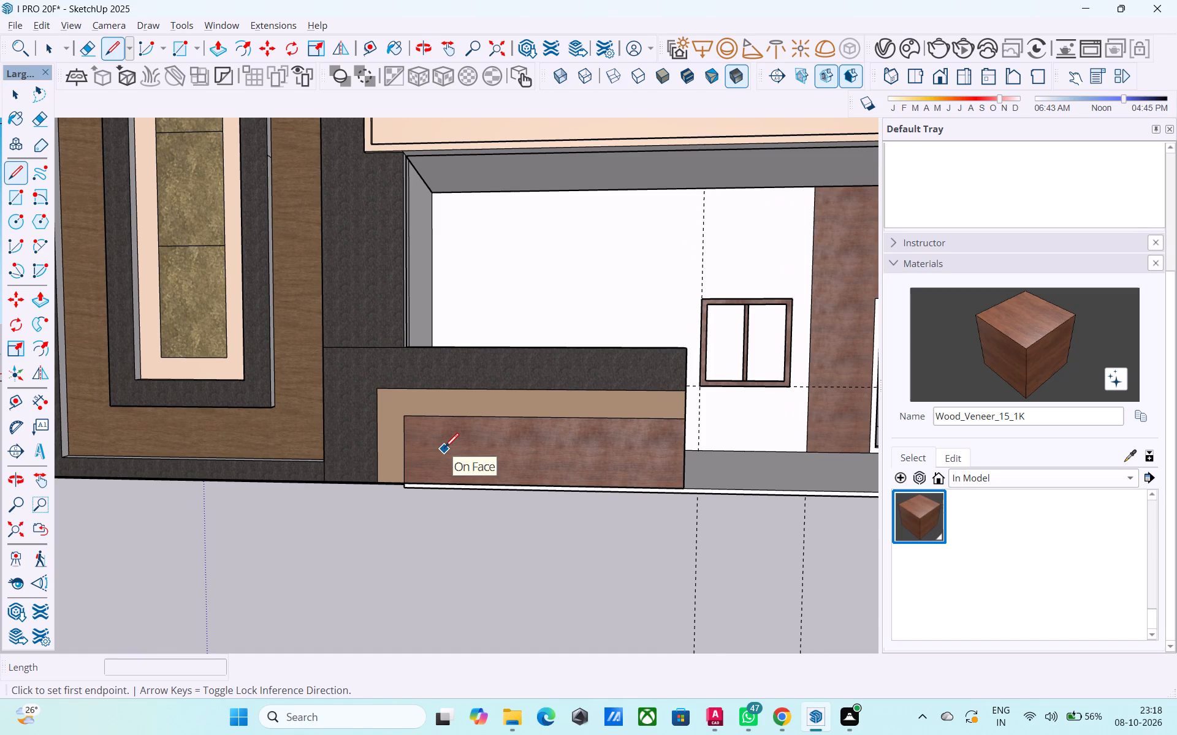
{"action": "scroll", "coordinate": [444, 449], "scroll_direction": "up", "scroll_amount": 7}
{"action": "left_click", "coordinate": [430, 387]}
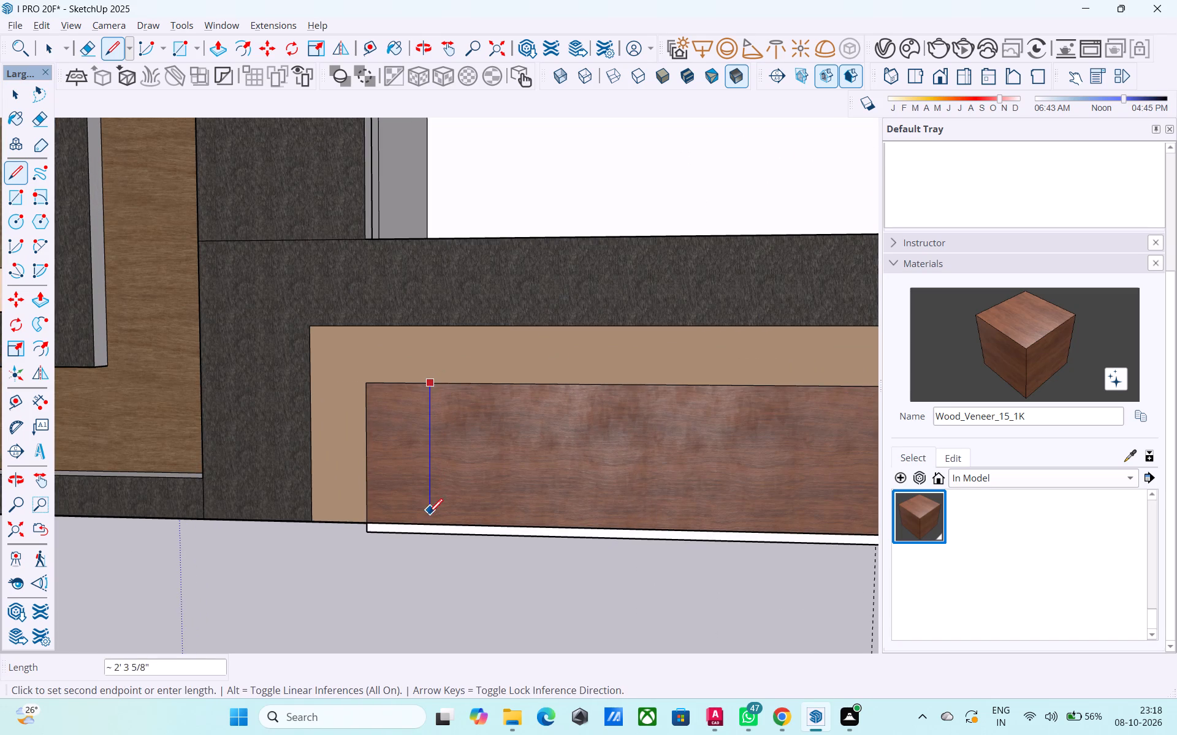
{"action": "left_click", "coordinate": [429, 519]}
Push/pull the narrow veneered strip at the tower end of the low wall's panel outward 2".
{"action": "key", "text": "space"}
{"action": "left_click", "coordinate": [410, 495]}
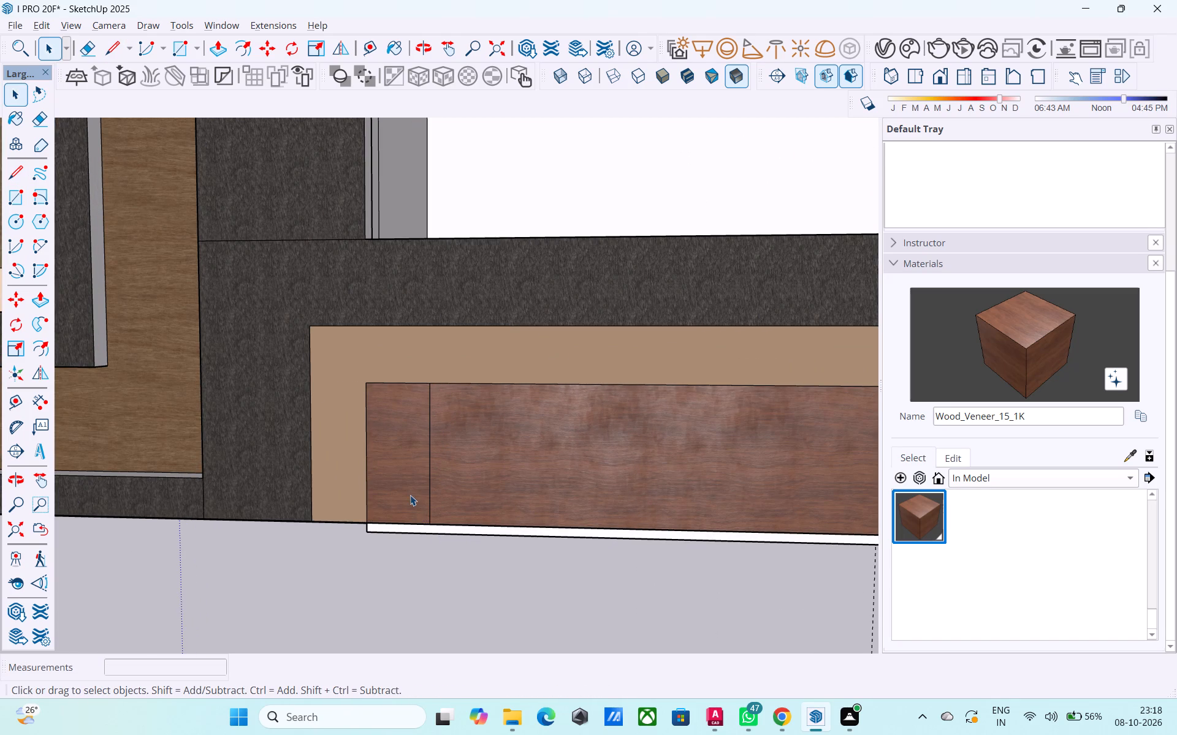
{"action": "key", "text": "p"}
{"action": "left_click", "coordinate": [412, 487]}
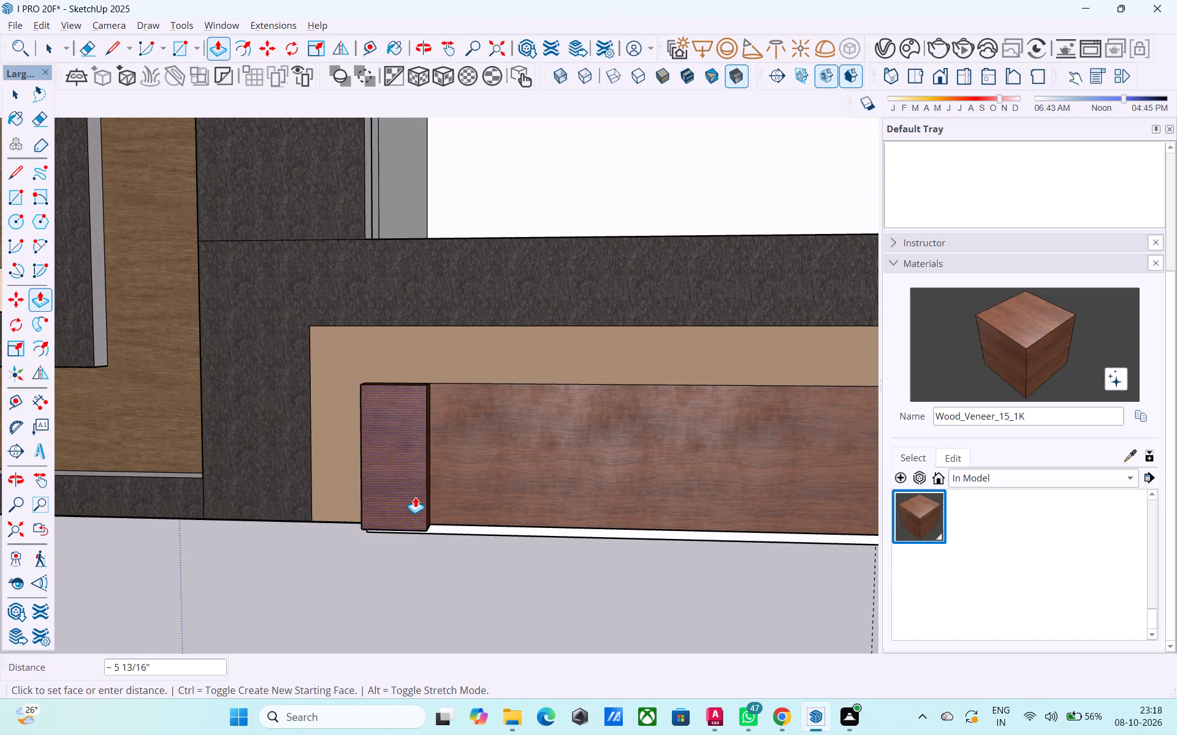
{"action": "type", "text": "2\""}
{"action": "key", "text": "Return"}
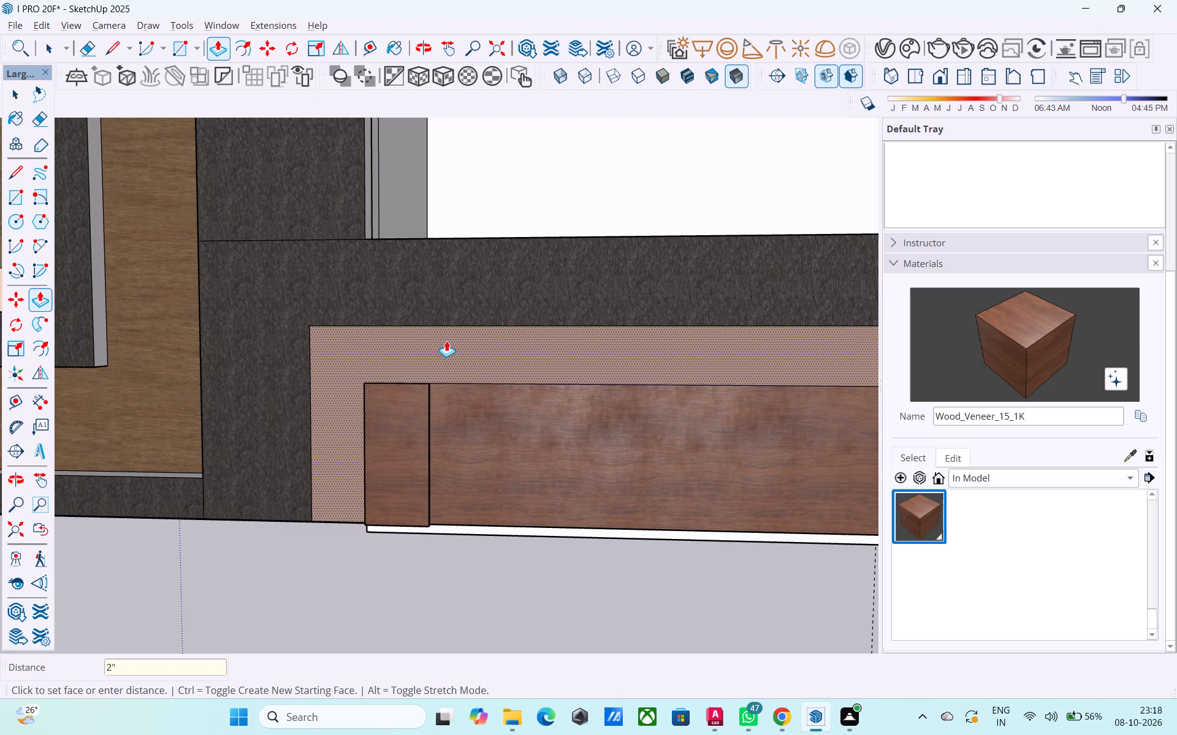
Repeat the 2" Push/Pull once on the tan L-shaped band and twice on the dark frame around it.
{"action": "double_click", "coordinate": [448, 337]}
{"action": "double_click", "coordinate": [451, 283]}
{"action": "double_click", "coordinate": [440, 290]}
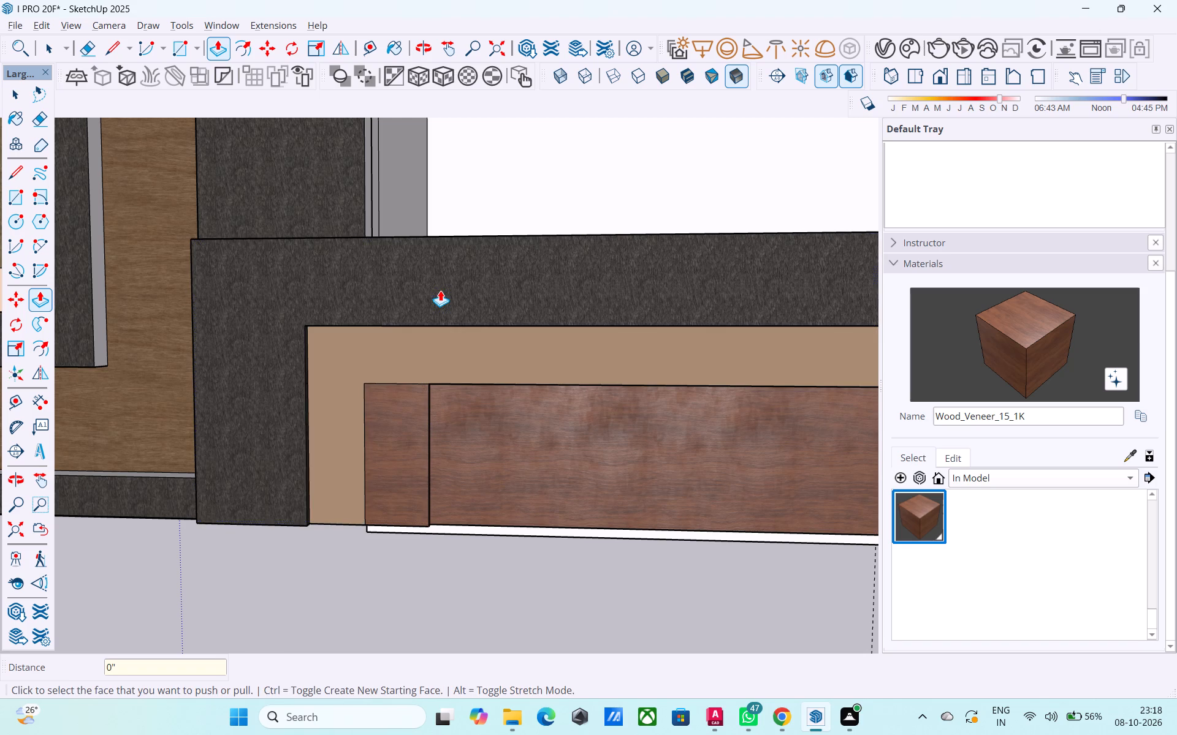
Paint the top ledge of the projecting dark frame, beside the tower column, with the Default material.
{"action": "scroll", "coordinate": [439, 321], "scroll_direction": "down", "scroll_amount": 4}
{"action": "middle_click_drag", "start_coordinate": [417, 376], "coordinate": [605, 435]}
{"action": "scroll", "coordinate": [609, 438], "scroll_direction": "down", "scroll_amount": 3}
{"action": "middle_click_drag", "start_coordinate": [609, 439], "coordinate": [661, 577]}
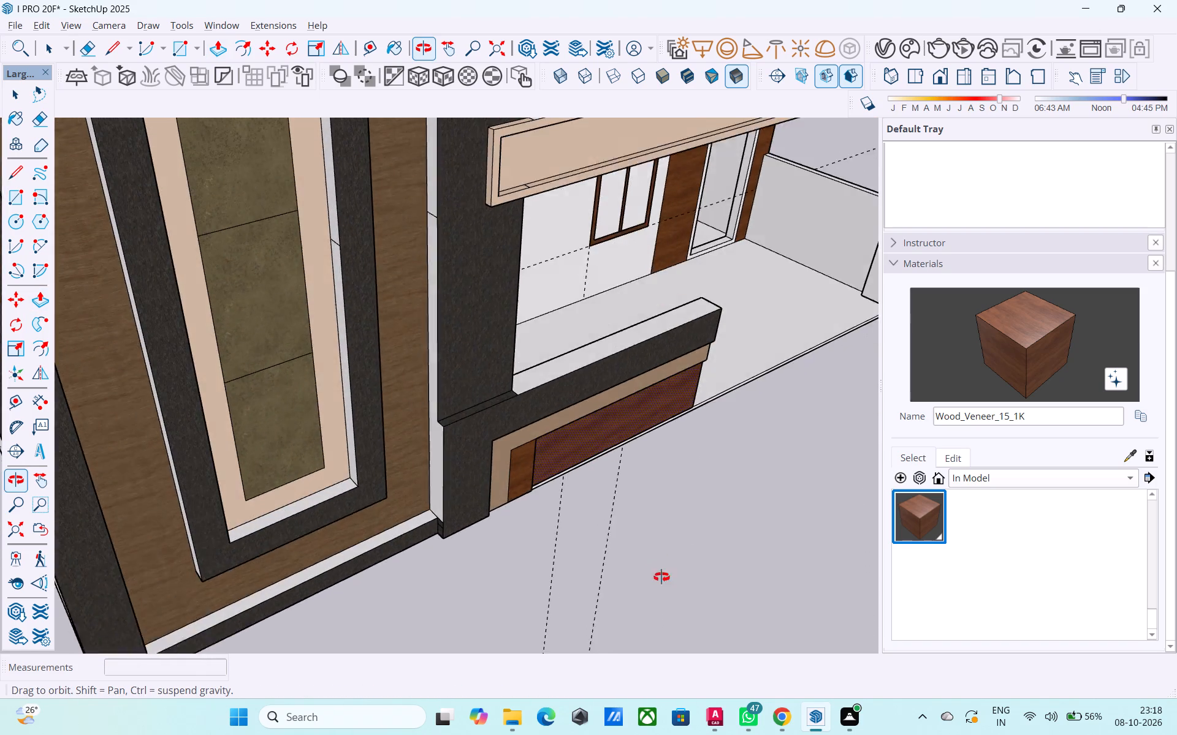
{"action": "middle_click_drag", "start_coordinate": [661, 577], "coordinate": [697, 571]}
{"action": "middle_click_drag", "start_coordinate": [574, 450], "coordinate": [533, 541]}
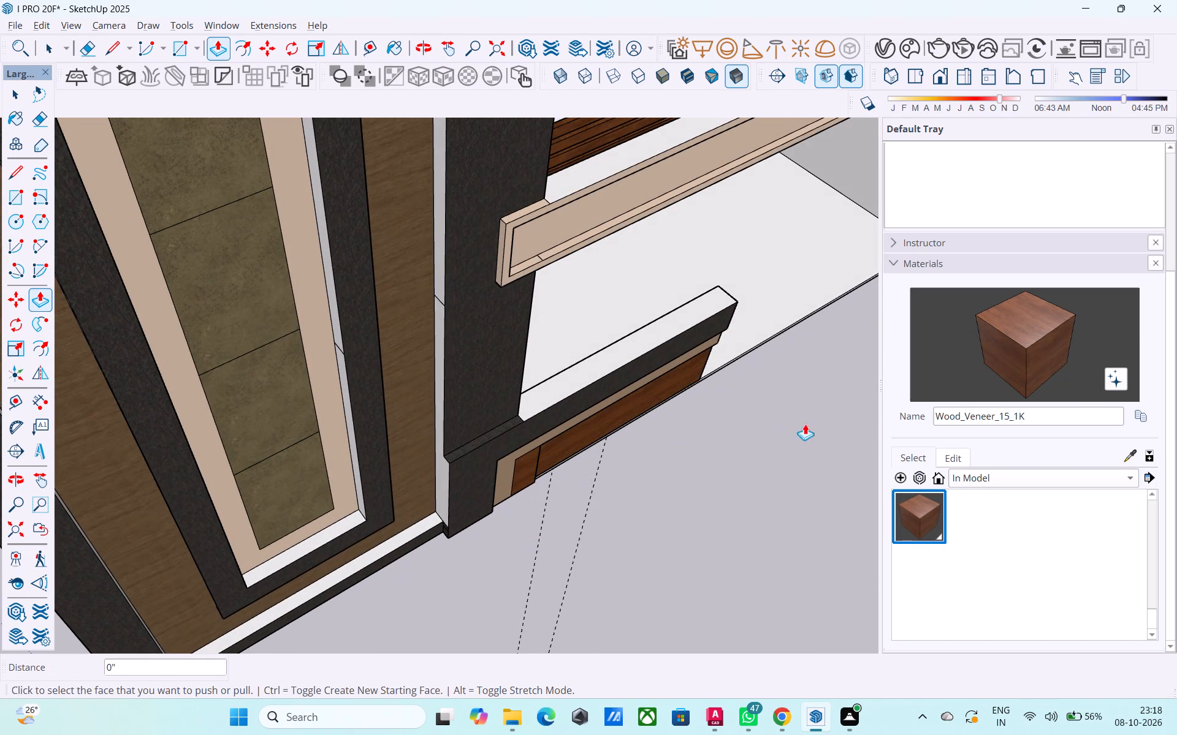
{"action": "left_click", "coordinate": [963, 481]}
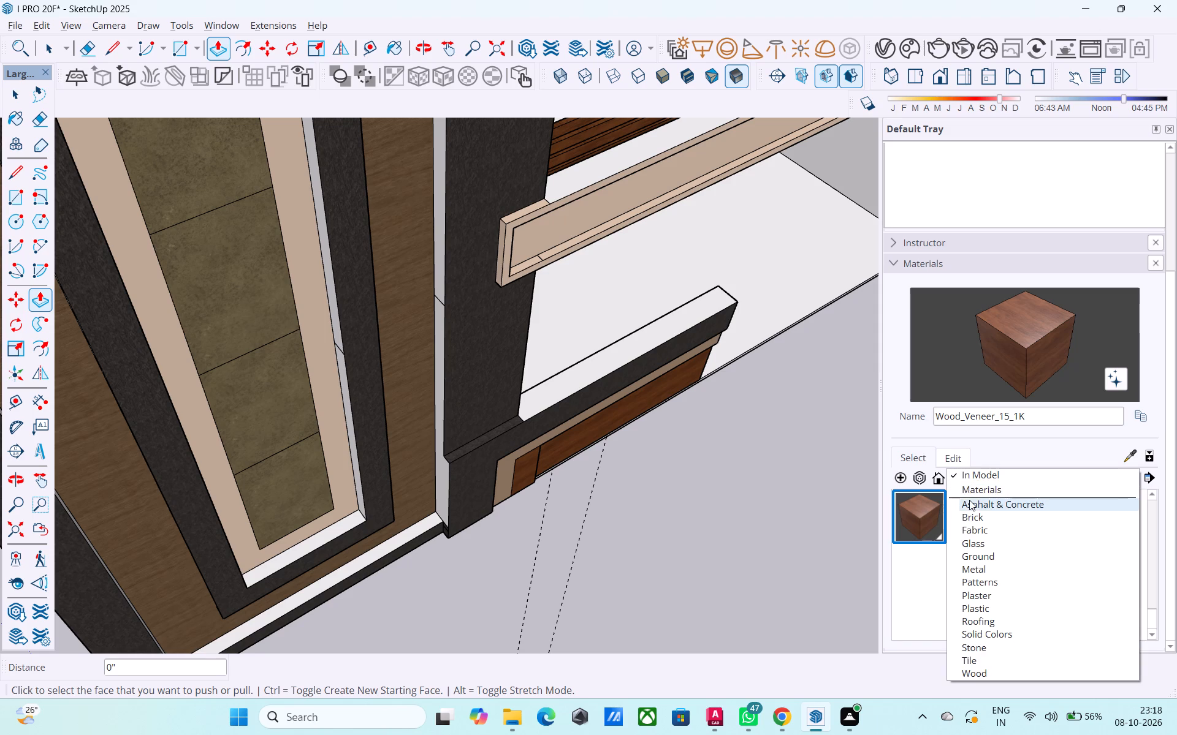
{"action": "left_click", "coordinate": [967, 477]}
{"action": "scroll", "coordinate": [951, 514], "scroll_direction": "up", "scroll_amount": 1}
{"action": "left_click", "coordinate": [912, 543]}
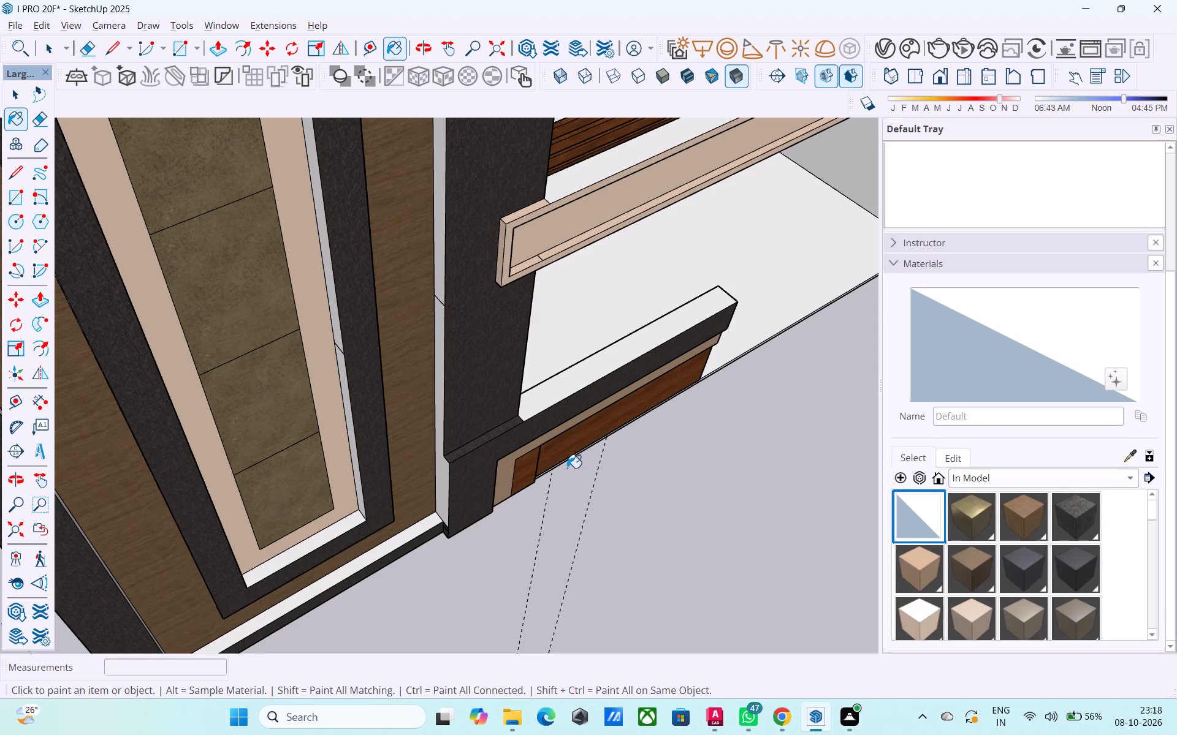
{"action": "scroll", "coordinate": [566, 468], "scroll_direction": "up", "scroll_amount": 4}
{"action": "left_click", "coordinate": [452, 417]}
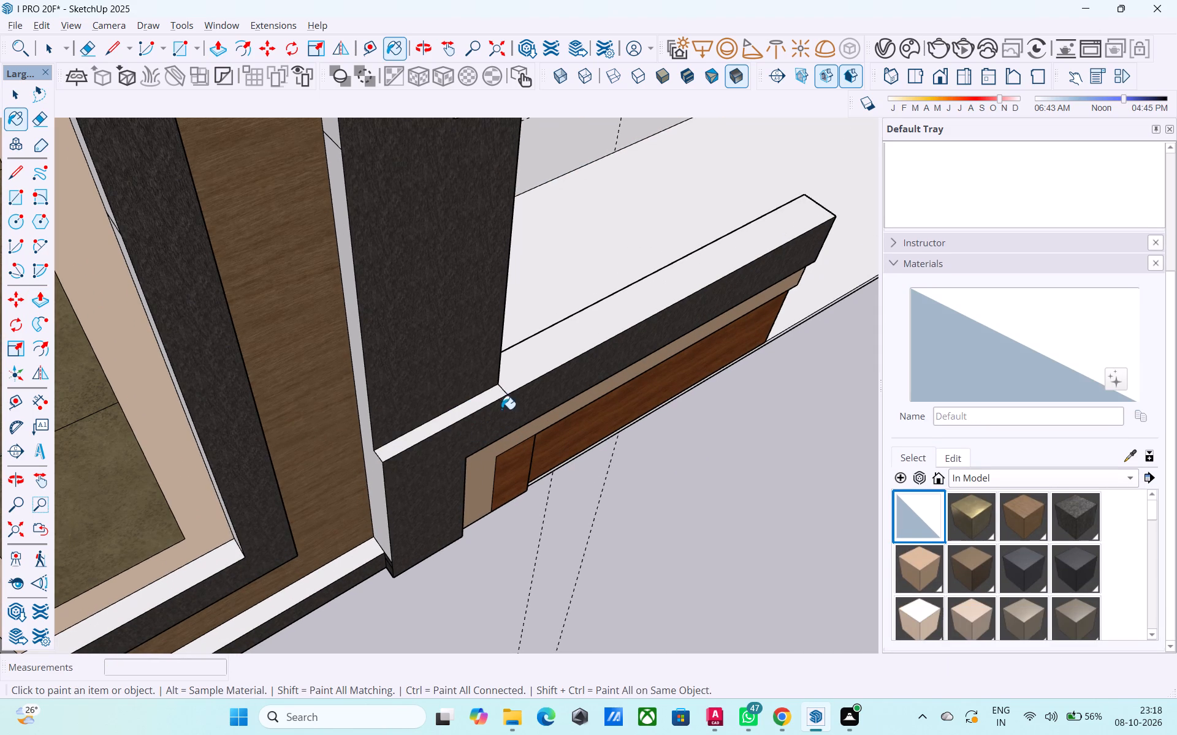
Erase the short edge dividing the low wall's top face at the tower column's corner.
{"action": "key", "text": "e"}
{"action": "left_click", "coordinate": [501, 390]}
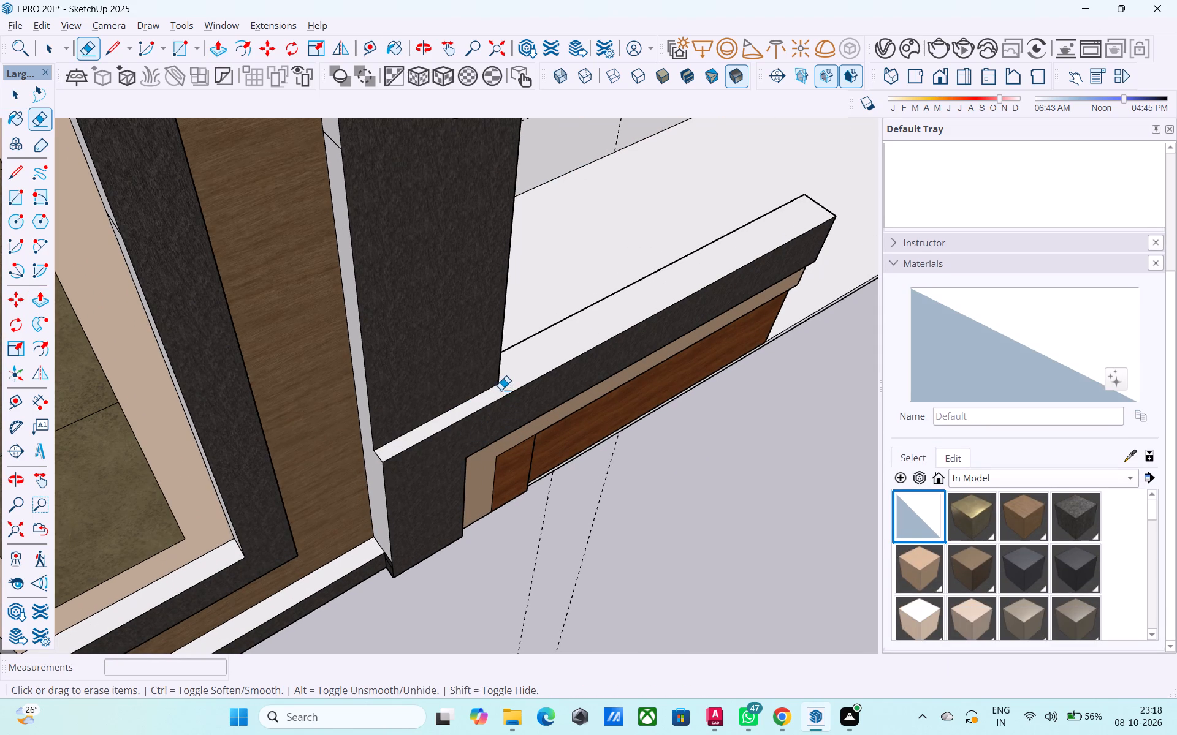
{"action": "key", "text": "space"}
Save the model.
{"action": "scroll", "coordinate": [558, 447], "scroll_direction": "down", "scroll_amount": 1}
{"action": "middle_click_drag", "start_coordinate": [558, 447], "coordinate": [505, 328]}
{"action": "scroll", "coordinate": [699, 418], "scroll_direction": "down", "scroll_amount": 3}
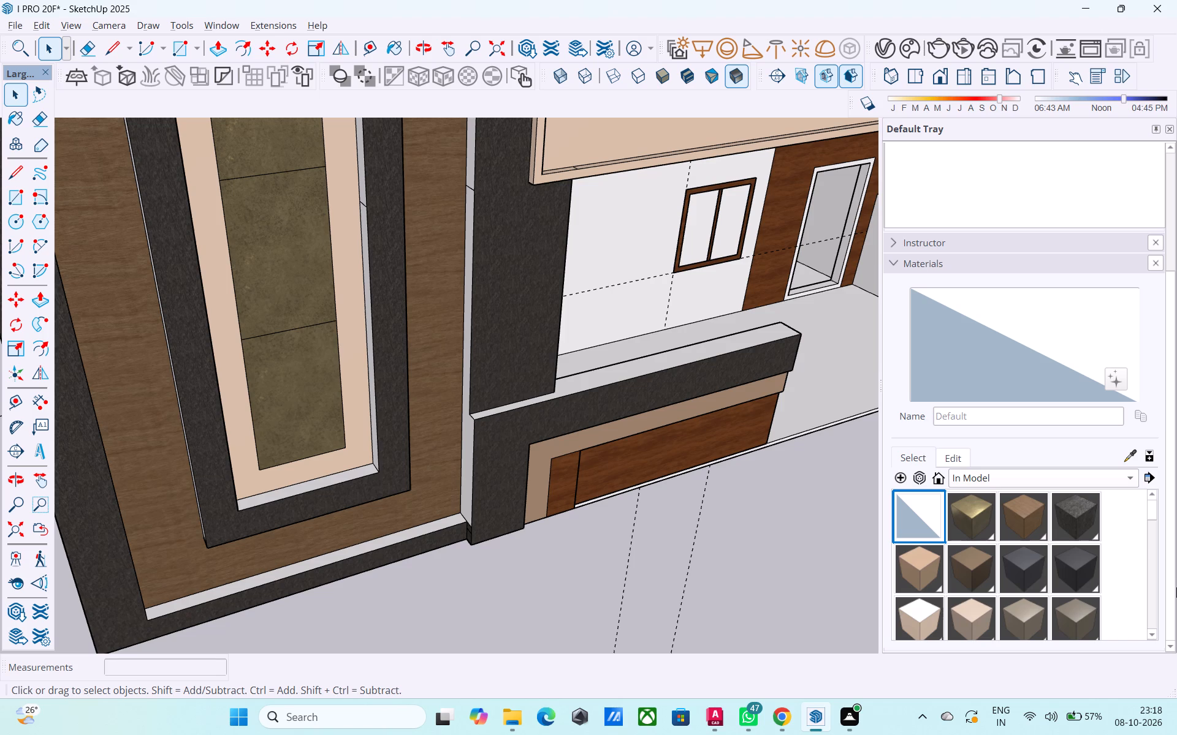
{"action": "key", "text": "ctrl+s"}
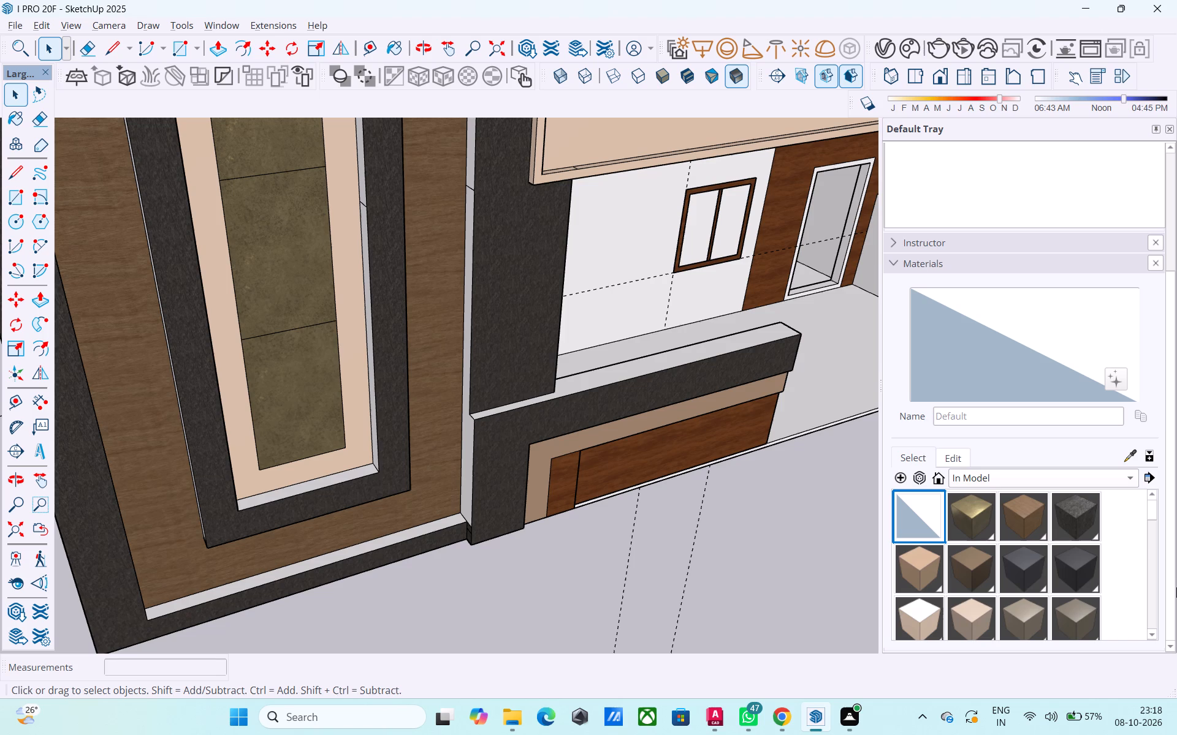
{"action": "scroll", "coordinate": [1140, 538], "scroll_direction": "up", "scroll_amount": 1}
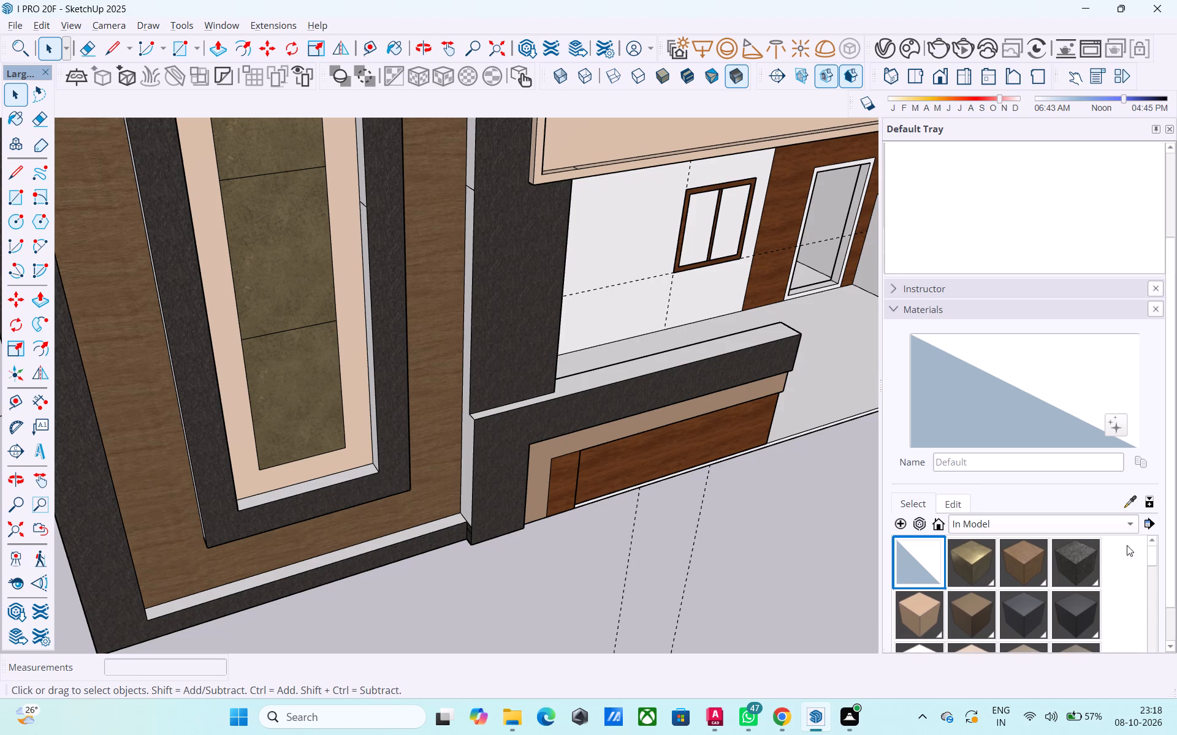
{"action": "scroll", "coordinate": [613, 491], "scroll_direction": "down", "scroll_amount": 4}
{"action": "middle_click_drag", "start_coordinate": [690, 499], "coordinate": [497, 482]}
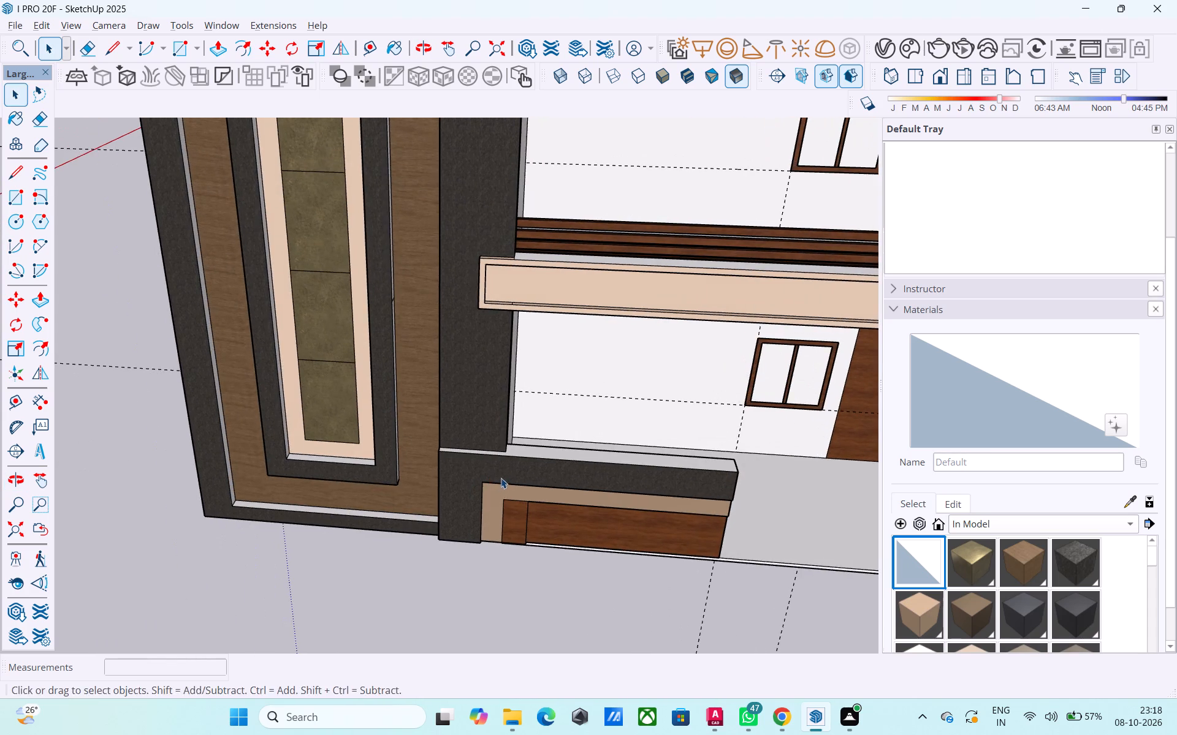
{"action": "middle_click_drag", "start_coordinate": [503, 478], "coordinate": [507, 559], "text": "shift"}
{"action": "scroll", "coordinate": [497, 524], "scroll_direction": "down", "scroll_amount": 5}
{"action": "key", "text": "ctrl+s"}
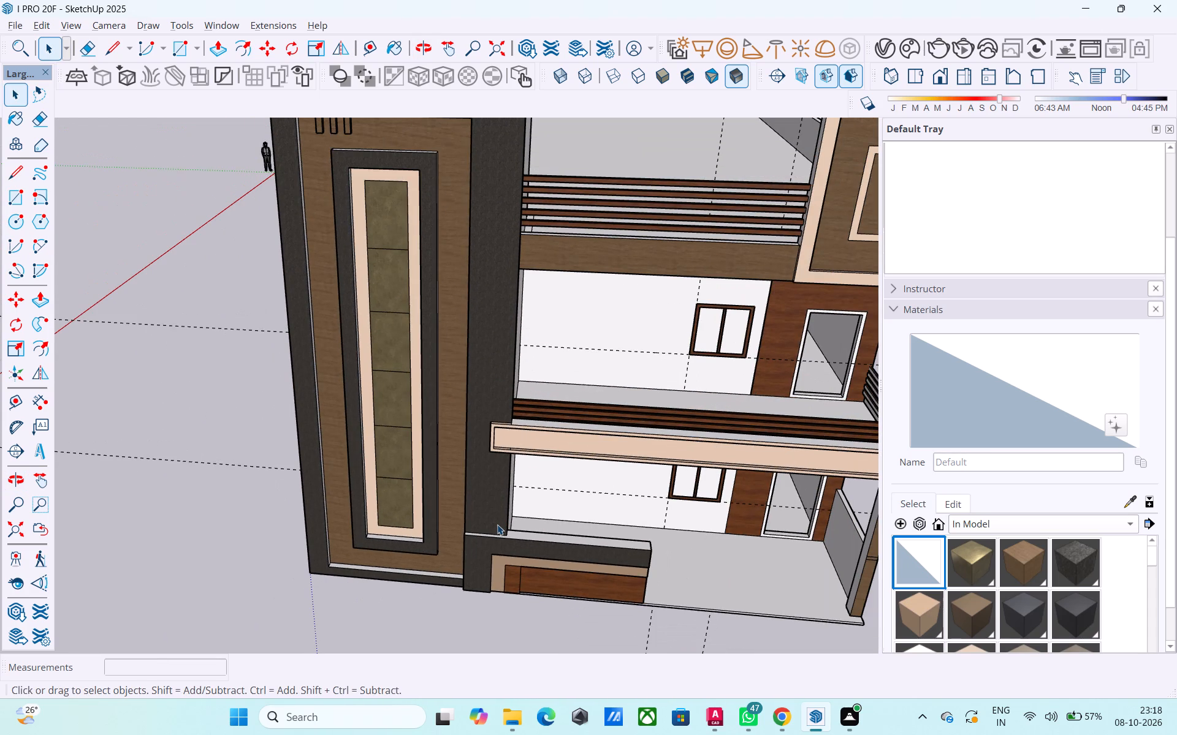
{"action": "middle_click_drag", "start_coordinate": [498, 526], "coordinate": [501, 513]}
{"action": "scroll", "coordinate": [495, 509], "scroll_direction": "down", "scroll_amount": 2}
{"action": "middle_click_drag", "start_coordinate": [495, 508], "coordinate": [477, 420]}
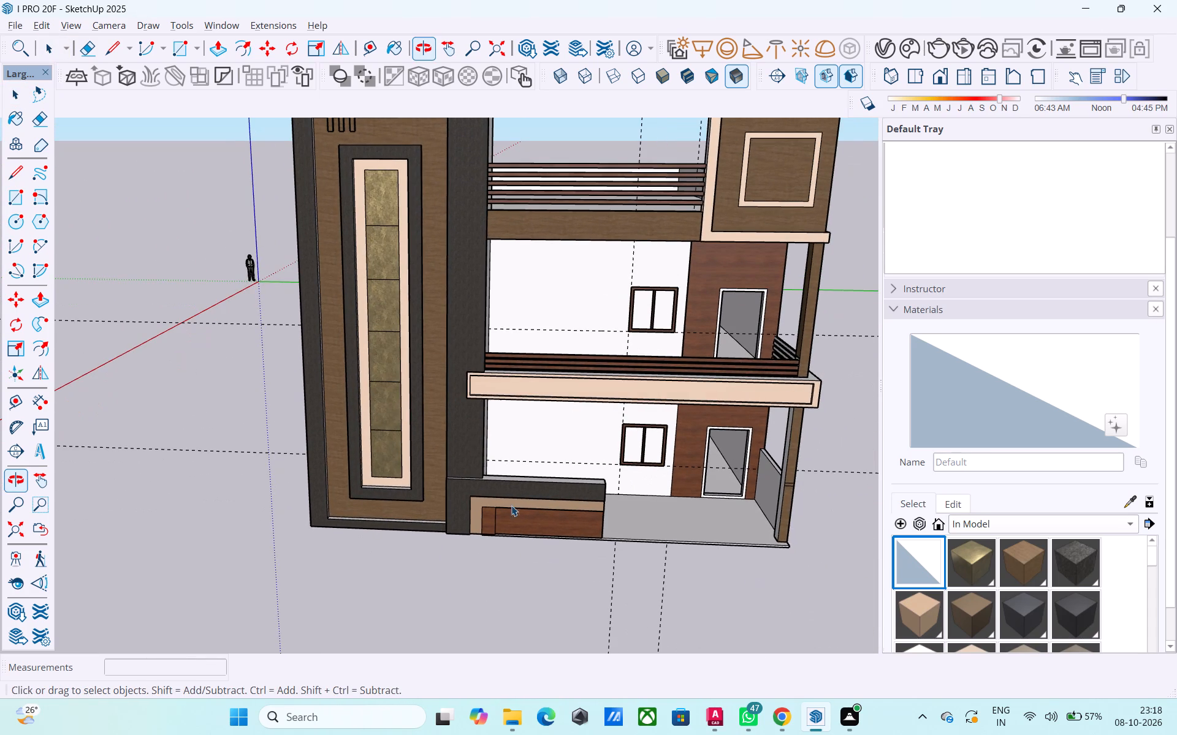
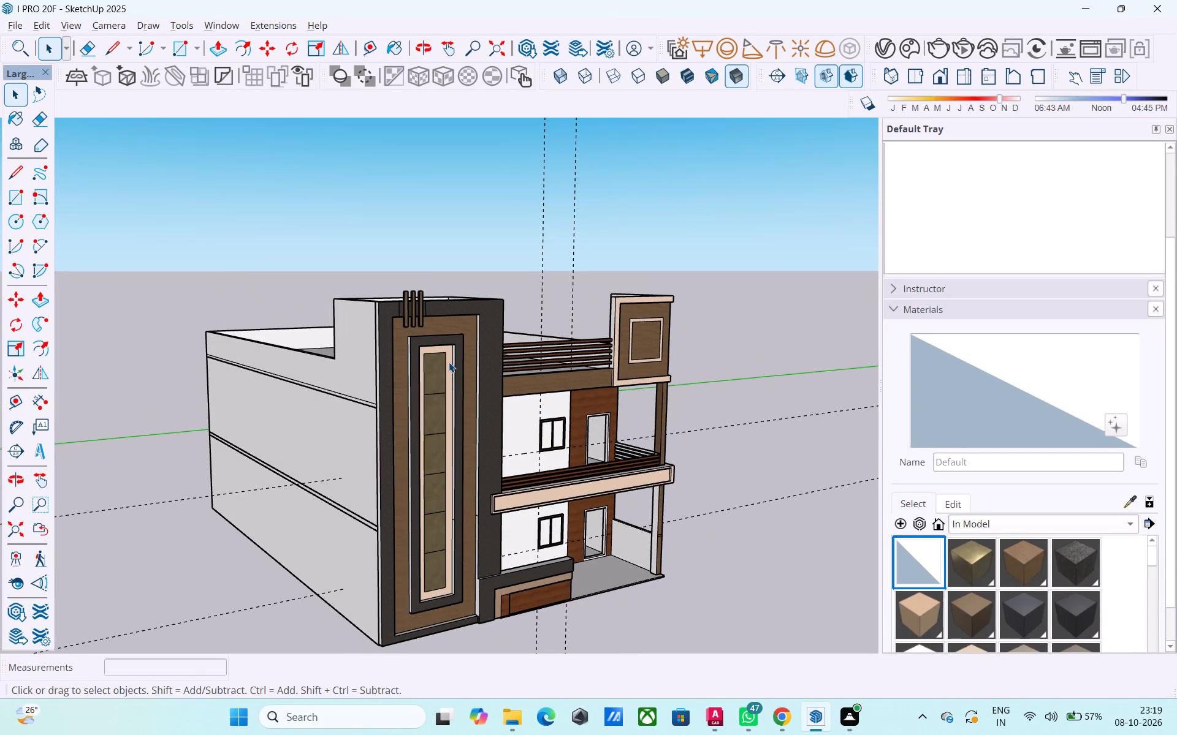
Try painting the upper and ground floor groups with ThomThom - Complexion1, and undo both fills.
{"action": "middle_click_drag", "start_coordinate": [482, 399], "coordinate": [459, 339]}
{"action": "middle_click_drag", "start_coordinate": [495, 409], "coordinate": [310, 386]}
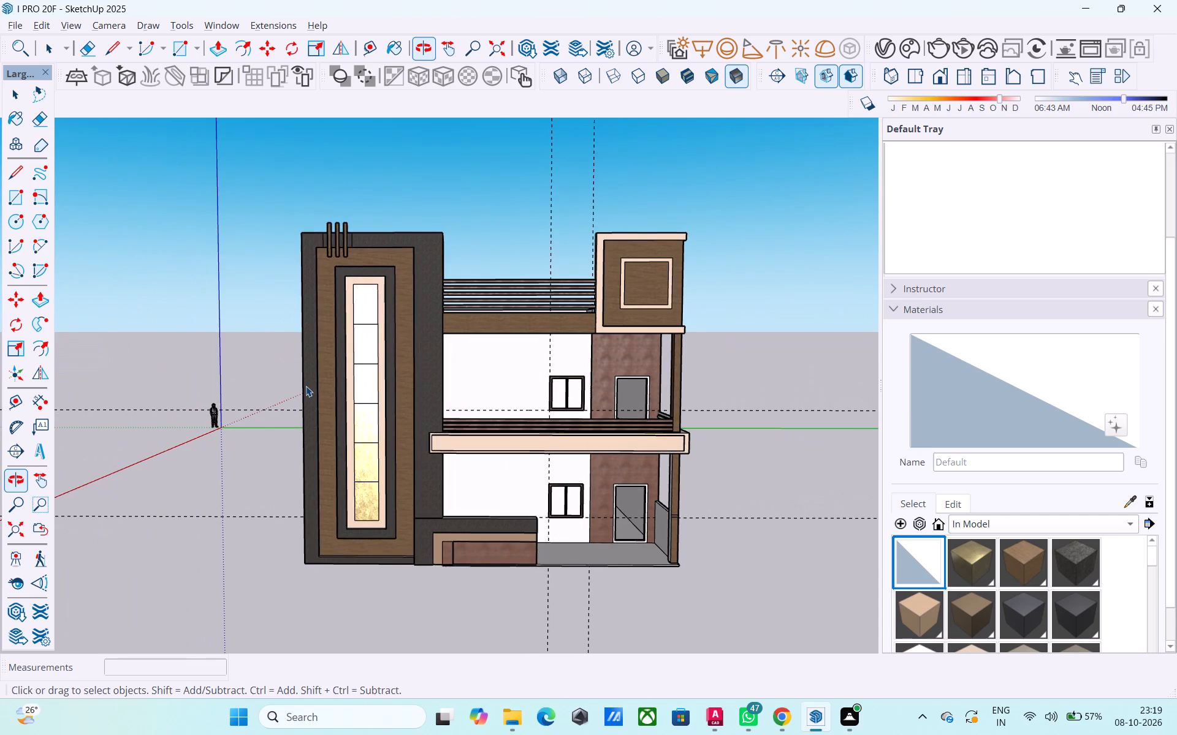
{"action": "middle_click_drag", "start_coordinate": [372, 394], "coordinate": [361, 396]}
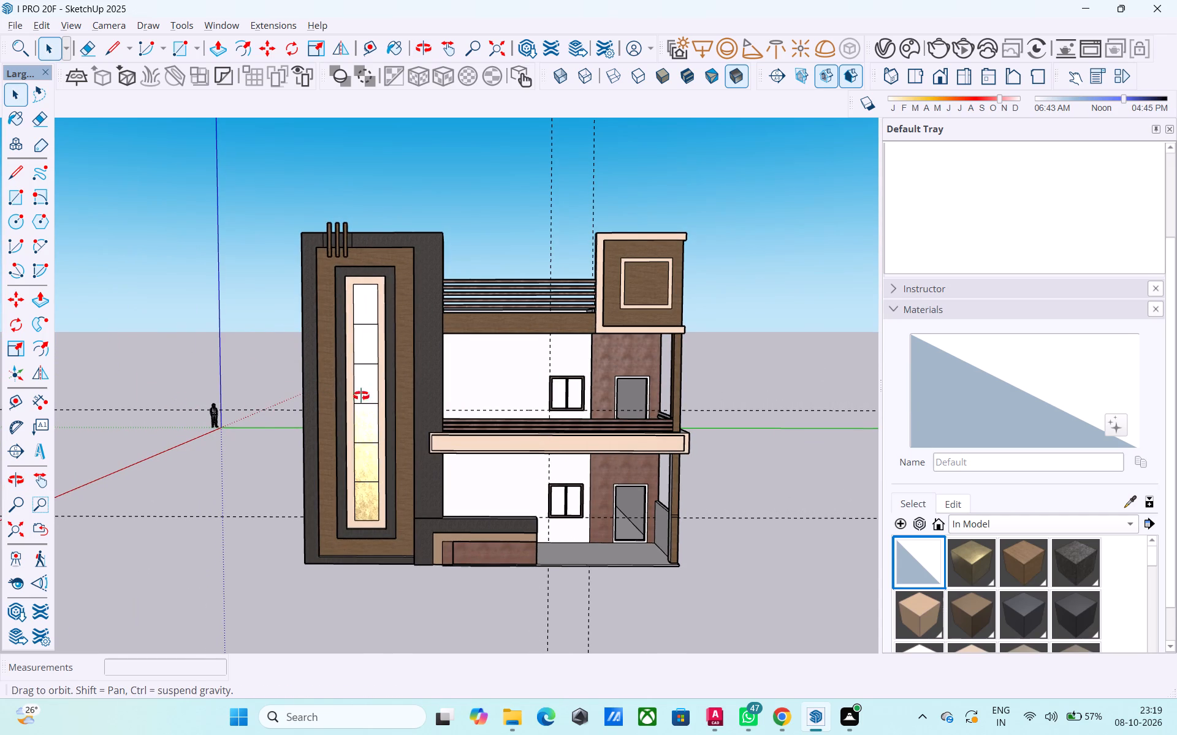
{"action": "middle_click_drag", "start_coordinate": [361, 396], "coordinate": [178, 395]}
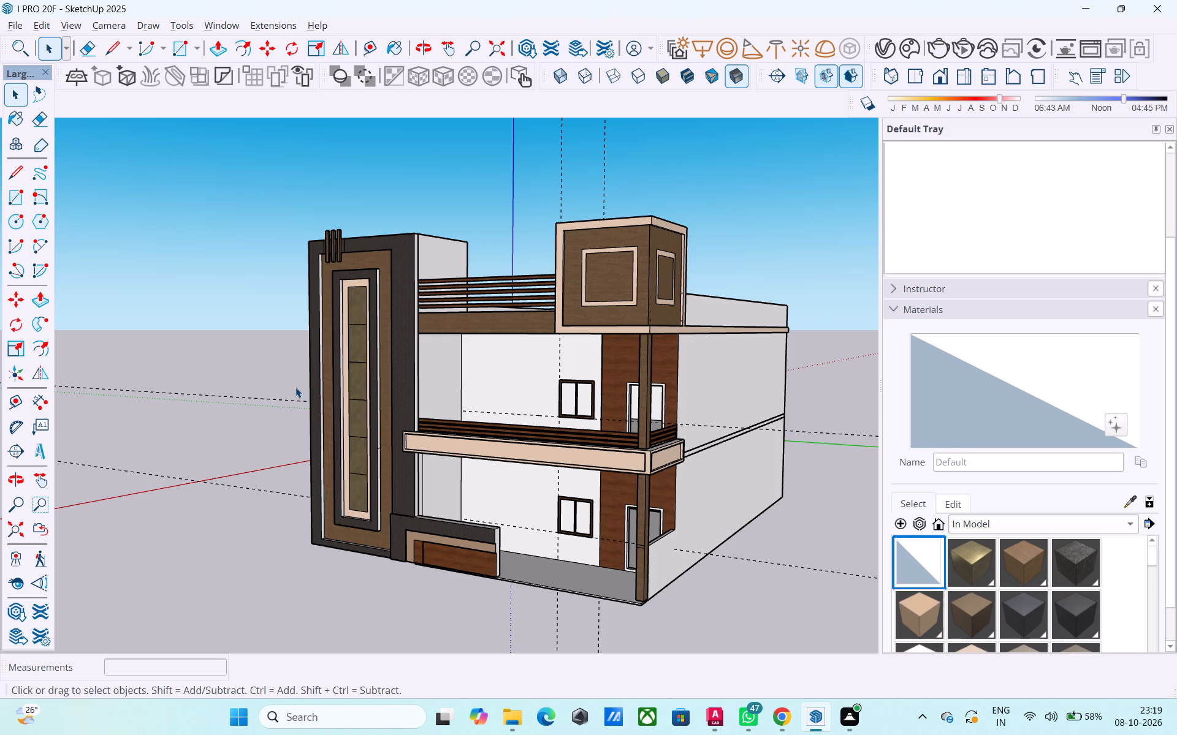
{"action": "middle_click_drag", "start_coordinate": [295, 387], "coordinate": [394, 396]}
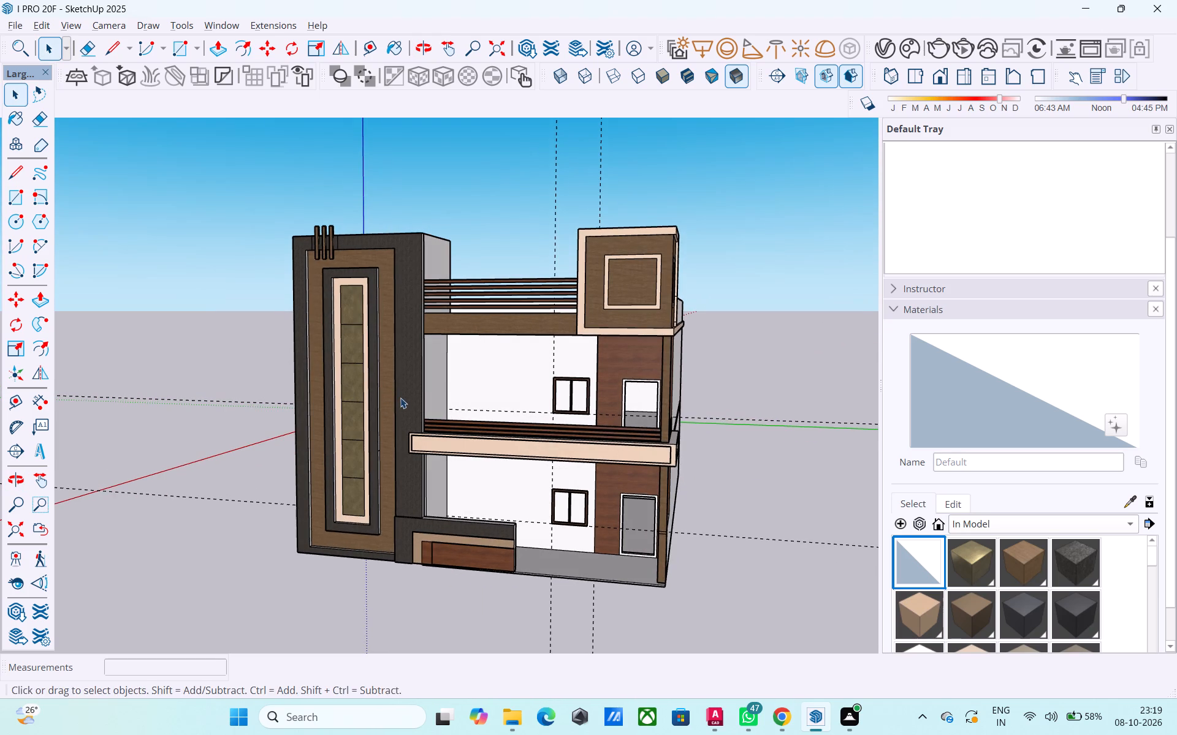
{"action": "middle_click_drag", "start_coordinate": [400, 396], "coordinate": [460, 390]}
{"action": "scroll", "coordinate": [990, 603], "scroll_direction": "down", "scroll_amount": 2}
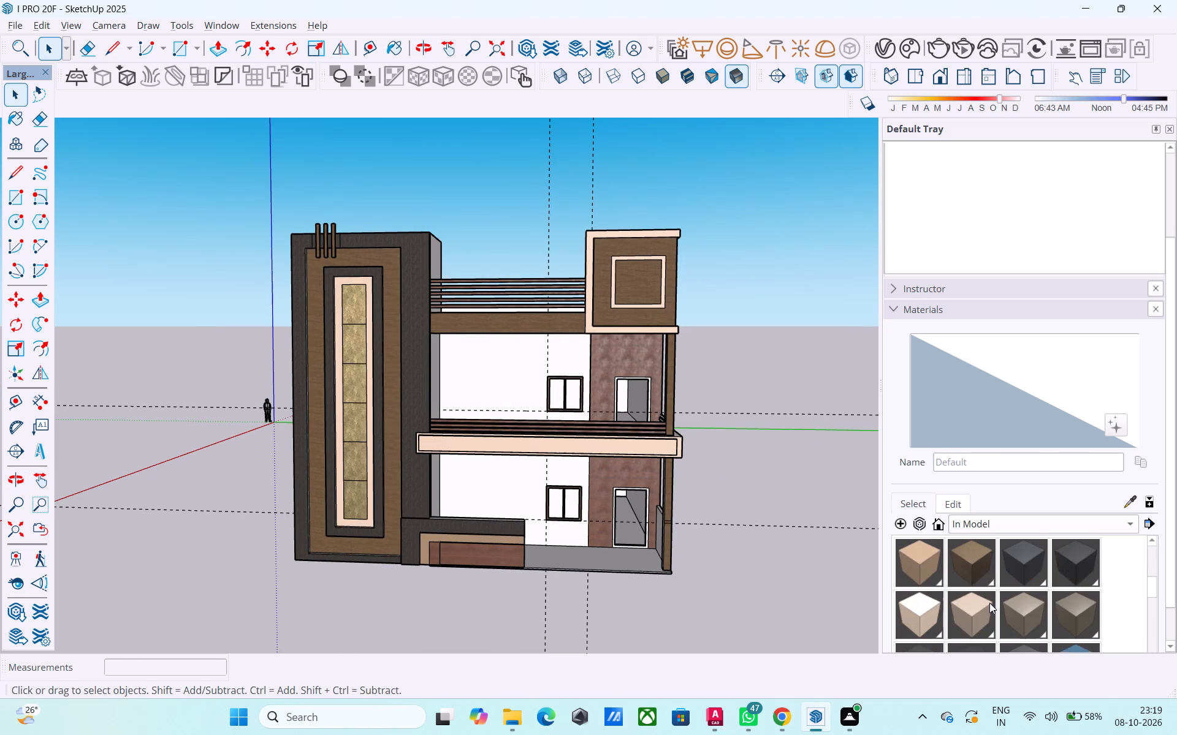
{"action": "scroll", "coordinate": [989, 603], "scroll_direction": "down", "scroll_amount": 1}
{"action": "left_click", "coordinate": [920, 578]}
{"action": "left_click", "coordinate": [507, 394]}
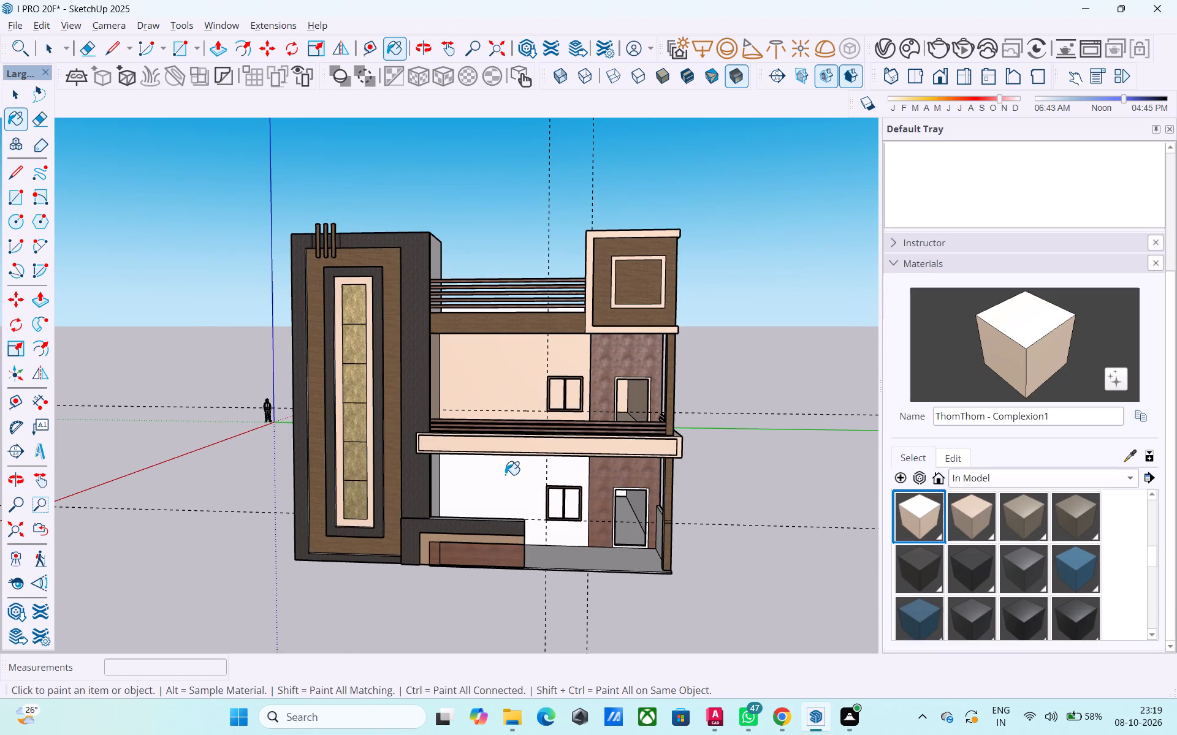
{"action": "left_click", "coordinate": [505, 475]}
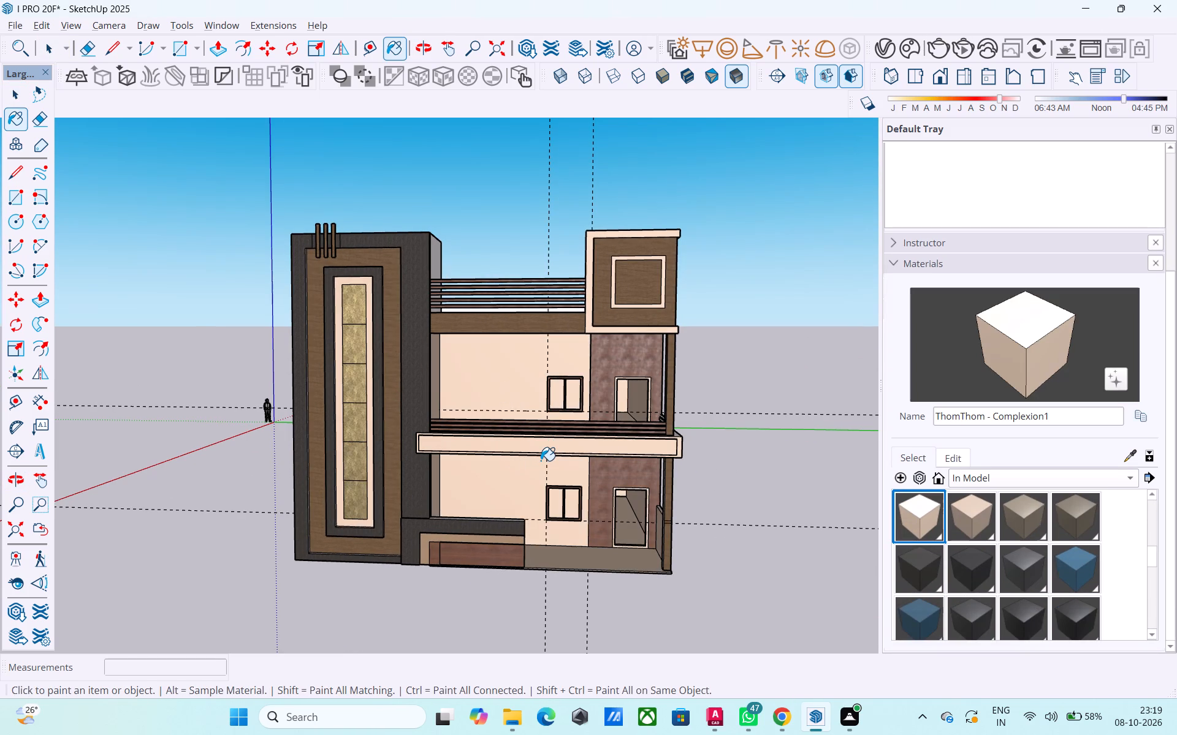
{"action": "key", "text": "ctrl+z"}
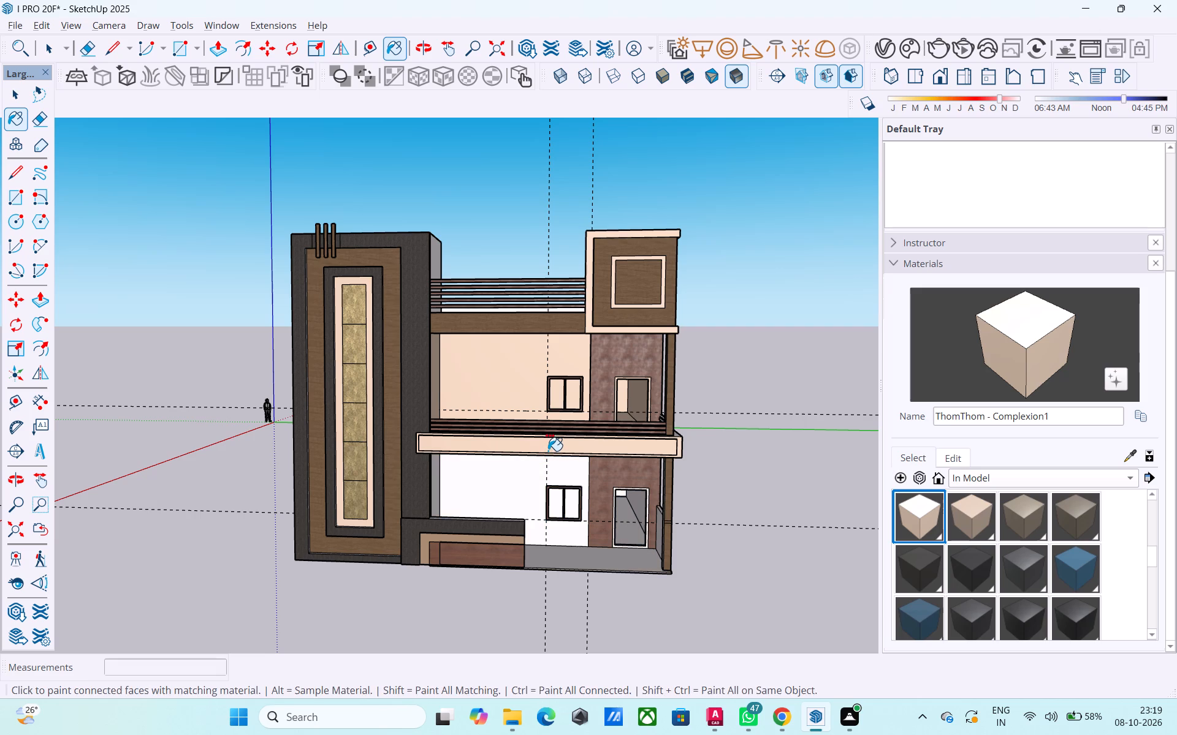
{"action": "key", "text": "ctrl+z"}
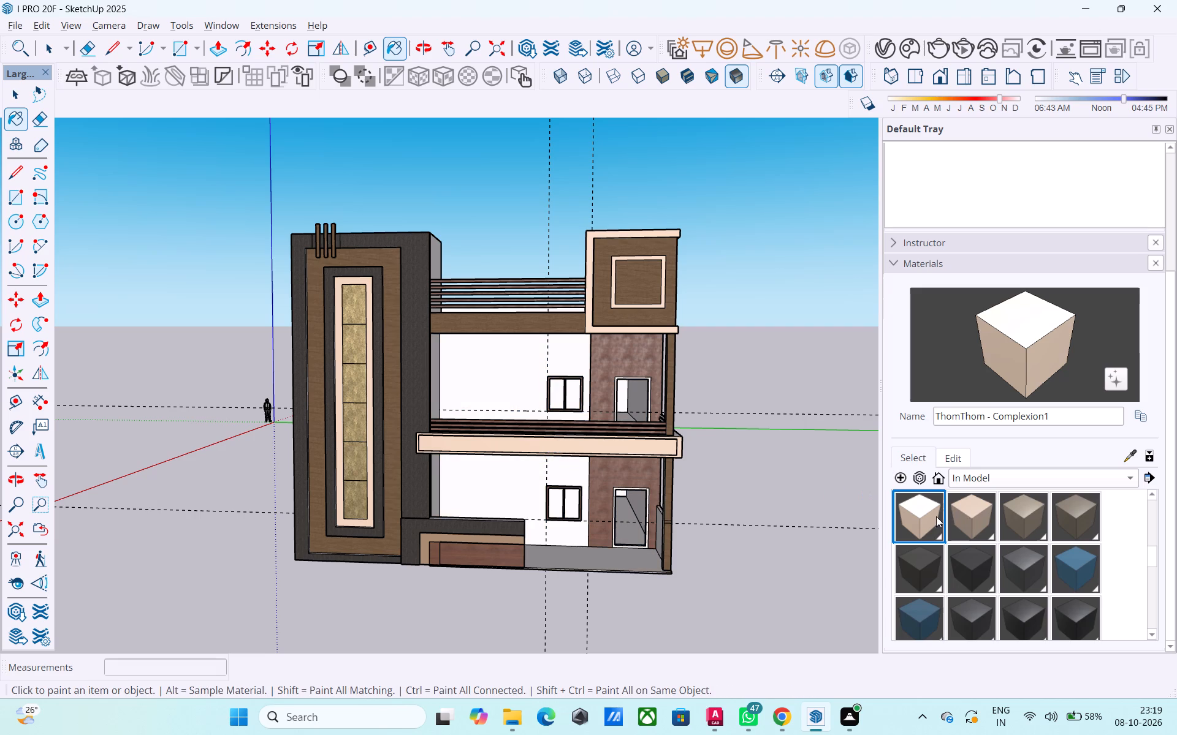
Check the in-model materials for a wall colour and switch the material collection to Solid Colors.
{"action": "scroll", "coordinate": [920, 511], "scroll_direction": "up", "scroll_amount": 1}
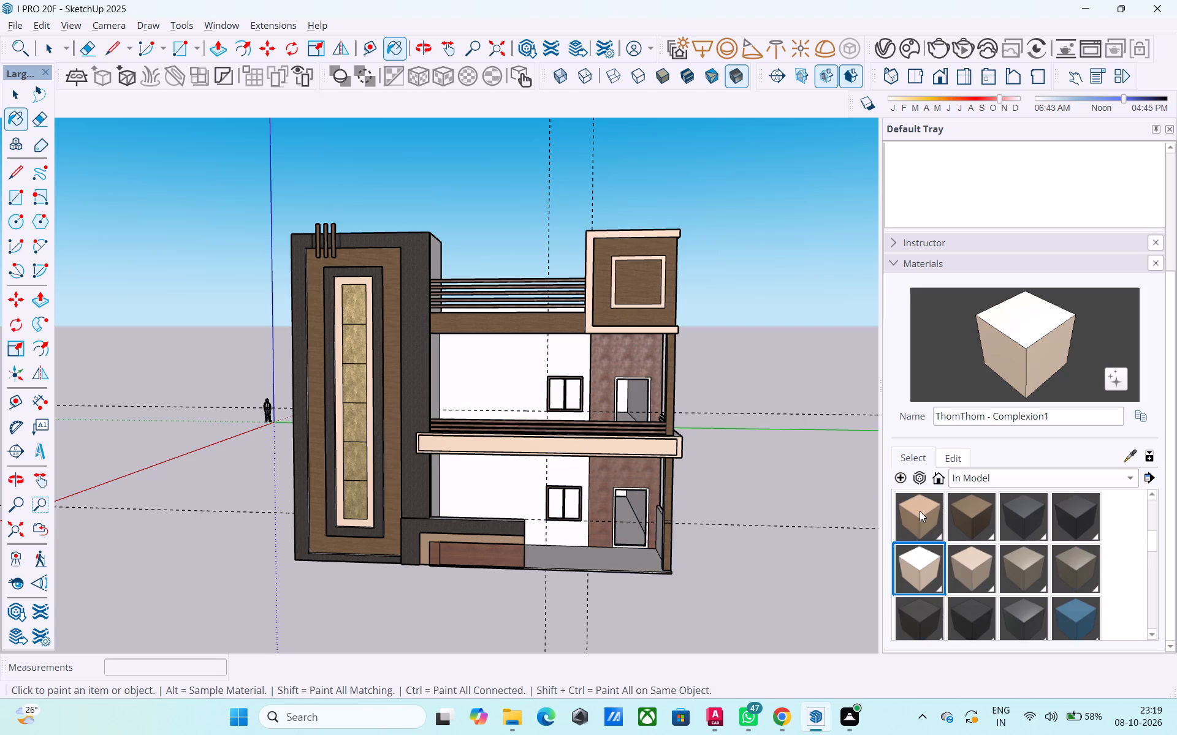
{"action": "scroll", "coordinate": [920, 511], "scroll_direction": "down", "scroll_amount": 3}
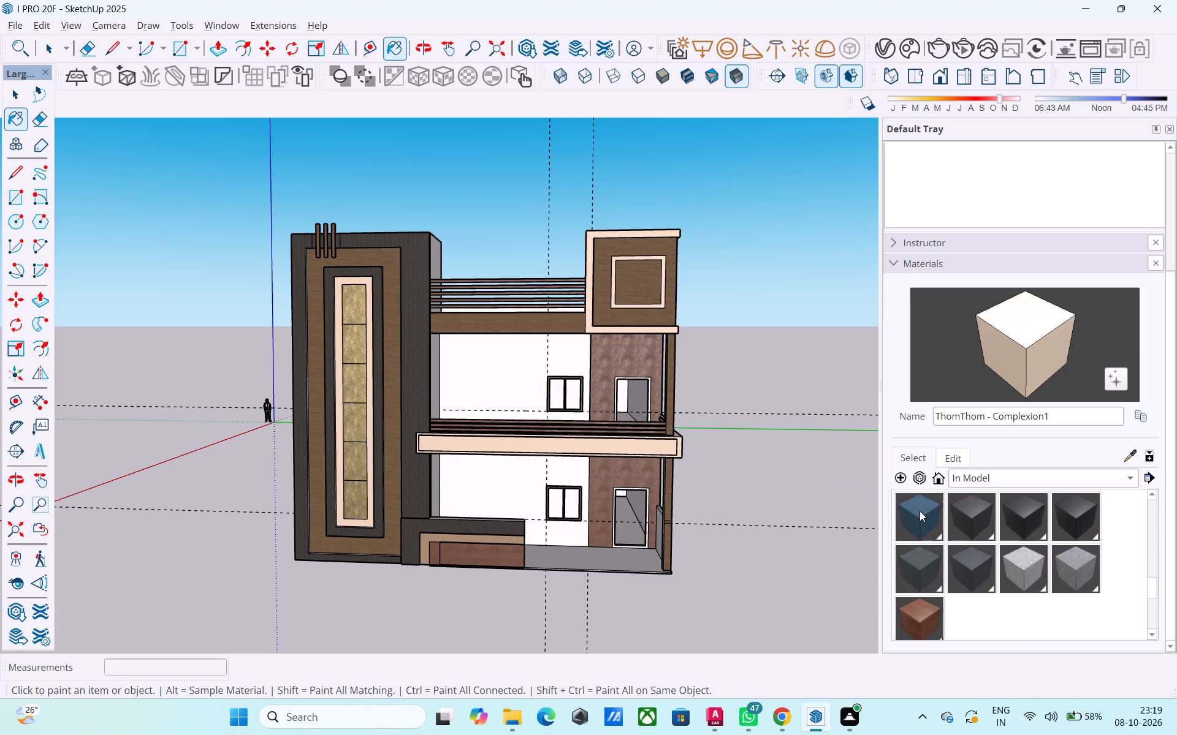
{"action": "scroll", "coordinate": [920, 511], "scroll_direction": "down", "scroll_amount": 2}
{"action": "scroll", "coordinate": [920, 511], "scroll_direction": "up", "scroll_amount": 2}
{"action": "left_click", "coordinate": [977, 481]}
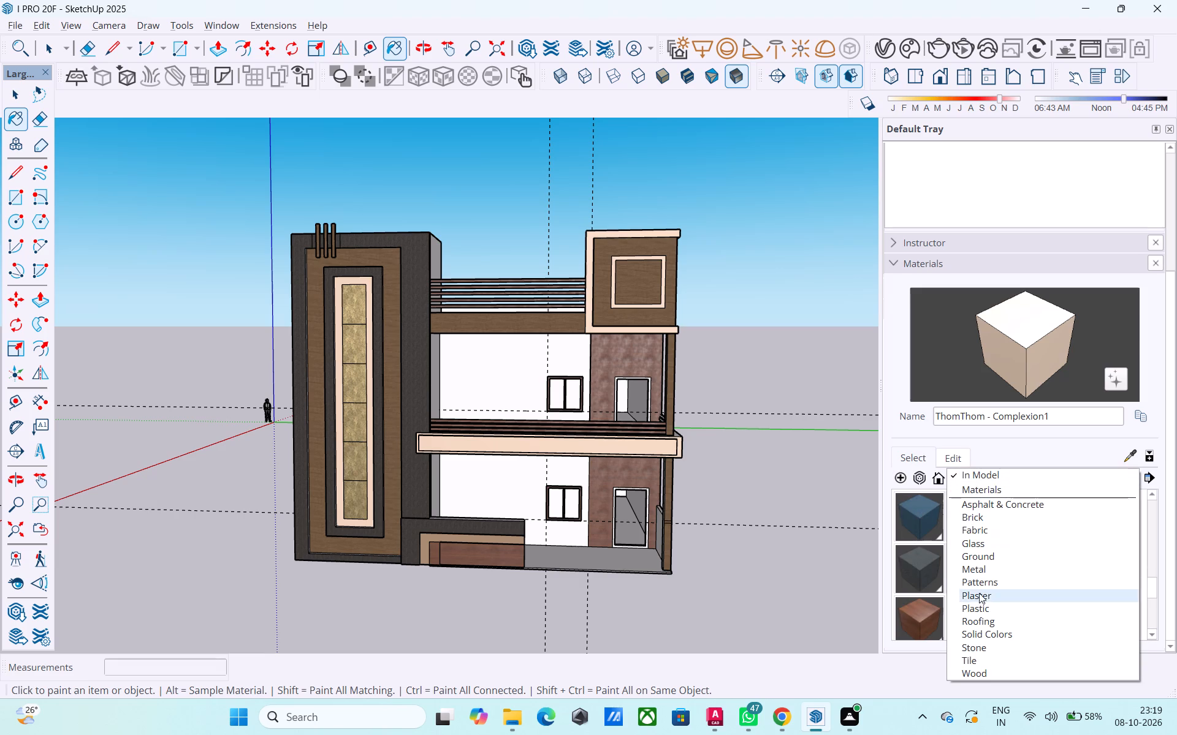
{"action": "left_click", "coordinate": [979, 628]}
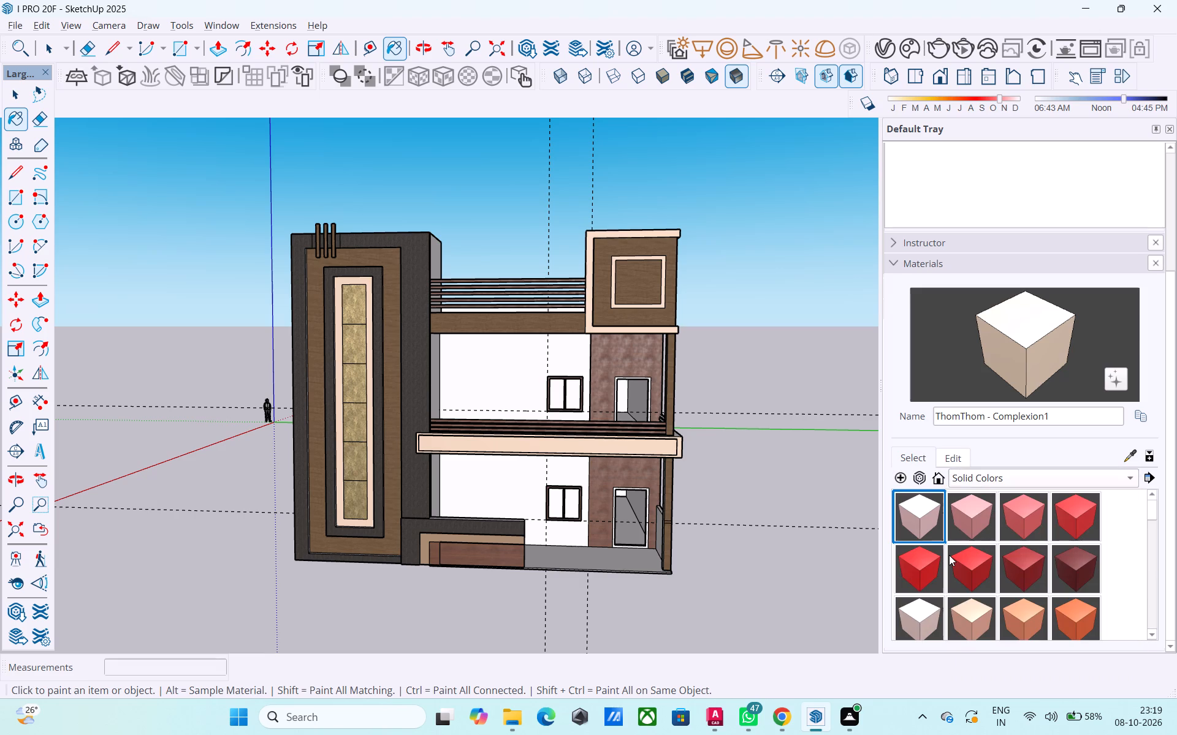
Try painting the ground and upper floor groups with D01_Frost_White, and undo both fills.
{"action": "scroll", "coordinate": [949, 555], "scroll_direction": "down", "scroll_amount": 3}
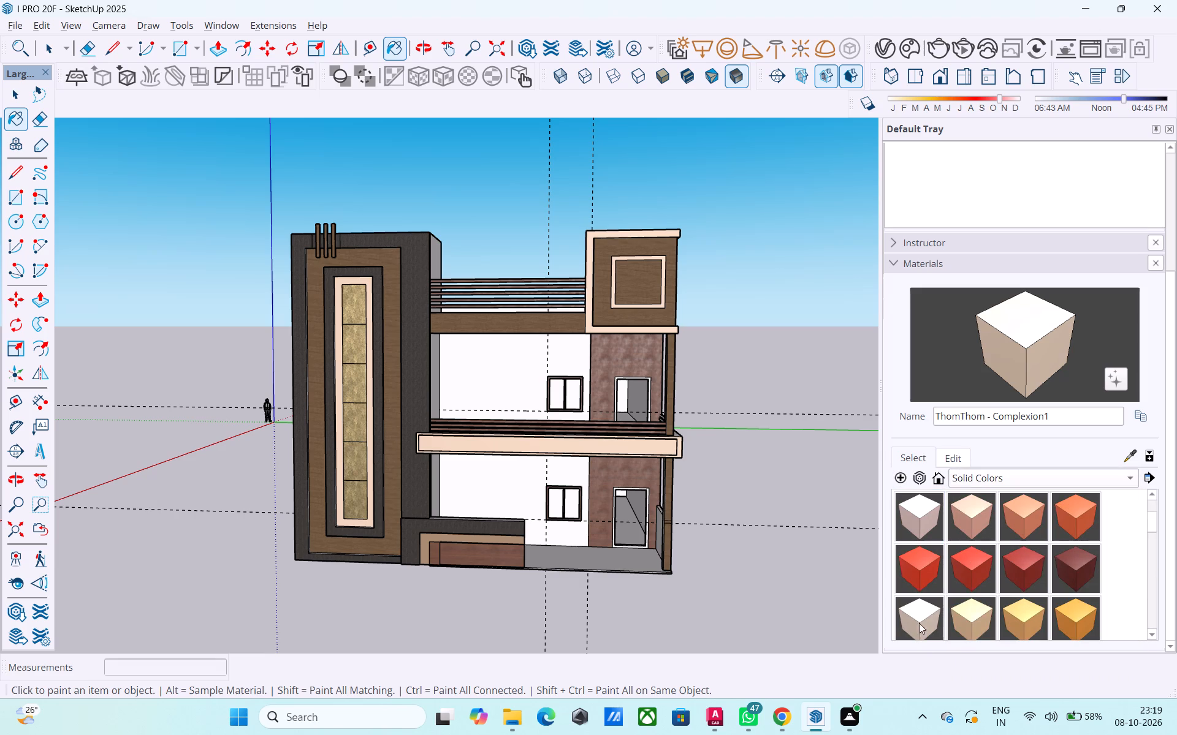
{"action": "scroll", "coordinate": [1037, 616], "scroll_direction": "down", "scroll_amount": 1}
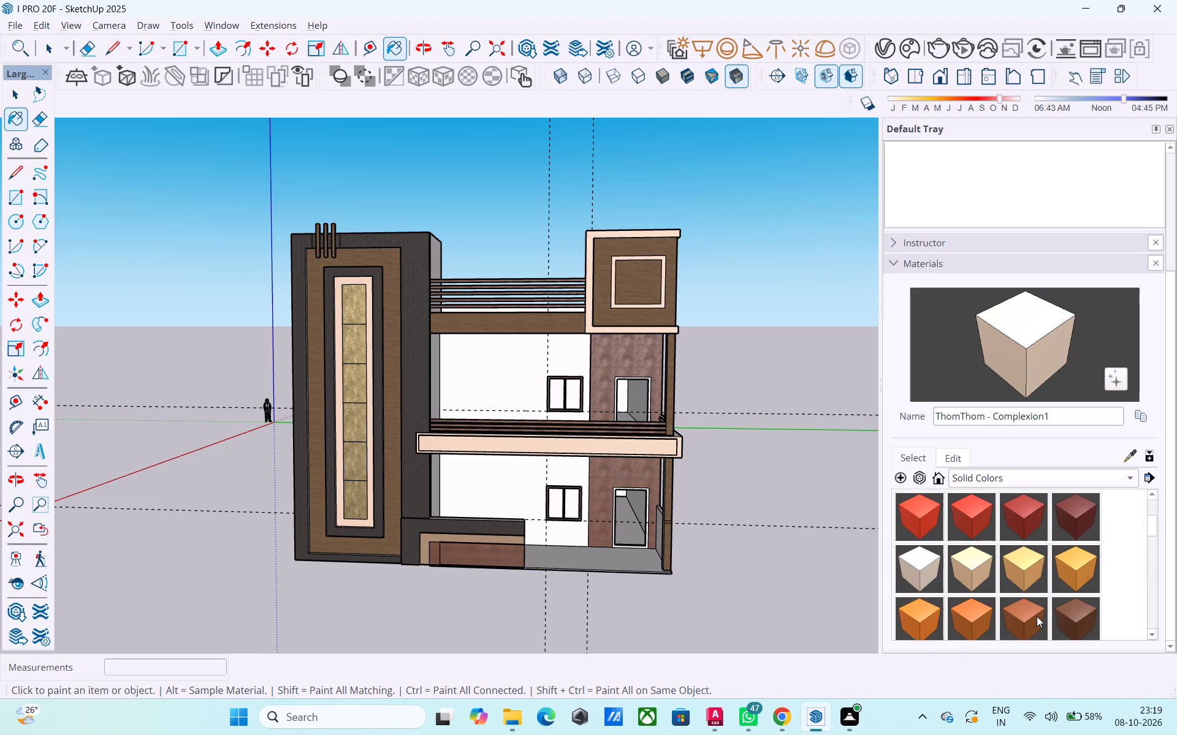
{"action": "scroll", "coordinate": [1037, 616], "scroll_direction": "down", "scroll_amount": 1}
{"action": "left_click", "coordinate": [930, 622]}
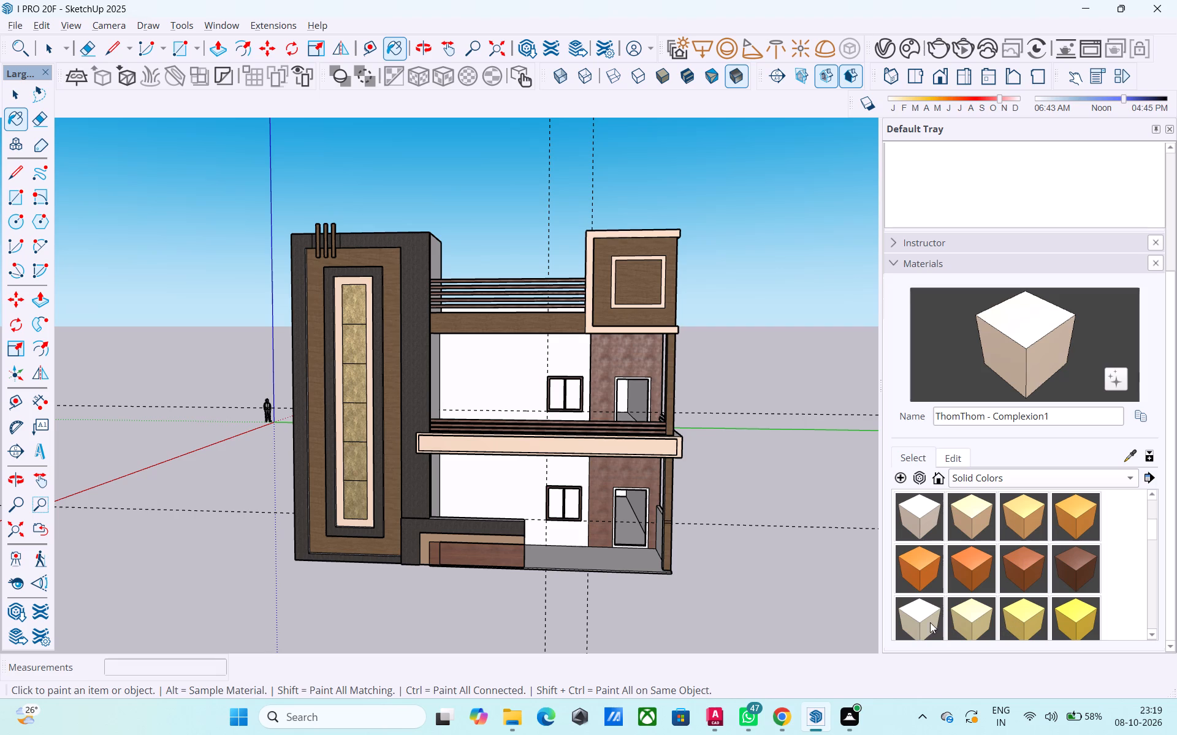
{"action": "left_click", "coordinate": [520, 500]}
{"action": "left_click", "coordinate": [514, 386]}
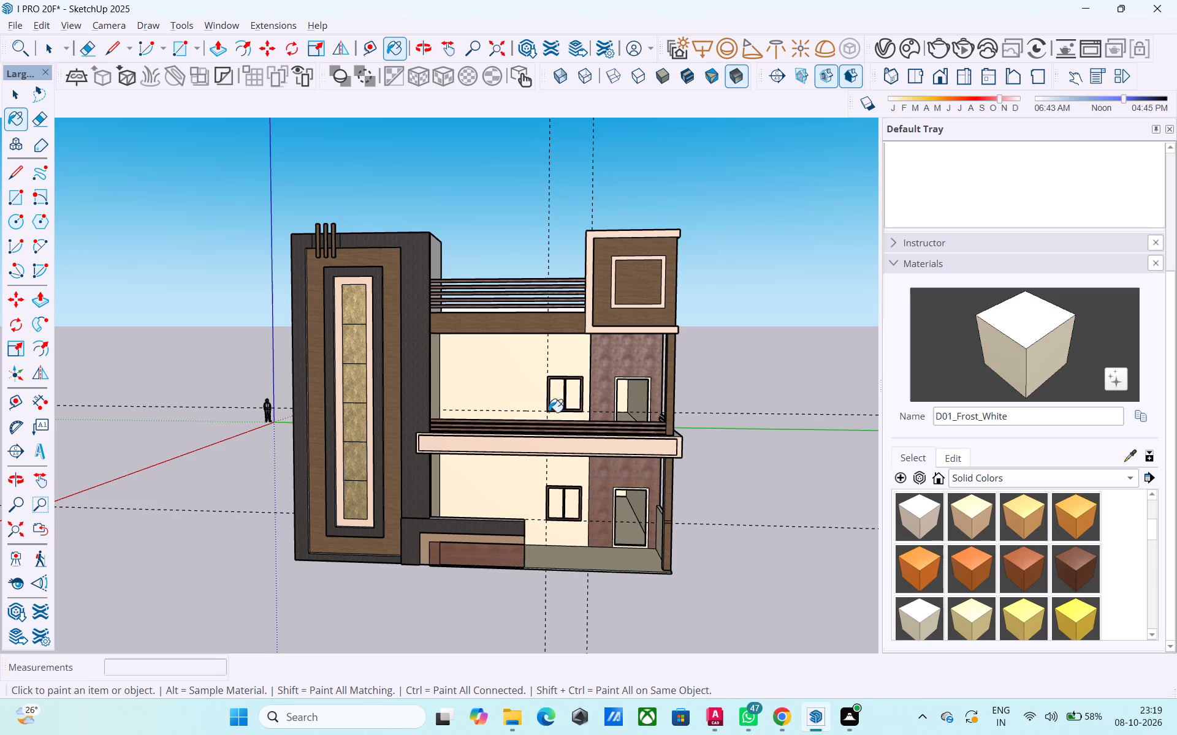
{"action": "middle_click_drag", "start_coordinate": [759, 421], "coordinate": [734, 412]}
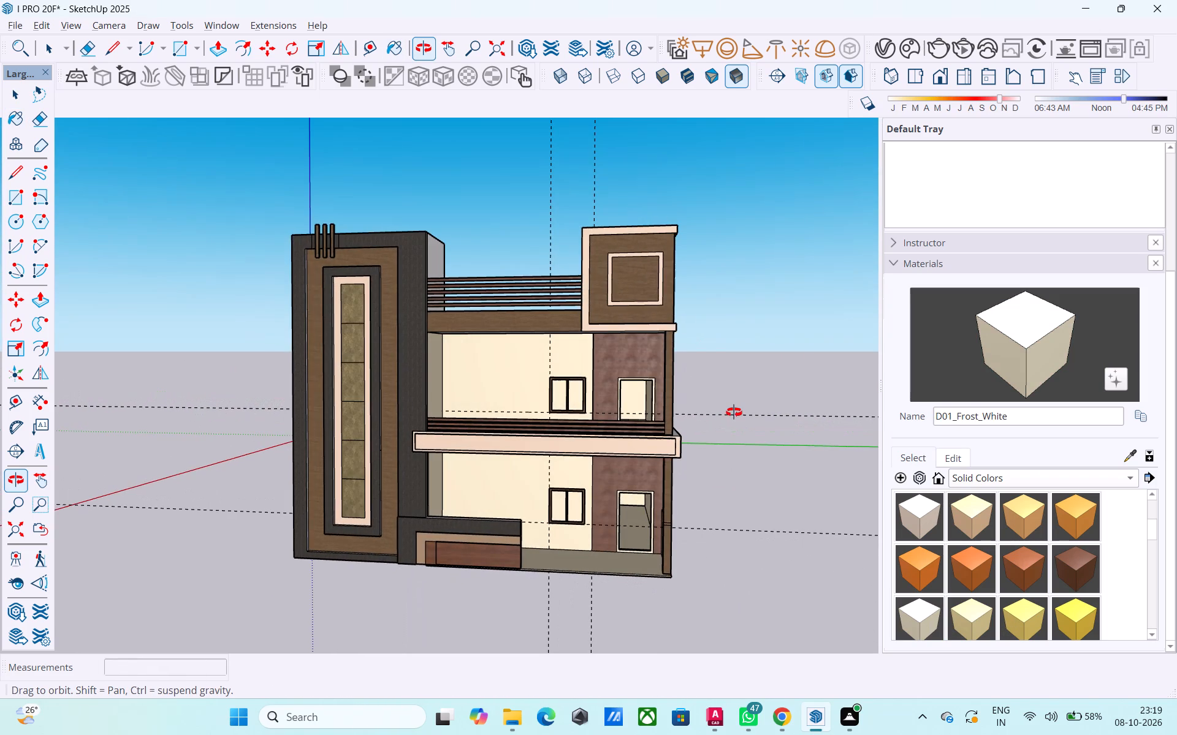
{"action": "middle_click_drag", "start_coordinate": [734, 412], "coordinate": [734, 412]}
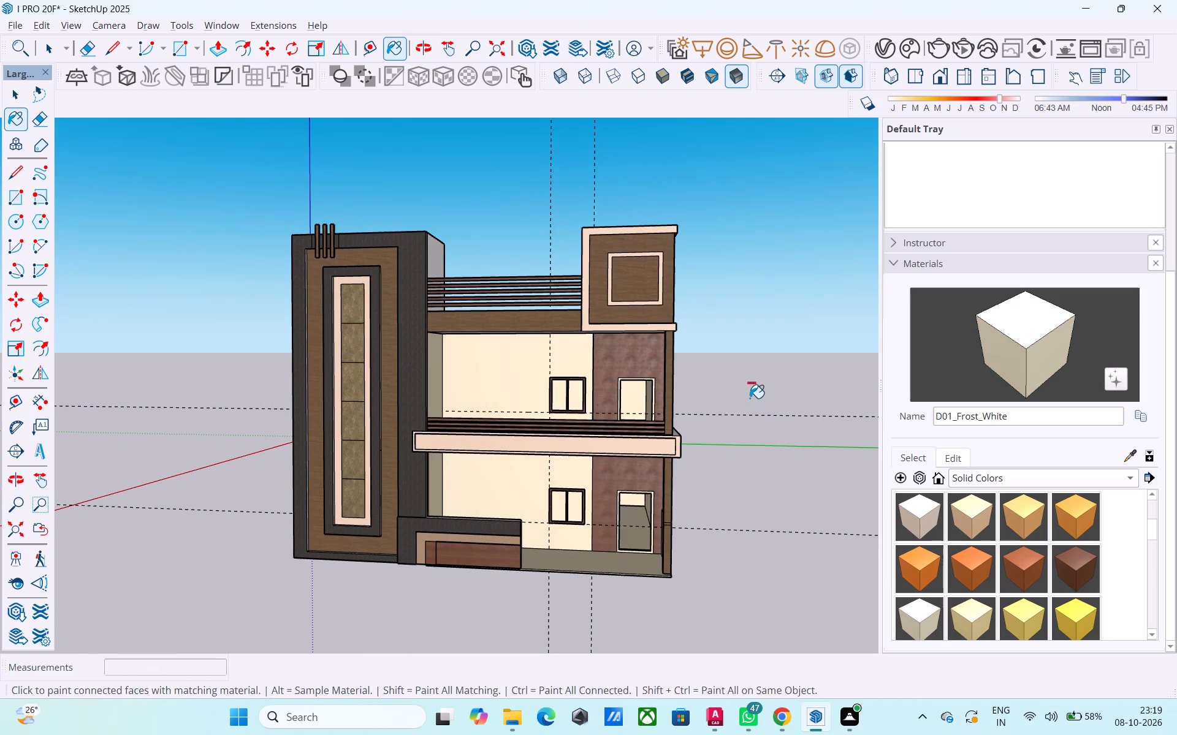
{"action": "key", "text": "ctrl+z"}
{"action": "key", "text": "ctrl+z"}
Inside the upper floor group, paint the front wall face C01_Vanilla_Cream, replace it with D01_Frost_White, and leave the group.
{"action": "key", "text": "space"}
{"action": "double_click", "coordinate": [507, 401]}
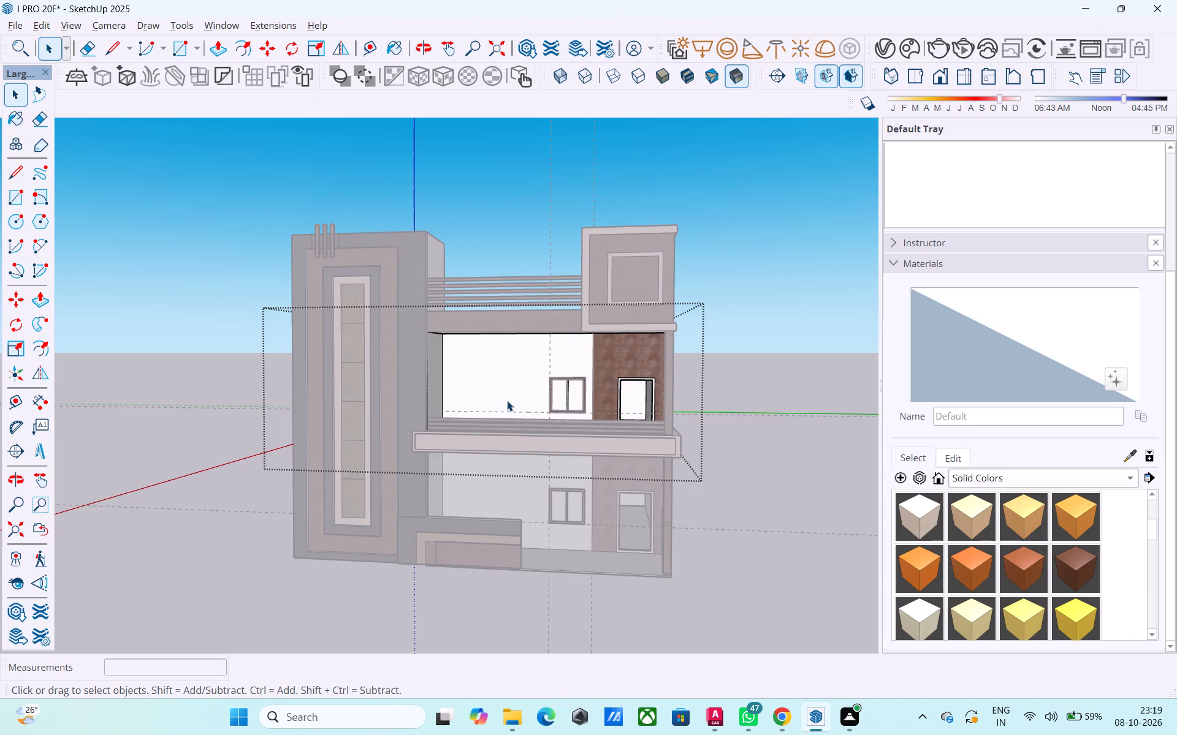
{"action": "left_click", "coordinate": [902, 514]}
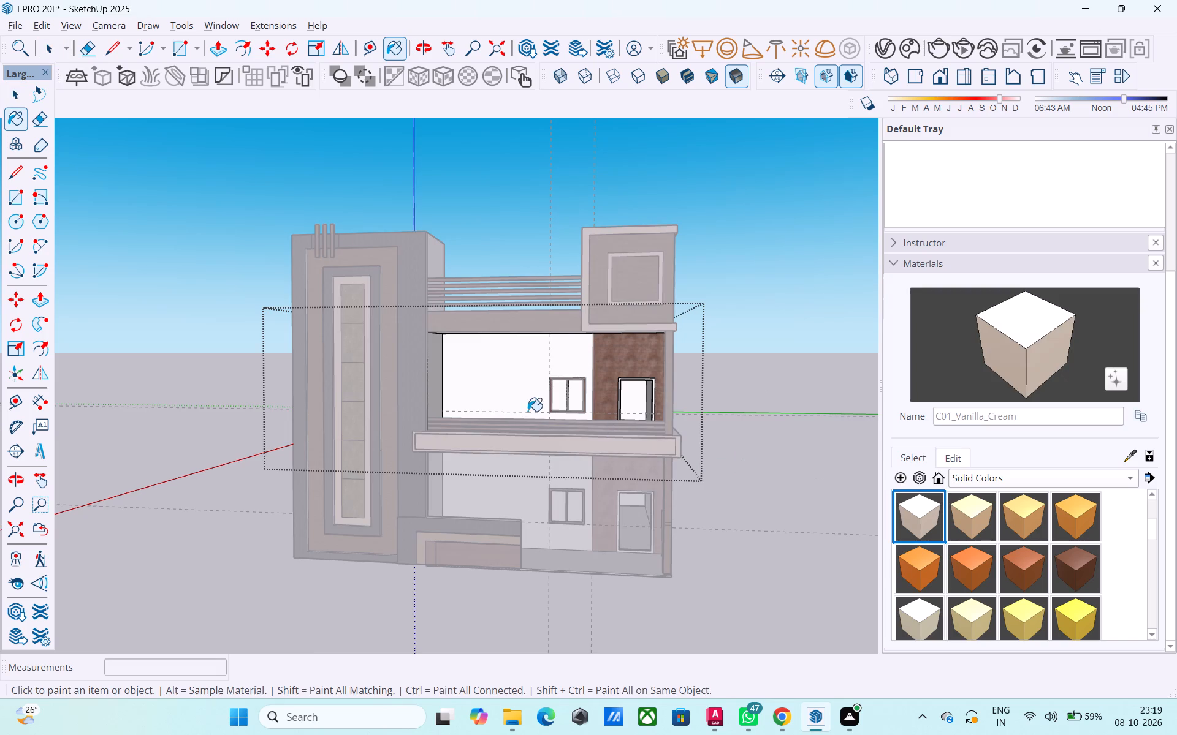
{"action": "left_click", "coordinate": [515, 403]}
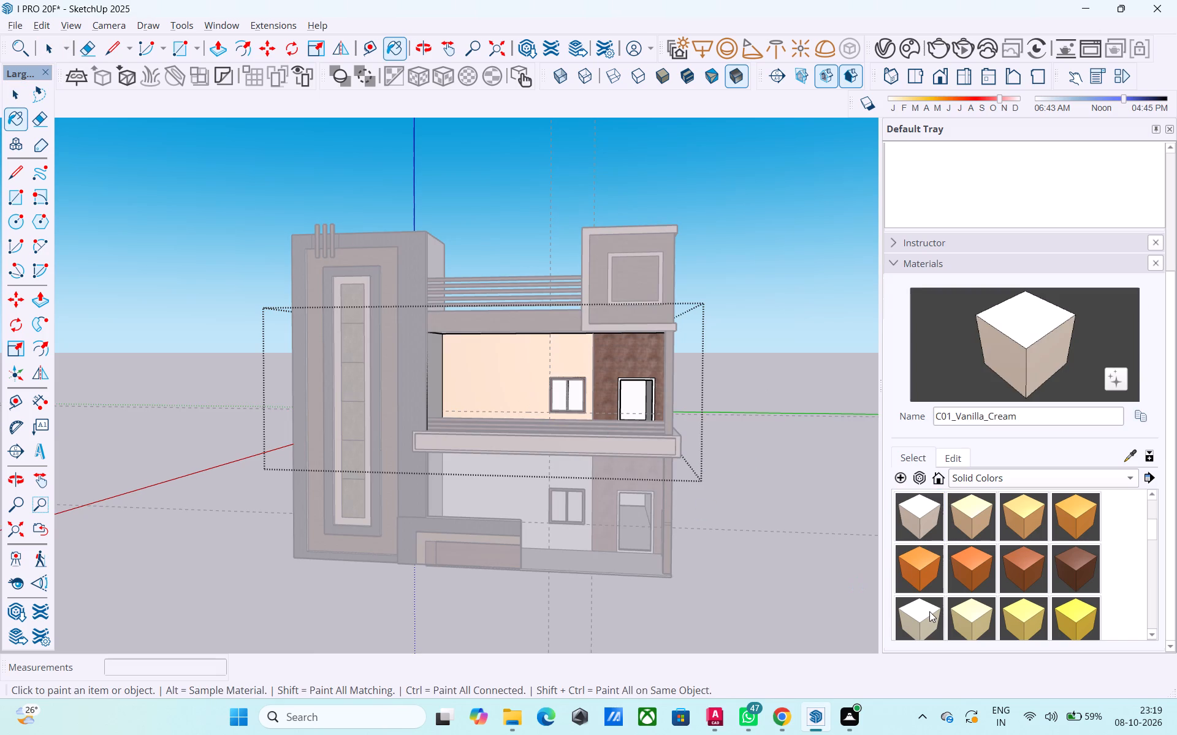
{"action": "left_click", "coordinate": [929, 611]}
{"action": "left_click", "coordinate": [533, 402]}
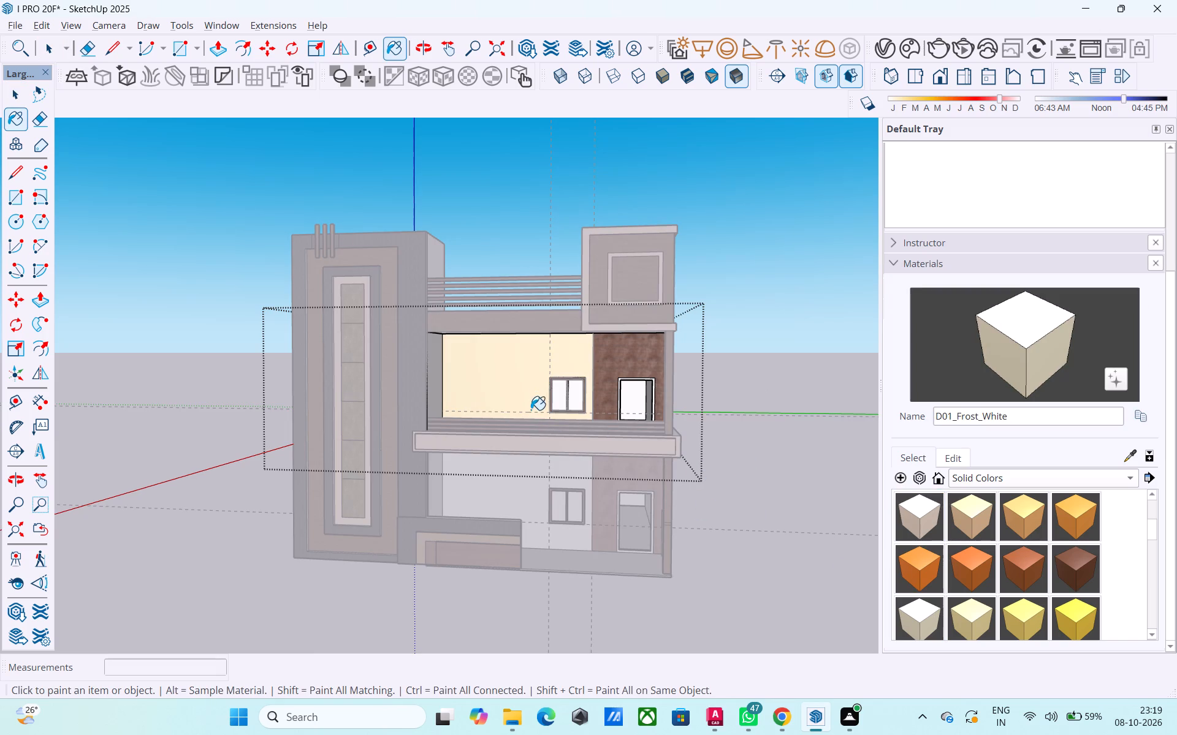
{"action": "key", "text": "space"}
{"action": "left_click", "coordinate": [699, 489]}
Inside the ground floor group, paint only the front wall face with D01_Frost_White and leave the group.
{"action": "double_click", "coordinate": [496, 503]}
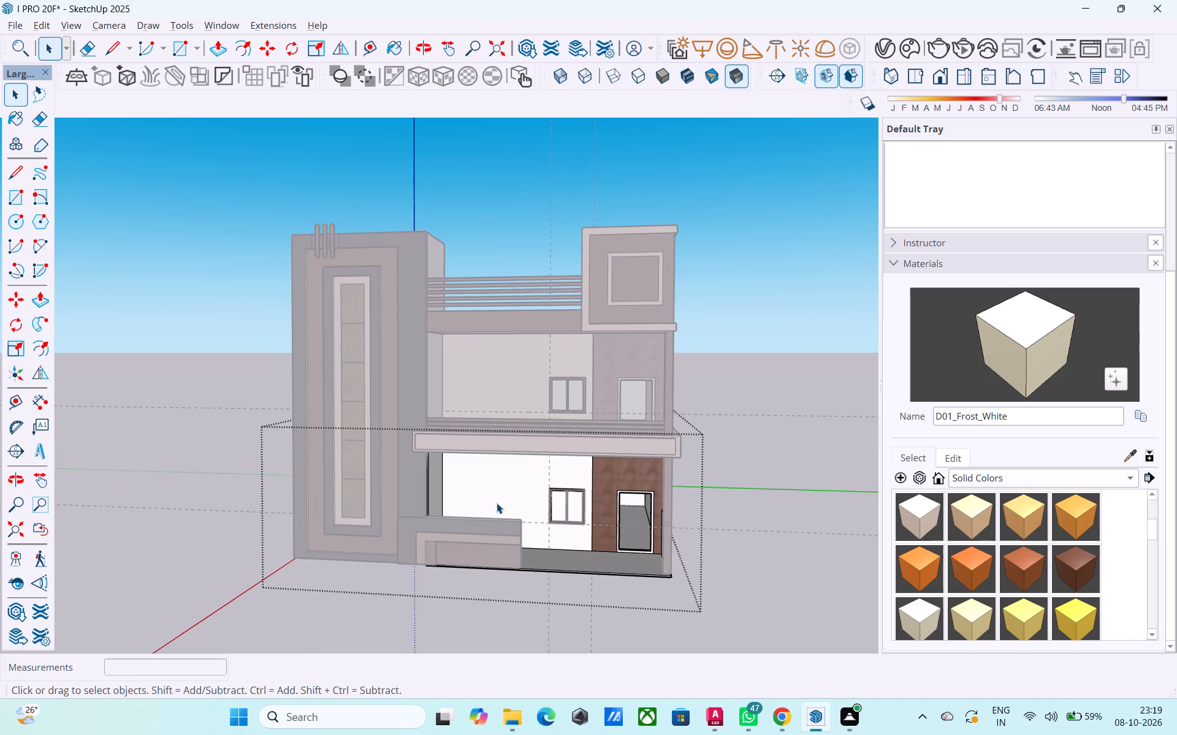
{"action": "left_click", "coordinate": [921, 619]}
{"action": "left_click", "coordinate": [515, 496]}
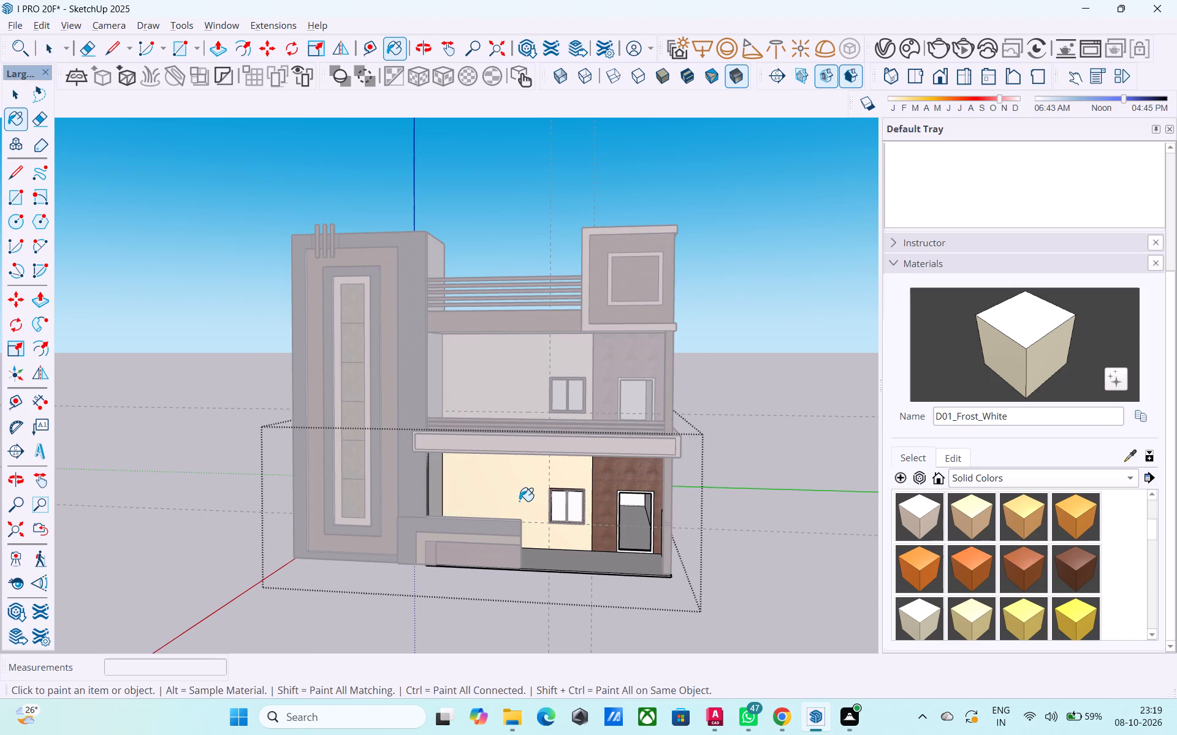
{"action": "key", "text": "space"}
{"action": "left_click", "coordinate": [780, 501]}
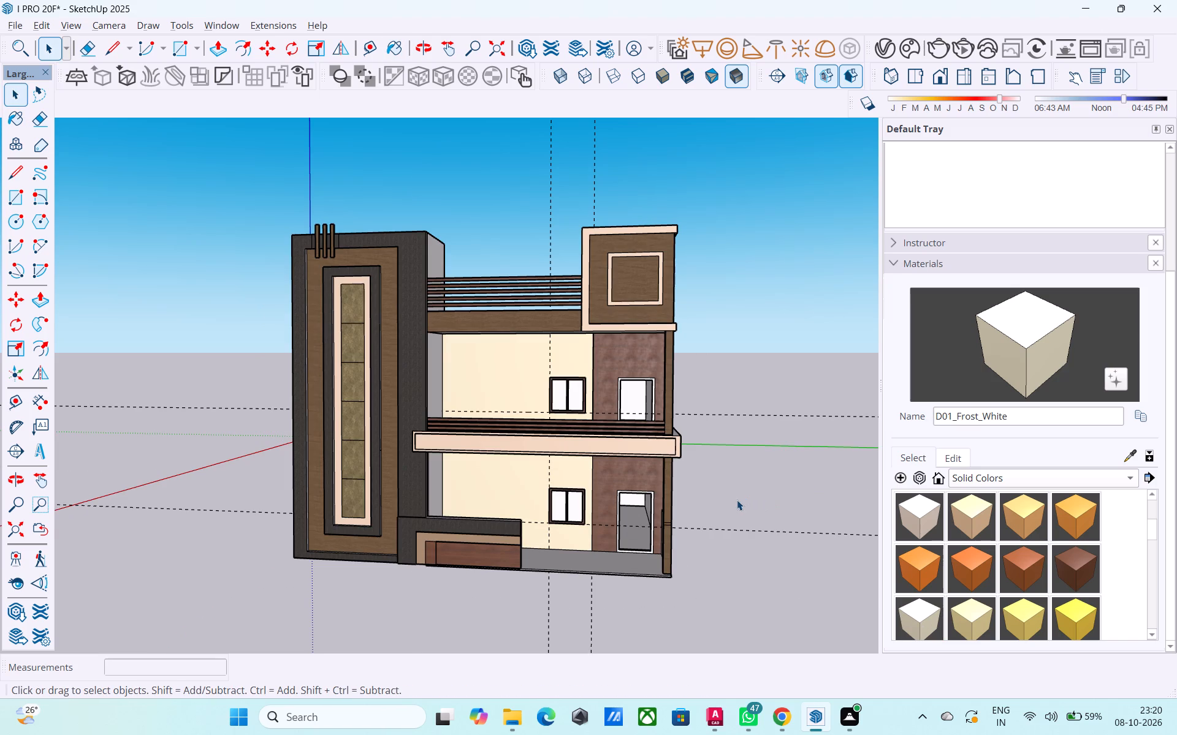
Inside the balcony railing's group, copy the top front rail's face and edges straight up by about 8 3/16".
{"action": "middle_click_drag", "start_coordinate": [569, 504], "coordinate": [654, 514]}
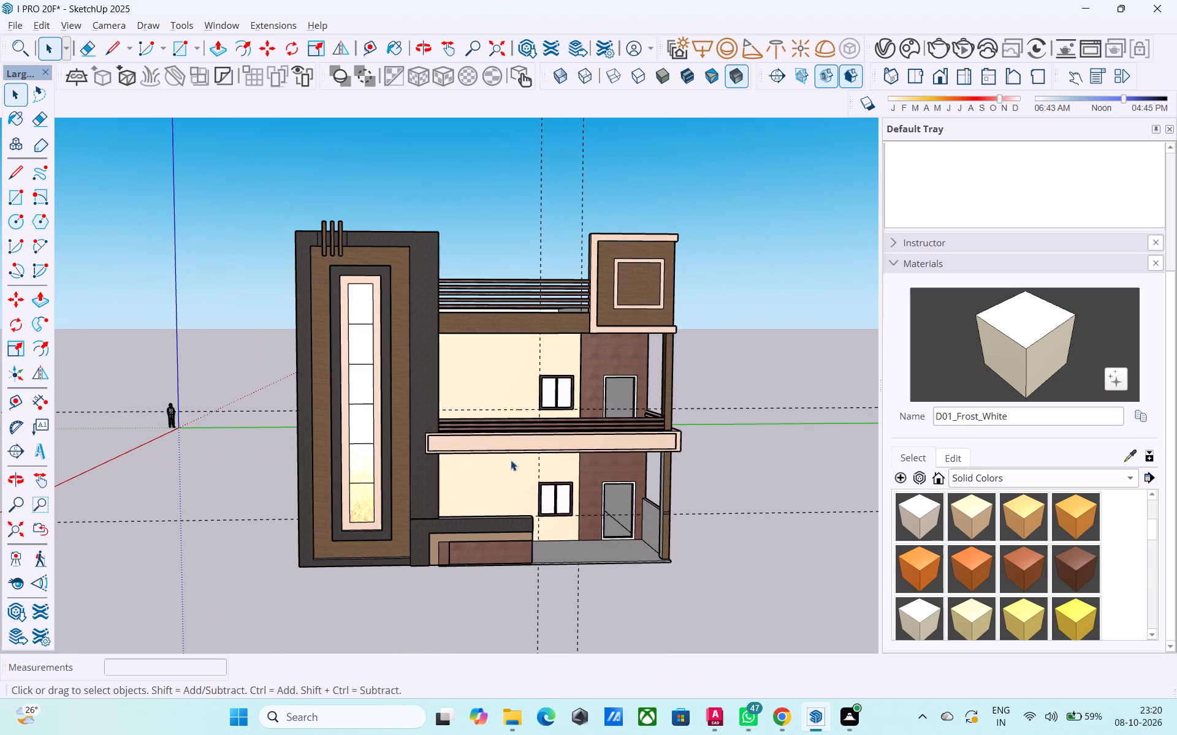
{"action": "middle_click_drag", "start_coordinate": [482, 420], "coordinate": [564, 437]}
{"action": "scroll", "coordinate": [576, 428], "scroll_direction": "up", "scroll_amount": 14}
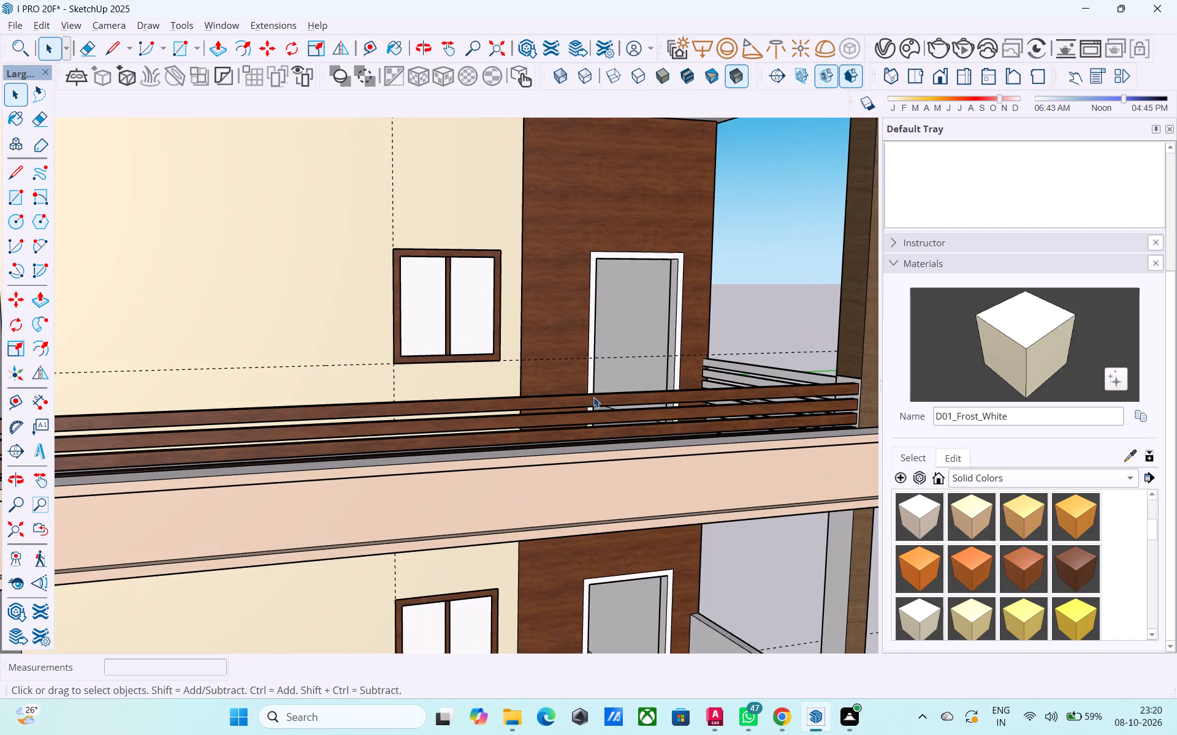
{"action": "middle_click_drag", "start_coordinate": [599, 398], "coordinate": [782, 391]}
{"action": "scroll", "coordinate": [783, 390], "scroll_direction": "up", "scroll_amount": 4}
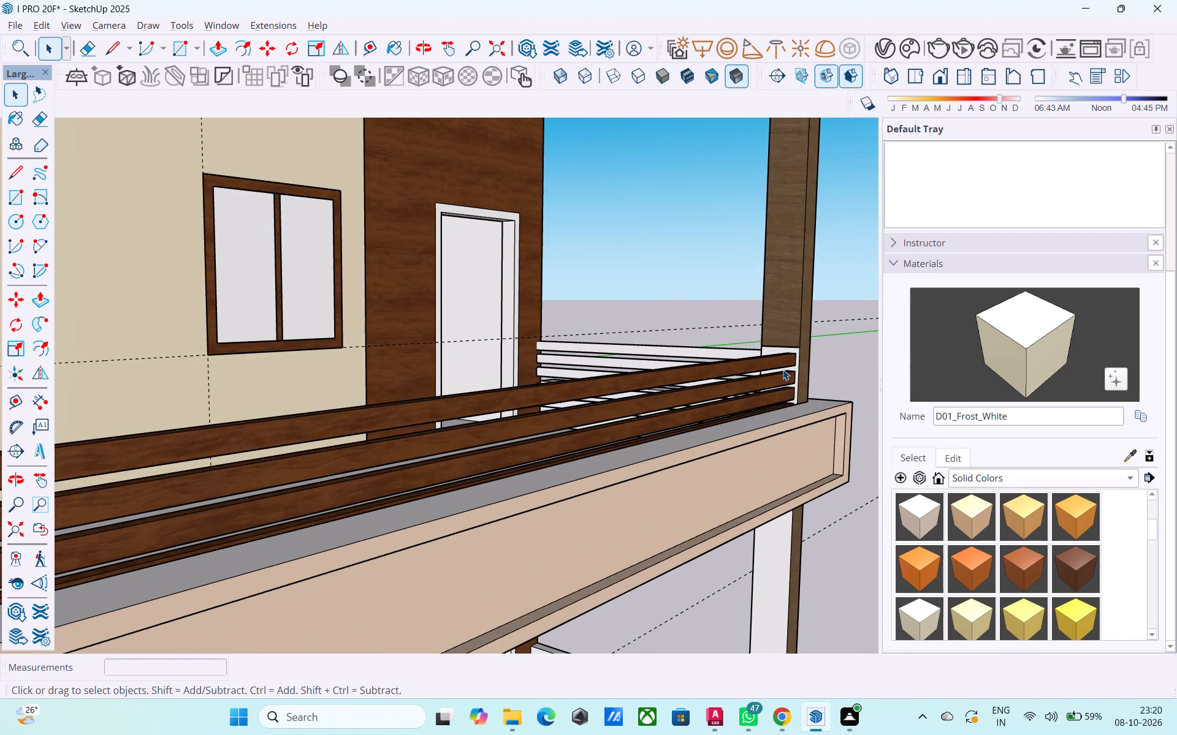
{"action": "left_click", "coordinate": [779, 360]}
{"action": "scroll", "coordinate": [779, 360], "scroll_direction": "up", "scroll_amount": 1}
{"action": "double_click", "coordinate": [779, 360]}
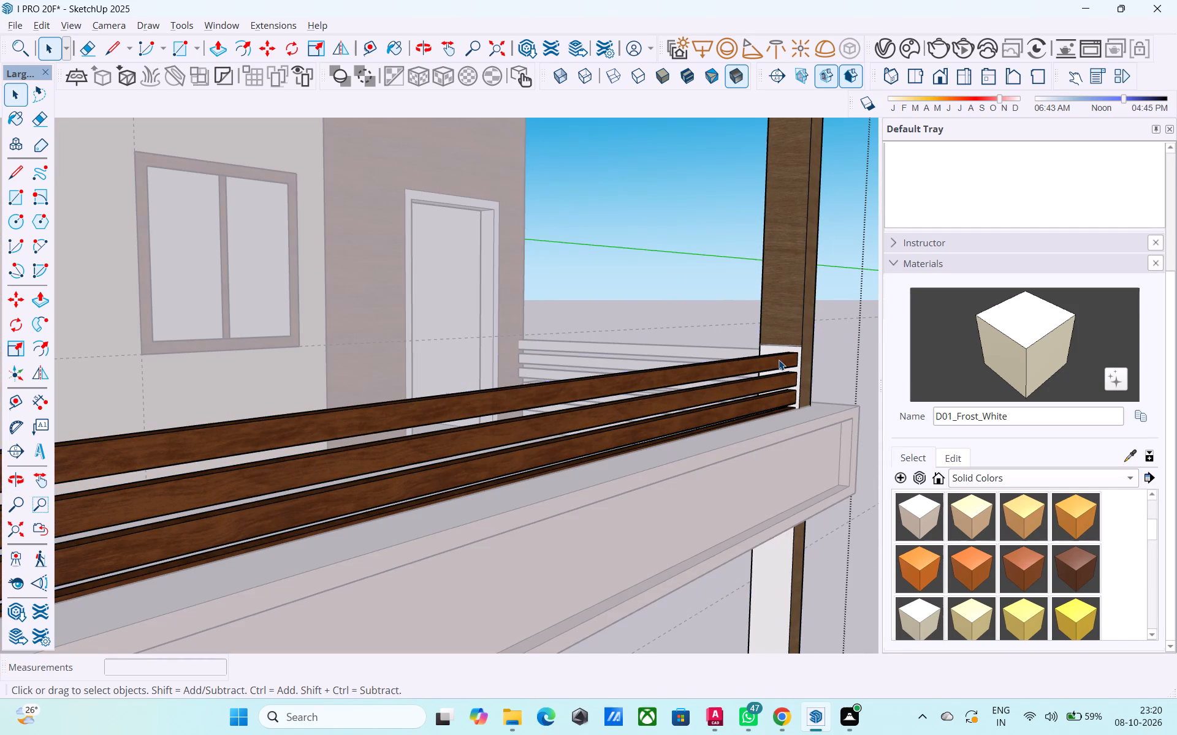
{"action": "left_click", "coordinate": [779, 360]}
{"action": "triple_click", "coordinate": [779, 360]}
{"action": "left_click", "coordinate": [779, 360]}
{"action": "left_click", "coordinate": [781, 331]}
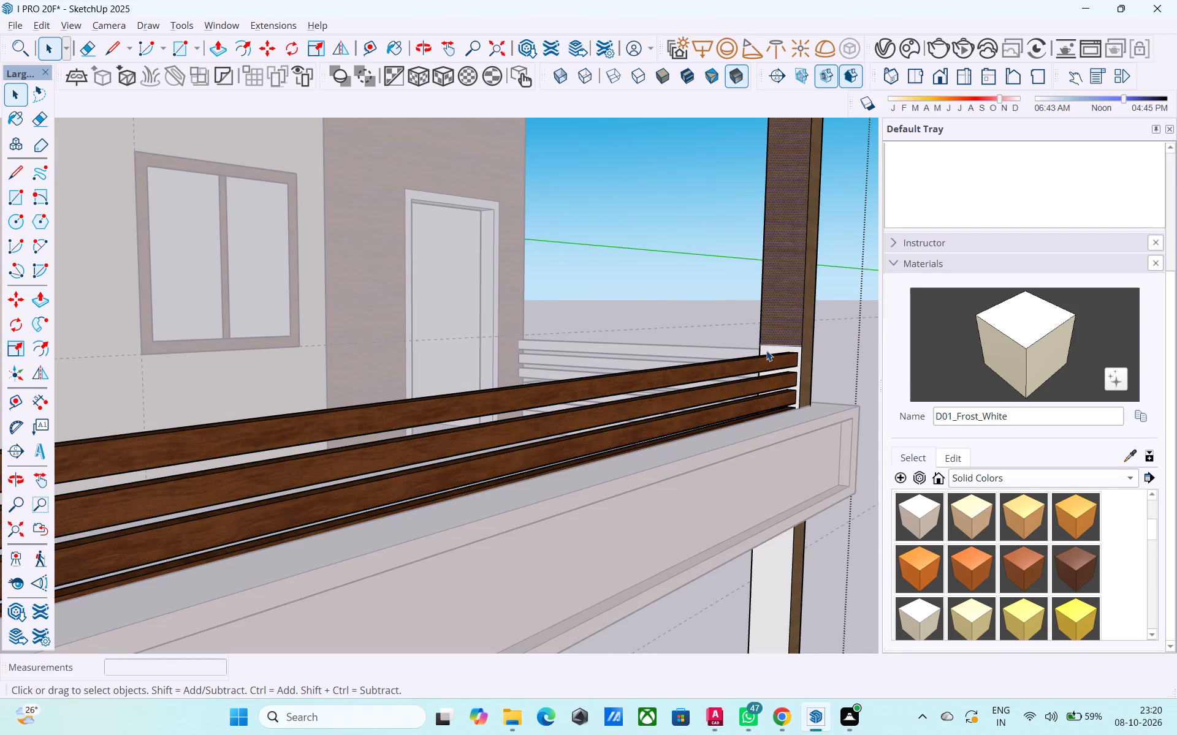
{"action": "double_click", "coordinate": [763, 357]}
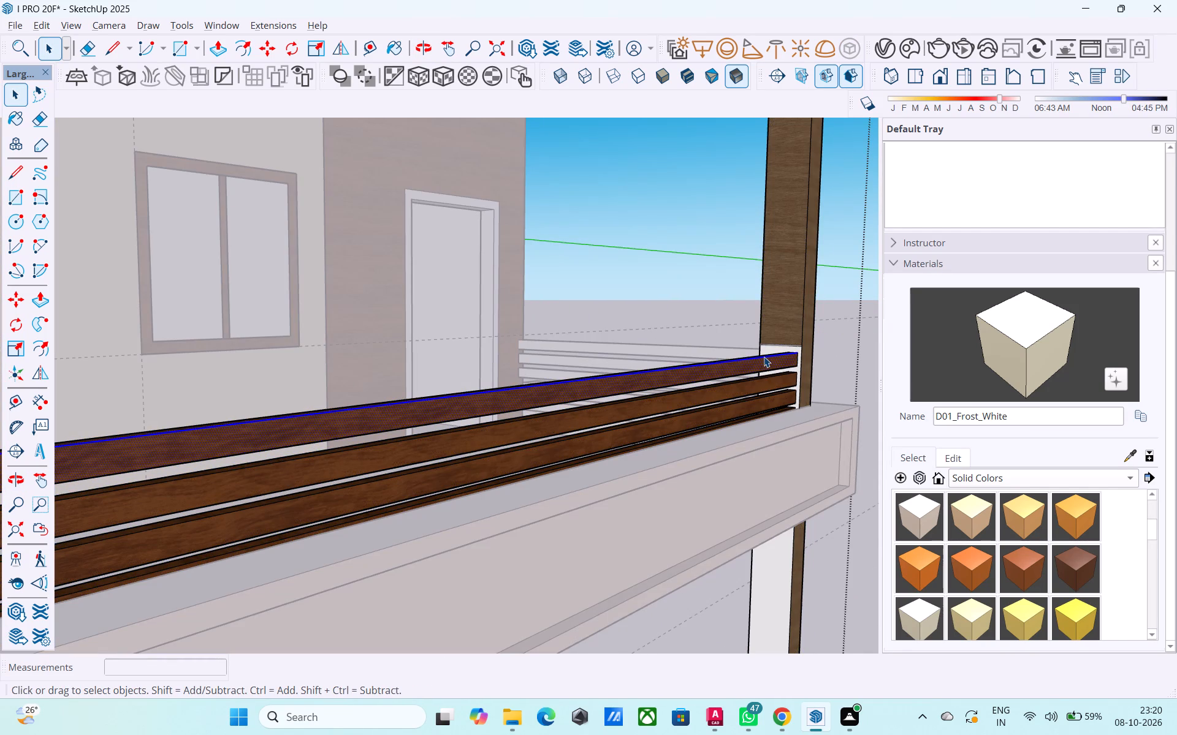
{"action": "key", "text": "m"}
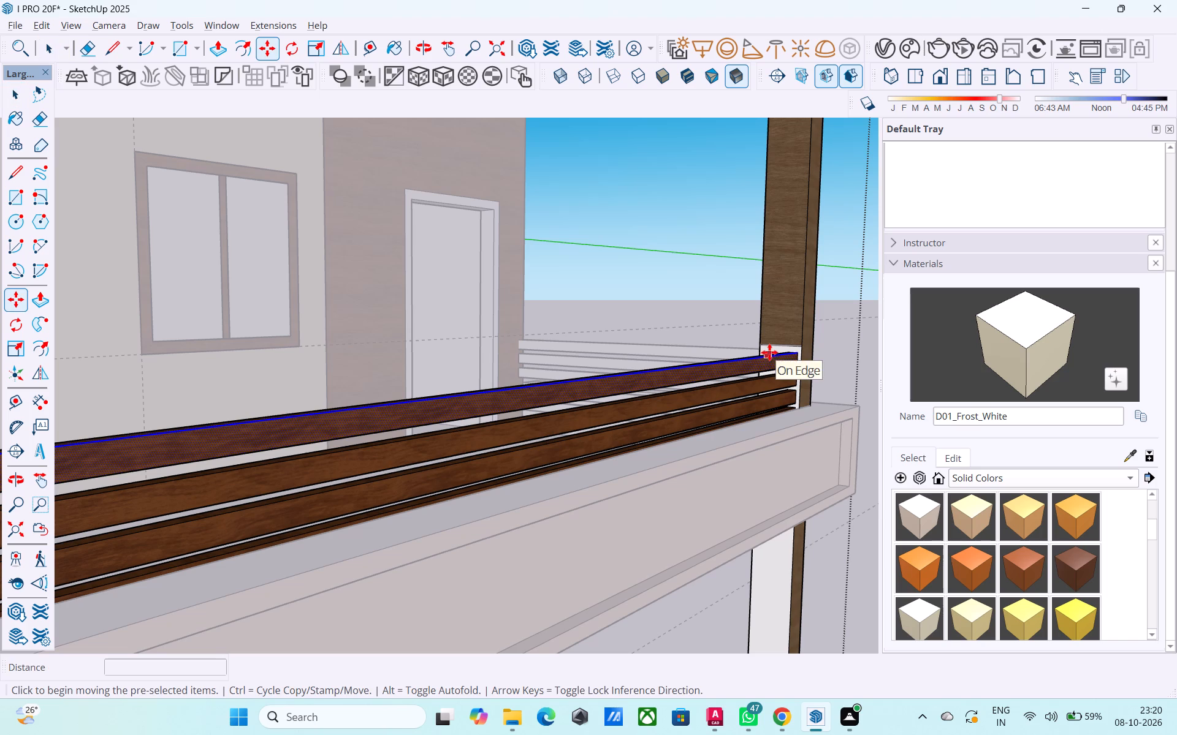
{"action": "left_click", "coordinate": [771, 355]}
{"action": "scroll", "coordinate": [779, 288], "scroll_direction": "down", "scroll_amount": 3}
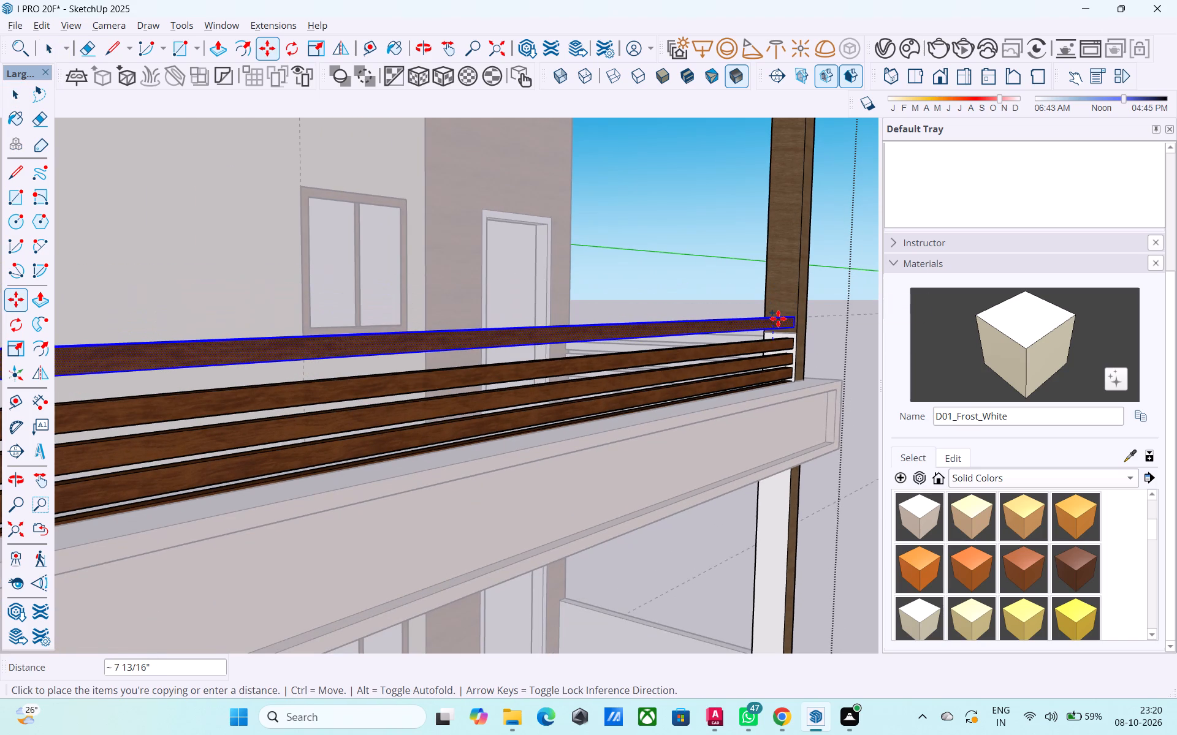
{"action": "left_click", "coordinate": [777, 317]}
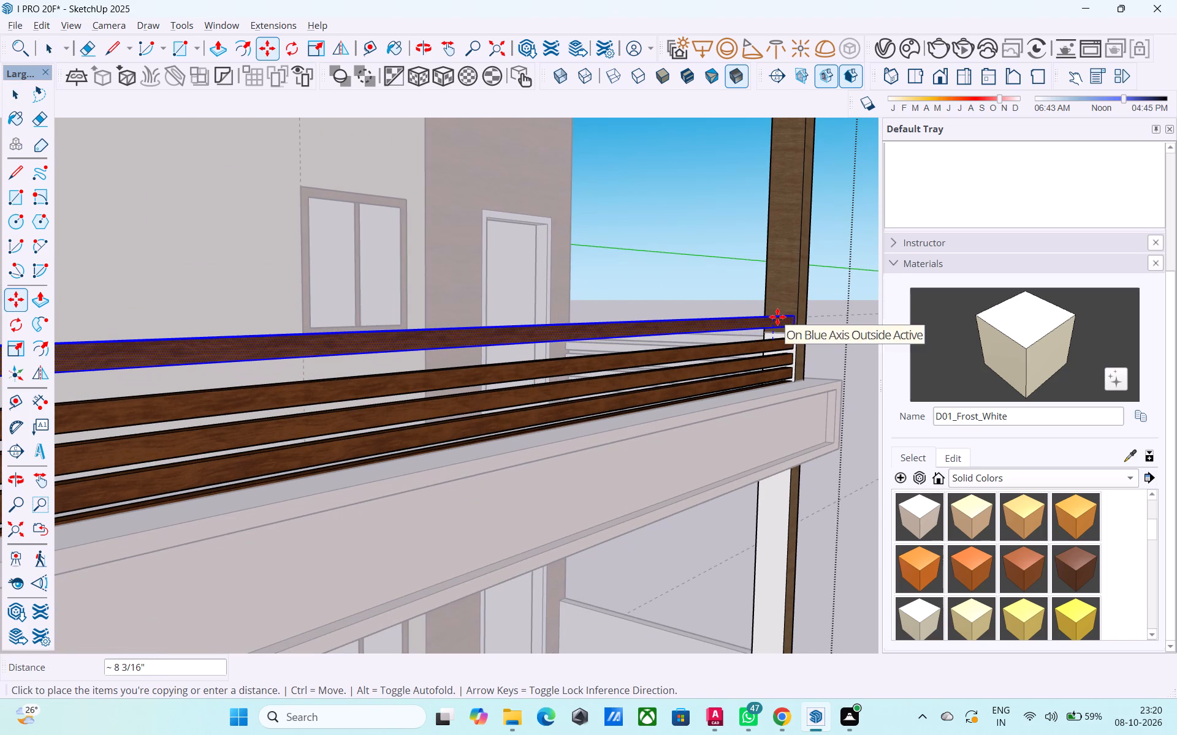
Copy the top front balcony rail straight up two more times, the upper copy about 1' 5 11/16" above it, and leave the group.
{"action": "key", "text": "m"}
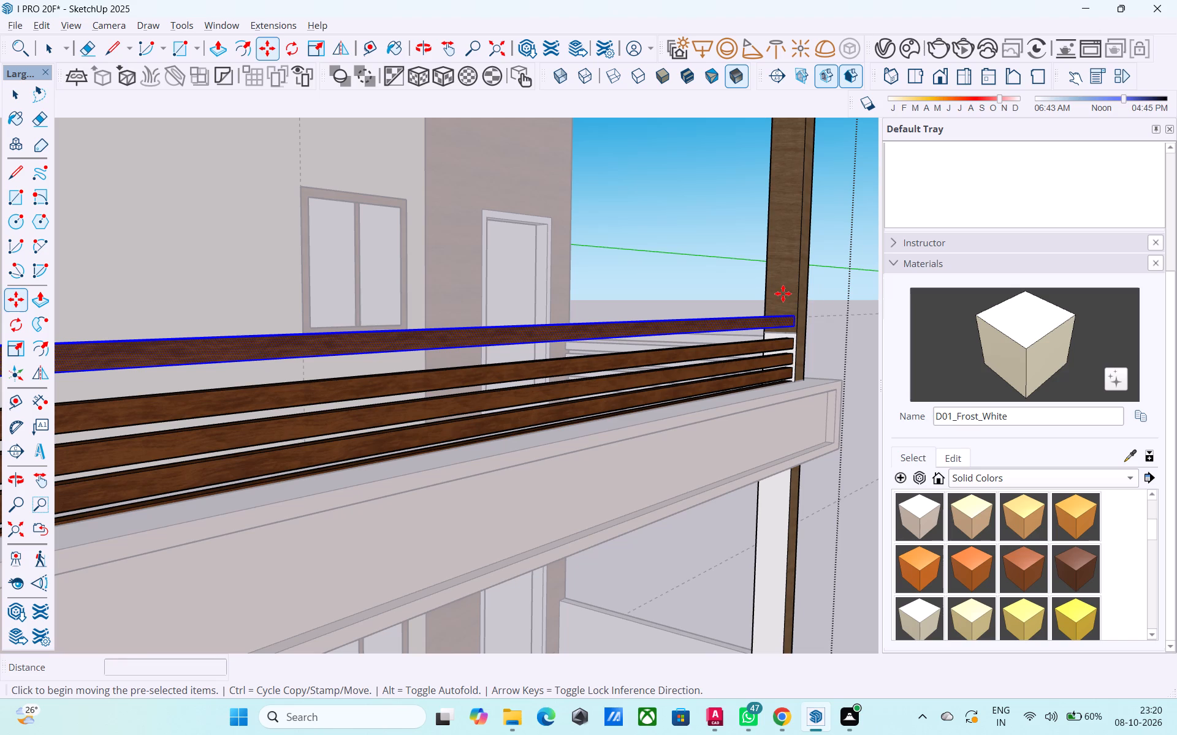
{"action": "left_click", "coordinate": [784, 317]}
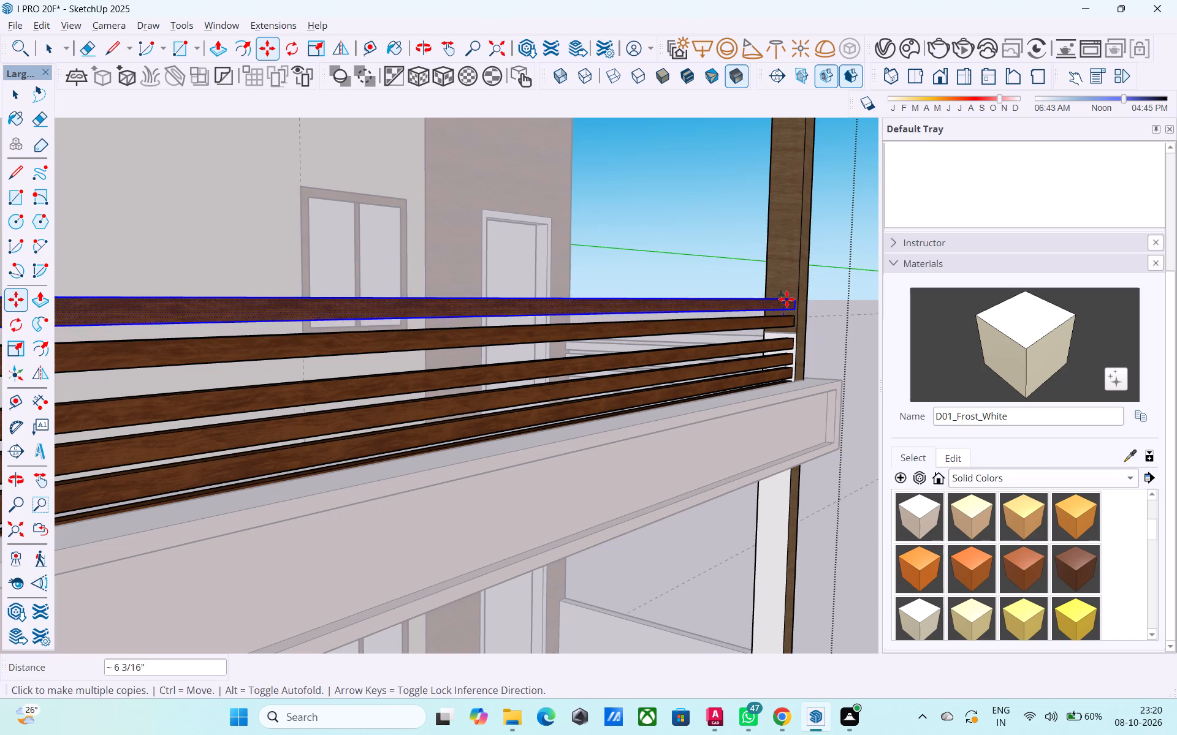
{"action": "left_click", "coordinate": [787, 293]}
{"action": "left_click", "coordinate": [783, 267]}
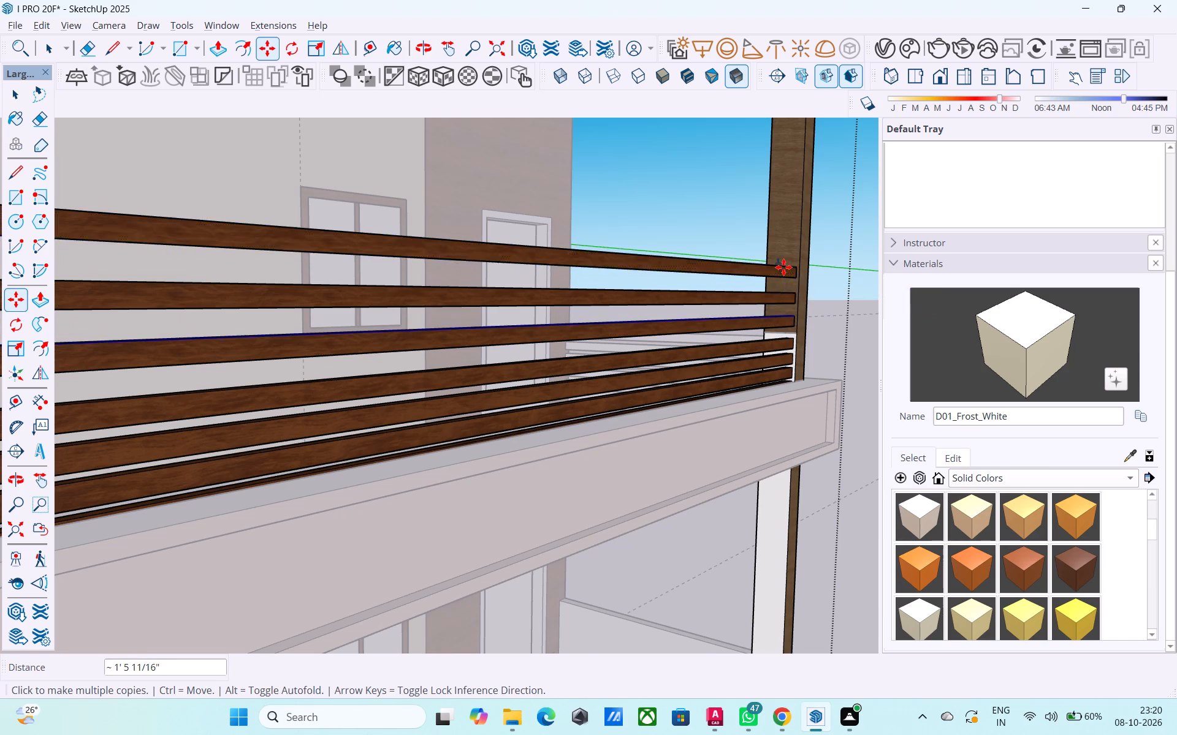
{"action": "scroll", "coordinate": [782, 289], "scroll_direction": "down", "scroll_amount": 2}
{"action": "middle_click_drag", "start_coordinate": [779, 296], "coordinate": [638, 330]}
{"action": "scroll", "coordinate": [570, 353], "scroll_direction": "down", "scroll_amount": 8}
{"action": "middle_click_drag", "start_coordinate": [704, 382], "coordinate": [487, 367]}
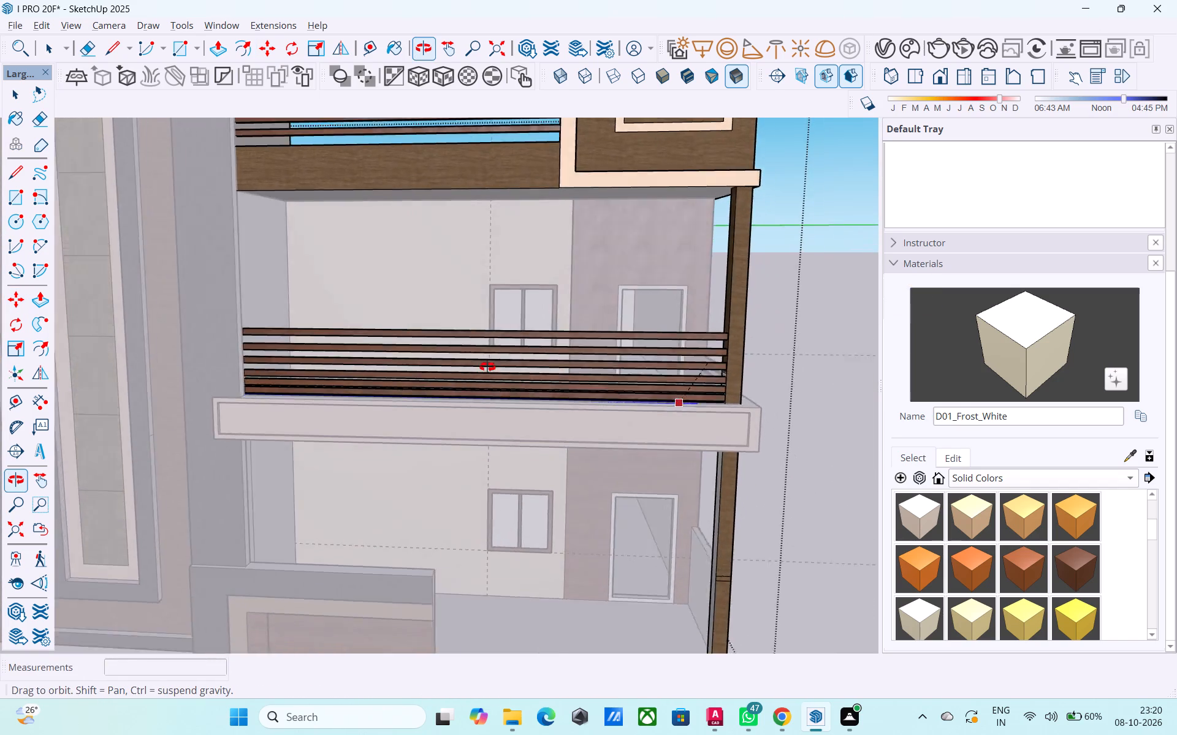
{"action": "middle_click_drag", "start_coordinate": [487, 367], "coordinate": [484, 366]}
{"action": "scroll", "coordinate": [499, 374], "scroll_direction": "down", "scroll_amount": 4}
{"action": "middle_click_drag", "start_coordinate": [522, 388], "coordinate": [617, 429]}
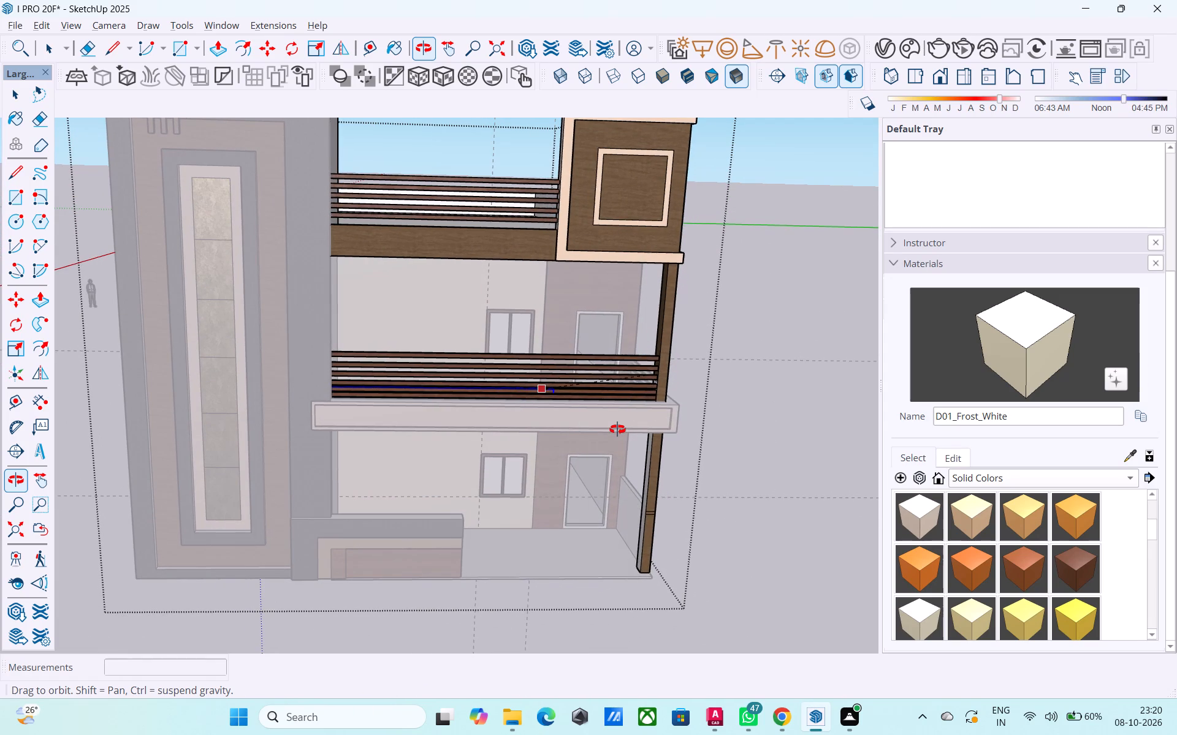
{"action": "middle_click_drag", "start_coordinate": [617, 429], "coordinate": [617, 402]}
{"action": "middle_click_drag", "start_coordinate": [617, 402], "coordinate": [612, 422]}
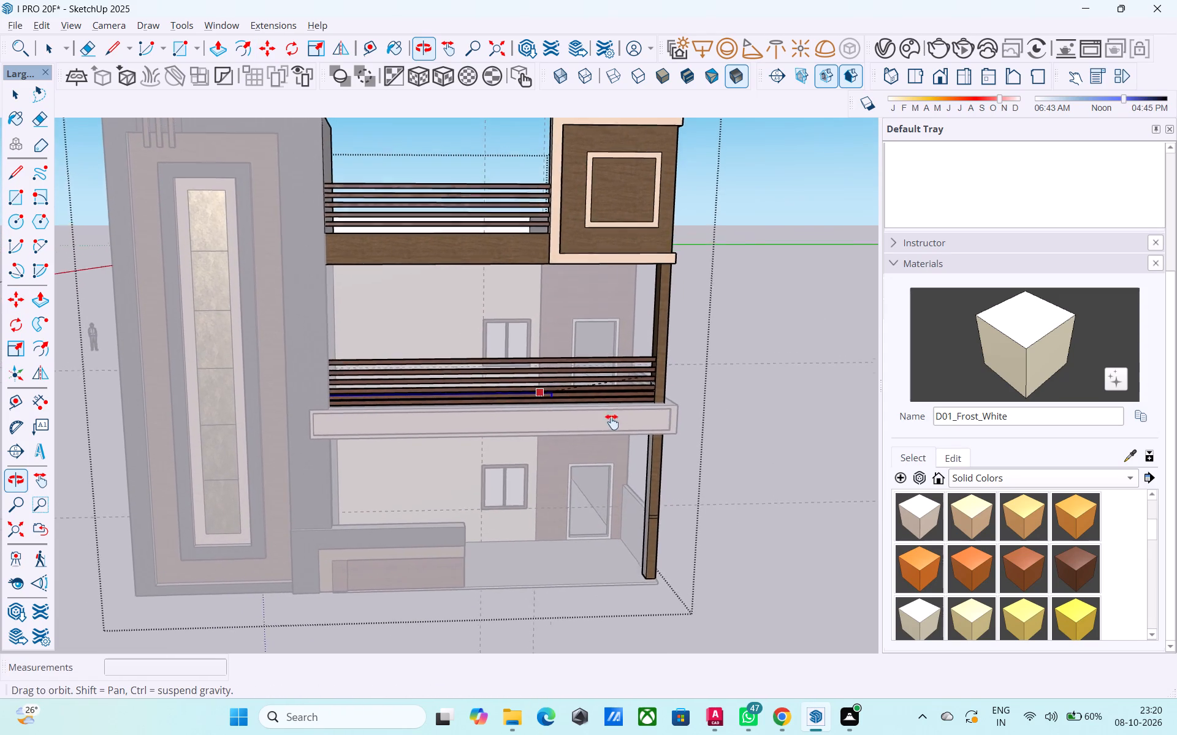
{"action": "middle_click_drag", "start_coordinate": [612, 422], "coordinate": [519, 424]}
{"action": "key", "text": "space"}
{"action": "left_click", "coordinate": [701, 413]}
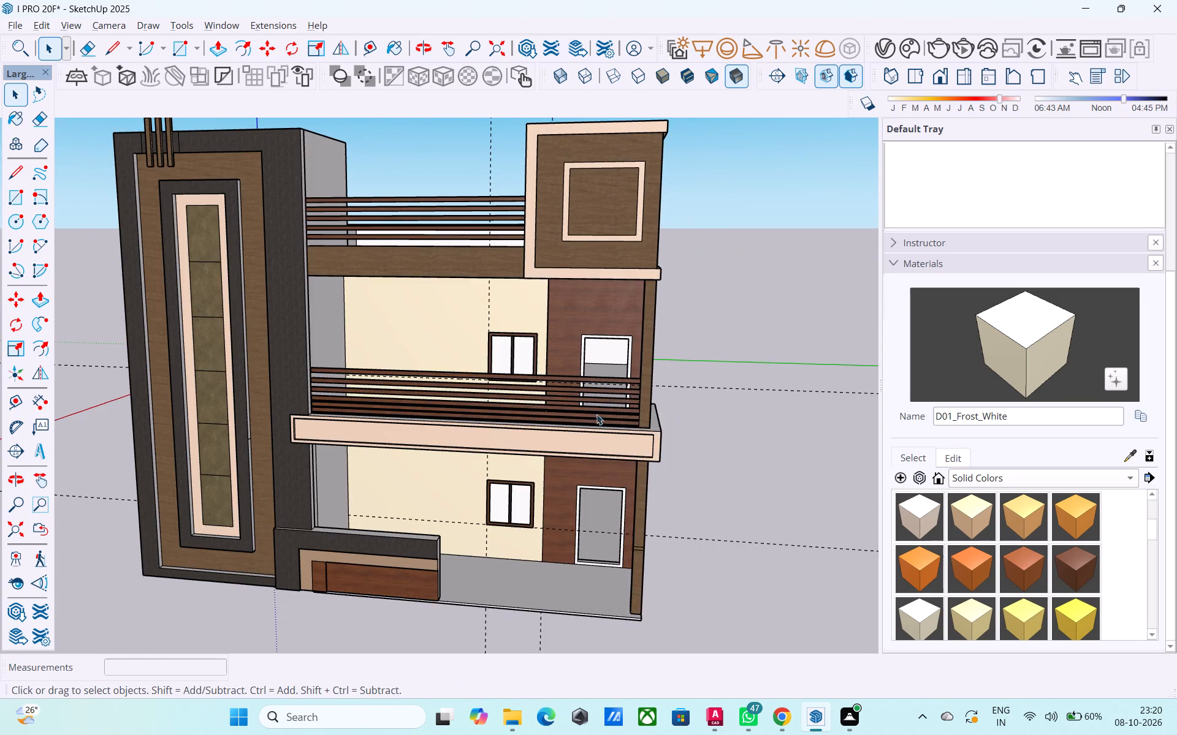
Copy the face and edges of the balcony's top side rail straight up four times, the topmost about 2' 1 1/2" above the original.
{"action": "middle_click_drag", "start_coordinate": [470, 399], "coordinate": [631, 378]}
{"action": "scroll", "coordinate": [635, 376], "scroll_direction": "up", "scroll_amount": 6}
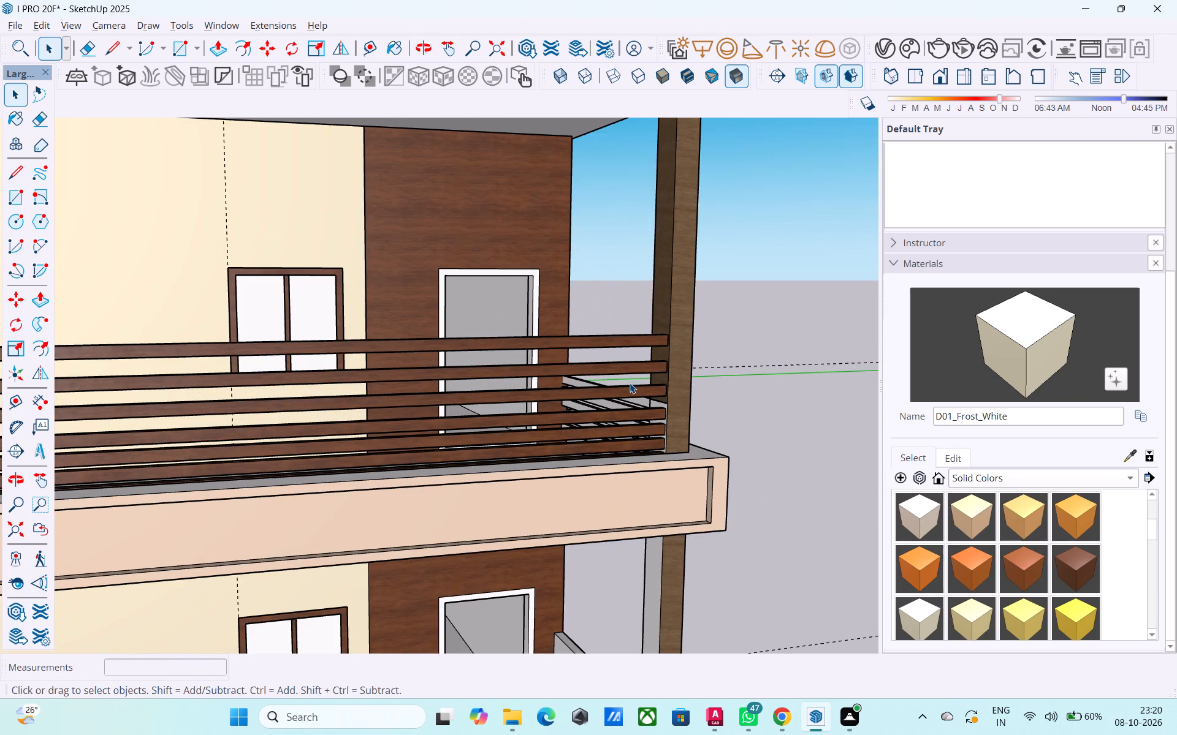
{"action": "scroll", "coordinate": [630, 383], "scroll_direction": "down", "scroll_amount": 1}
{"action": "middle_click_drag", "start_coordinate": [630, 383], "coordinate": [529, 407]}
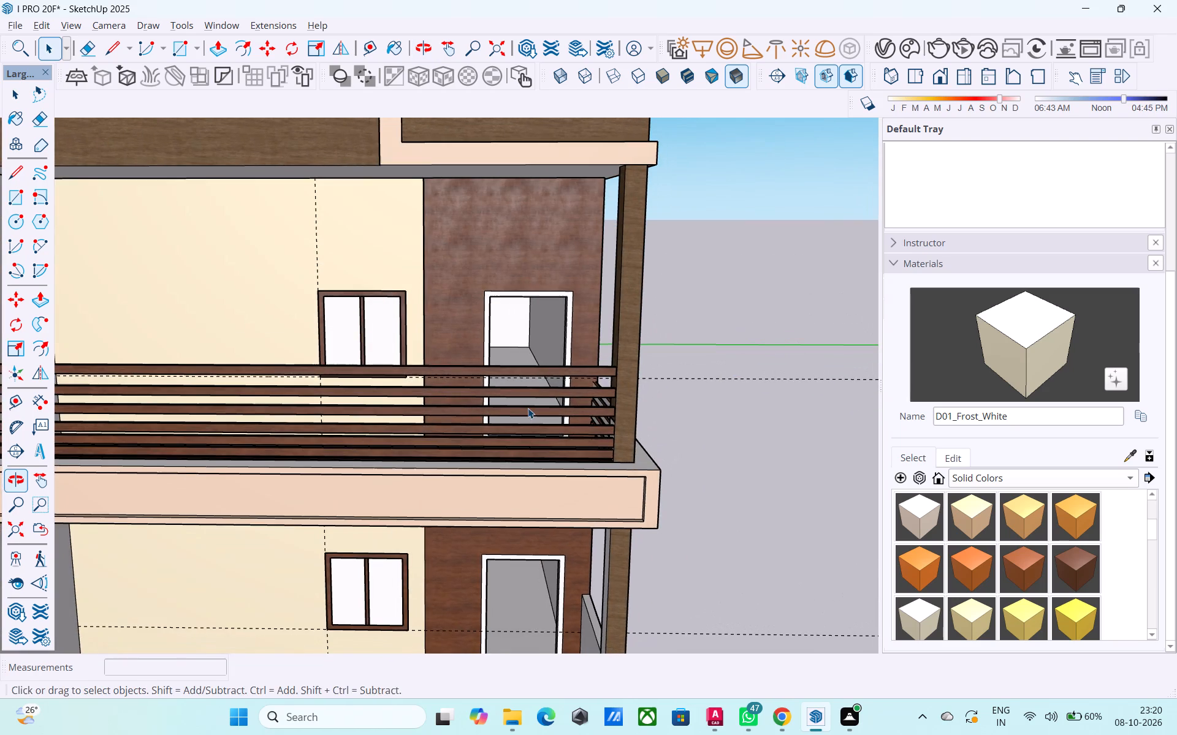
{"action": "middle_click_drag", "start_coordinate": [658, 407], "coordinate": [281, 445]}
{"action": "middle_click_drag", "start_coordinate": [418, 453], "coordinate": [436, 492]}
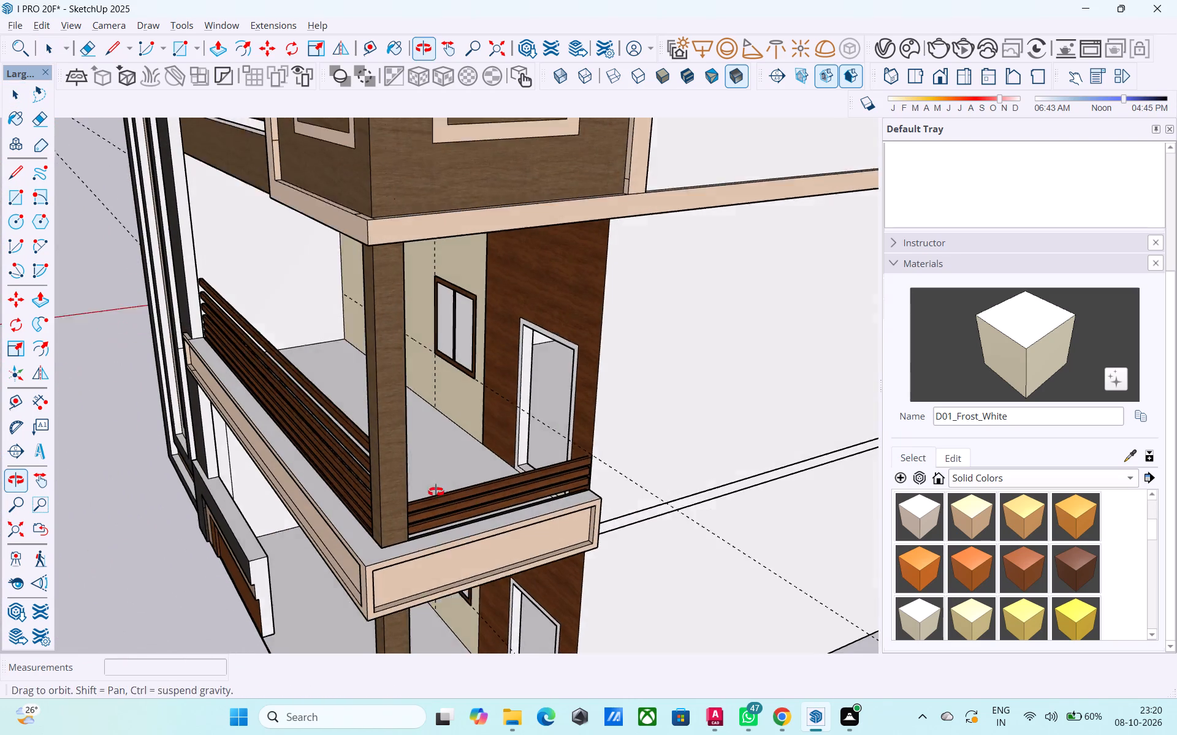
{"action": "middle_click_drag", "start_coordinate": [436, 492], "coordinate": [436, 494]}
{"action": "scroll", "coordinate": [435, 496], "scroll_direction": "up", "scroll_amount": 4}
{"action": "double_click", "coordinate": [459, 514]}
{"action": "scroll", "coordinate": [459, 514], "scroll_direction": "up", "scroll_amount": 4}
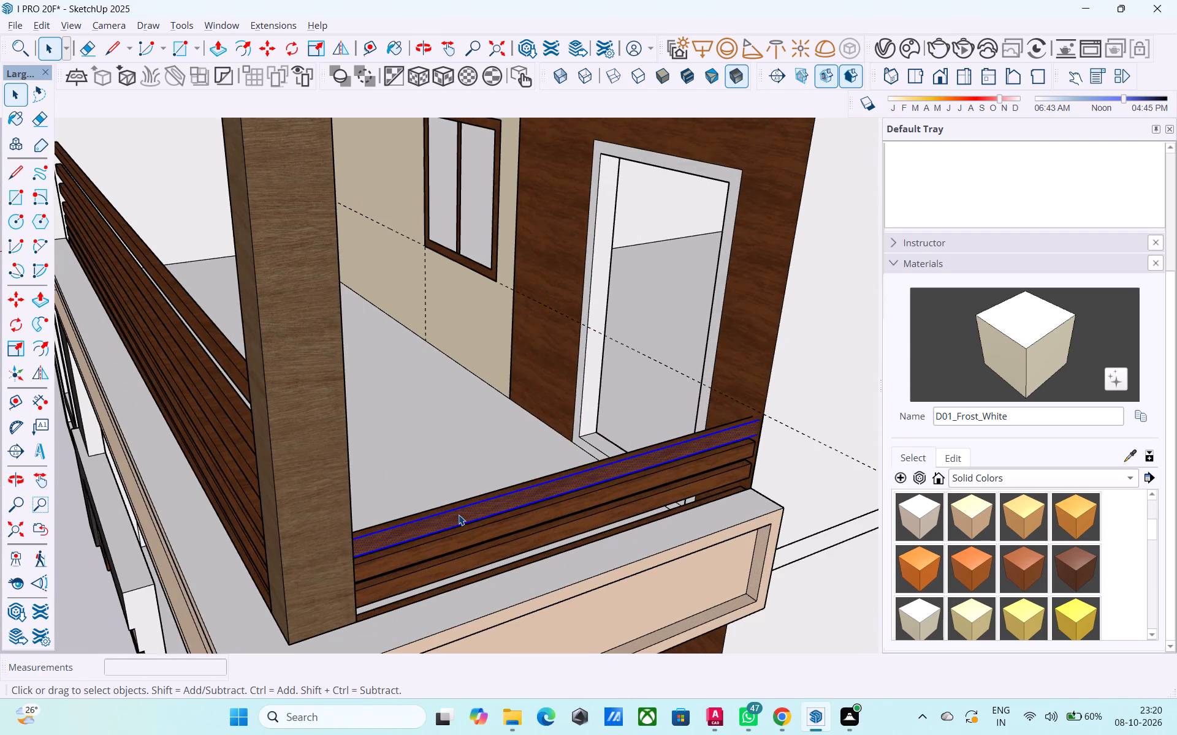
{"action": "middle_click_drag", "start_coordinate": [455, 514], "coordinate": [348, 420]}
{"action": "key", "text": "m"}
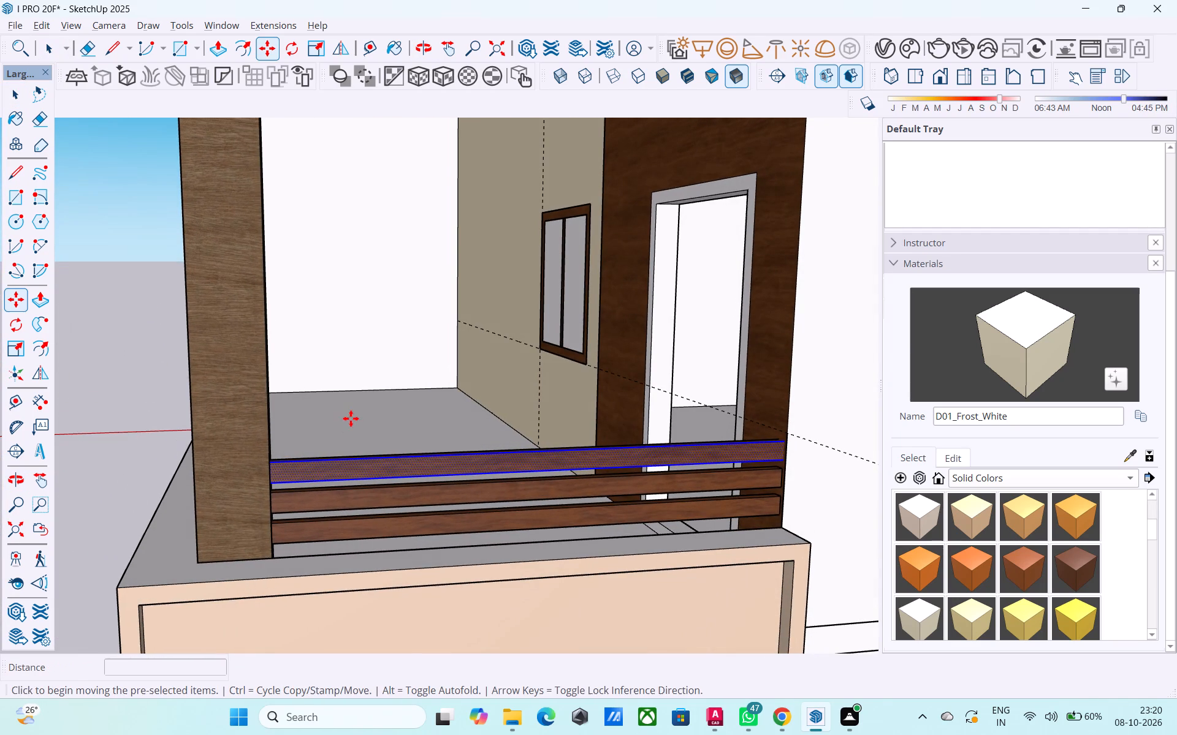
{"action": "left_click", "coordinate": [784, 442]}
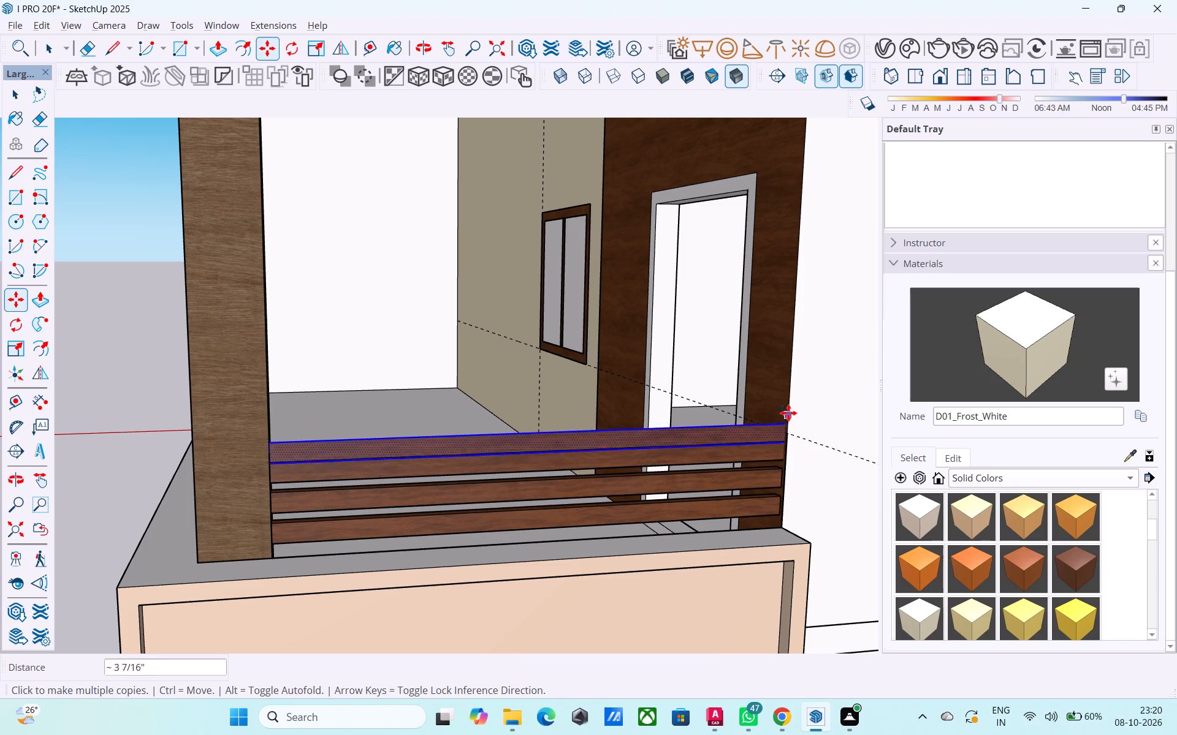
{"action": "left_click", "coordinate": [790, 399]}
{"action": "left_click", "coordinate": [796, 364]}
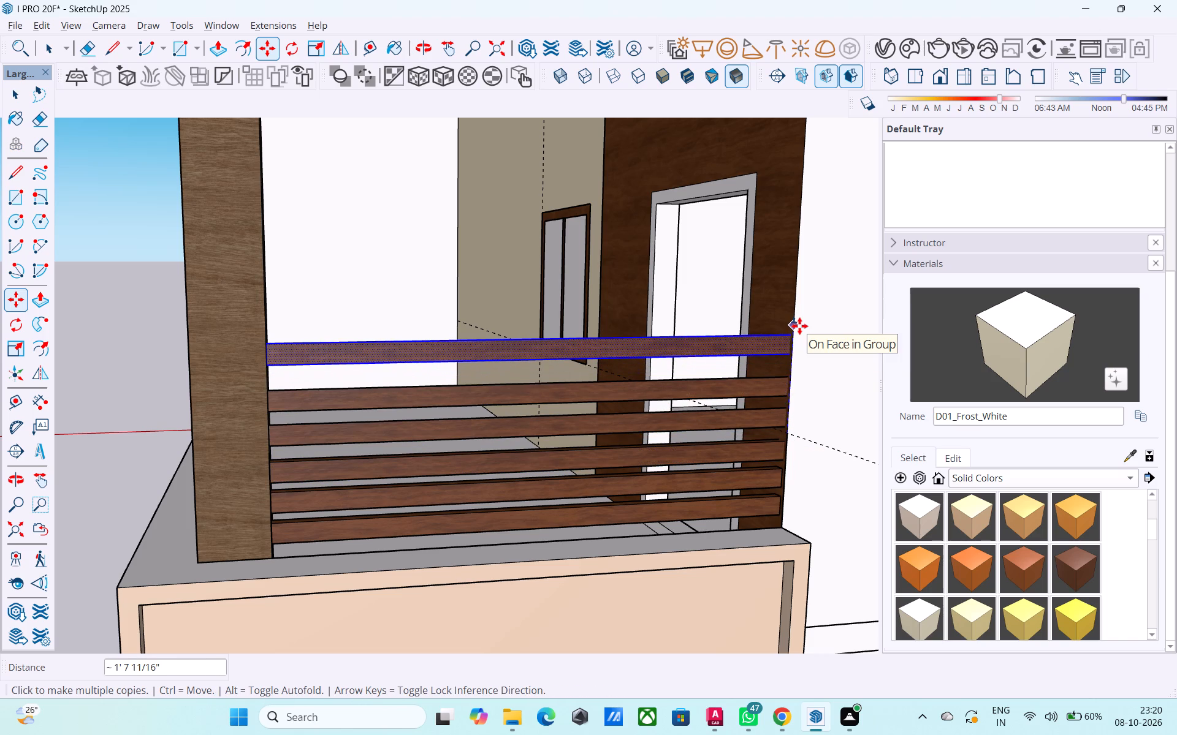
{"action": "scroll", "coordinate": [799, 326], "scroll_direction": "down", "scroll_amount": 1}
{"action": "middle_click_drag", "start_coordinate": [799, 326], "coordinate": [860, 323]}
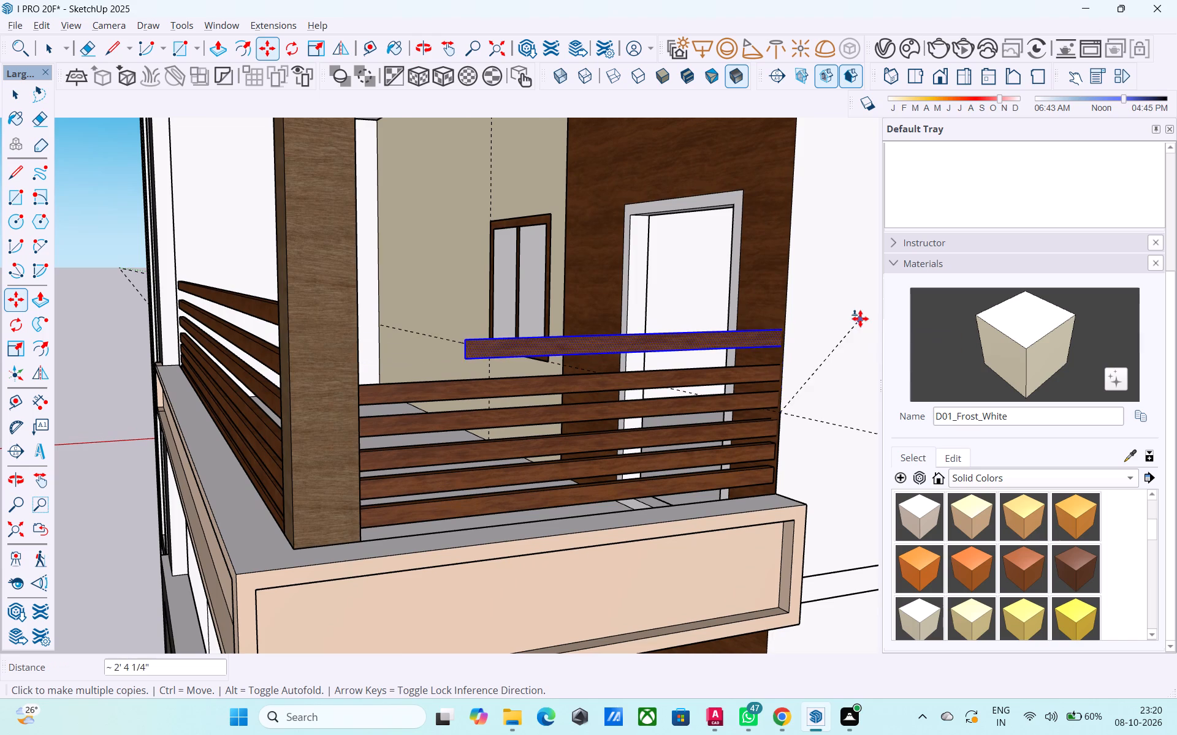
{"action": "left_click", "coordinate": [782, 320]}
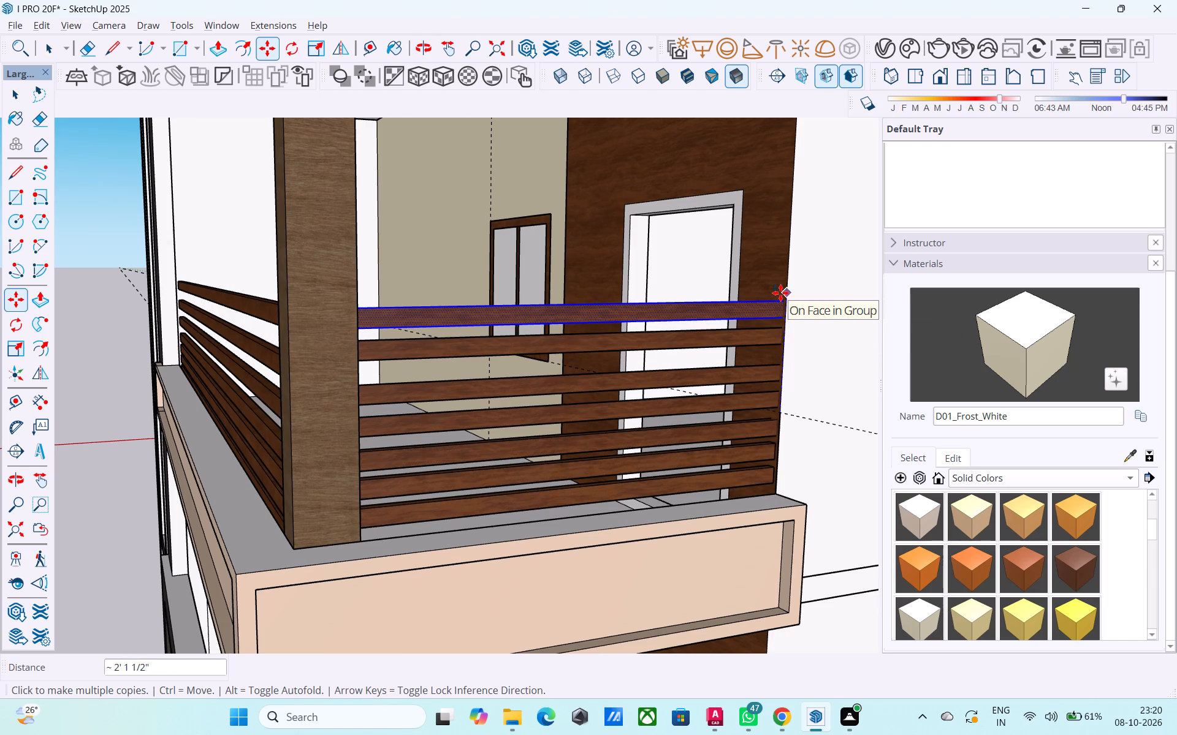
{"action": "left_click", "coordinate": [780, 292]}
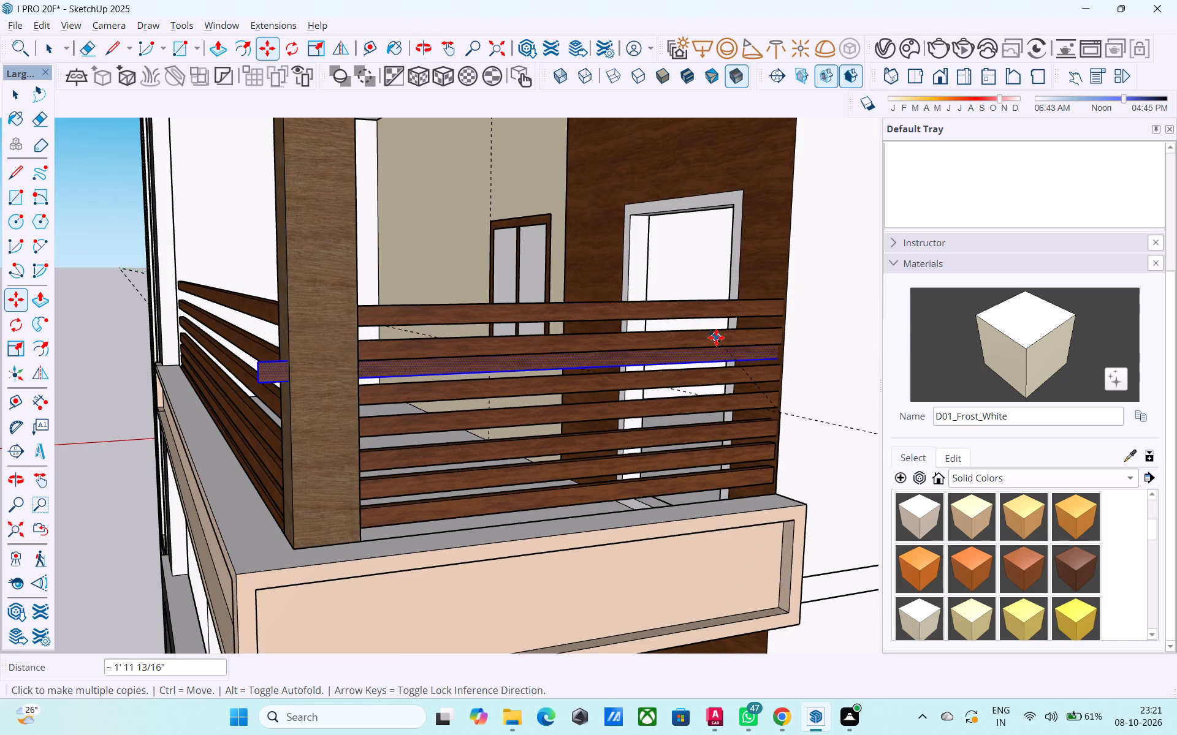
{"action": "key", "text": "space"}
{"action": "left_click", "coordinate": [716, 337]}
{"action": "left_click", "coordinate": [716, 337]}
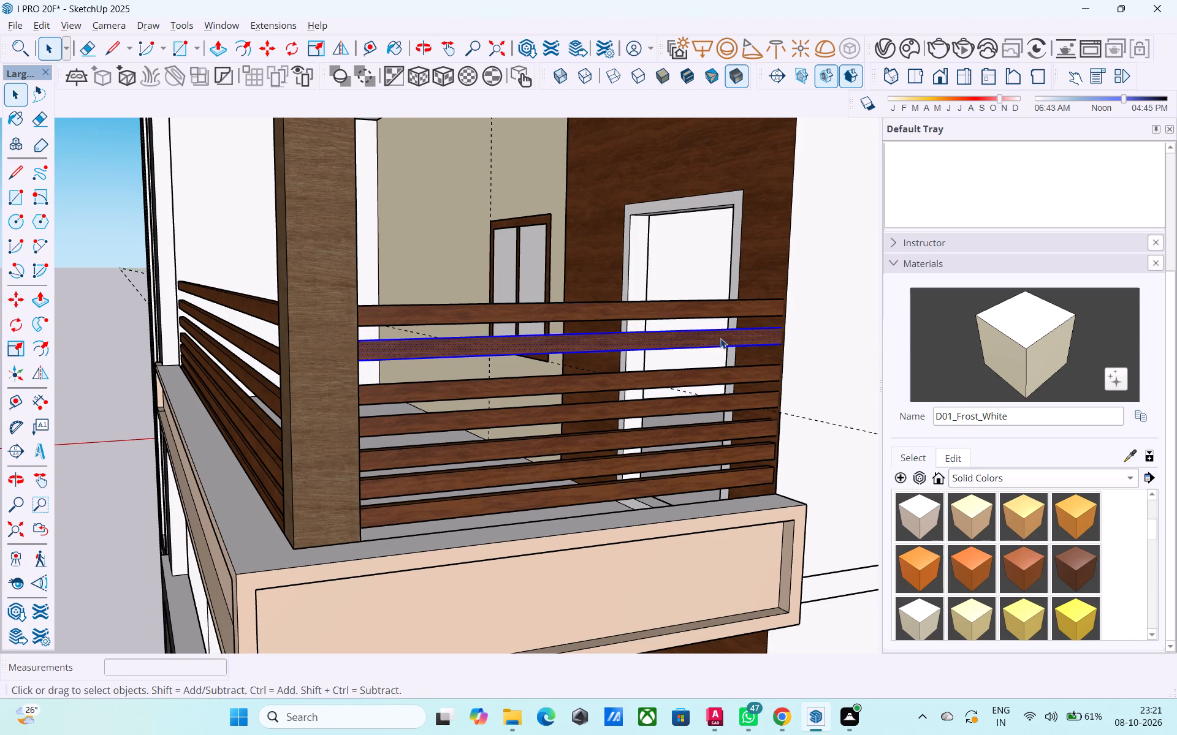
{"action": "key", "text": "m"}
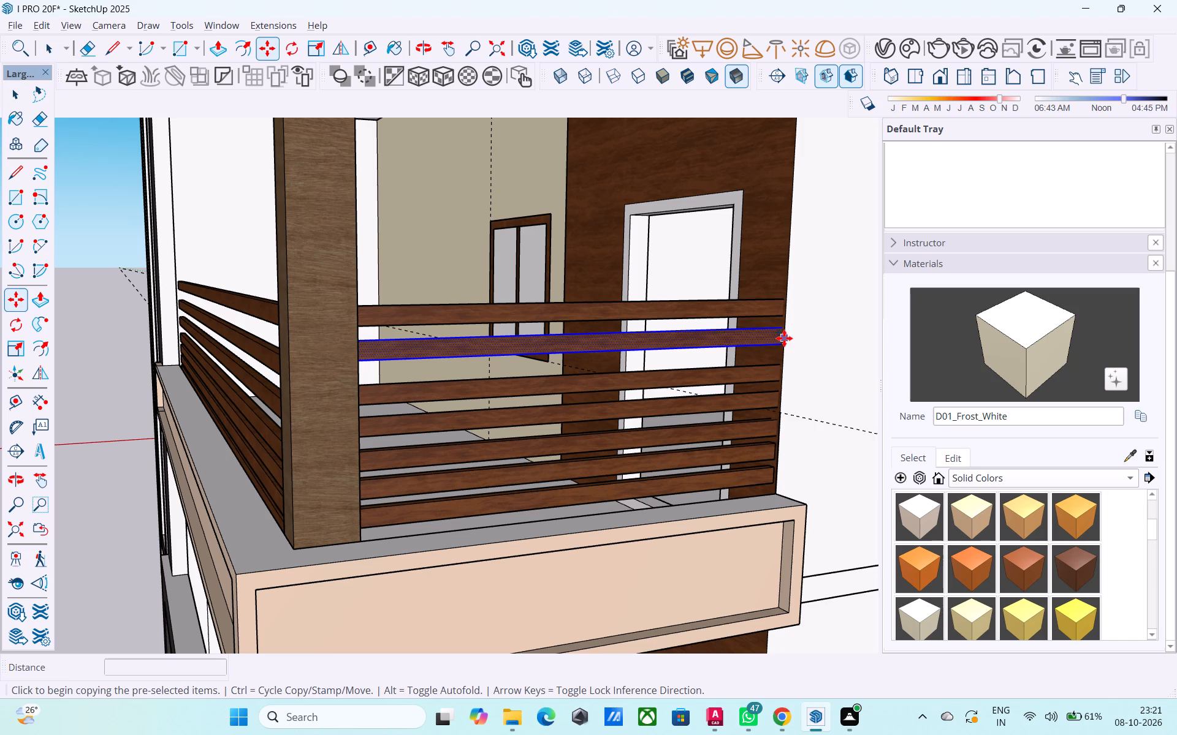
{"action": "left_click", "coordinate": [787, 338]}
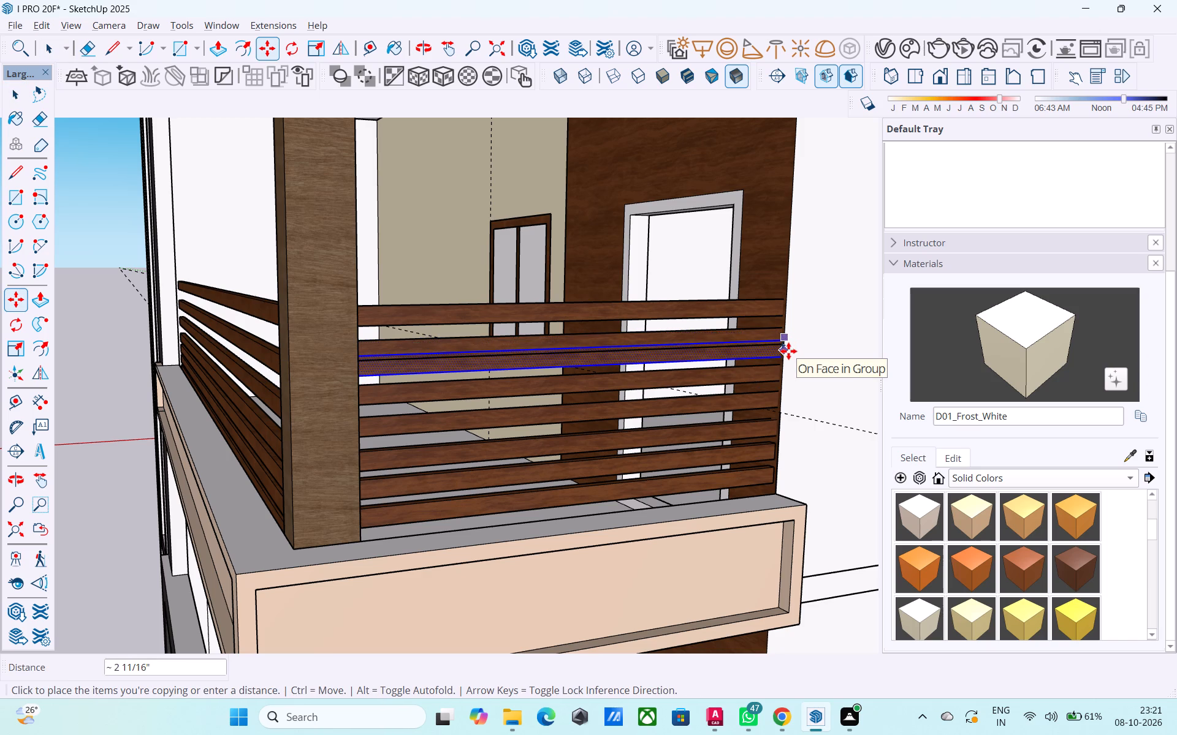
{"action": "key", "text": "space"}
Clear the selection and examine the balcony railings and the whole house elevation from the corner and the front.
{"action": "scroll", "coordinate": [653, 399], "scroll_direction": "down", "scroll_amount": 1}
{"action": "middle_click_drag", "start_coordinate": [631, 405], "coordinate": [815, 405]}
{"action": "scroll", "coordinate": [817, 405], "scroll_direction": "down", "scroll_amount": 3}
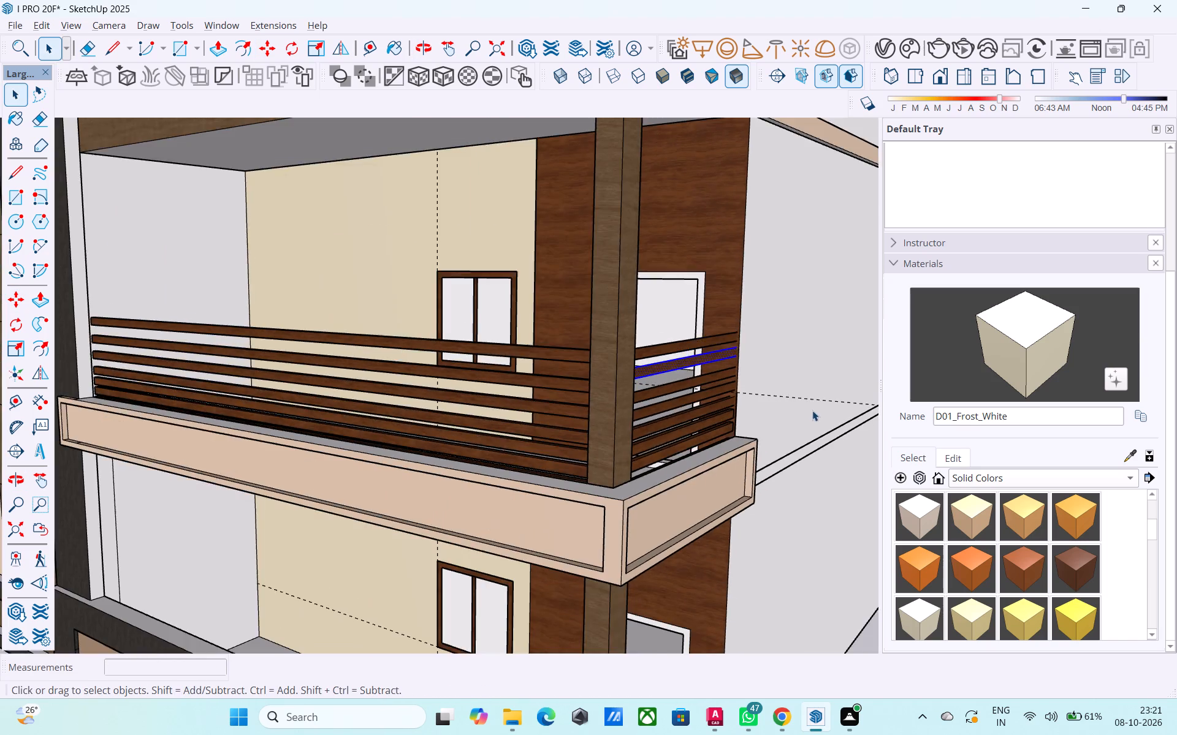
{"action": "scroll", "coordinate": [791, 418], "scroll_direction": "down", "scroll_amount": 2}
{"action": "middle_click_drag", "start_coordinate": [606, 429], "coordinate": [621, 428]}
{"action": "scroll", "coordinate": [622, 425], "scroll_direction": "down", "scroll_amount": 8}
{"action": "left_click", "coordinate": [849, 484]}
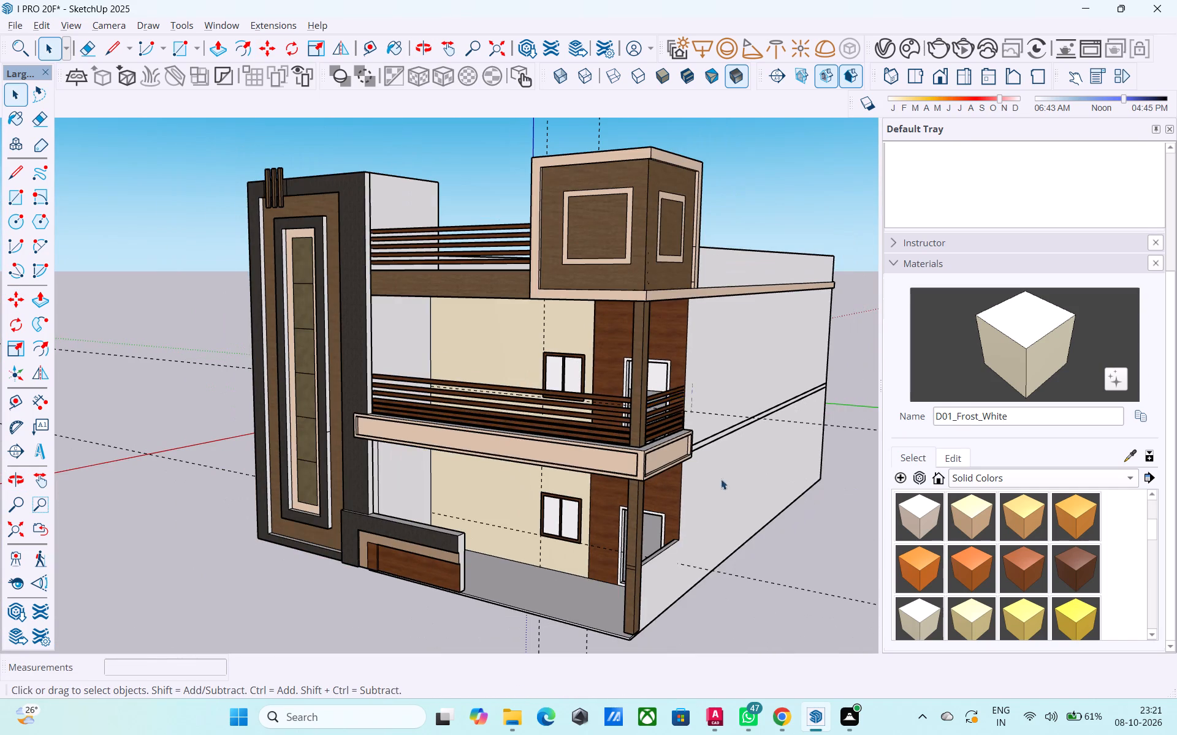
{"action": "middle_click_drag", "start_coordinate": [471, 451], "coordinate": [648, 442]}
{"action": "middle_click_drag", "start_coordinate": [496, 469], "coordinate": [532, 460]}
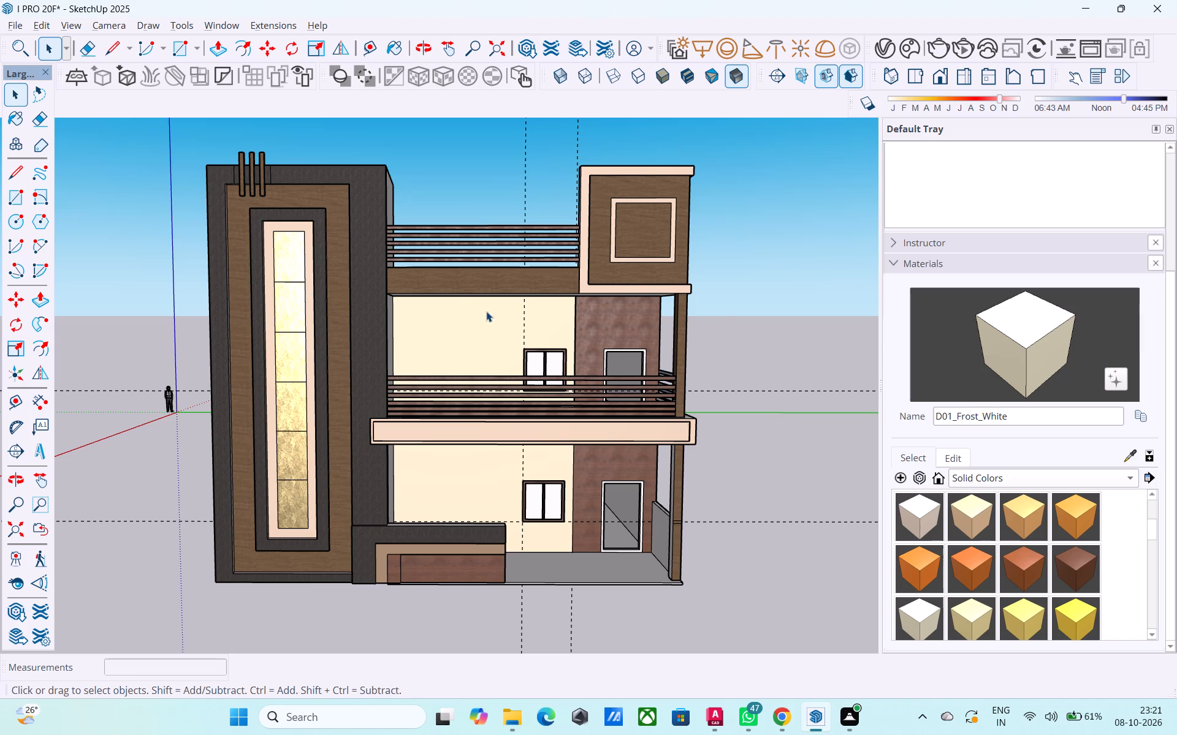
Open the group holding the roof parapet band and corner box, and select the parapet band's front face.
{"action": "double_click", "coordinate": [463, 289]}
{"action": "left_click", "coordinate": [455, 285]}
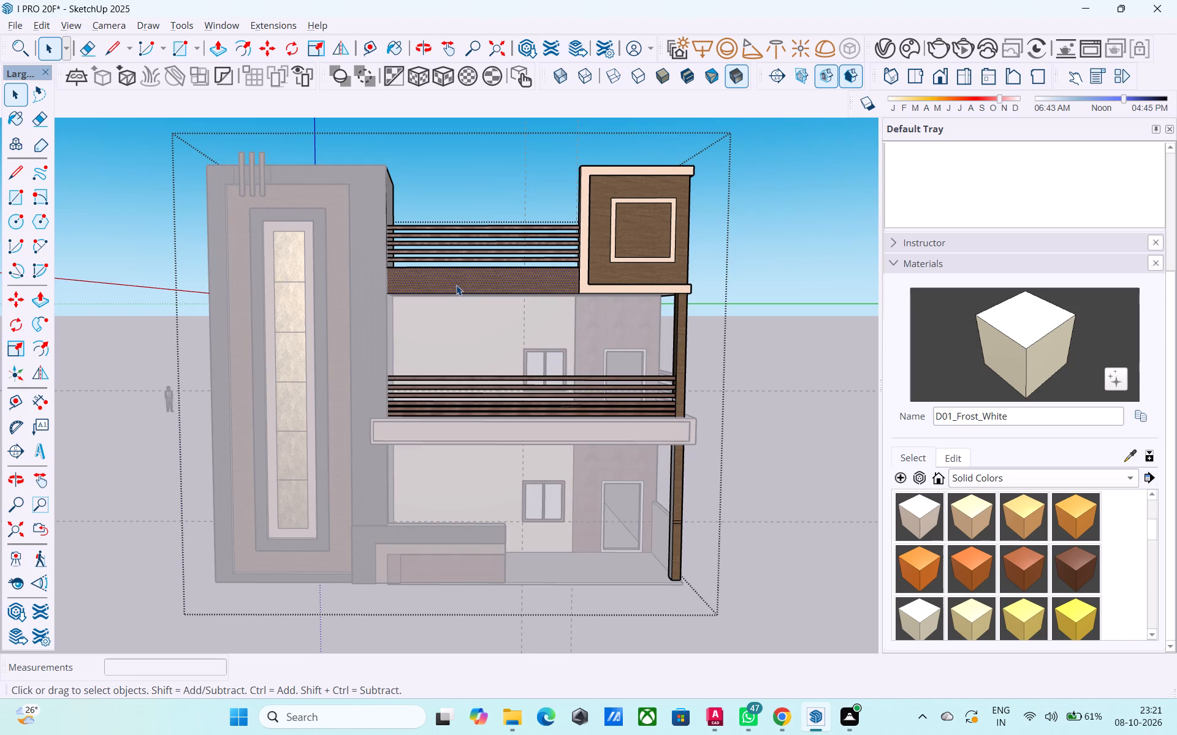
{"action": "middle_click_drag", "start_coordinate": [429, 289], "coordinate": [478, 303]}
{"action": "scroll", "coordinate": [465, 303], "scroll_direction": "up", "scroll_amount": 1}
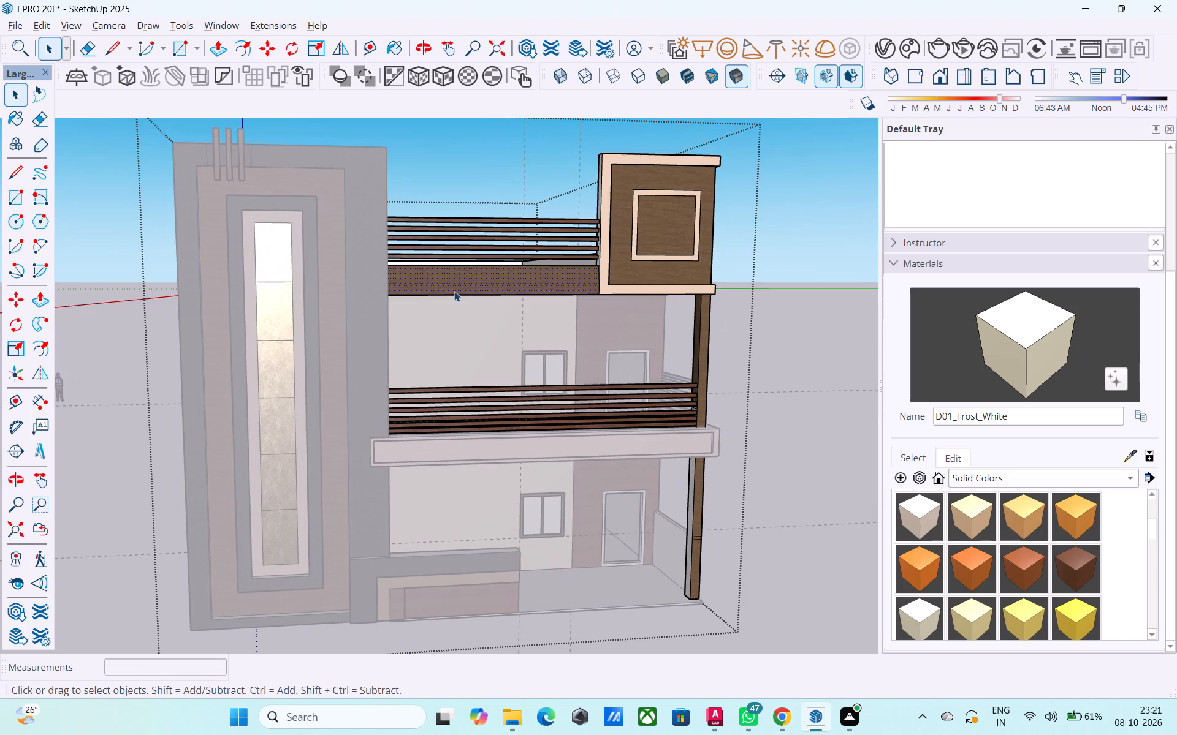
{"action": "left_click", "coordinate": [450, 282]}
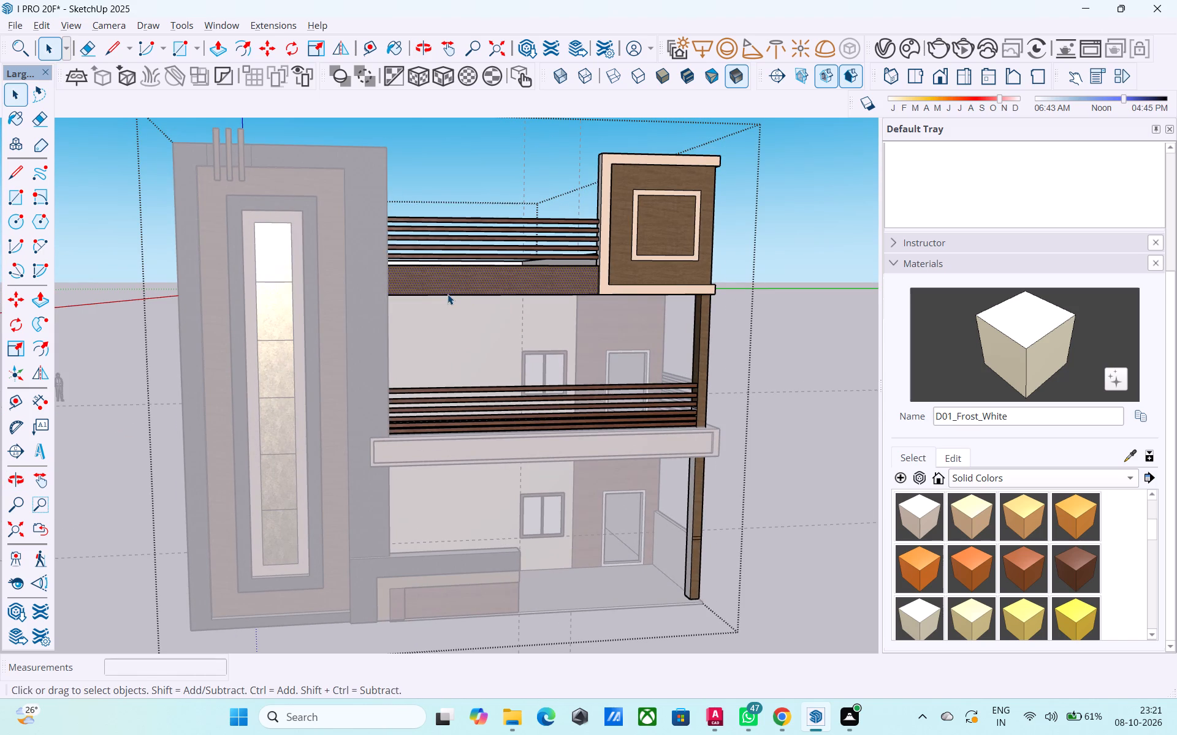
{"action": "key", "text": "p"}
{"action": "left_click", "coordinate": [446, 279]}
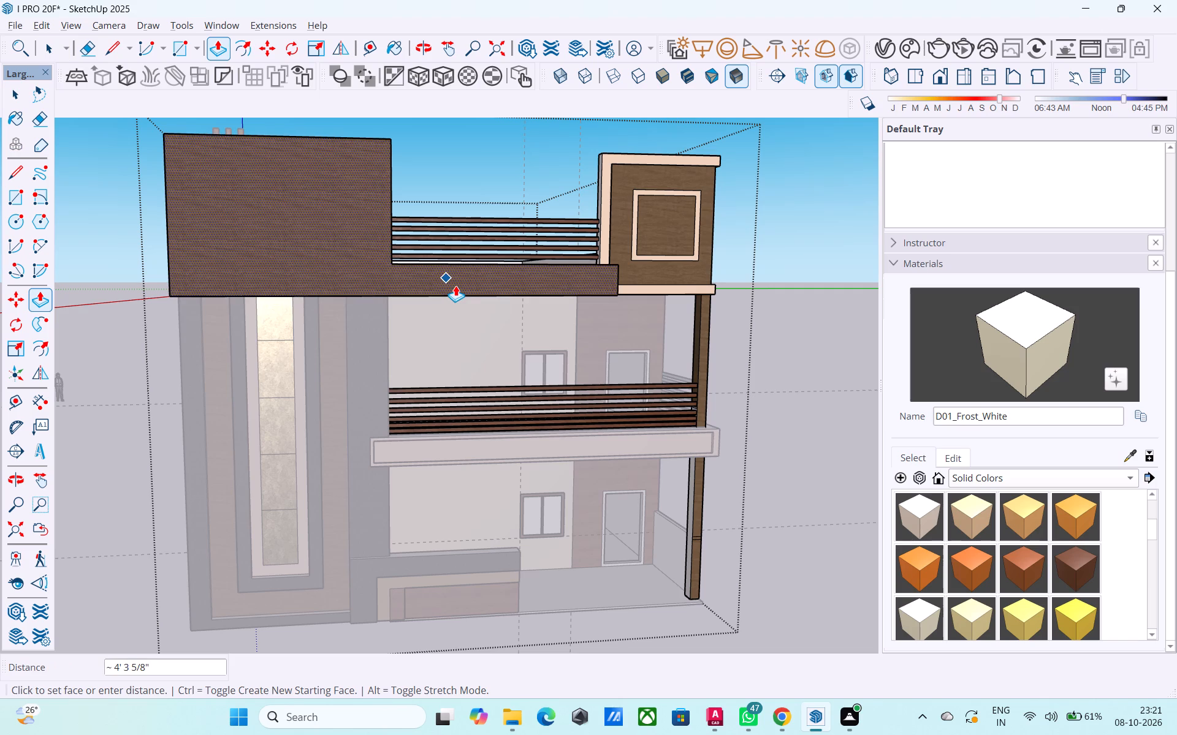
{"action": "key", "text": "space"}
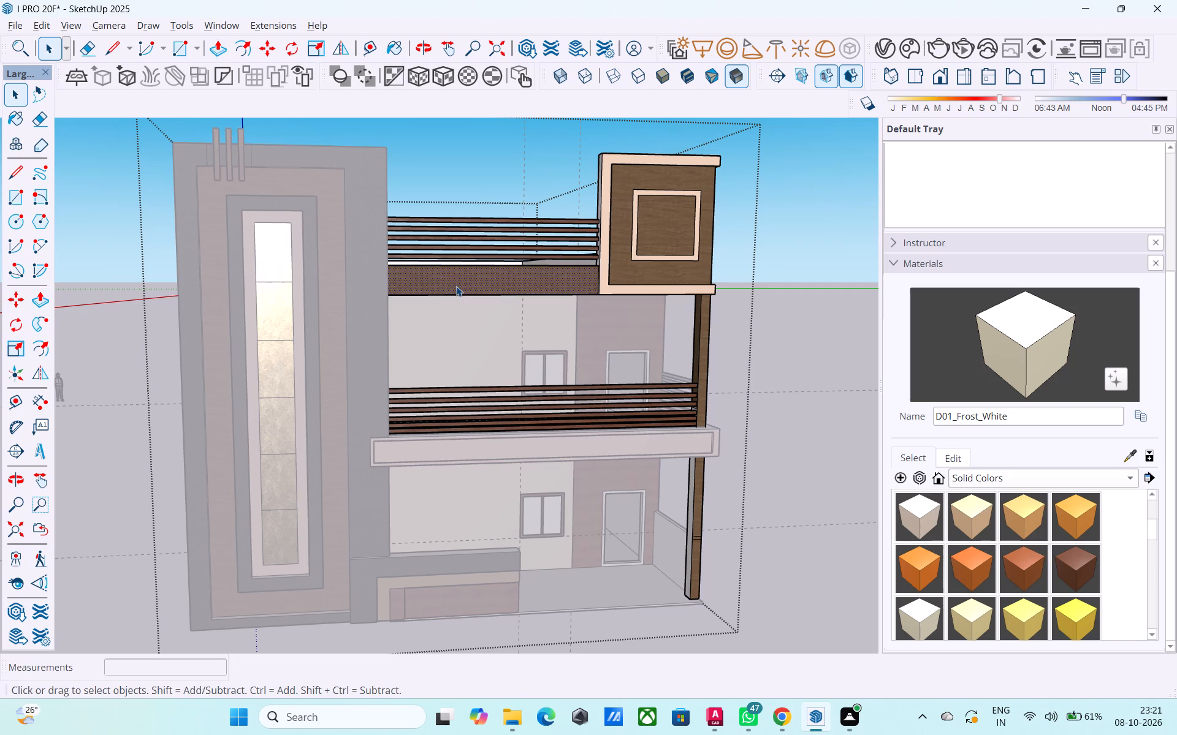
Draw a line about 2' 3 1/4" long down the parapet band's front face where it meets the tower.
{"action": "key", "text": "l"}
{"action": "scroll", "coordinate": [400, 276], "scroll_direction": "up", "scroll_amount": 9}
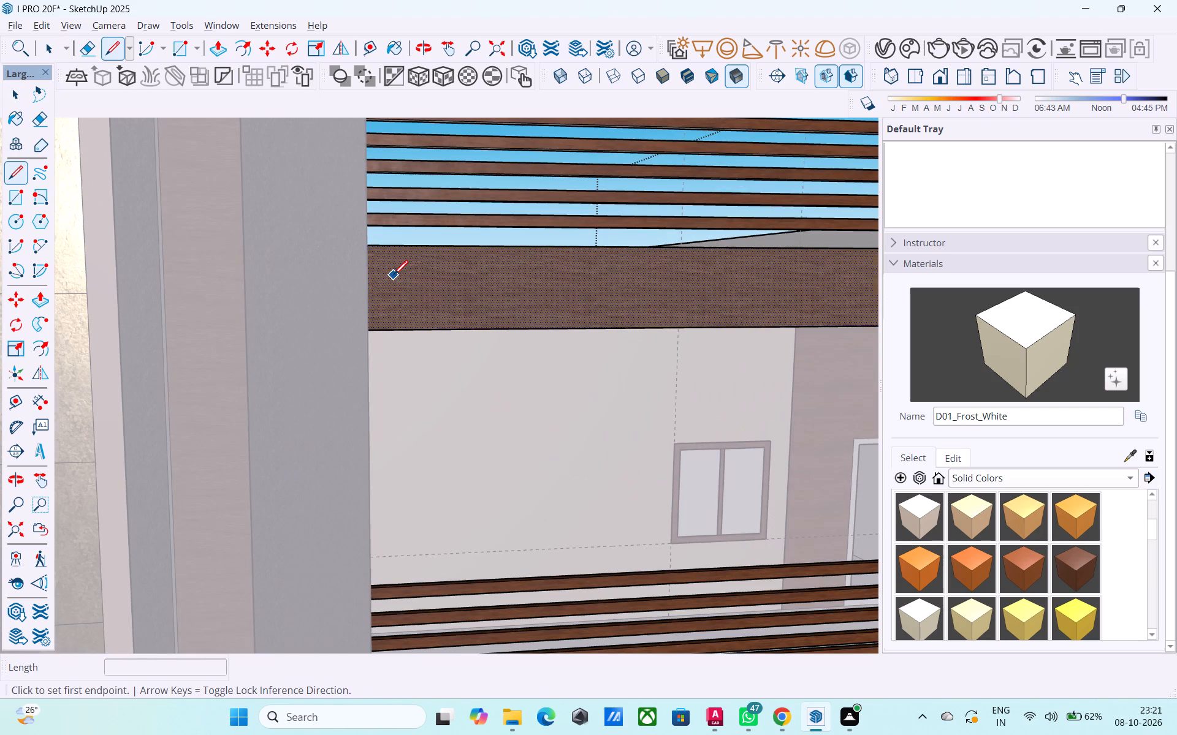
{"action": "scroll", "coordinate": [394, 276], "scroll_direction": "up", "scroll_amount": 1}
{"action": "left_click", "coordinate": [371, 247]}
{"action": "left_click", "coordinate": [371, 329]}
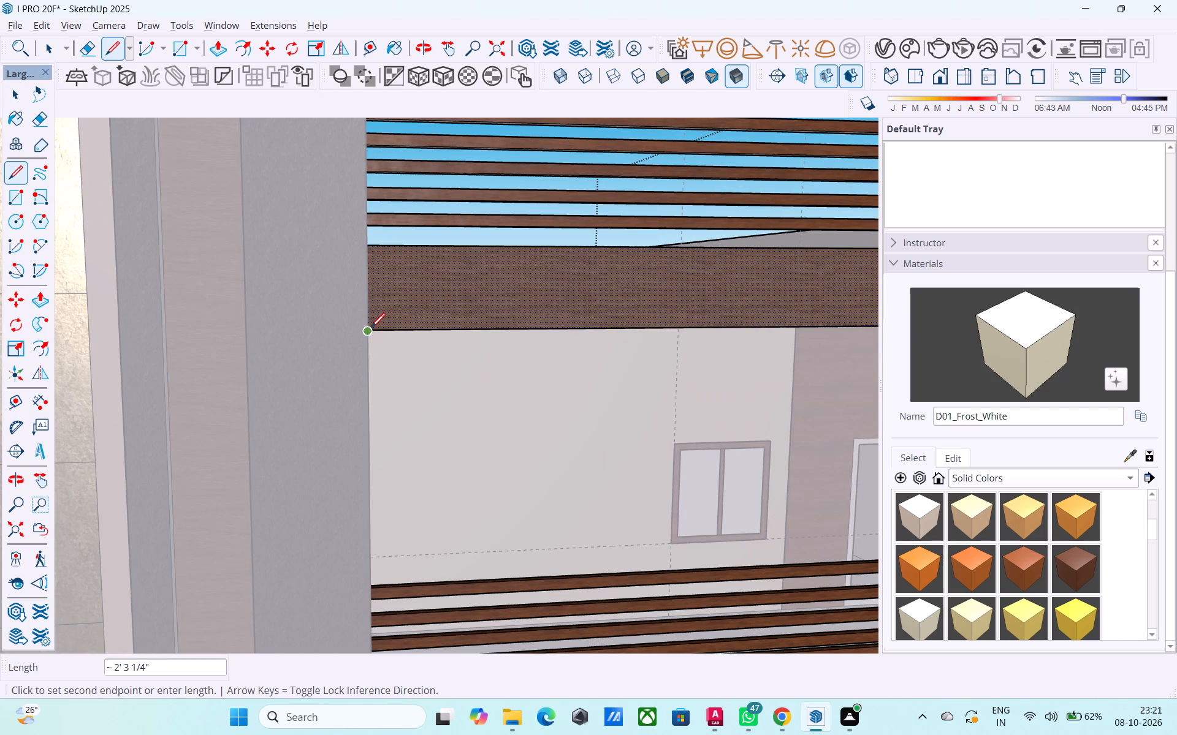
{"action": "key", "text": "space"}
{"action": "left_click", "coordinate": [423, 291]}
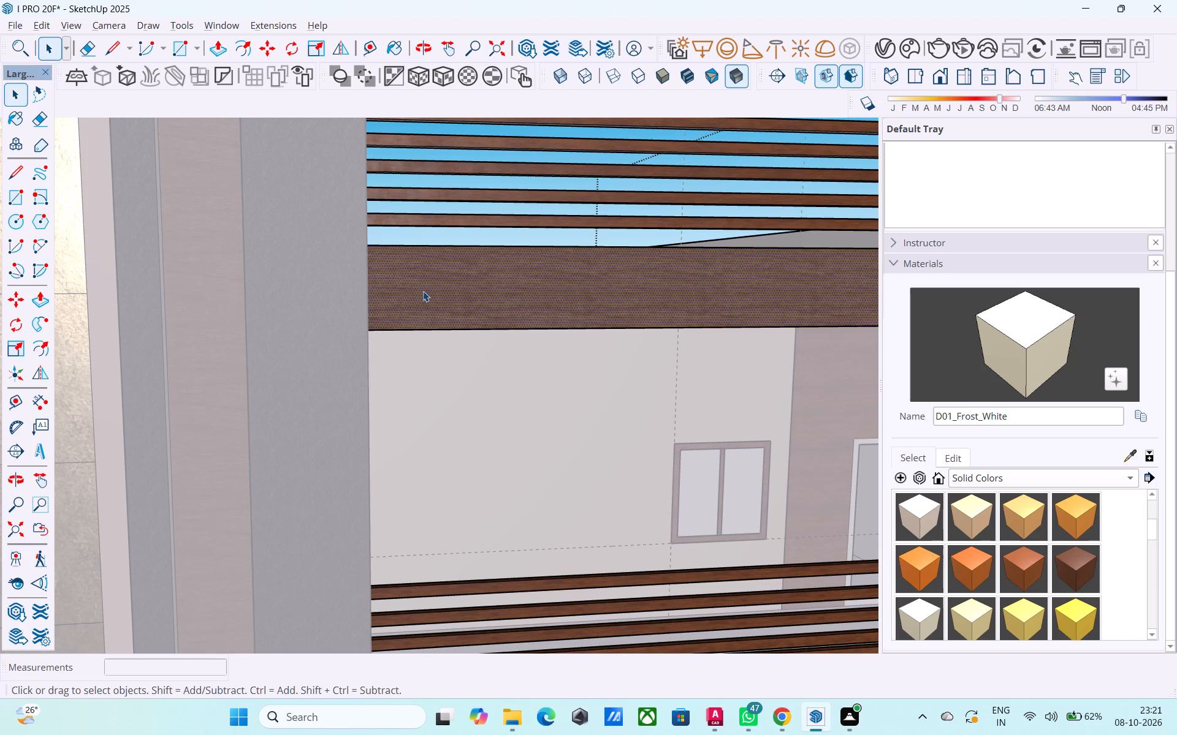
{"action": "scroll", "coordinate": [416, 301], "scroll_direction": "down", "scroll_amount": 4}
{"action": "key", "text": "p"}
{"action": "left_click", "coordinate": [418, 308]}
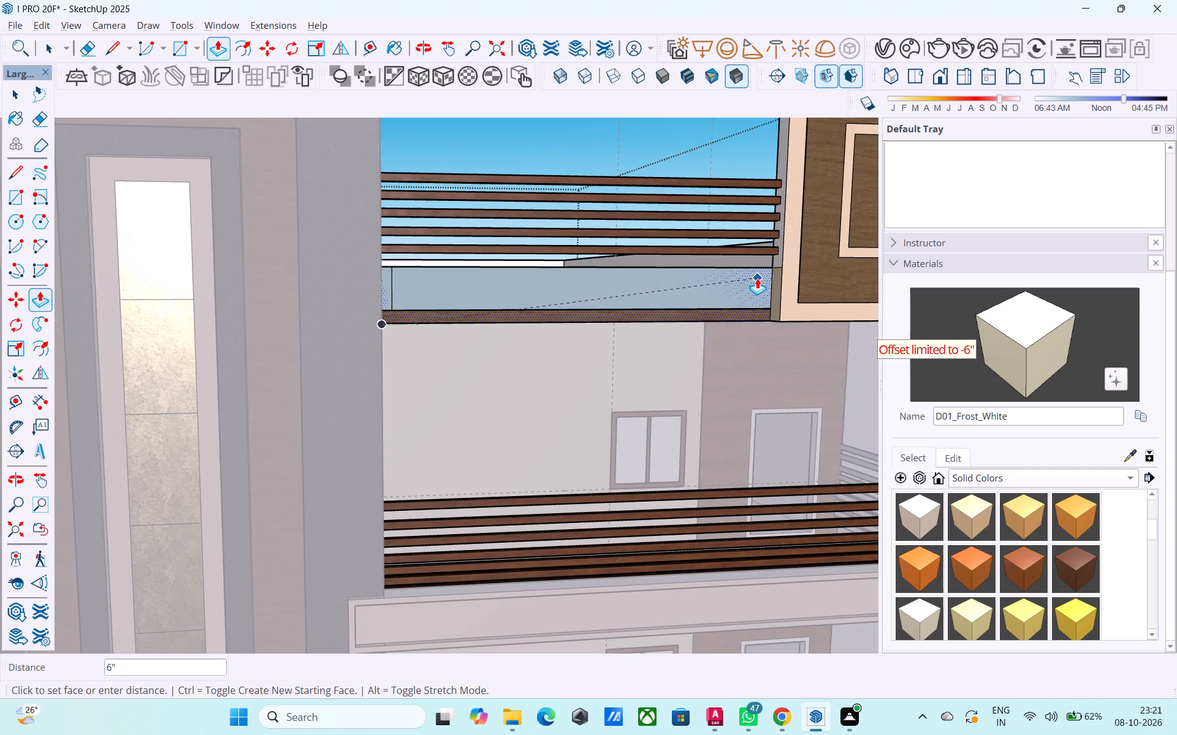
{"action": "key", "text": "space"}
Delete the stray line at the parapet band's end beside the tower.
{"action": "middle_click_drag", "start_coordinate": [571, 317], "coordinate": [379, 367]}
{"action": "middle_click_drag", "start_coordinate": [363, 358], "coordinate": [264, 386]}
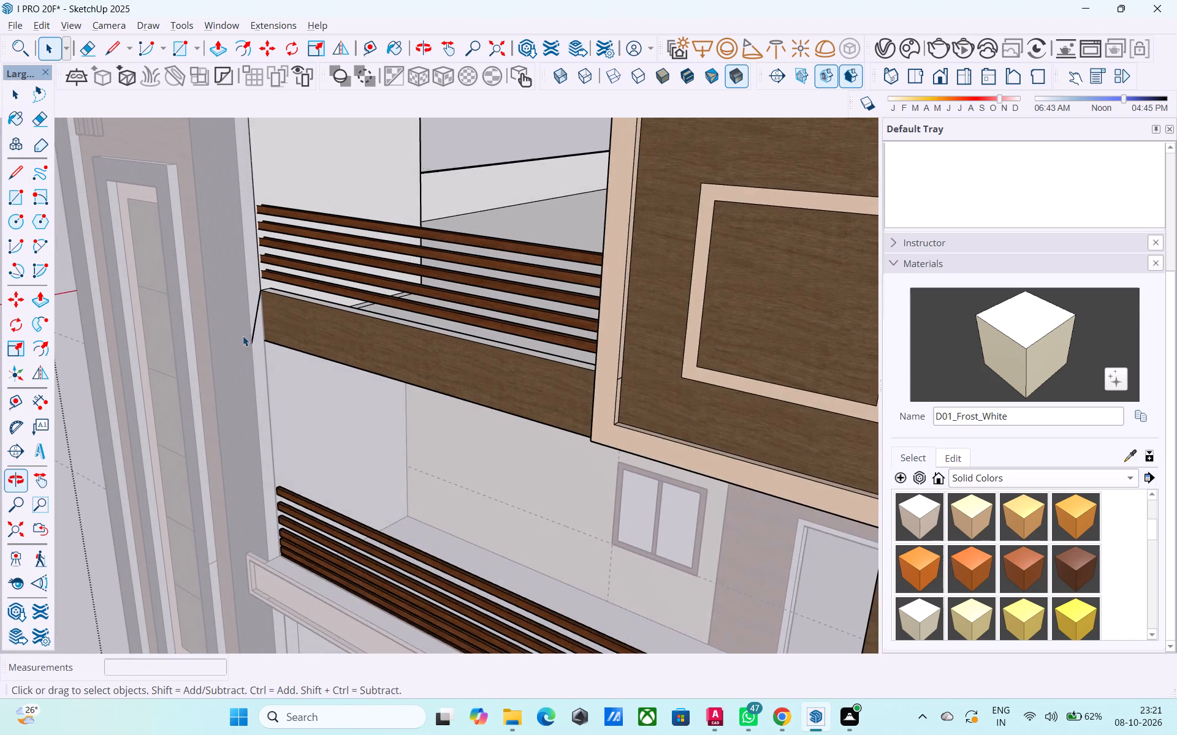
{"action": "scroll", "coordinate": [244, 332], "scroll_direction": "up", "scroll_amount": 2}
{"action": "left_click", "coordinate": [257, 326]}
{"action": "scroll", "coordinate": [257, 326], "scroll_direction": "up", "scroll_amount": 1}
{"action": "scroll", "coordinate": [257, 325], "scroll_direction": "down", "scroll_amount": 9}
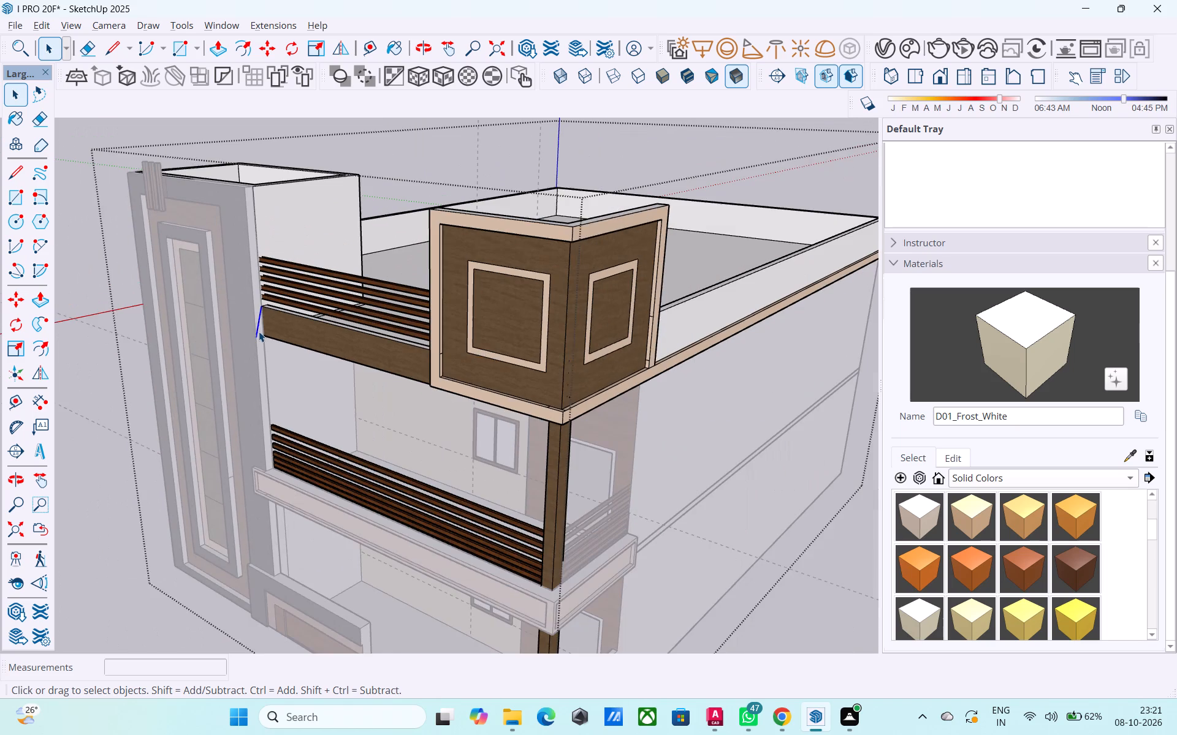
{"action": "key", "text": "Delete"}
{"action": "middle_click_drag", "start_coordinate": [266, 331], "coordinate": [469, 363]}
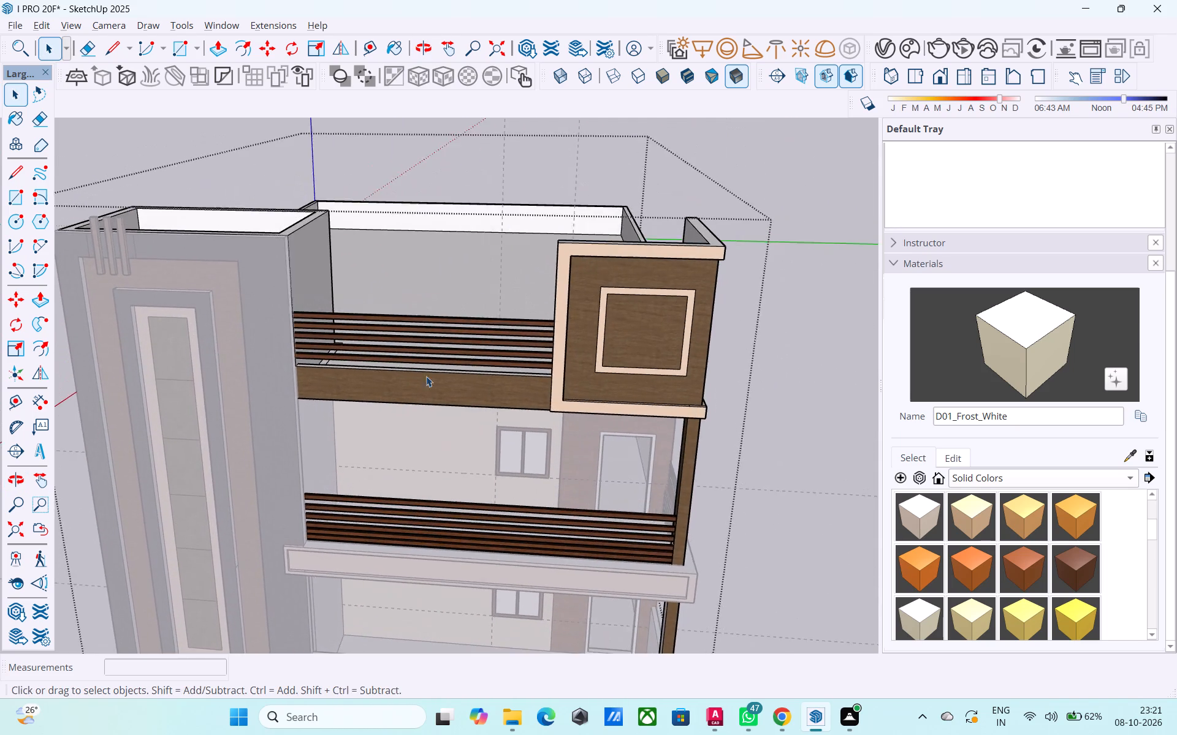
Draw a rectangle about 16' 2" by 2' 2" covering the roof parapet band's front face, from the tower to the corner box.
{"action": "scroll", "coordinate": [420, 379], "scroll_direction": "up", "scroll_amount": 3}
{"action": "key", "text": "r"}
{"action": "scroll", "coordinate": [262, 371], "scroll_direction": "up", "scroll_amount": 2}
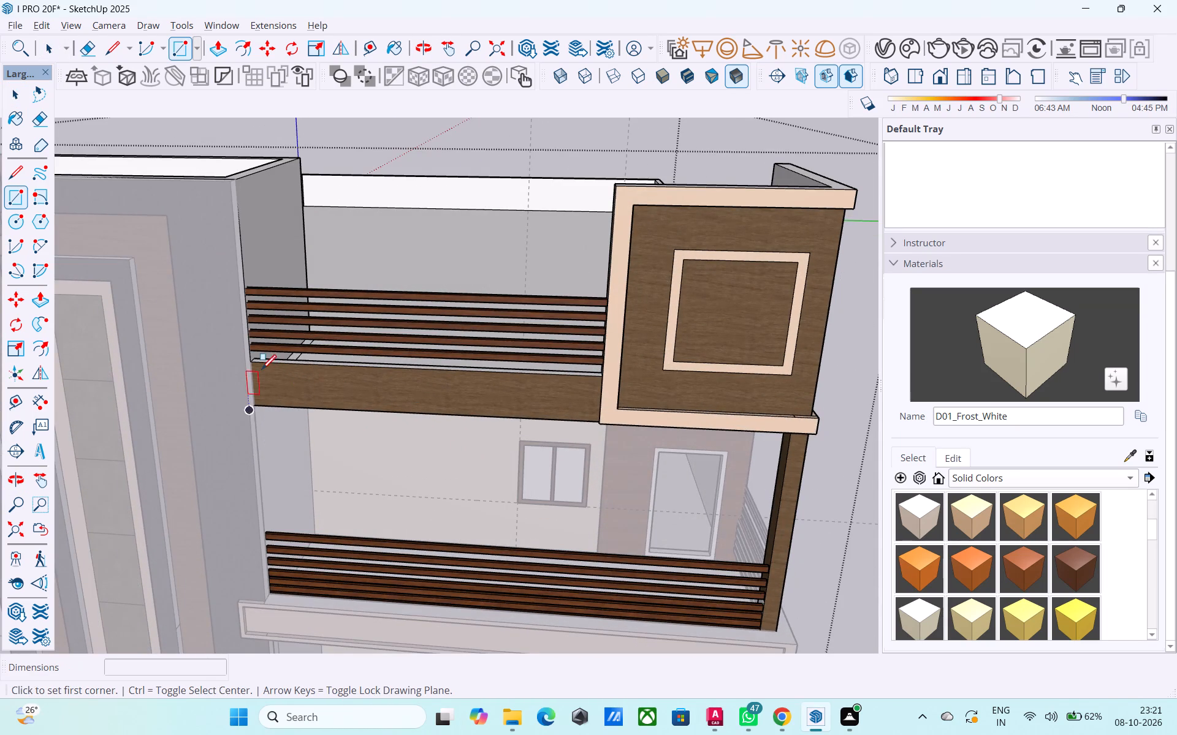
{"action": "scroll", "coordinate": [262, 371], "scroll_direction": "up", "scroll_amount": 5}
{"action": "left_click", "coordinate": [240, 353]}
{"action": "middle_click_drag", "start_coordinate": [467, 410], "coordinate": [297, 310]}
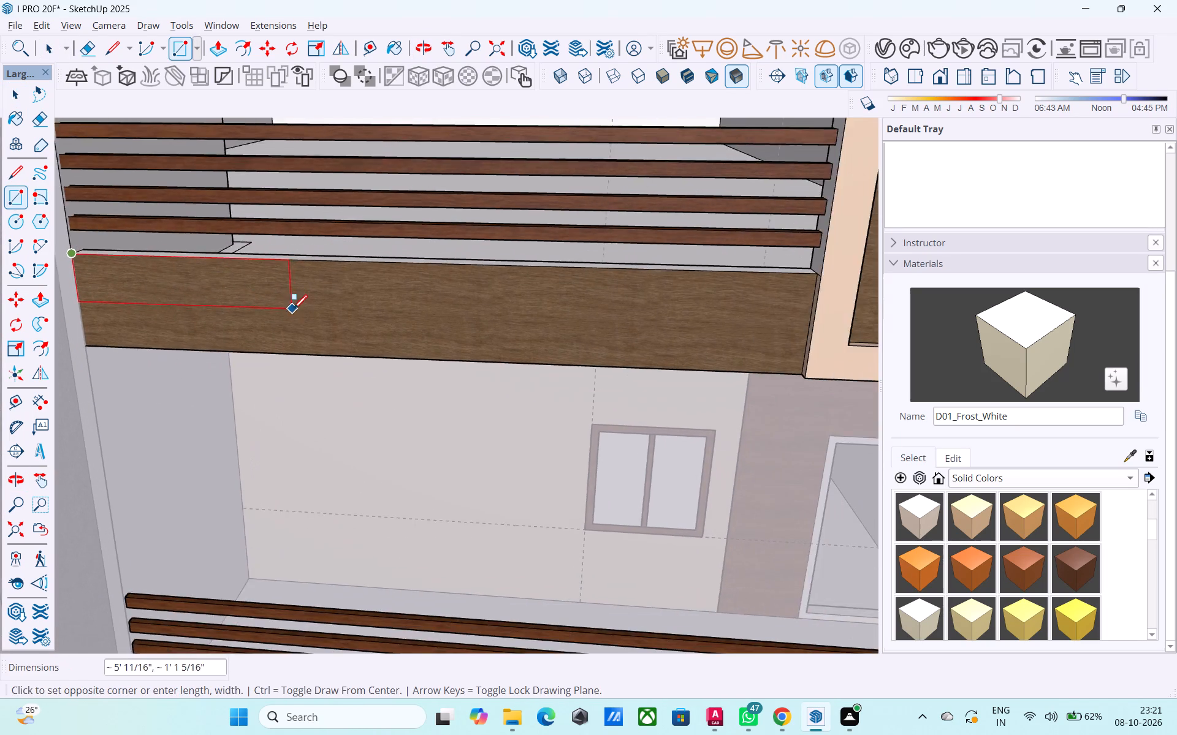
{"action": "scroll", "coordinate": [294, 311], "scroll_direction": "down", "scroll_amount": 2}
{"action": "middle_click_drag", "start_coordinate": [626, 339], "coordinate": [724, 356]}
{"action": "scroll", "coordinate": [726, 356], "scroll_direction": "up", "scroll_amount": 7}
{"action": "left_click", "coordinate": [782, 342]}
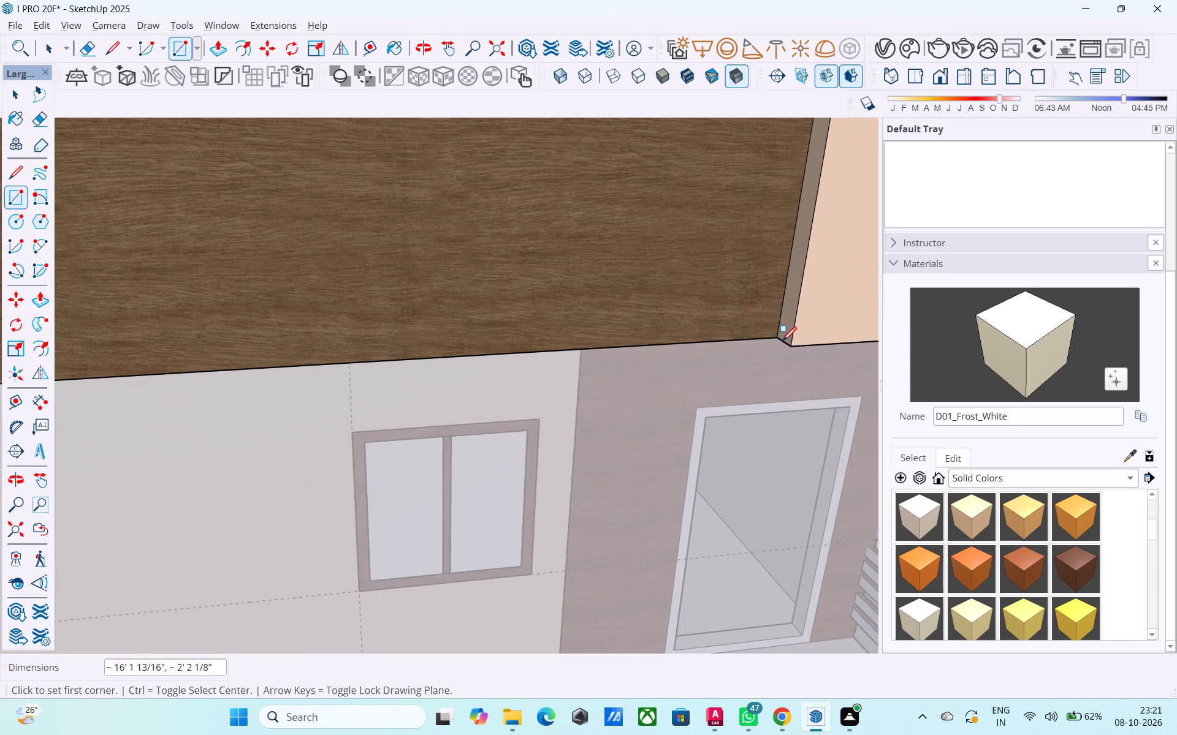
Pull the roof parapet band's front face outward with Push/Pull by 4".
{"action": "key", "text": "space"}
{"action": "left_click", "coordinate": [645, 307]}
{"action": "key", "text": "p"}
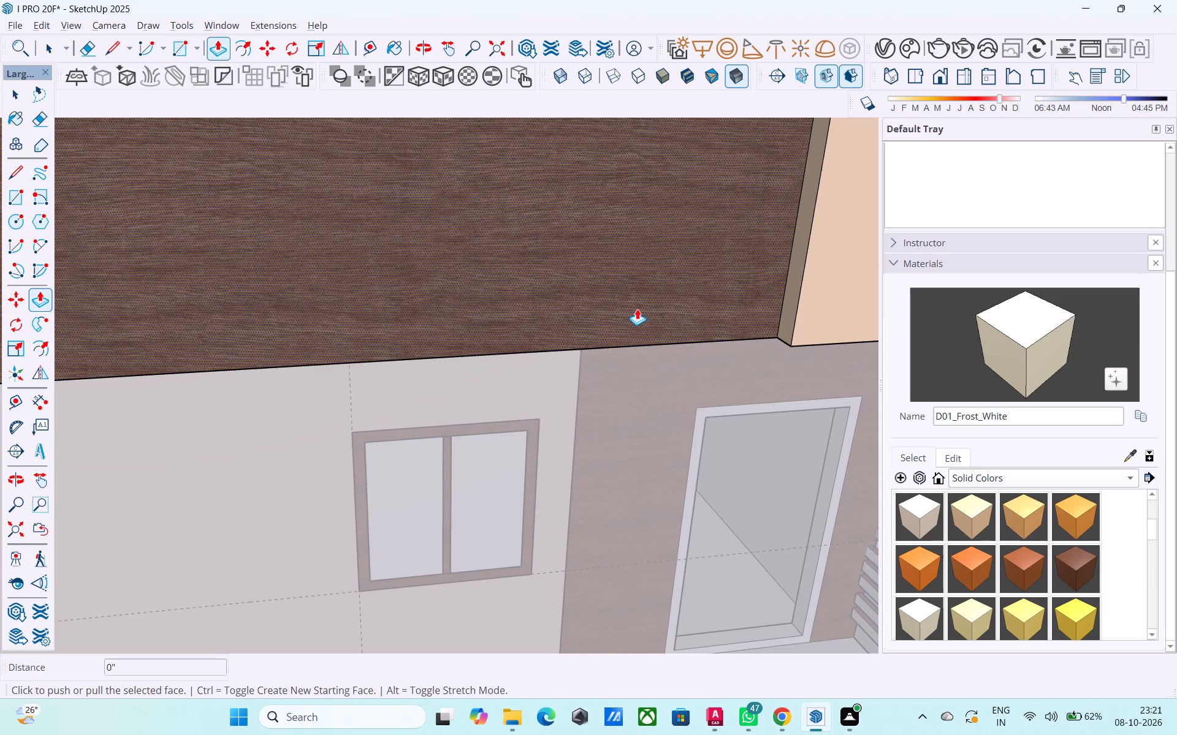
{"action": "left_click", "coordinate": [637, 309]}
{"action": "scroll", "coordinate": [644, 314], "scroll_direction": "down", "scroll_amount": 14}
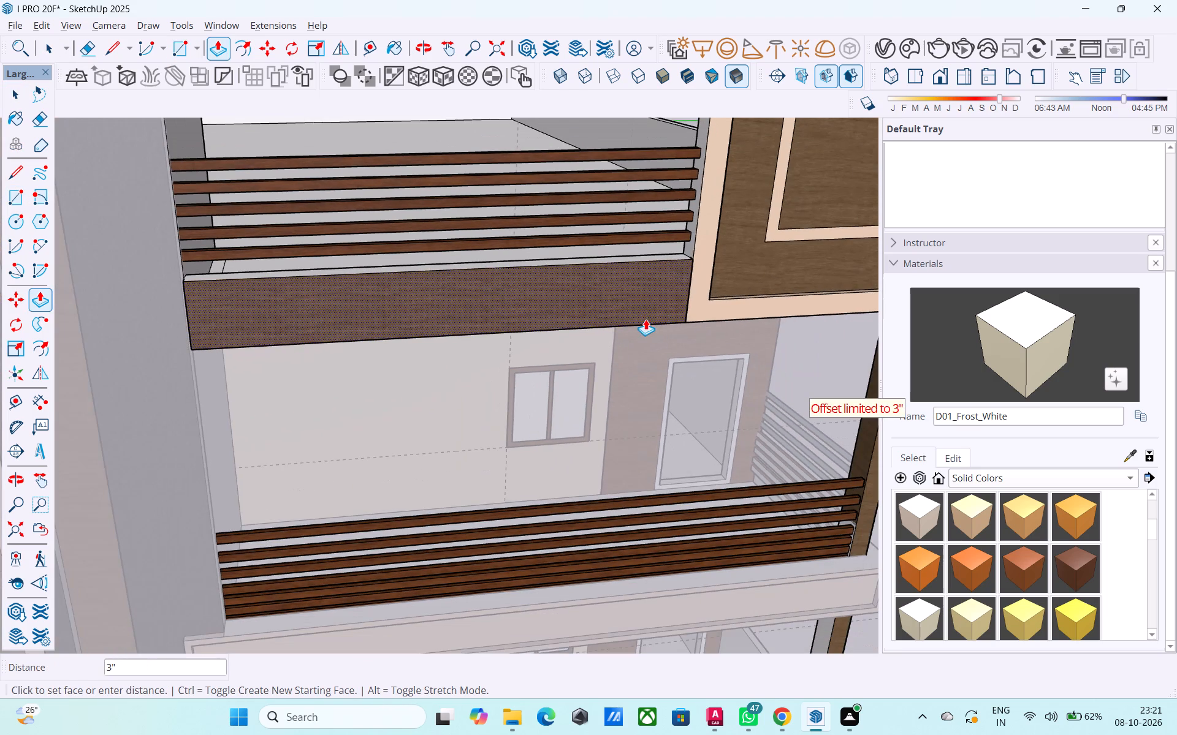
{"action": "left_click", "coordinate": [666, 333]}
{"action": "left_click", "coordinate": [628, 309]}
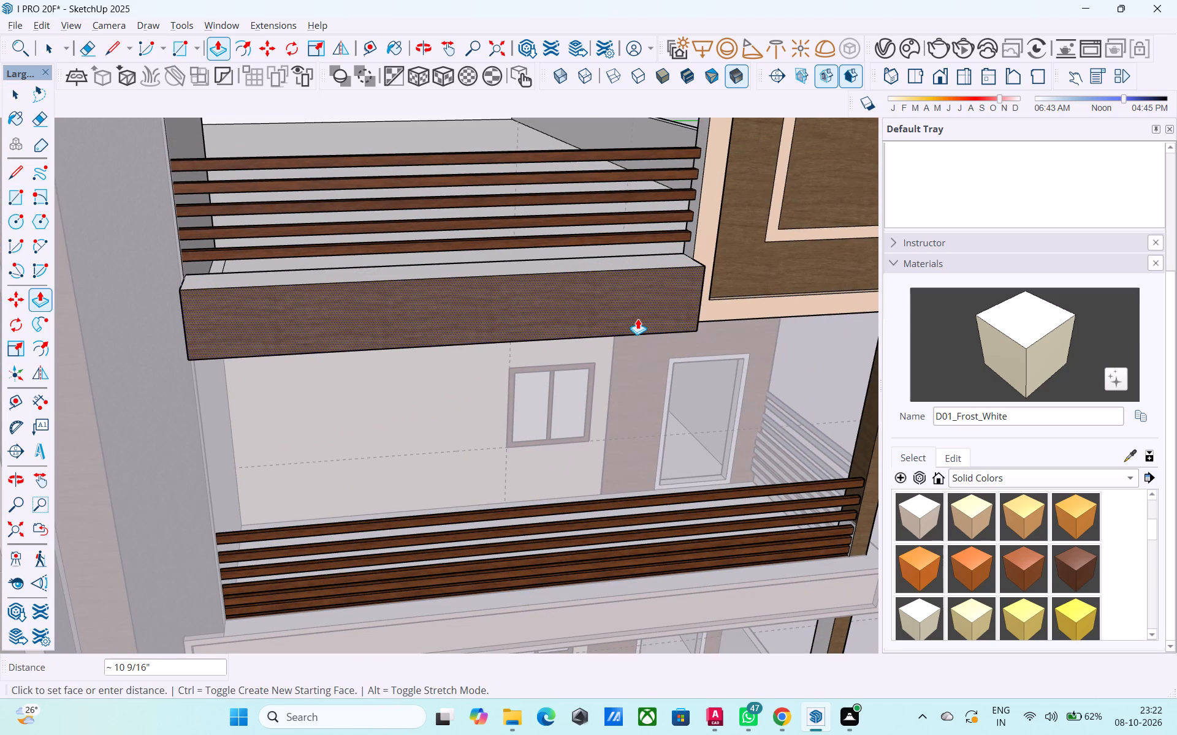
{"action": "type", "text": "4\""}
{"action": "key", "text": "Return"}
Pull the parapet band's front face further outward so it projects past the tower's front wall.
{"action": "middle_click_drag", "start_coordinate": [290, 308], "coordinate": [622, 307]}
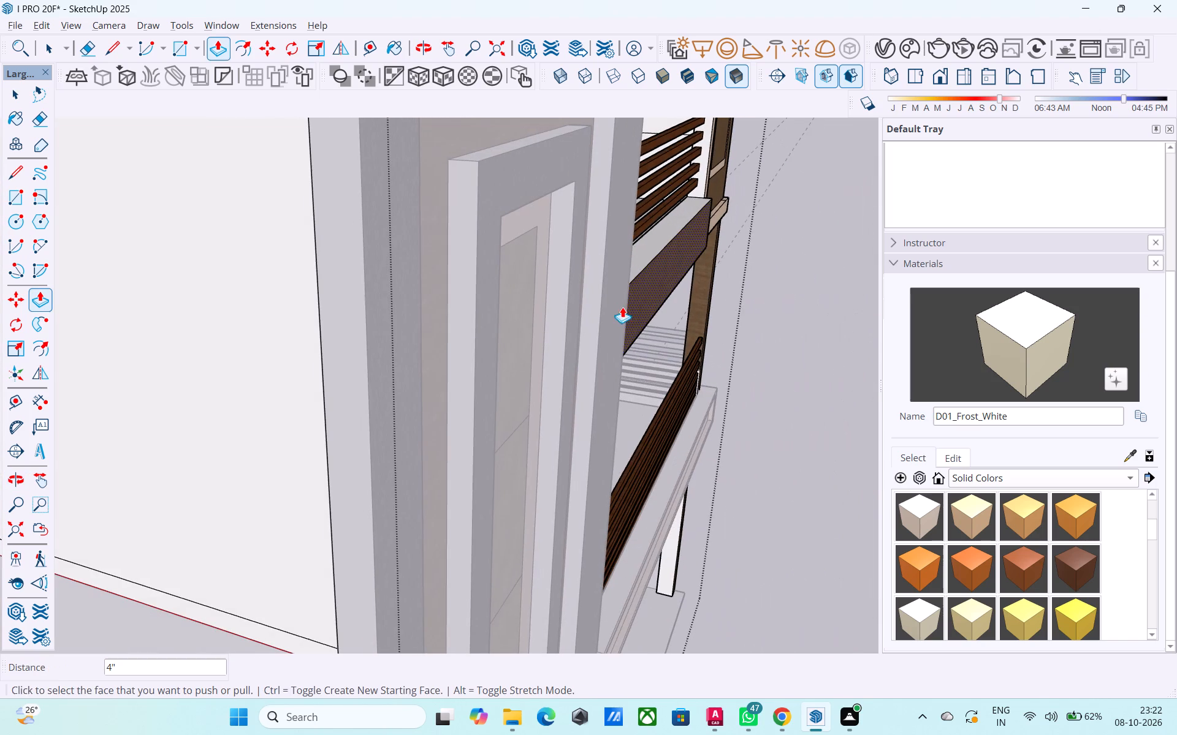
{"action": "middle_click_drag", "start_coordinate": [614, 311], "coordinate": [525, 309]}
{"action": "scroll", "coordinate": [545, 320], "scroll_direction": "up", "scroll_amount": 4}
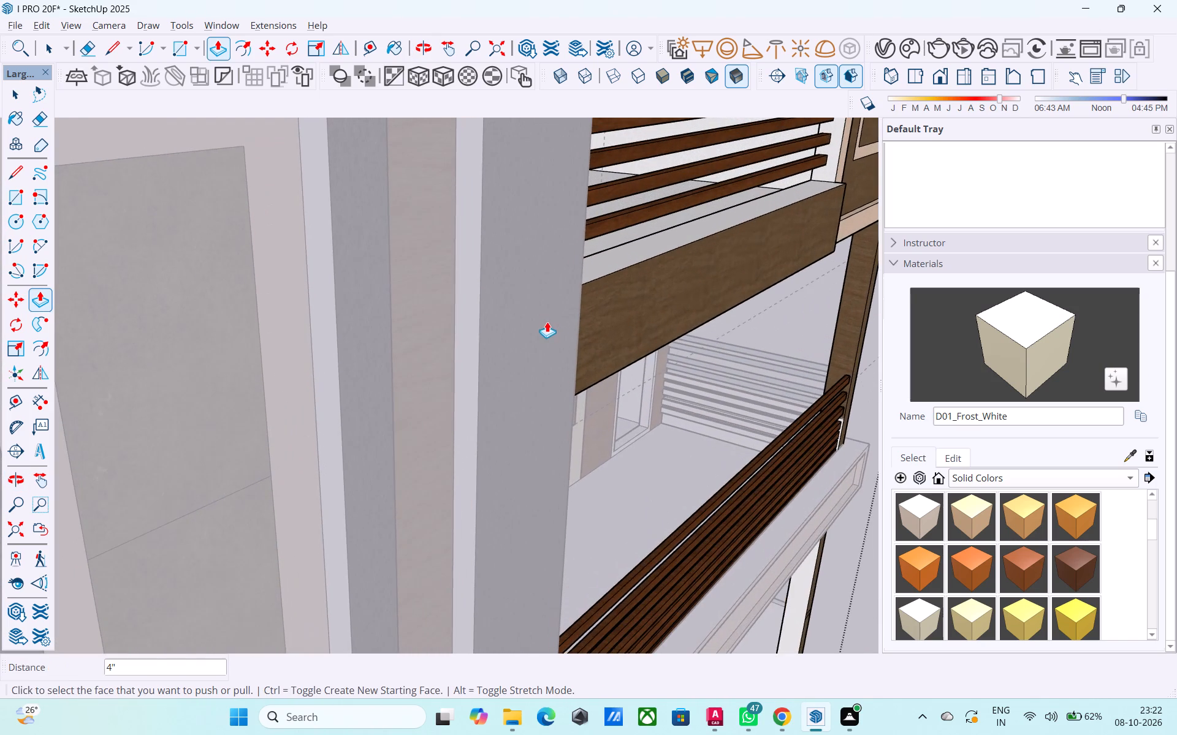
{"action": "key", "text": "space"}
{"action": "middle_click_drag", "start_coordinate": [558, 324], "coordinate": [372, 325]}
{"action": "scroll", "coordinate": [335, 320], "scroll_direction": "down", "scroll_amount": 8}
{"action": "middle_click_drag", "start_coordinate": [622, 350], "coordinate": [297, 326]}
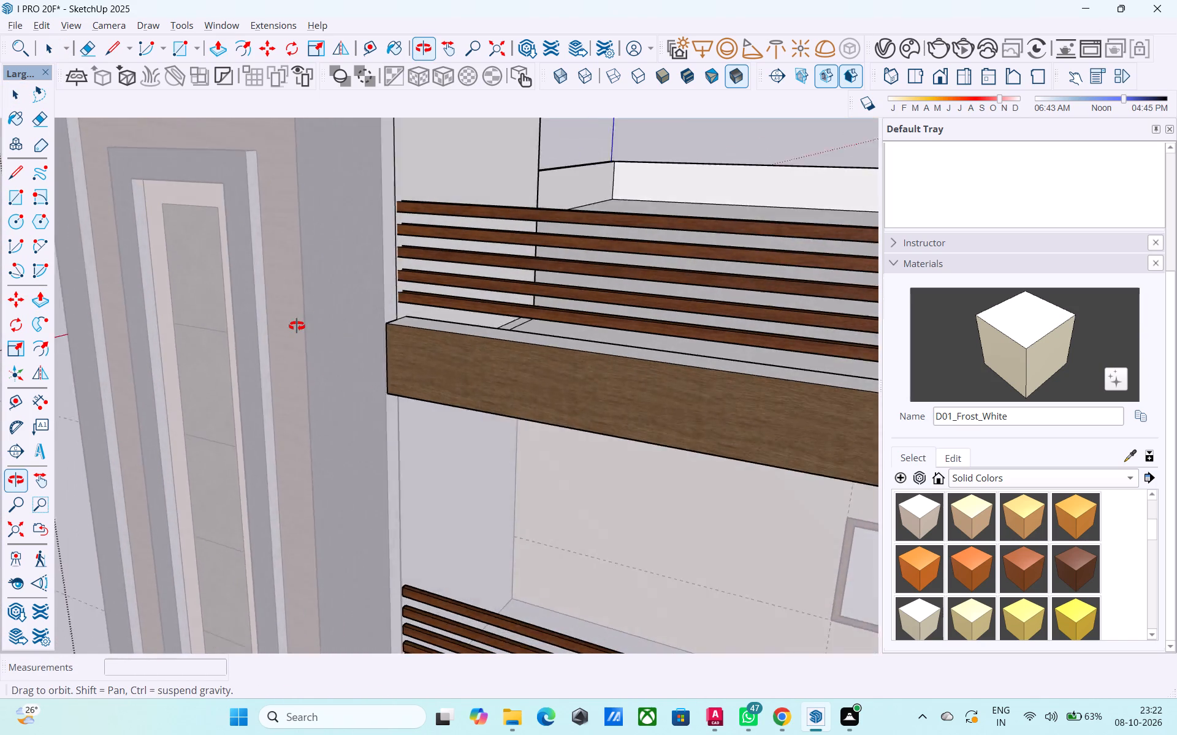
{"action": "middle_click_drag", "start_coordinate": [297, 326], "coordinate": [272, 326]}
{"action": "scroll", "coordinate": [321, 348], "scroll_direction": "up", "scroll_amount": 8}
{"action": "left_click", "coordinate": [409, 353]}
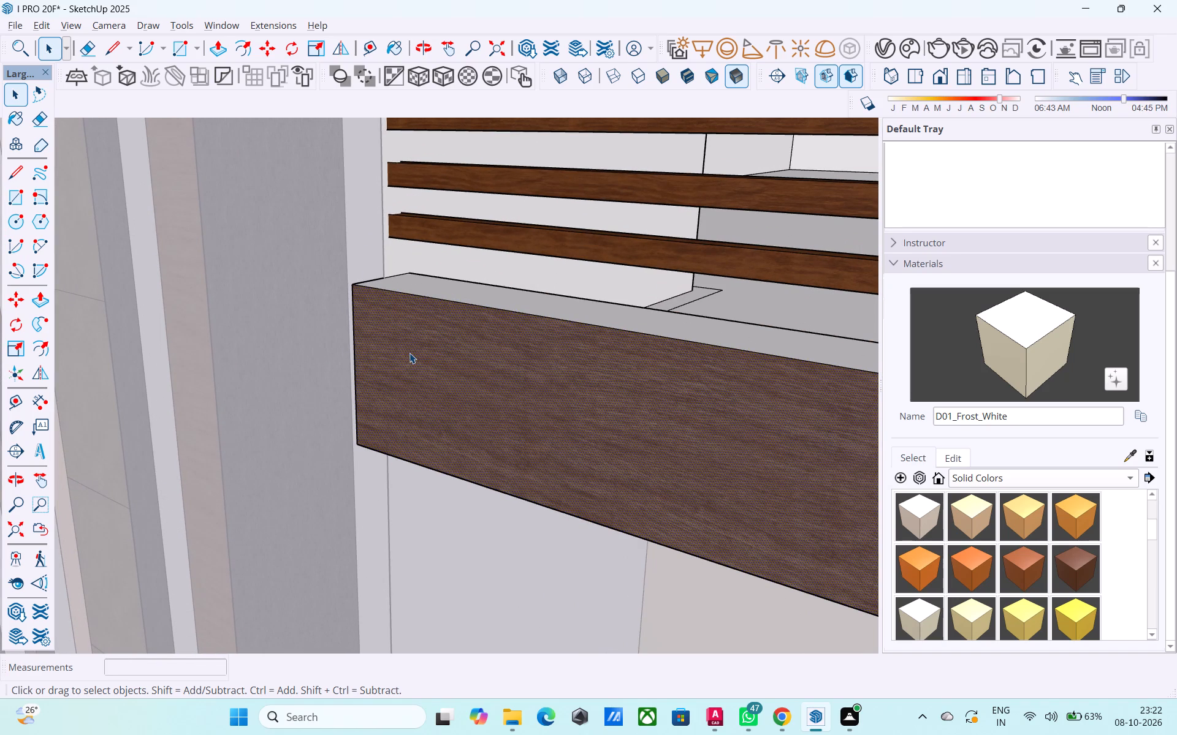
{"action": "key", "text": "p"}
{"action": "left_click", "coordinate": [413, 350]}
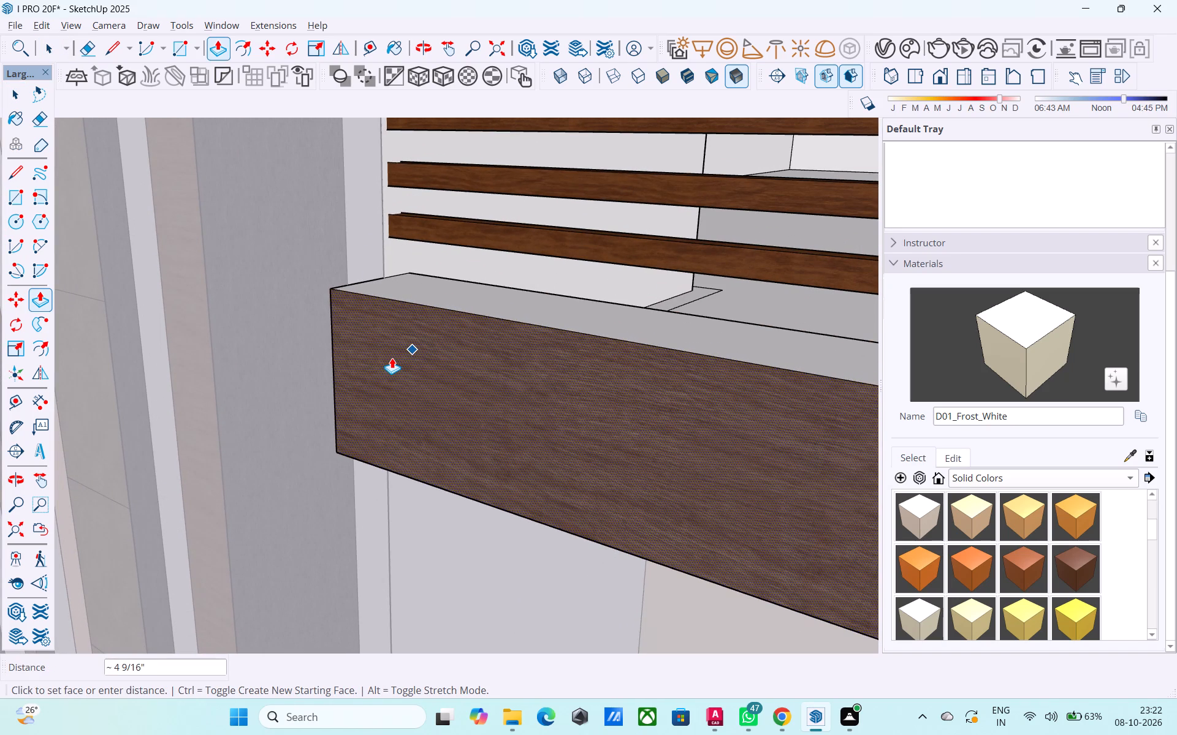
{"action": "left_click", "coordinate": [383, 360]}
Extend the parapet band's tower-side end about 1' 4 1/2" to align with the lower balcony band's end, and close the group.
{"action": "middle_click_drag", "start_coordinate": [327, 367], "coordinate": [596, 367]}
{"action": "middle_click_drag", "start_coordinate": [634, 357], "coordinate": [663, 361]}
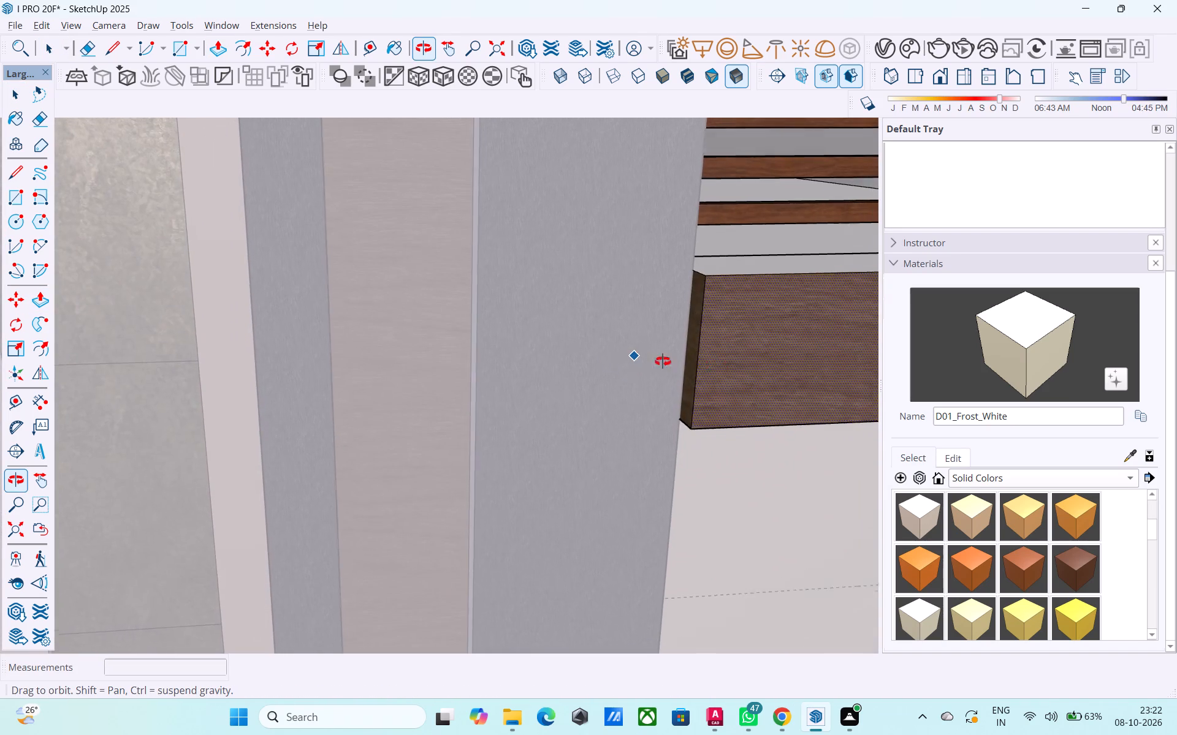
{"action": "middle_click_drag", "start_coordinate": [663, 361], "coordinate": [718, 366]}
{"action": "key", "text": "space"}
{"action": "left_click", "coordinate": [552, 326]}
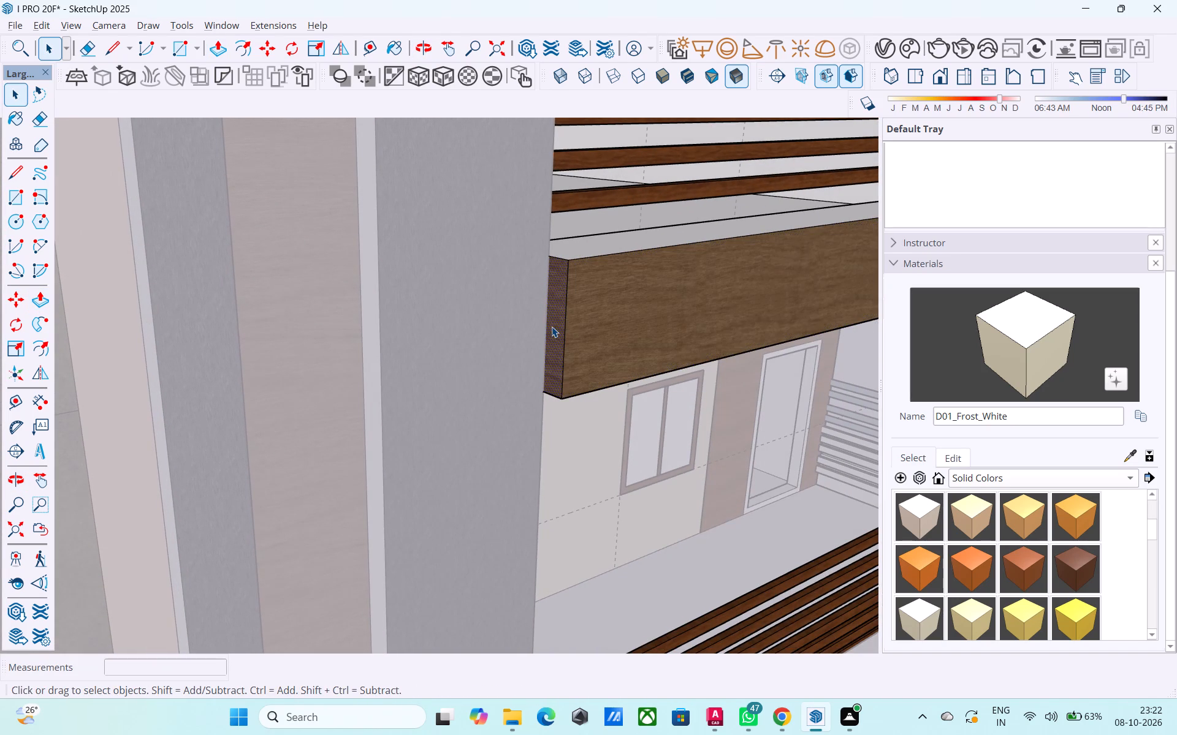
{"action": "left_click", "coordinate": [552, 326]}
{"action": "key", "text": "p"}
{"action": "left_click", "coordinate": [547, 326]}
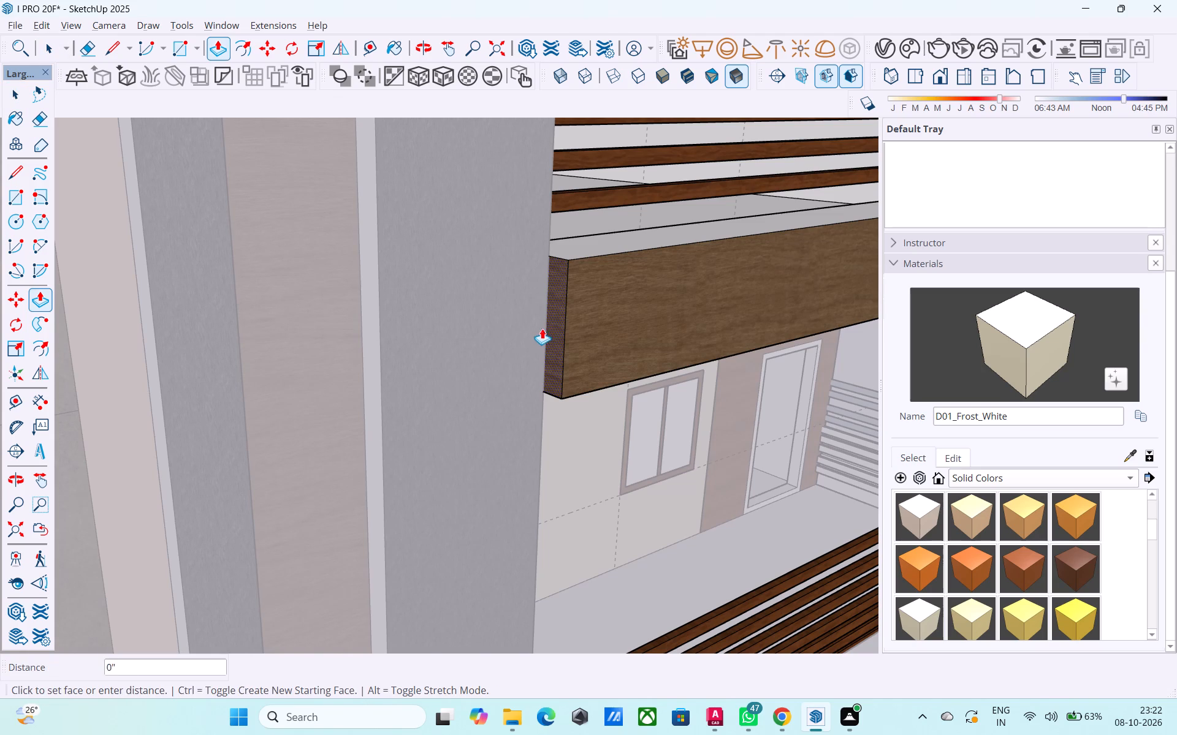
{"action": "scroll", "coordinate": [484, 346], "scroll_direction": "down", "scroll_amount": 4}
{"action": "middle_click_drag", "start_coordinate": [484, 346], "coordinate": [421, 341]}
{"action": "scroll", "coordinate": [412, 338], "scroll_direction": "down", "scroll_amount": 9}
{"action": "middle_click_drag", "start_coordinate": [412, 336], "coordinate": [382, 328]}
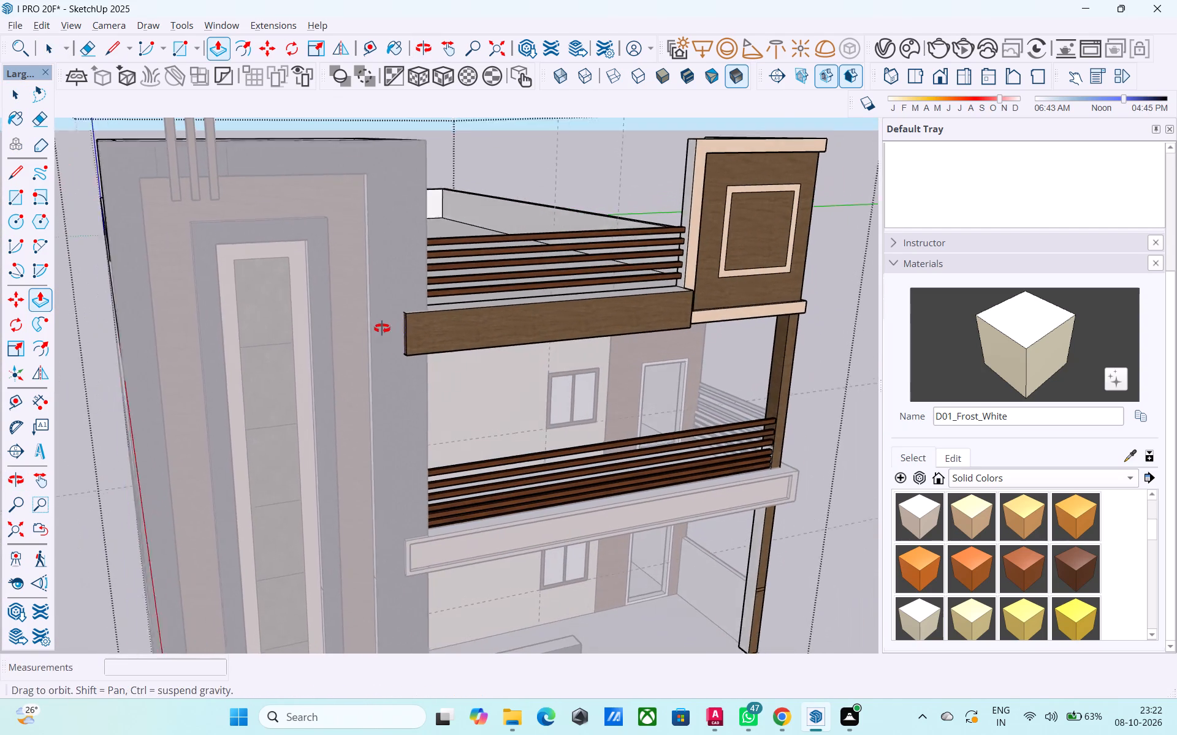
{"action": "middle_click_drag", "start_coordinate": [382, 328], "coordinate": [379, 327]}
{"action": "middle_click_drag", "start_coordinate": [384, 336], "coordinate": [356, 319]}
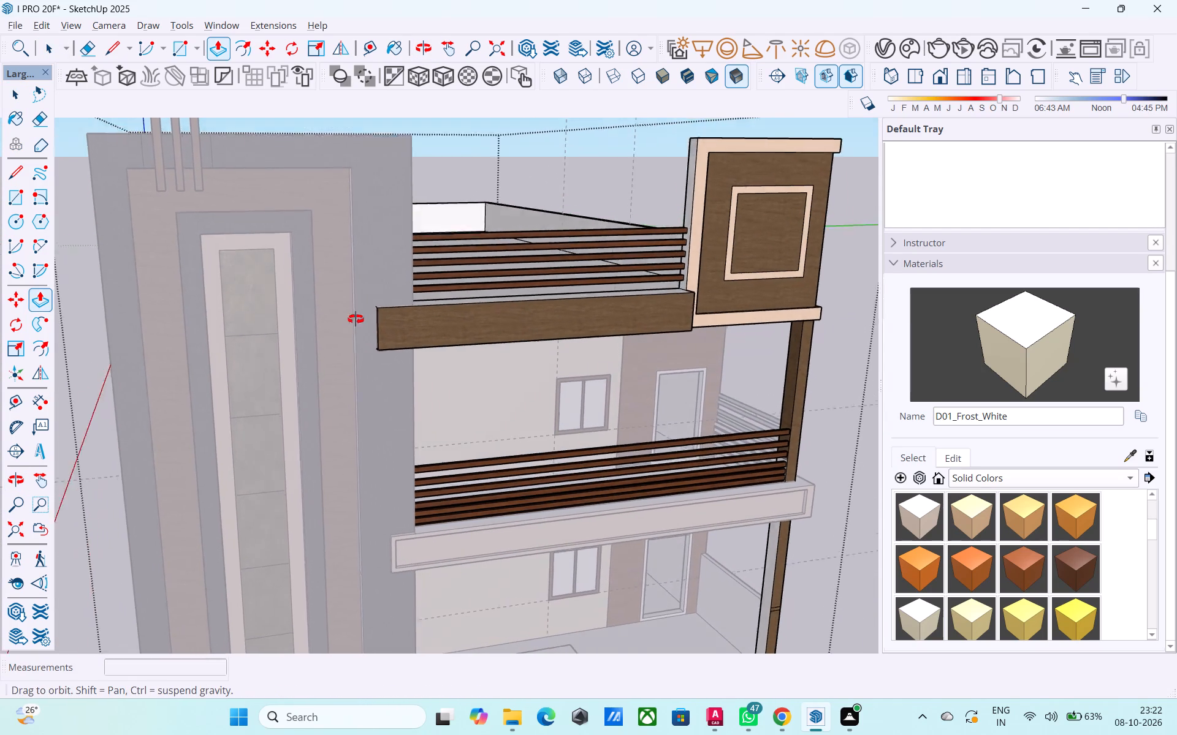
{"action": "middle_click_drag", "start_coordinate": [356, 319], "coordinate": [347, 302]}
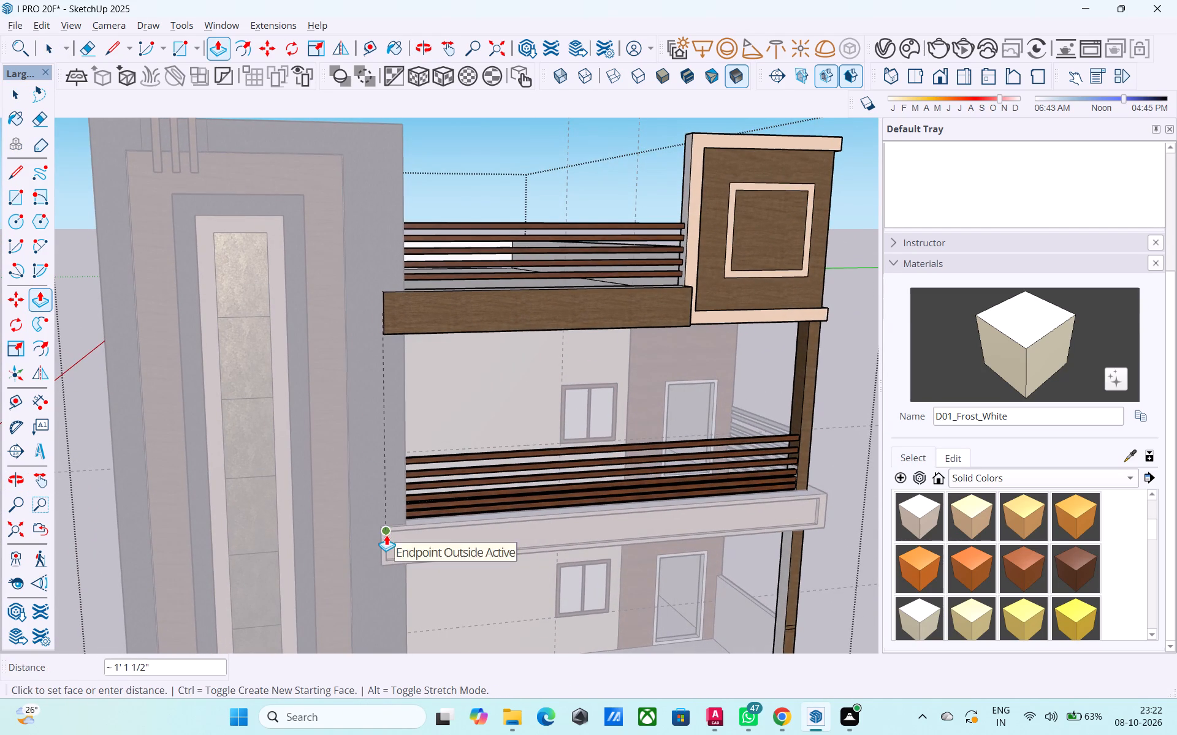
{"action": "left_click", "coordinate": [386, 534]}
{"action": "scroll", "coordinate": [381, 477], "scroll_direction": "down", "scroll_amount": 3}
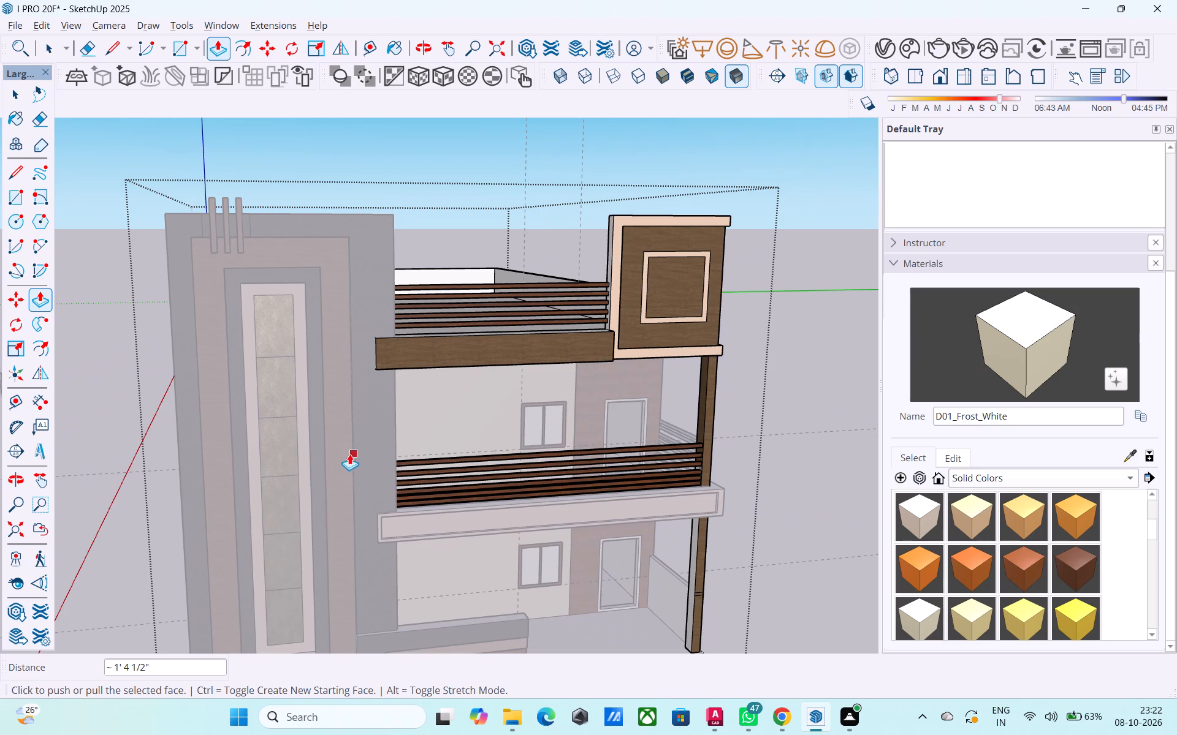
{"action": "key", "text": "space"}
{"action": "scroll", "coordinate": [413, 445], "scroll_direction": "down", "scroll_amount": 2}
{"action": "middle_click_drag", "start_coordinate": [416, 445], "coordinate": [389, 435]}
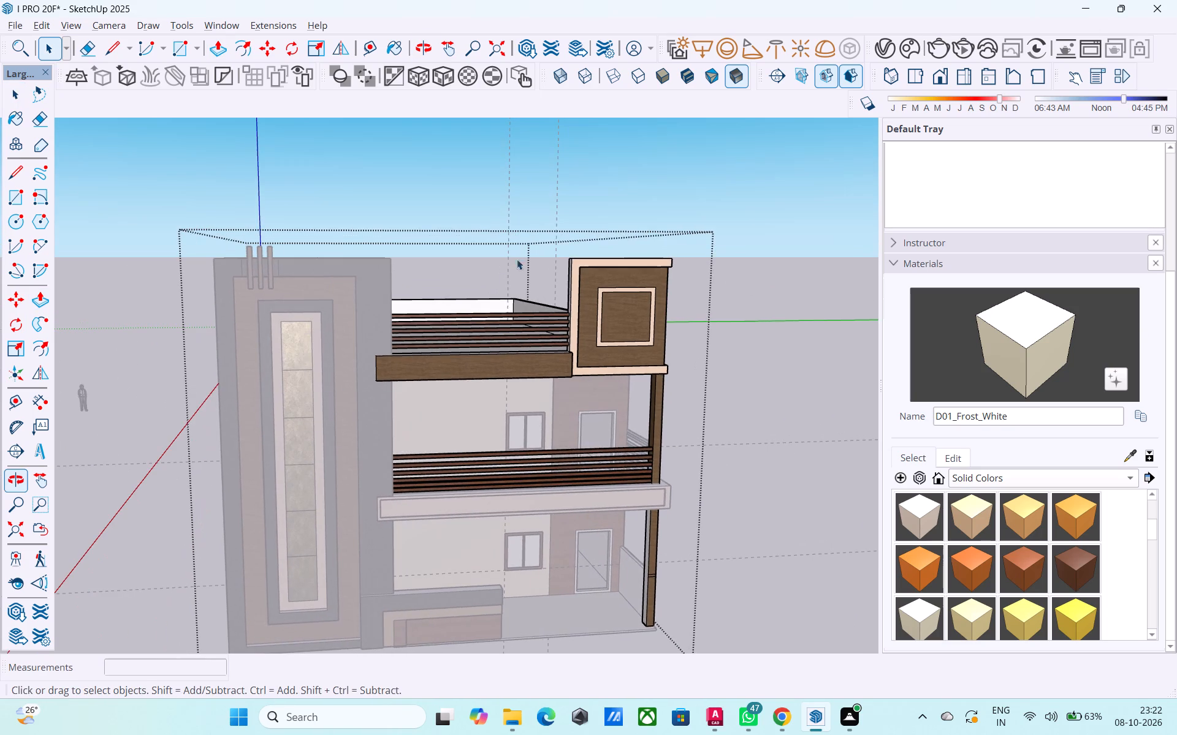
{"action": "left_click", "coordinate": [517, 187]}
Reopen the parapet and corner box group and pull the box's light outer frame forward to the parapet band's front face.
{"action": "middle_click_drag", "start_coordinate": [541, 339], "coordinate": [517, 326]}
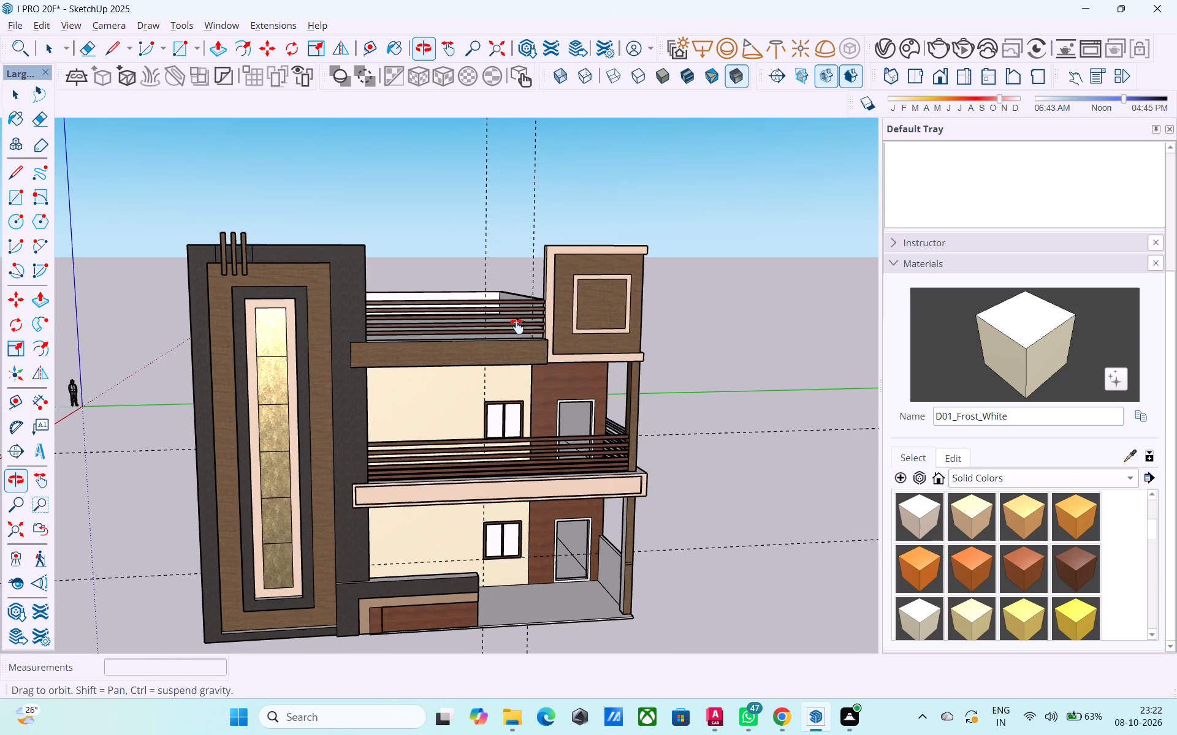
{"action": "middle_click_drag", "start_coordinate": [517, 326], "coordinate": [479, 322]}
{"action": "scroll", "coordinate": [541, 367], "scroll_direction": "up", "scroll_amount": 5}
{"action": "left_click", "coordinate": [545, 352]}
{"action": "middle_click_drag", "start_coordinate": [552, 352], "coordinate": [403, 361]}
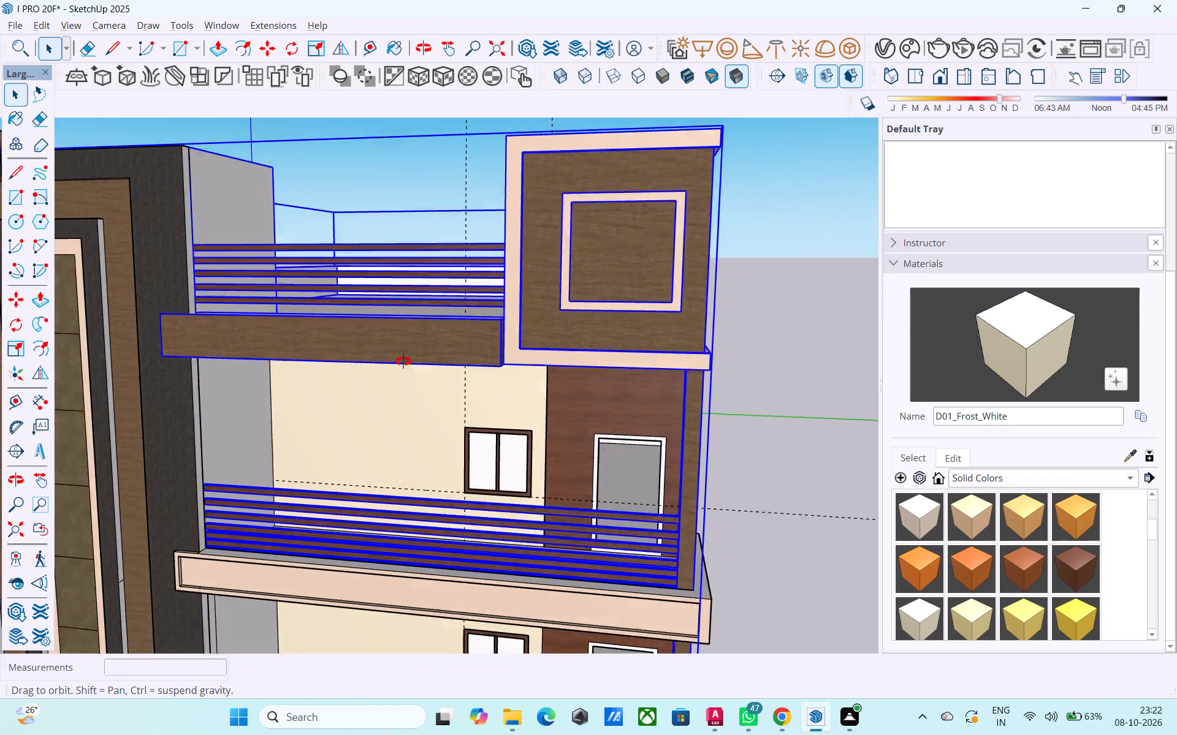
{"action": "middle_click_drag", "start_coordinate": [403, 361], "coordinate": [313, 379]}
{"action": "triple_click", "coordinate": [440, 371]}
{"action": "left_click", "coordinate": [440, 371]}
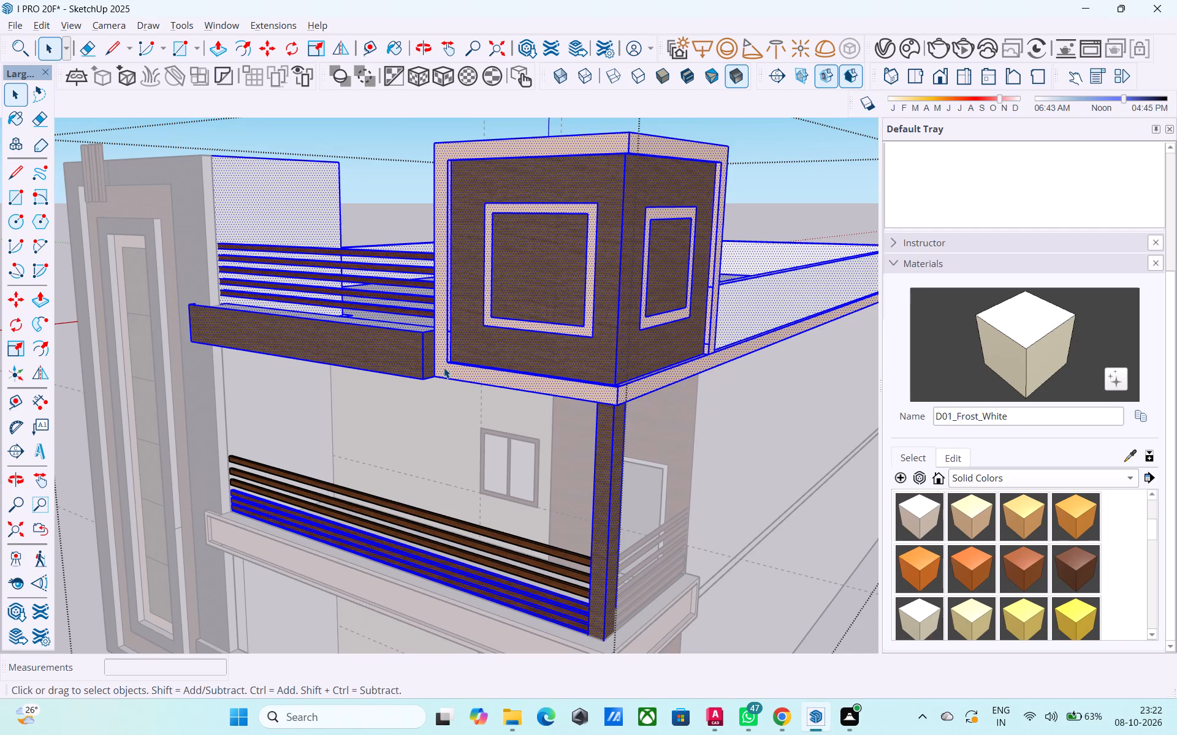
{"action": "left_click", "coordinate": [444, 367]}
{"action": "key", "text": "p"}
{"action": "left_click", "coordinate": [446, 367]}
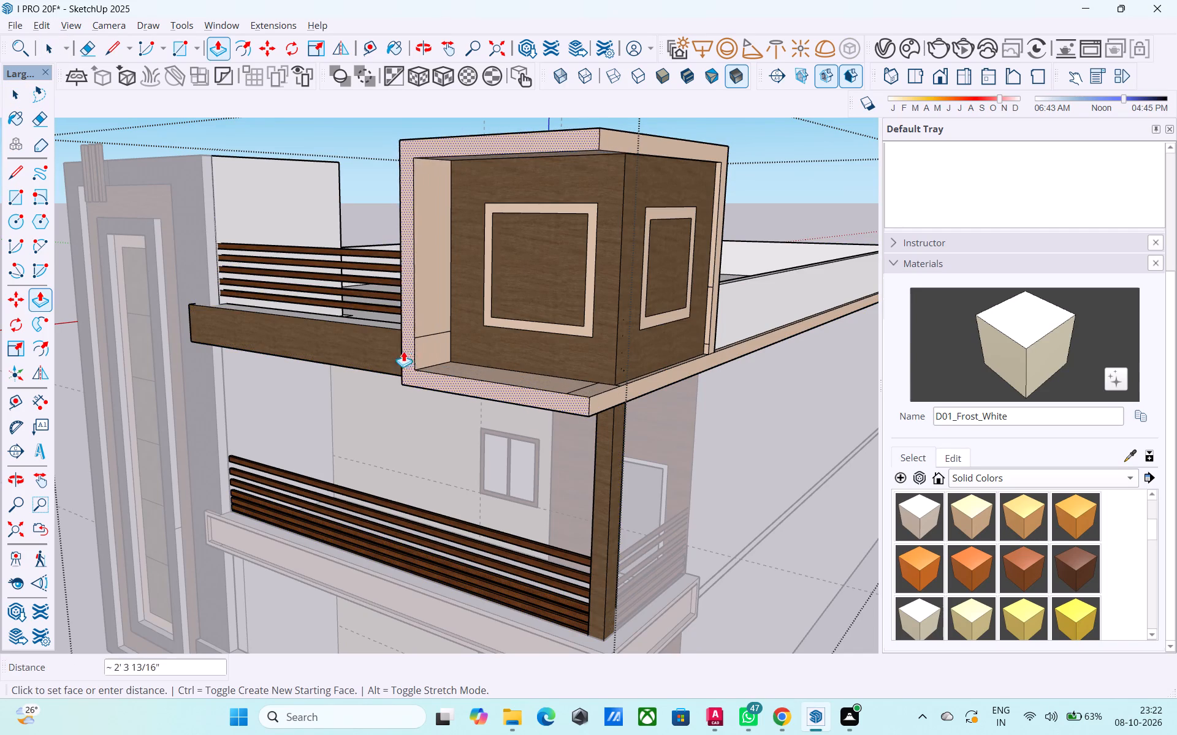
{"action": "middle_click_drag", "start_coordinate": [405, 352], "coordinate": [722, 349]}
{"action": "left_click", "coordinate": [502, 349]}
{"action": "middle_click_drag", "start_coordinate": [717, 347], "coordinate": [315, 349]}
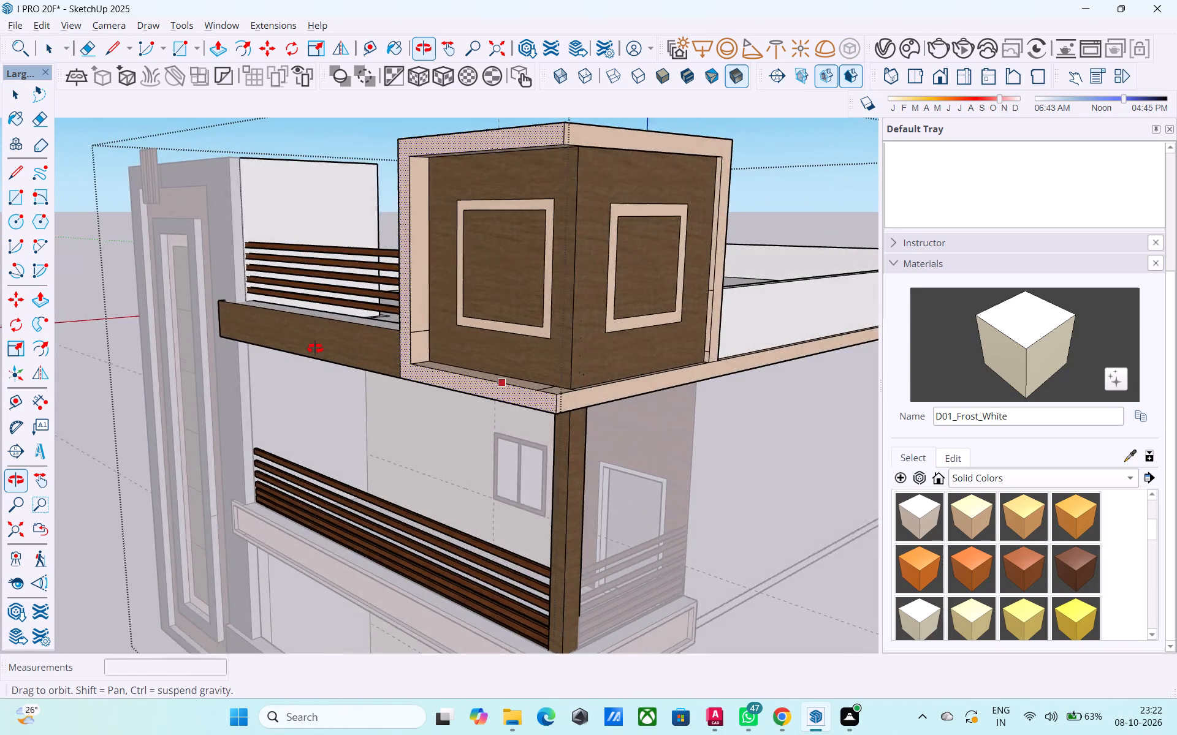
{"action": "middle_click_drag", "start_coordinate": [315, 349], "coordinate": [314, 349]}
Pull the square inner frame on the corner box's front panel outward about 3".
{"action": "scroll", "coordinate": [470, 326], "scroll_direction": "up", "scroll_amount": 6}
{"action": "key", "text": "space"}
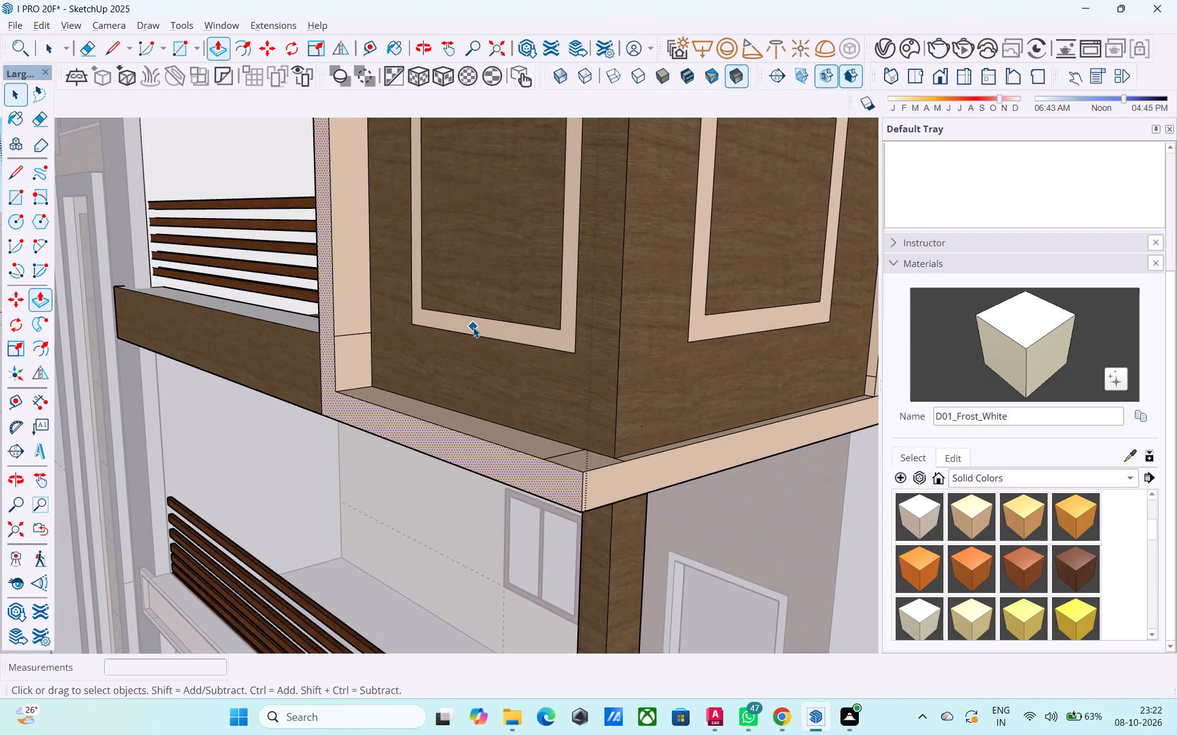
{"action": "left_click", "coordinate": [476, 325]}
{"action": "key", "text": "p"}
{"action": "left_click", "coordinate": [476, 325]}
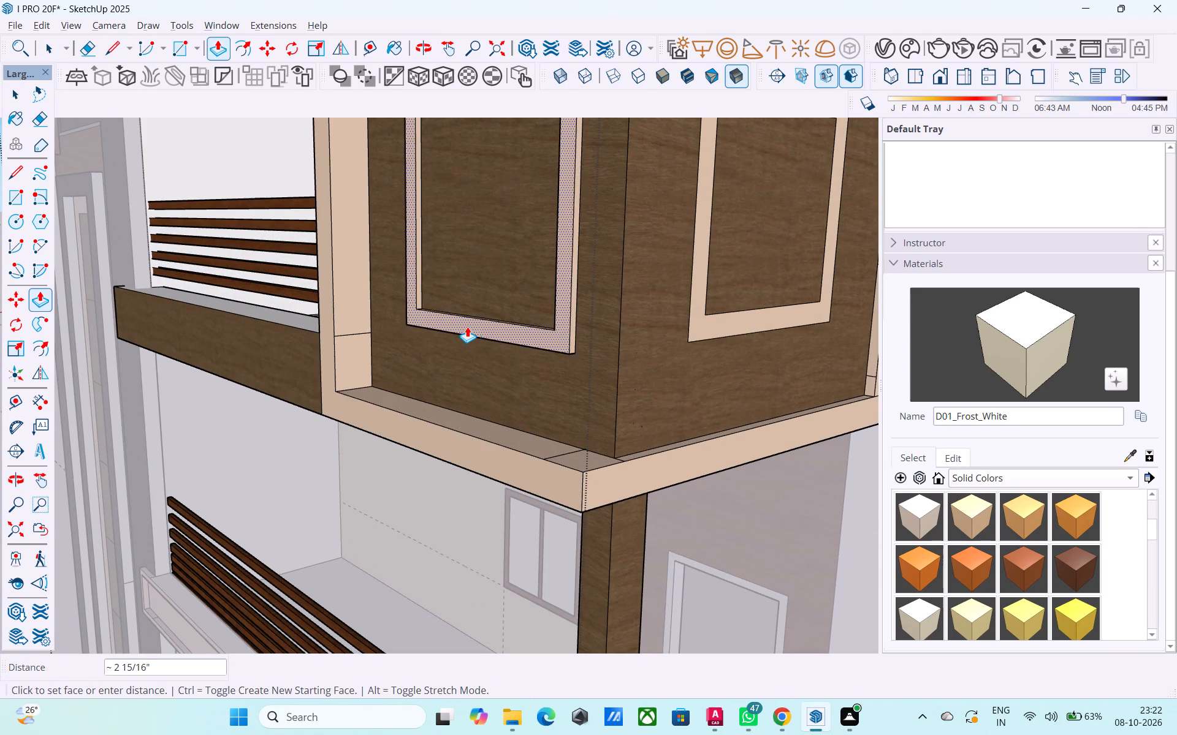
{"action": "left_click", "coordinate": [467, 326]}
Pull the square inner frame on the corner box's side panel outward about 4".
{"action": "key", "text": "space"}
{"action": "left_click", "coordinate": [703, 323]}
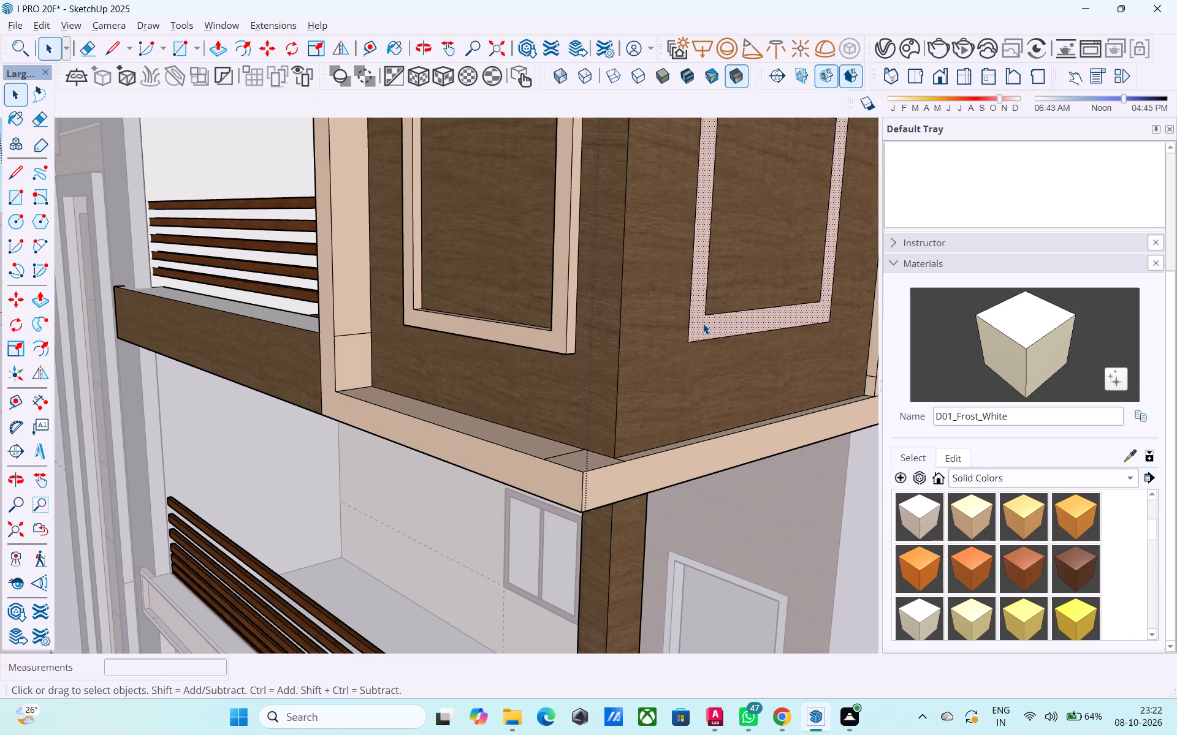
{"action": "key", "text": "p"}
{"action": "left_click", "coordinate": [703, 323]}
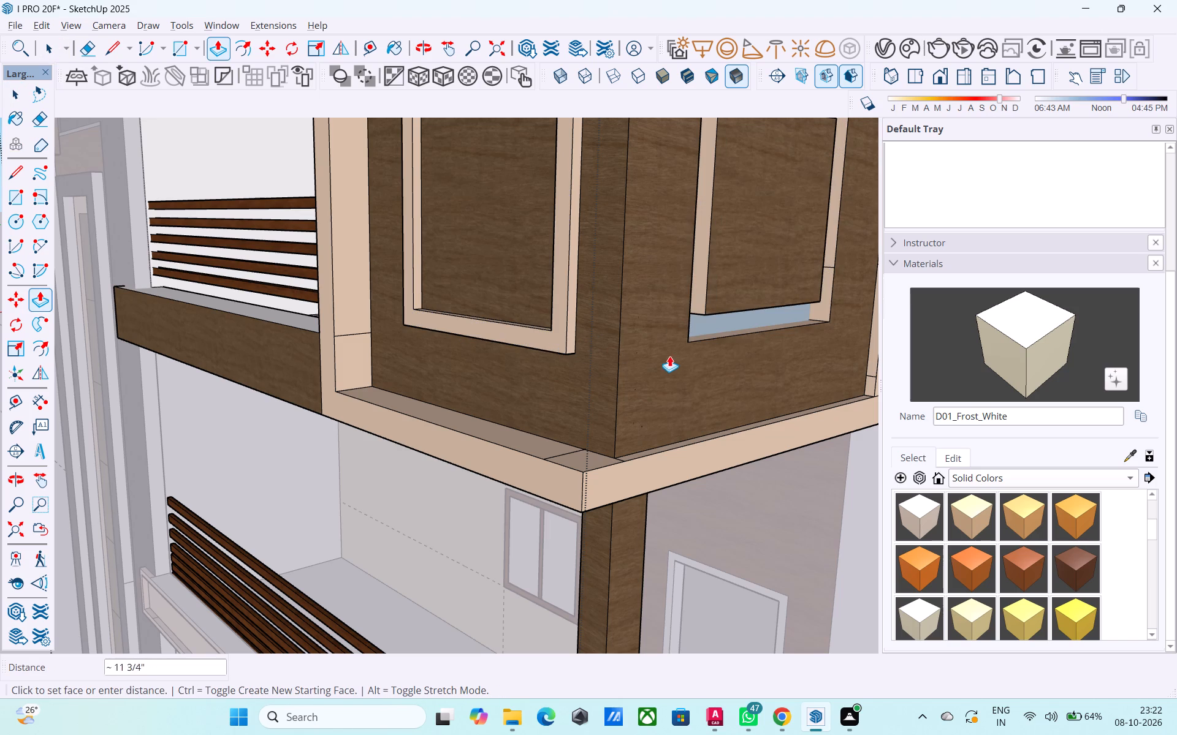
{"action": "left_click", "coordinate": [712, 356]}
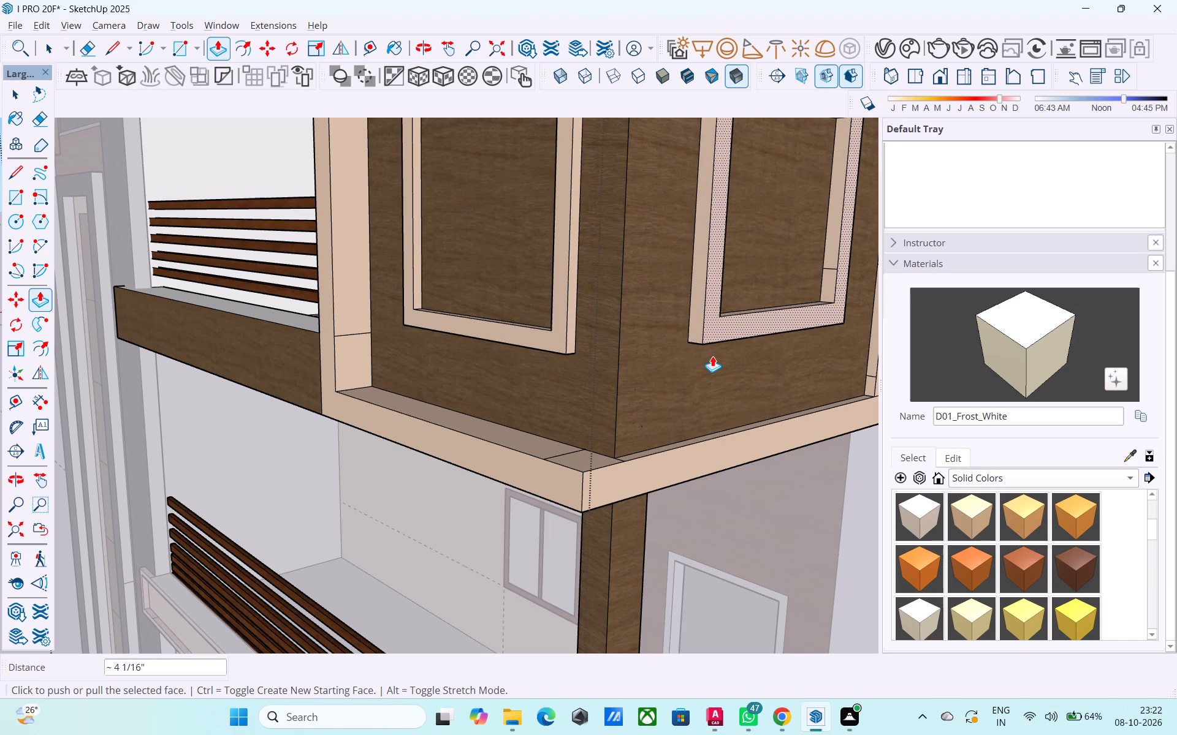
Pull the light trim strip along the bottom of the corner box's side outward about 6 3/4".
{"action": "key", "text": "space"}
{"action": "left_click", "coordinate": [693, 461]}
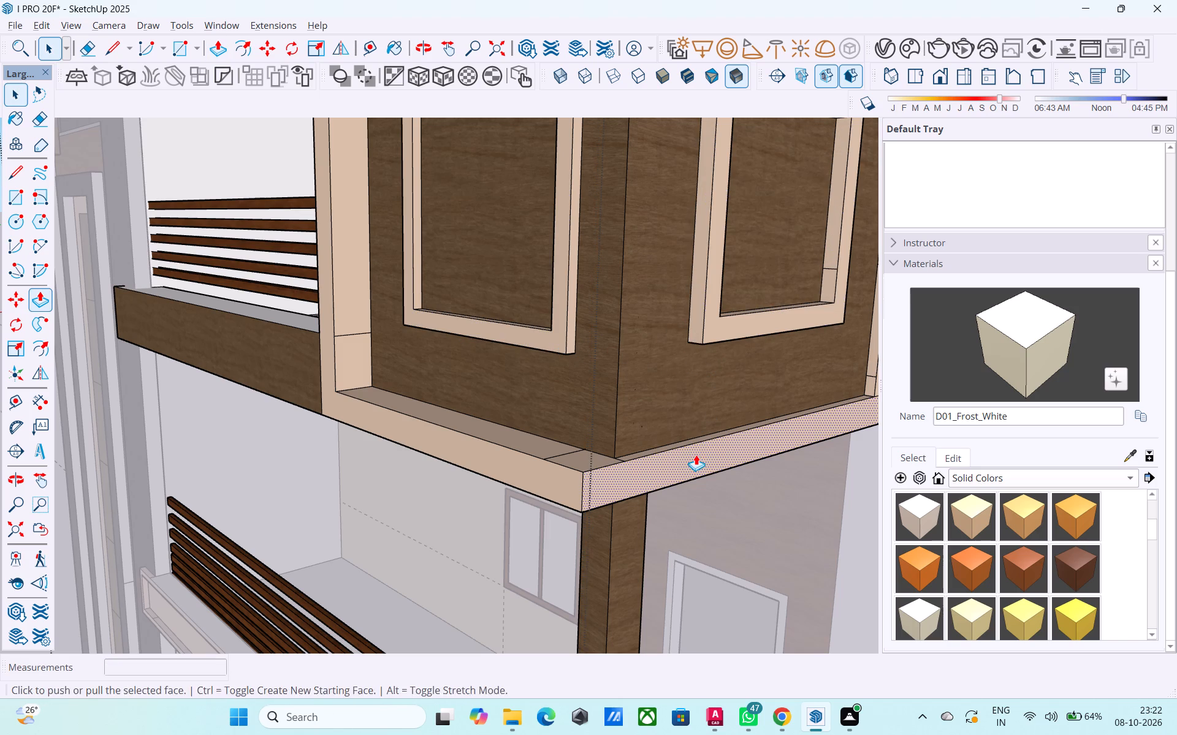
{"action": "key", "text": "p"}
{"action": "left_click", "coordinate": [696, 454]}
{"action": "left_click", "coordinate": [715, 478]}
{"action": "scroll", "coordinate": [709, 475], "scroll_direction": "down", "scroll_amount": 5}
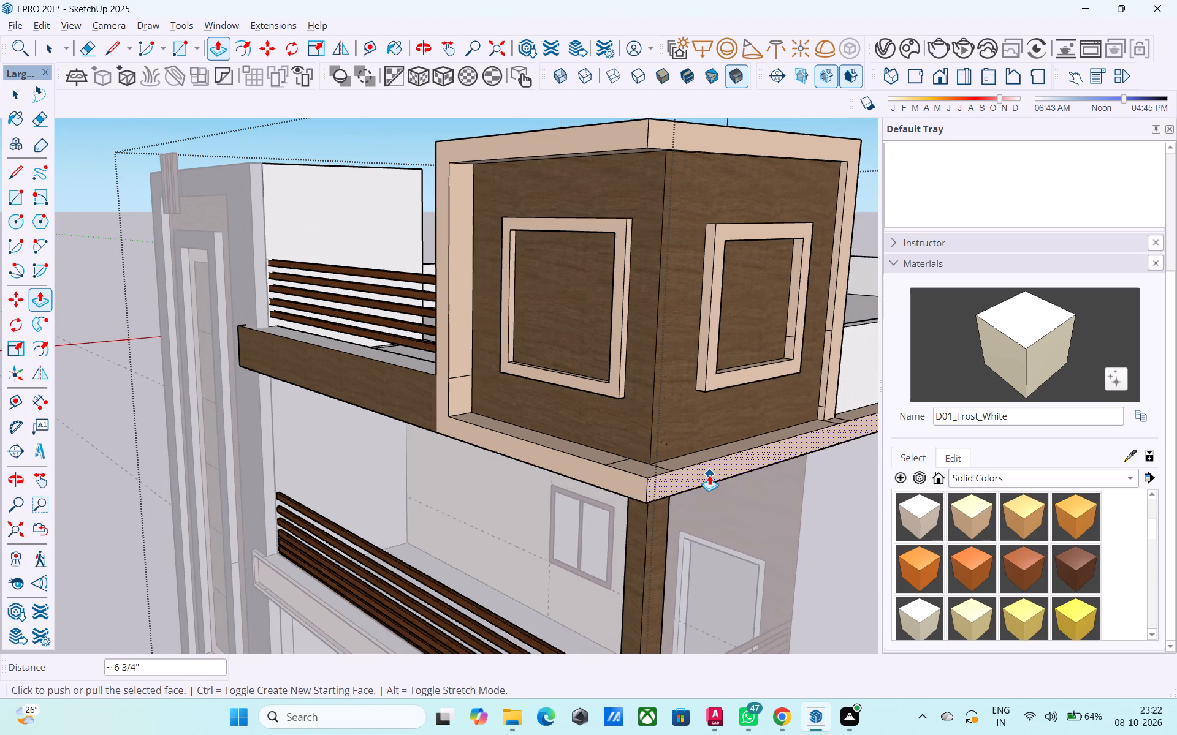
{"action": "key", "text": "space"}
Erase the leftover edges on the front outer frame's lower inner corner and at the corner box's bottom corner.
{"action": "scroll", "coordinate": [638, 476], "scroll_direction": "down", "scroll_amount": 2}
{"action": "middle_click_drag", "start_coordinate": [634, 476], "coordinate": [594, 575]}
{"action": "key", "text": "e"}
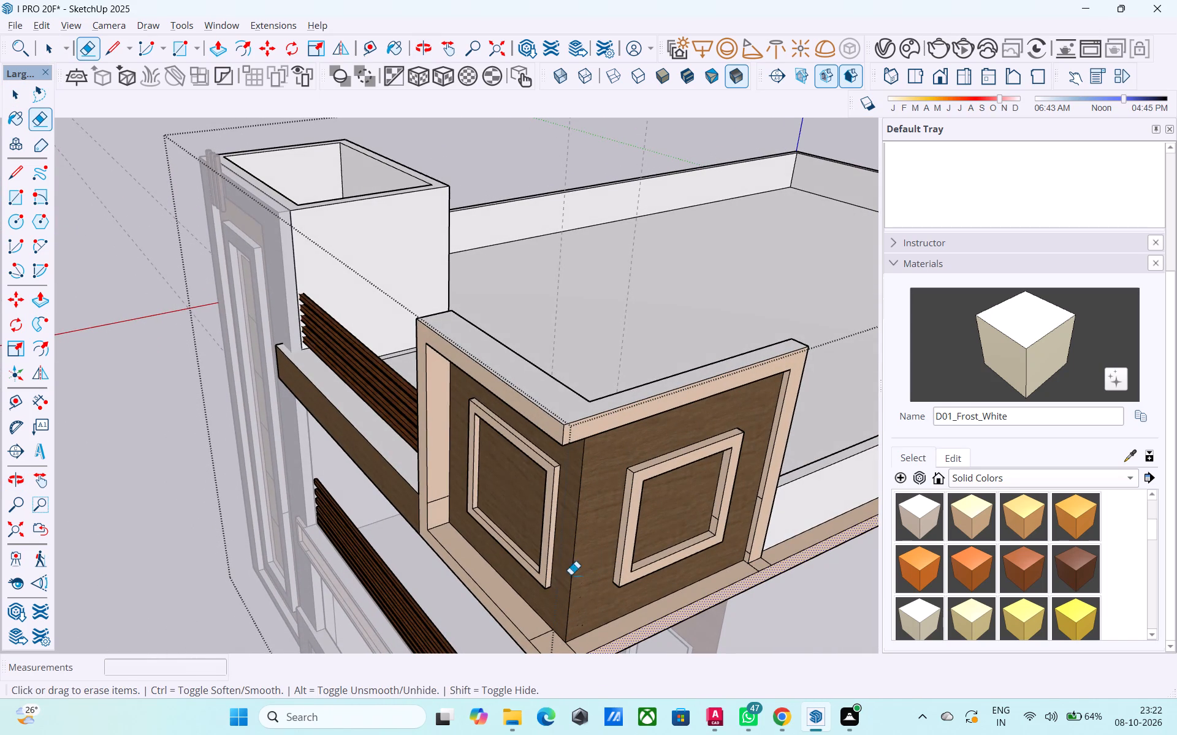
{"action": "middle_click_drag", "start_coordinate": [556, 591], "coordinate": [535, 487]}
{"action": "scroll", "coordinate": [464, 435], "scroll_direction": "up", "scroll_amount": 2}
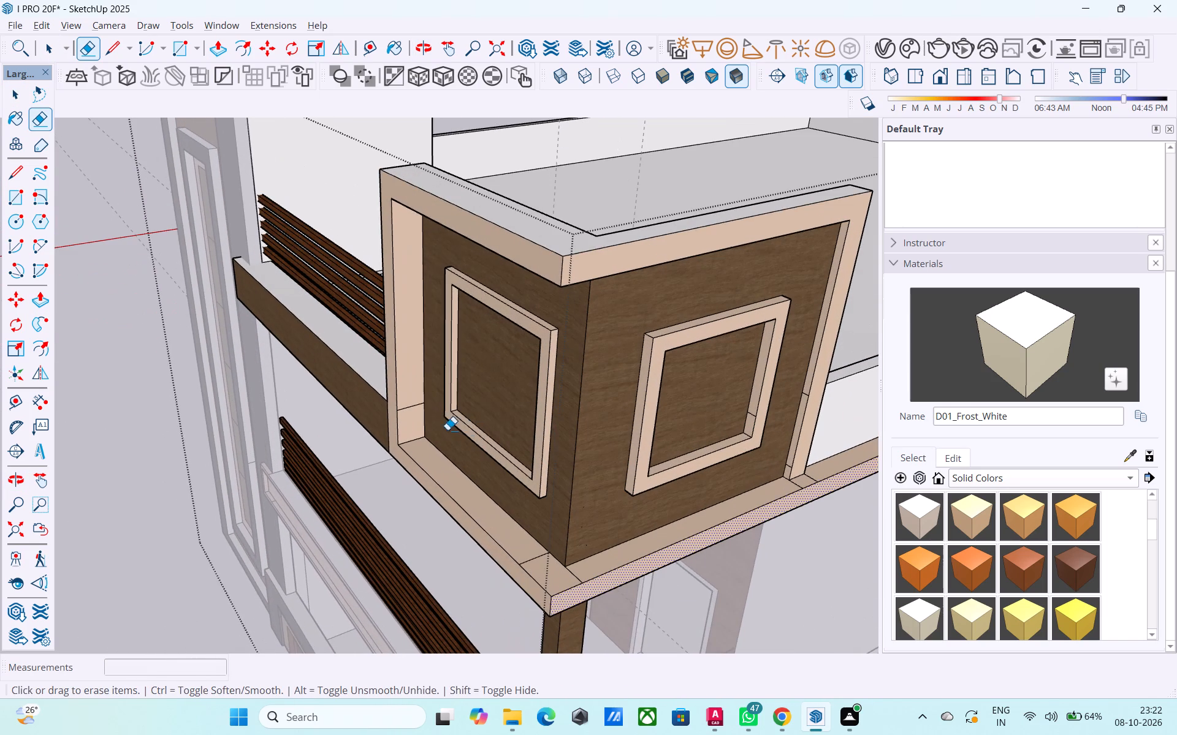
{"action": "left_click_drag", "start_coordinate": [416, 412], "coordinate": [413, 405]}
{"action": "middle_click_drag", "start_coordinate": [514, 537], "coordinate": [486, 406]}
{"action": "scroll", "coordinate": [486, 406], "scroll_direction": "up", "scroll_amount": 1, "text": "shift"}
{"action": "middle_click_drag", "start_coordinate": [485, 426], "coordinate": [479, 515]}
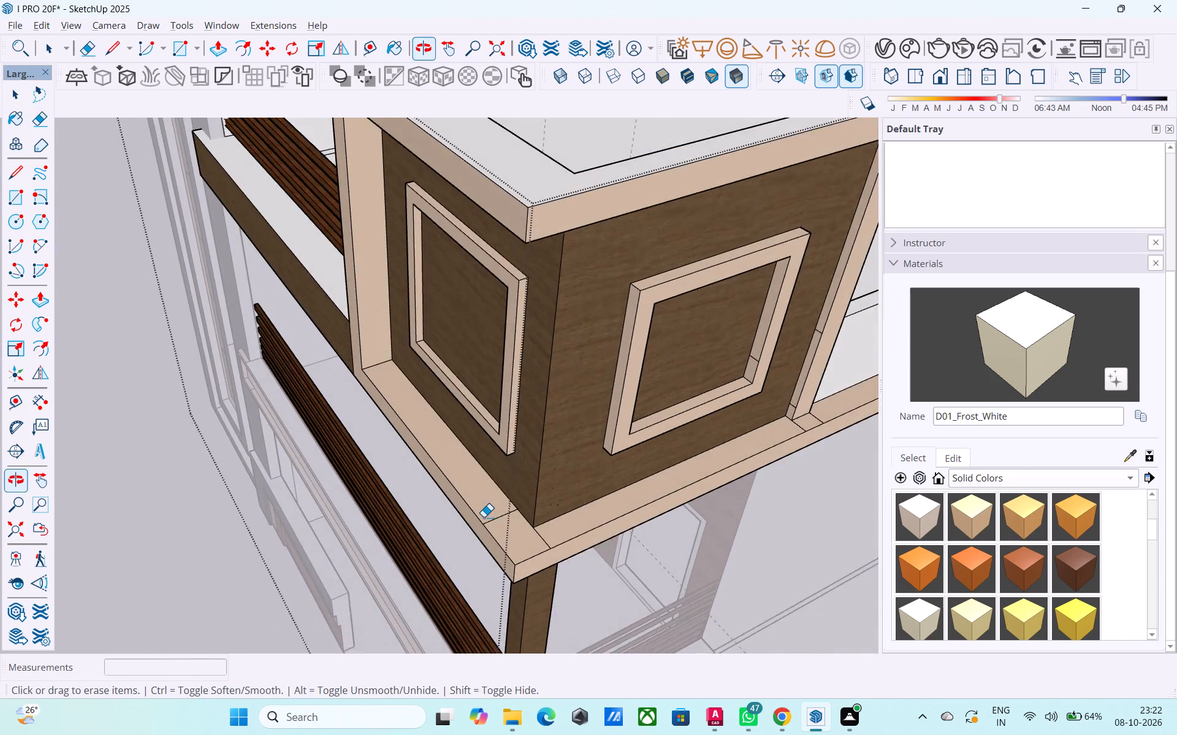
{"action": "scroll", "coordinate": [484, 517], "scroll_direction": "up", "scroll_amount": 3}
{"action": "left_click", "coordinate": [498, 522]}
{"action": "left_click_drag", "start_coordinate": [576, 545], "coordinate": [560, 549]}
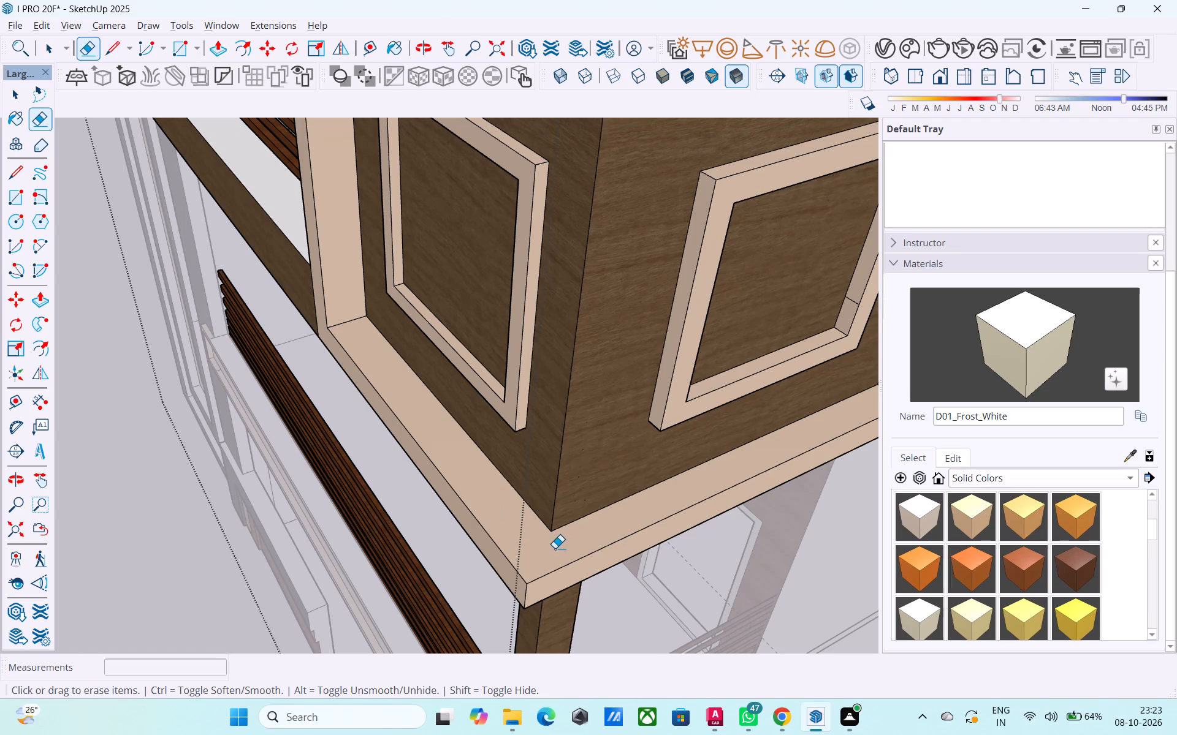
Erase the leftover edges on the corner box's side, at the outer frame's upright and foot and on the square inner frame.
{"action": "scroll", "coordinate": [550, 546], "scroll_direction": "down", "scroll_amount": 1}
{"action": "middle_click_drag", "start_coordinate": [549, 545], "coordinate": [427, 554], "text": "shift"}
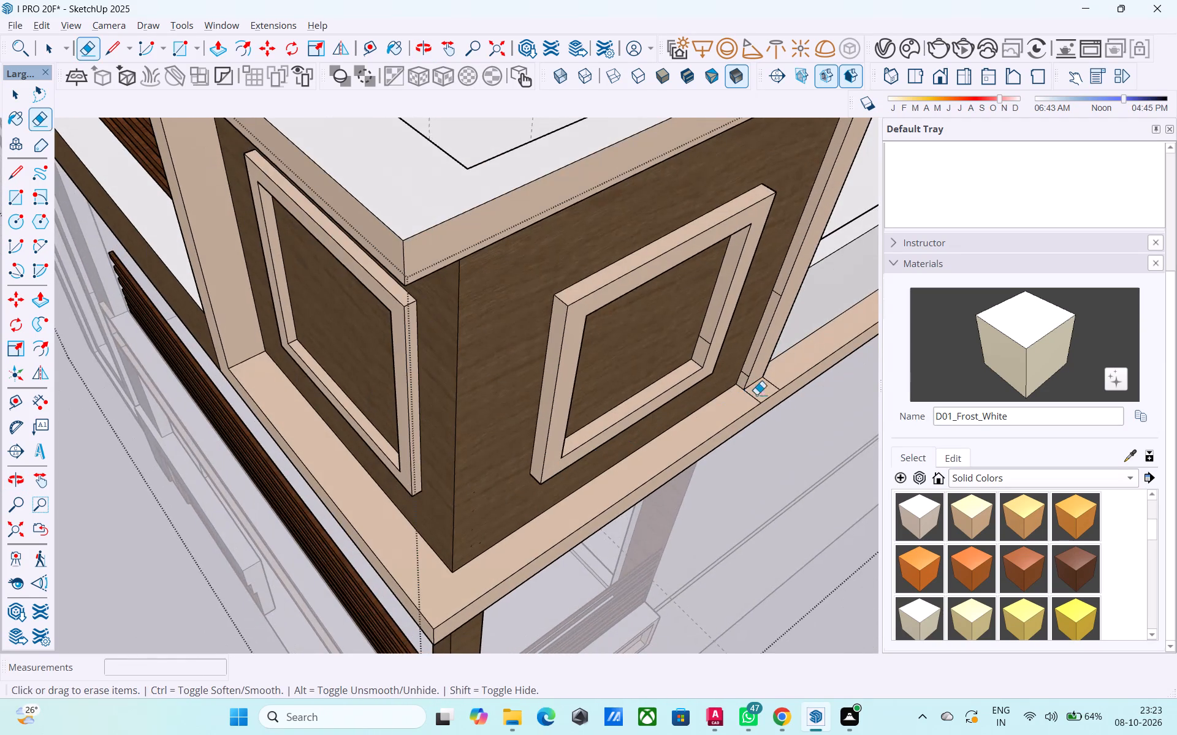
{"action": "scroll", "coordinate": [780, 388], "scroll_direction": "up", "scroll_amount": 2}
{"action": "left_click", "coordinate": [774, 386]}
{"action": "left_click", "coordinate": [742, 394]}
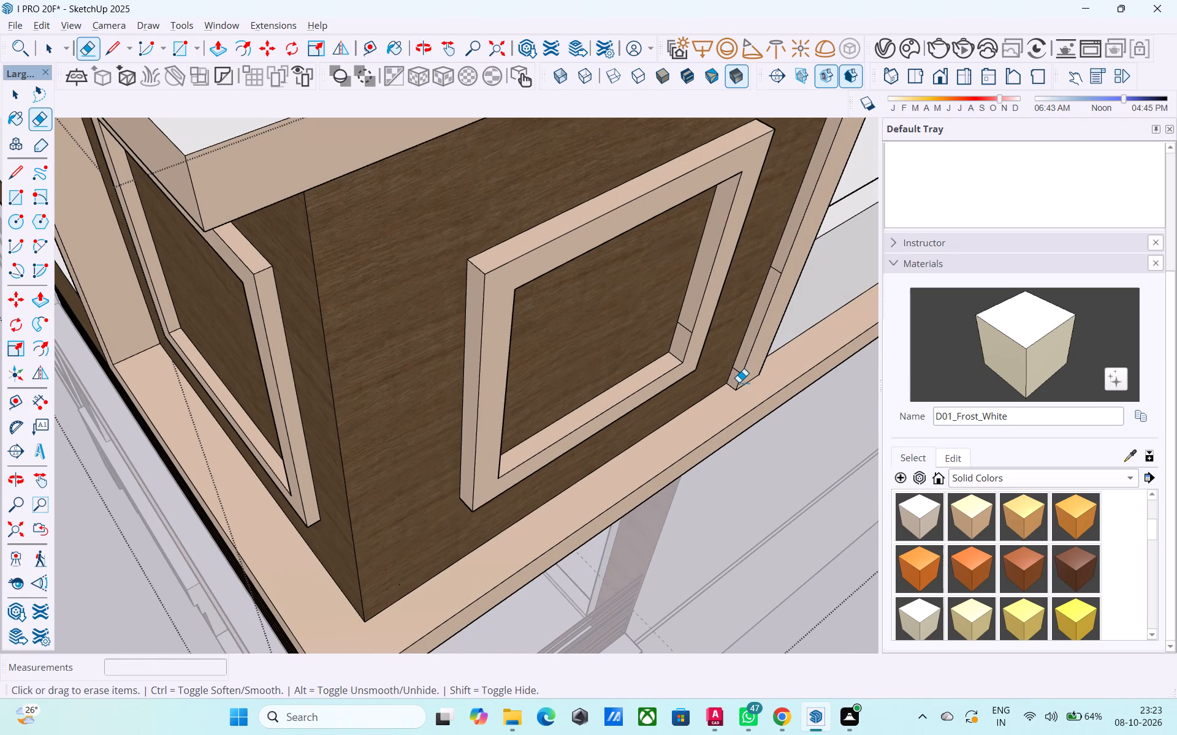
{"action": "left_click", "coordinate": [737, 373]}
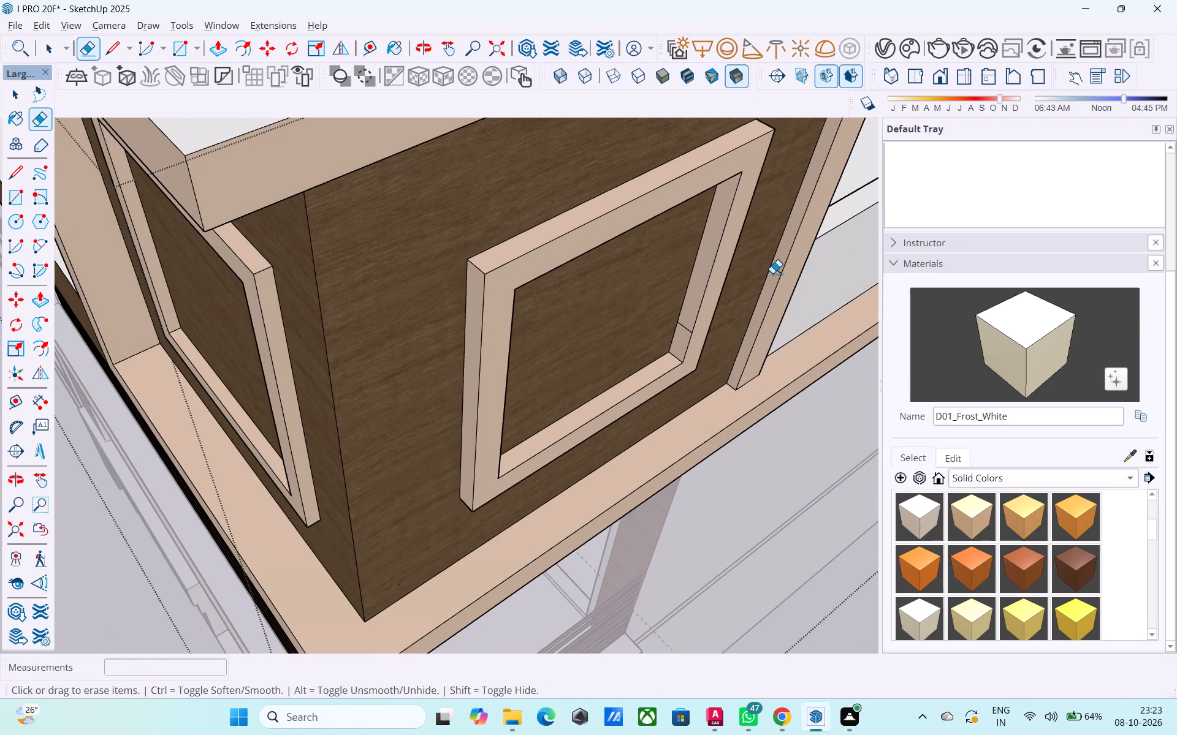
{"action": "left_click", "coordinate": [775, 271]}
{"action": "left_click", "coordinate": [686, 327]}
{"action": "middle_click_drag", "start_coordinate": [598, 443], "coordinate": [465, 435]}
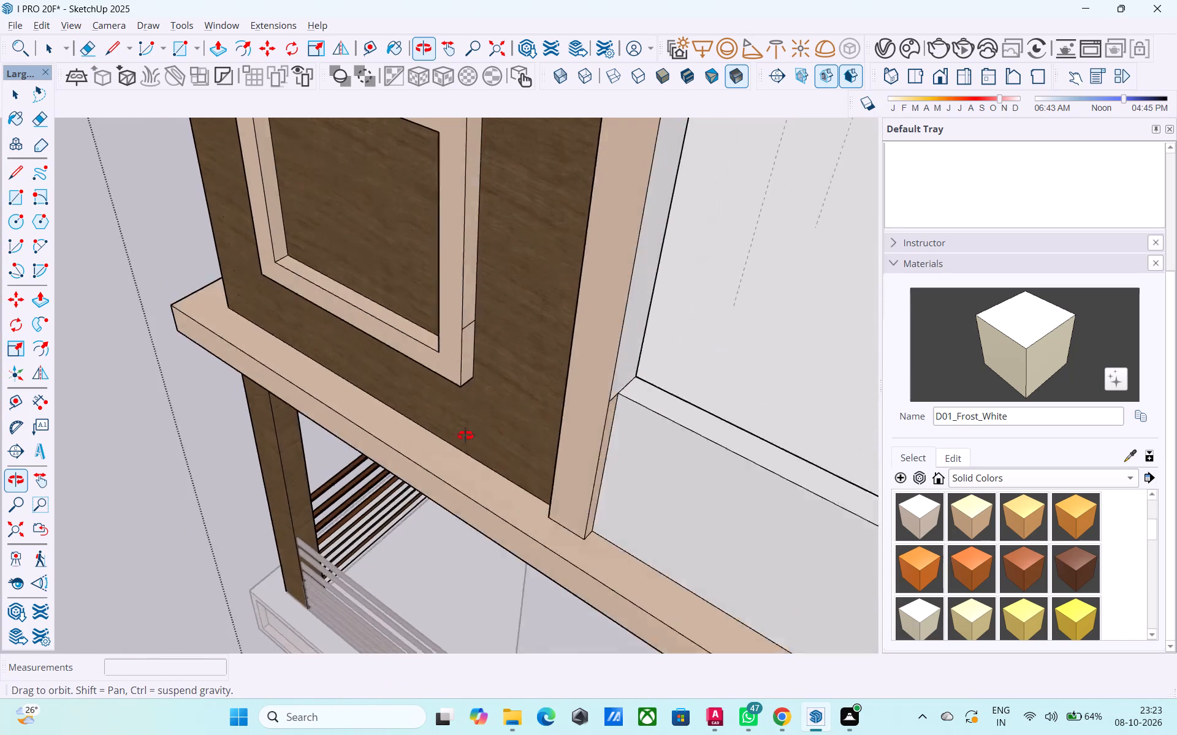
{"action": "middle_click_drag", "start_coordinate": [465, 435], "coordinate": [459, 437]}
{"action": "left_click", "coordinate": [418, 331]}
{"action": "middle_click_drag", "start_coordinate": [418, 331], "coordinate": [490, 473], "text": "shift"}
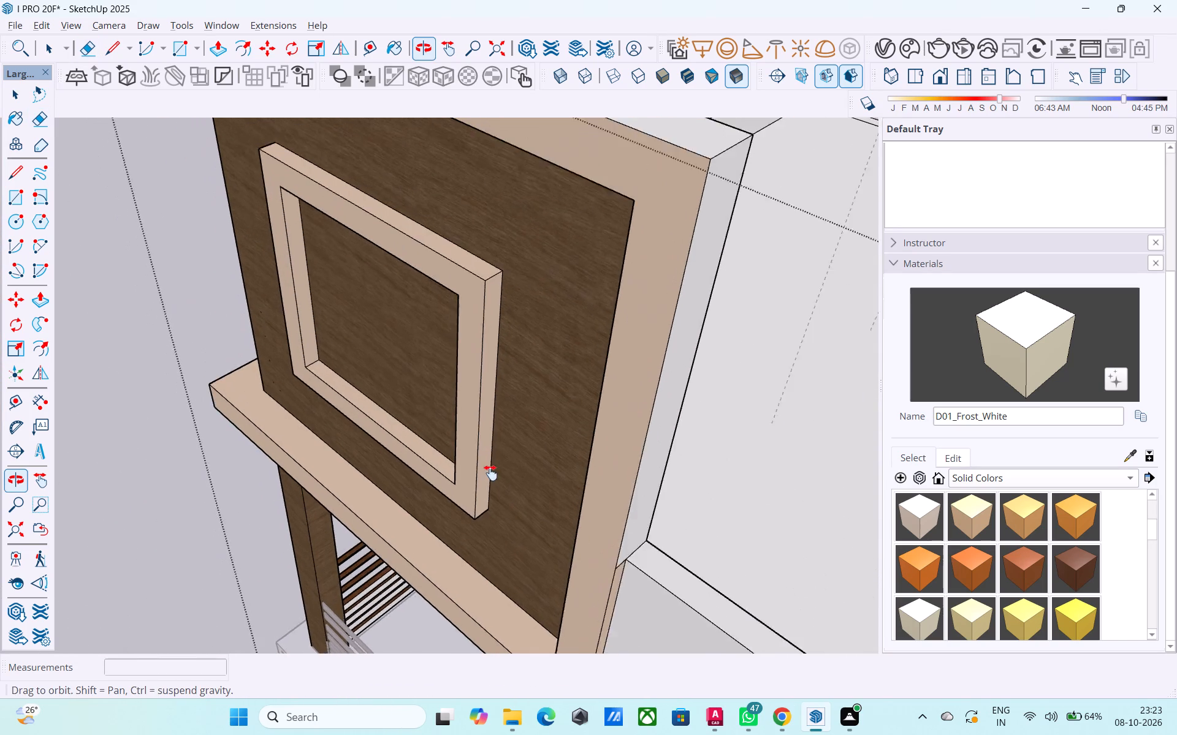
Save the model, purging its unused items.
{"action": "middle_click_drag", "start_coordinate": [490, 473], "coordinate": [745, 475], "text": "shift"}
{"action": "scroll", "coordinate": [477, 451], "scroll_direction": "down", "scroll_amount": 2}
{"action": "middle_click_drag", "start_coordinate": [253, 502], "coordinate": [611, 477], "text": "shift"}
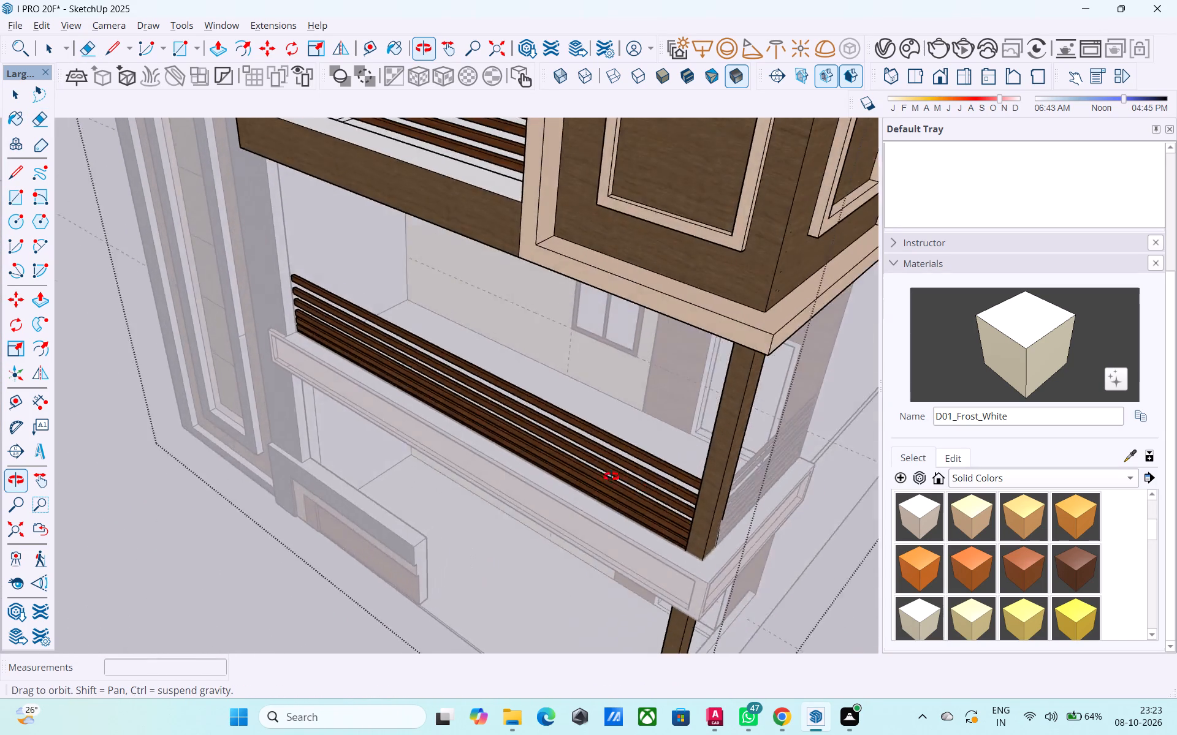
{"action": "middle_click_drag", "start_coordinate": [611, 477], "coordinate": [536, 625], "text": "shift"}
{"action": "middle_click_drag", "start_coordinate": [357, 470], "coordinate": [453, 511]}
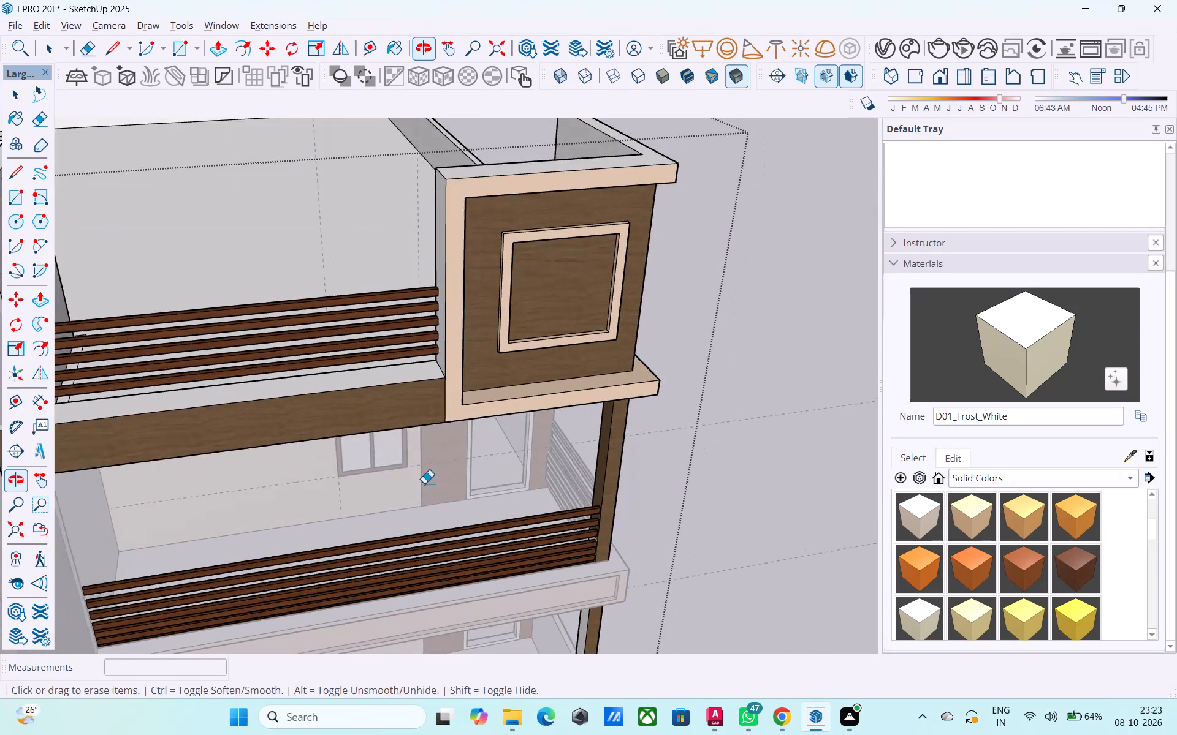
{"action": "scroll", "coordinate": [424, 483], "scroll_direction": "down", "scroll_amount": 3}
{"action": "middle_click_drag", "start_coordinate": [417, 478], "coordinate": [398, 464]}
{"action": "key", "text": "space"}
{"action": "key", "text": "ctrl+s"}
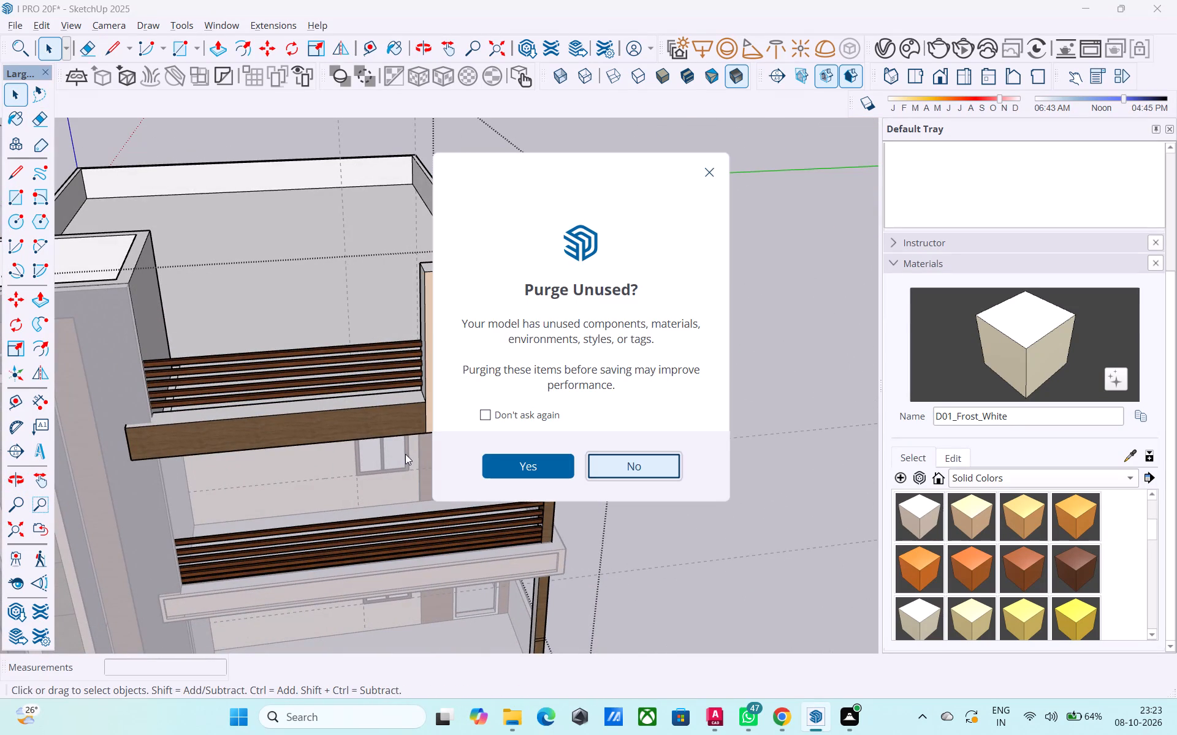
{"action": "left_click", "coordinate": [489, 455]}
Exit the parapet and corner box group.
{"action": "scroll", "coordinate": [479, 448], "scroll_direction": "down", "scroll_amount": 2}
{"action": "middle_click_drag", "start_coordinate": [475, 451], "coordinate": [478, 386]}
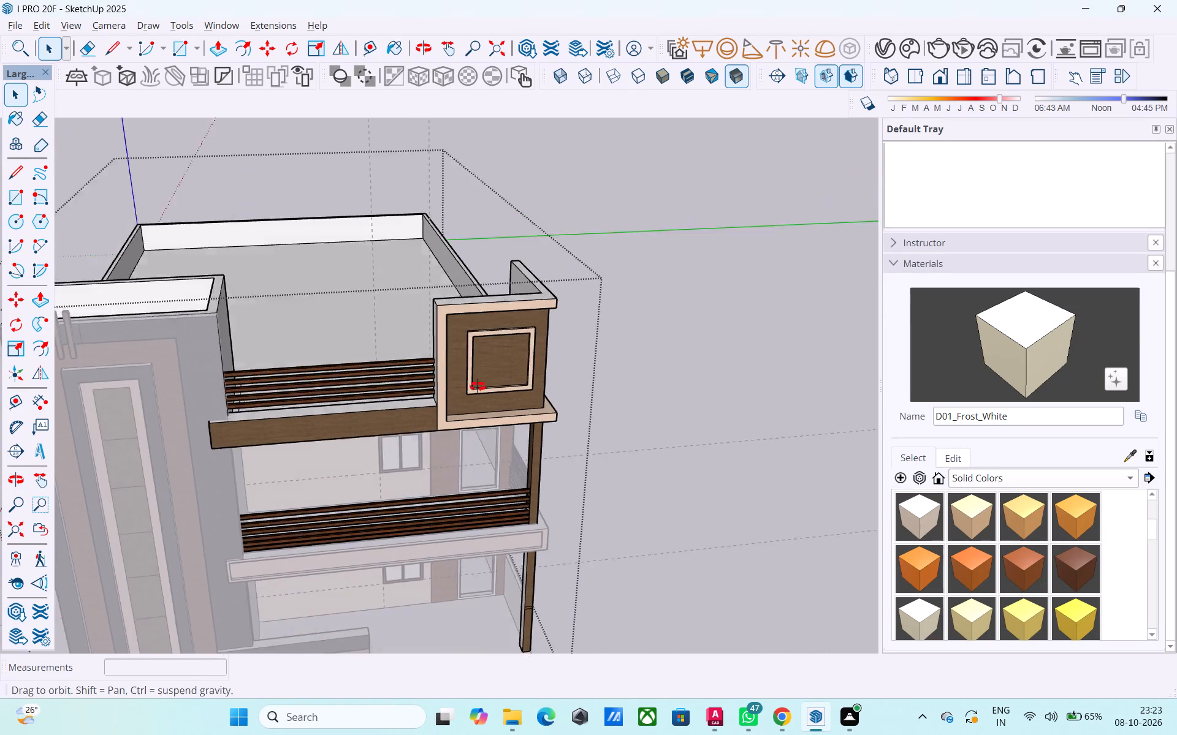
{"action": "middle_click_drag", "start_coordinate": [478, 386], "coordinate": [476, 377]}
{"action": "scroll", "coordinate": [464, 385], "scroll_direction": "down", "scroll_amount": 3}
{"action": "left_click", "coordinate": [580, 385]}
Examine the whole front elevation from straight on, at an angle and from below.
{"action": "middle_click_drag", "start_coordinate": [464, 433], "coordinate": [476, 311]}
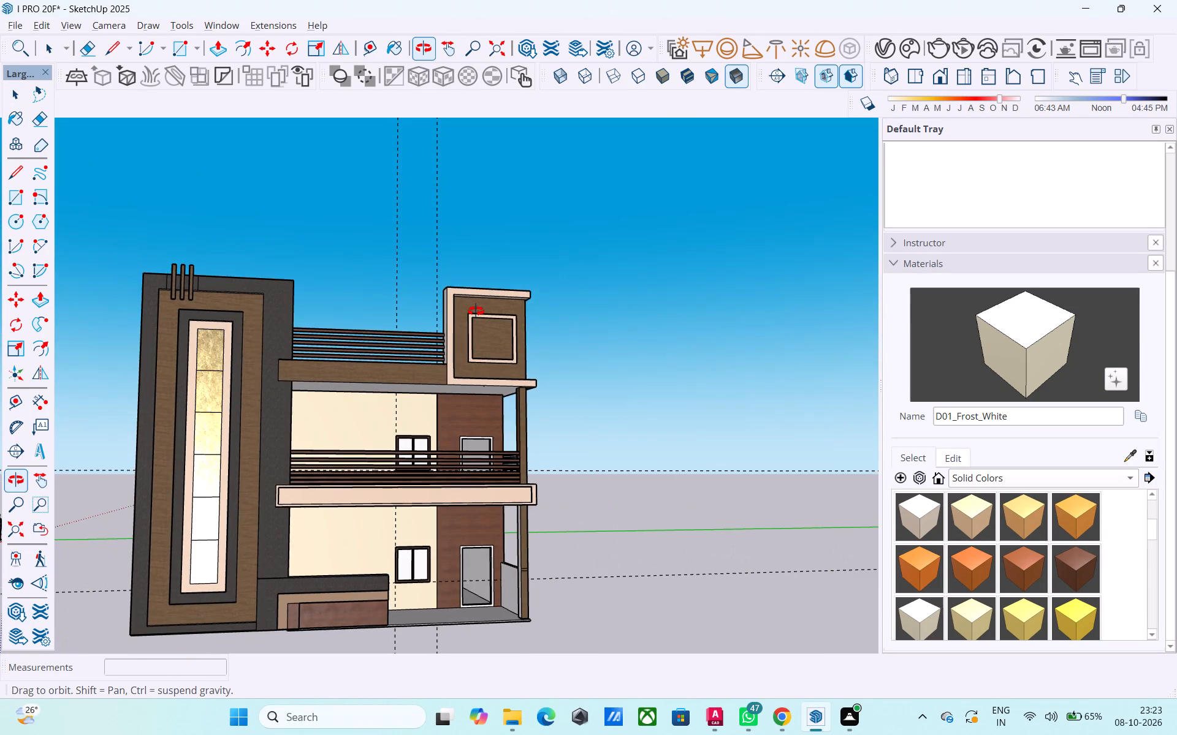
{"action": "middle_click_drag", "start_coordinate": [476, 311], "coordinate": [448, 324]}
{"action": "scroll", "coordinate": [418, 356], "scroll_direction": "down", "scroll_amount": 1}
{"action": "middle_click_drag", "start_coordinate": [413, 366], "coordinate": [389, 401]}
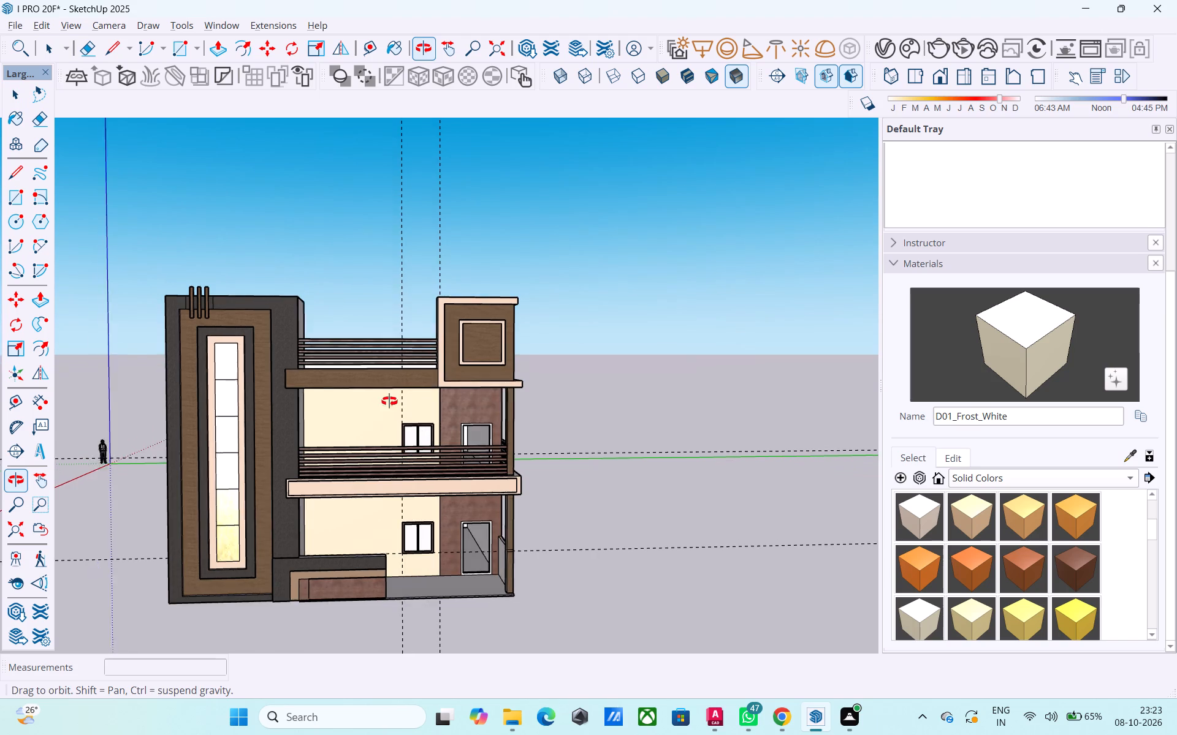
{"action": "middle_click_drag", "start_coordinate": [389, 401], "coordinate": [381, 401]}
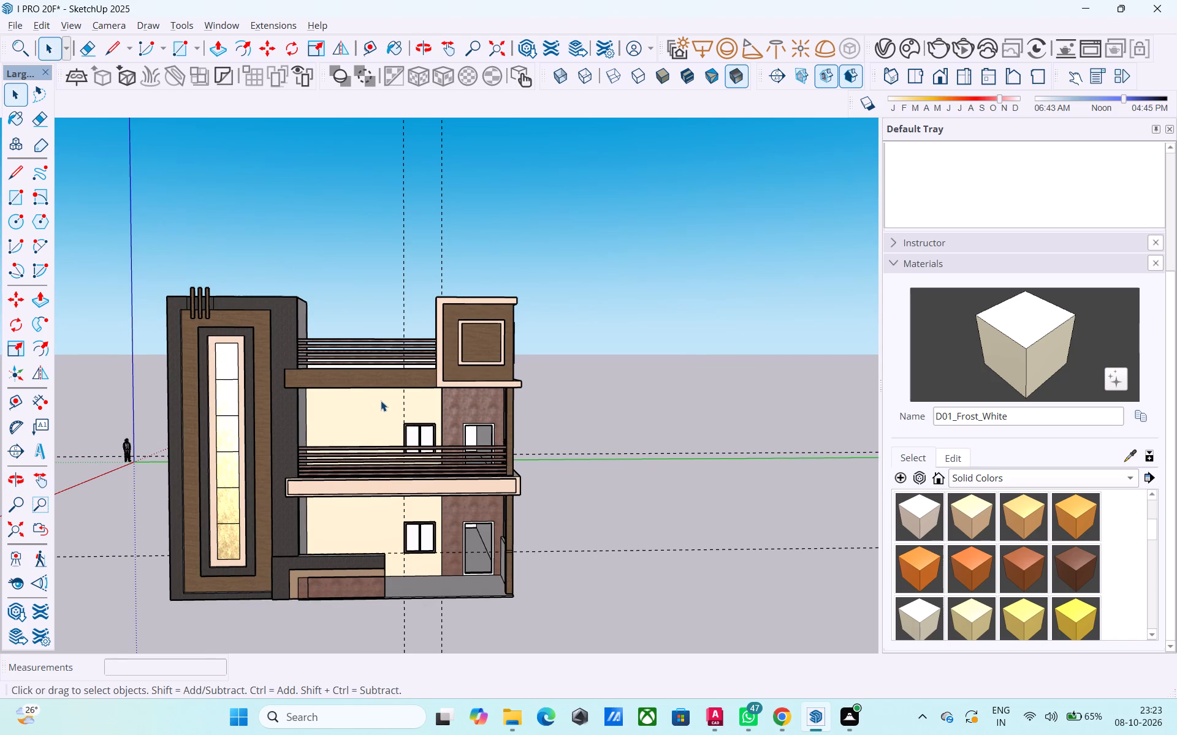
{"action": "middle_click_drag", "start_coordinate": [376, 453], "coordinate": [467, 417]}
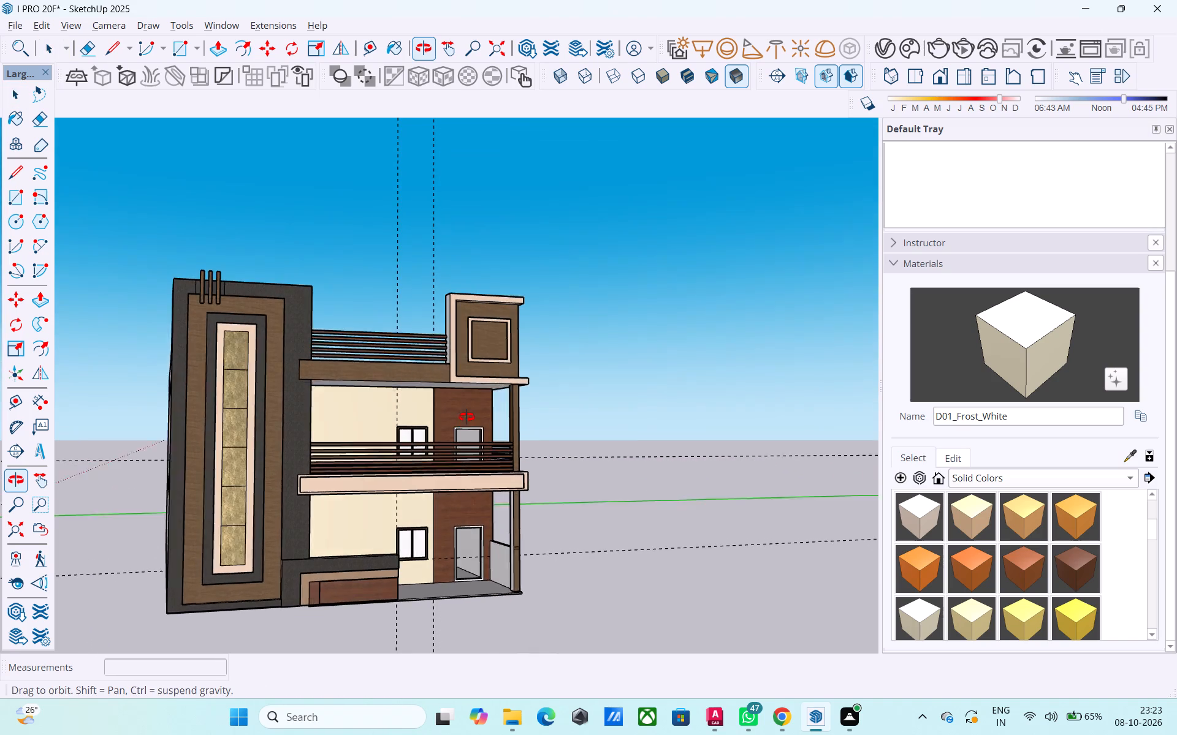
{"action": "middle_click_drag", "start_coordinate": [467, 417], "coordinate": [452, 403]}
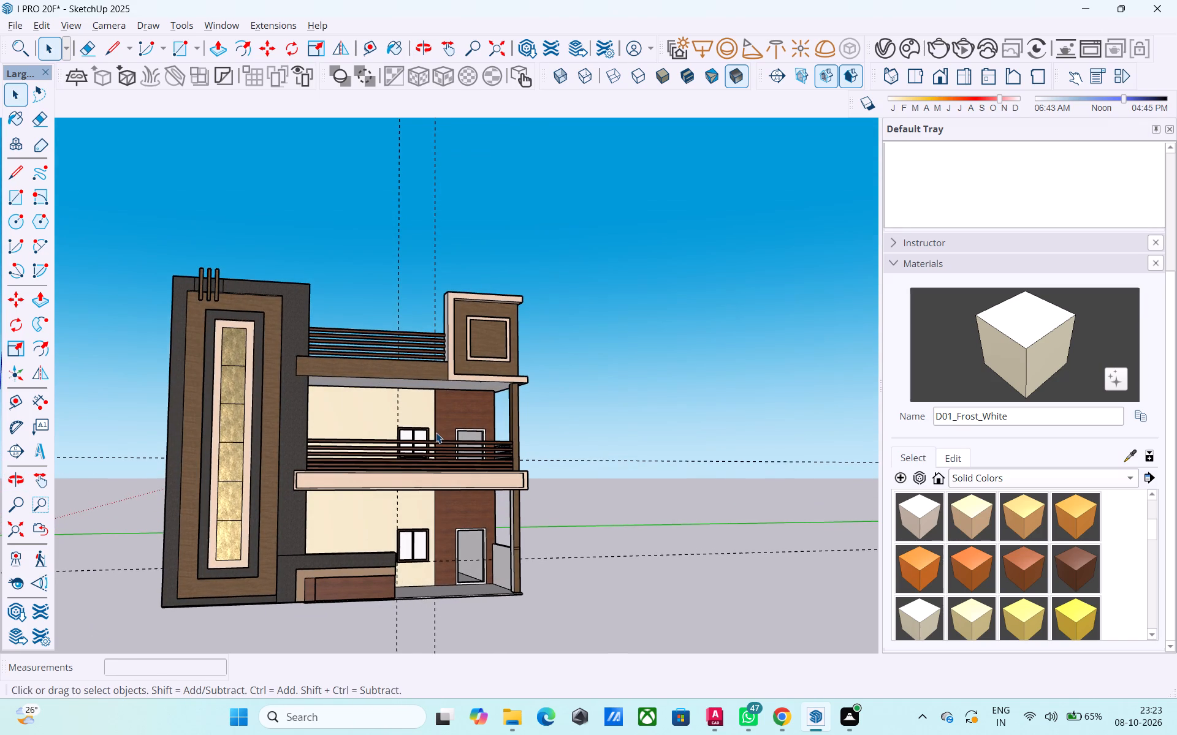
{"action": "middle_click_drag", "start_coordinate": [434, 432], "coordinate": [395, 451]}
{"action": "middle_click_drag", "start_coordinate": [387, 453], "coordinate": [381, 429]}
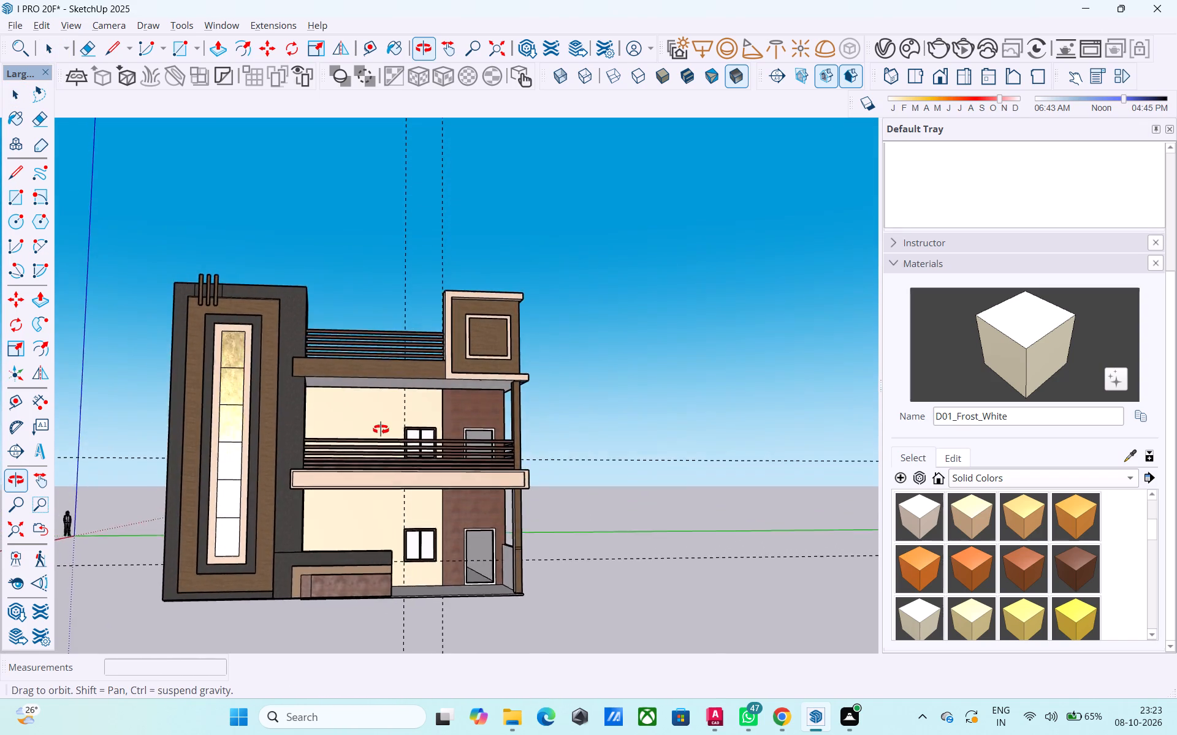
{"action": "middle_click_drag", "start_coordinate": [381, 429], "coordinate": [368, 411]}
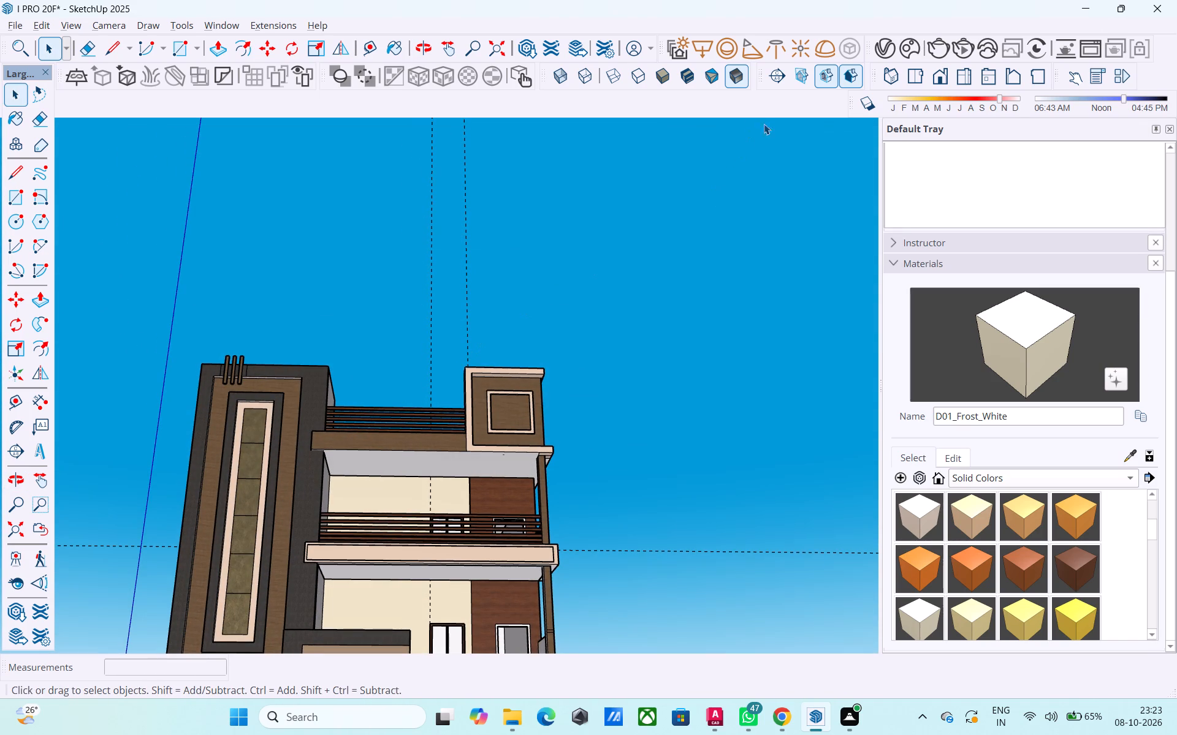
Open the V-Ray Asset Editor and move it aside so the model stays in view.
{"action": "left_click", "coordinate": [885, 42]}
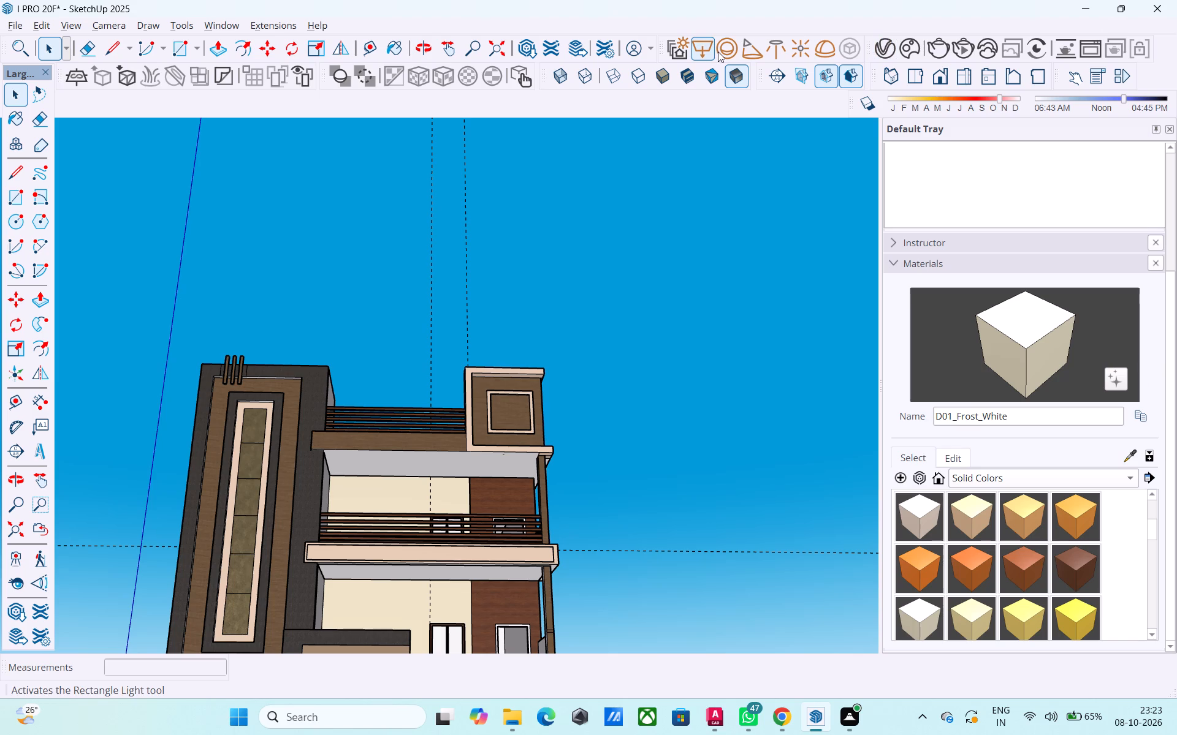
{"action": "scroll", "coordinate": [549, 274], "scroll_direction": "down", "scroll_amount": 2}
{"action": "middle_click_drag", "start_coordinate": [548, 275], "coordinate": [548, 244], "text": "shift"}
{"action": "scroll", "coordinate": [548, 244], "scroll_direction": "down", "scroll_amount": 1}
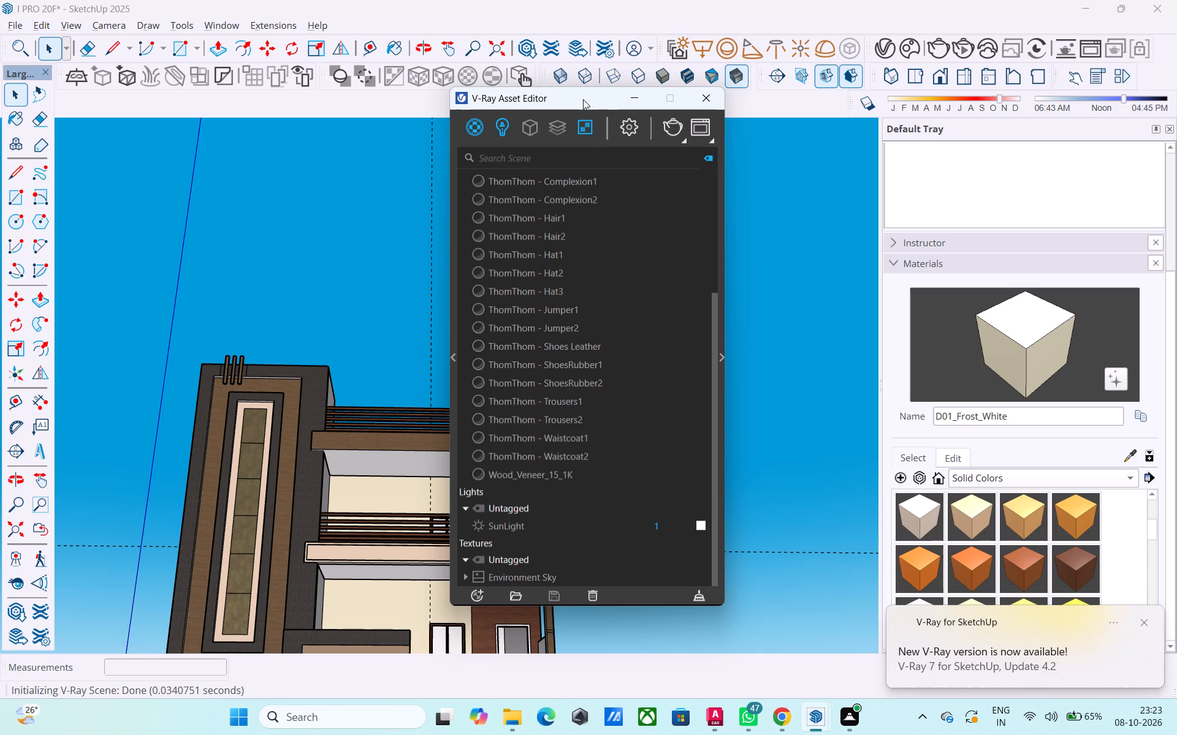
{"action": "left_click_drag", "start_coordinate": [583, 99], "coordinate": [893, 117]}
Open the group with the upper balcony's ceiling and draw an 8' 9" by 25' 3" rectangle on it, then select the new face.
{"action": "middle_click_drag", "start_coordinate": [602, 306], "coordinate": [650, 181], "text": "shift"}
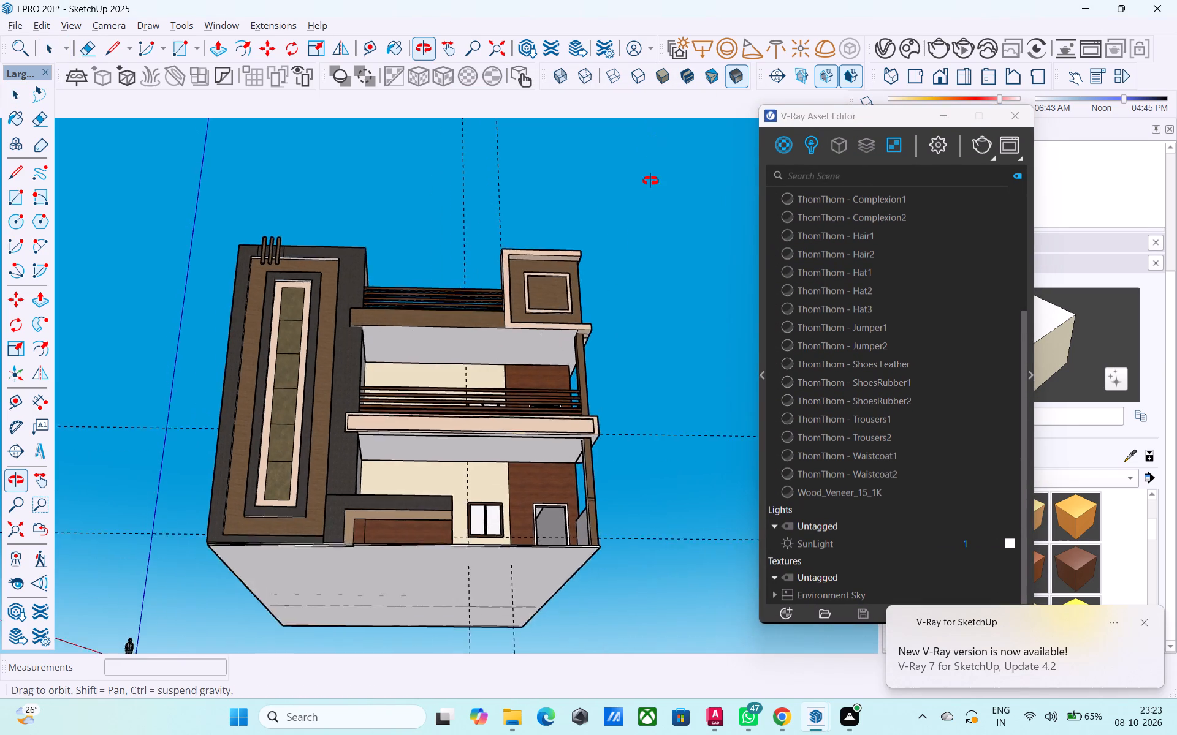
{"action": "middle_click_drag", "start_coordinate": [650, 181], "coordinate": [651, 211], "text": "shift"}
{"action": "scroll", "coordinate": [473, 349], "scroll_direction": "up", "scroll_amount": 5}
{"action": "middle_click_drag", "start_coordinate": [461, 366], "coordinate": [497, 259], "text": "shift"}
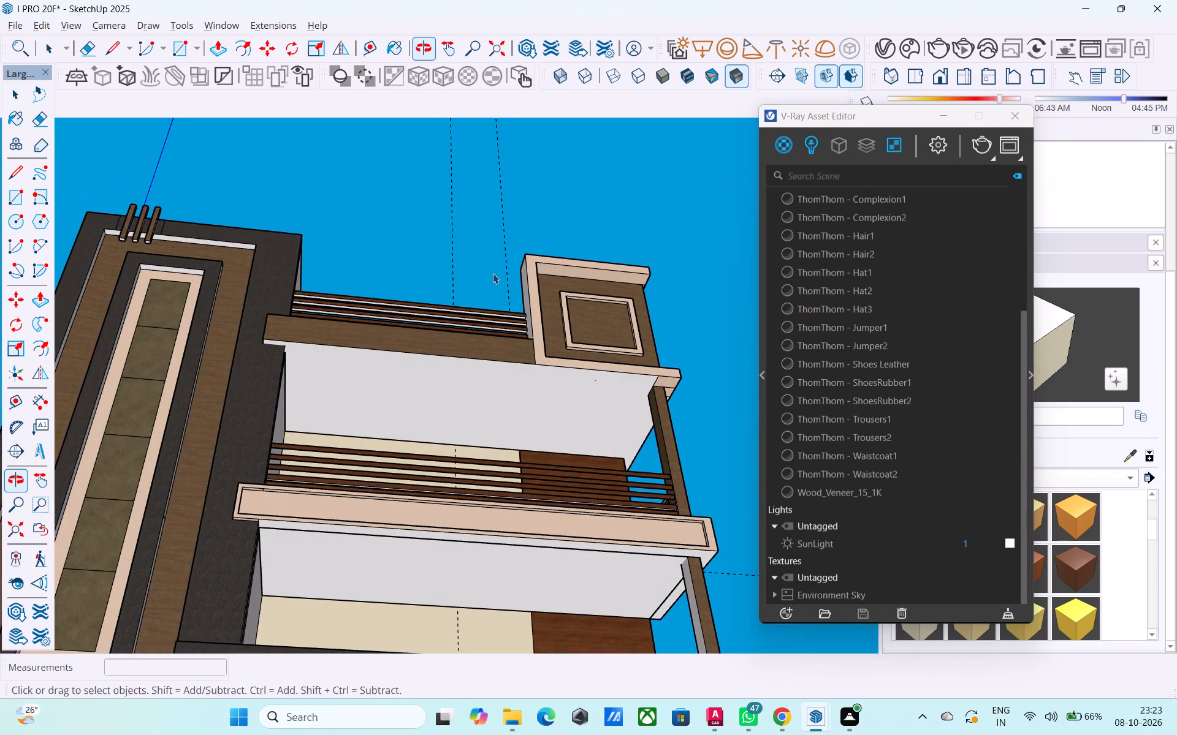
{"action": "middle_click_drag", "start_coordinate": [506, 344], "coordinate": [398, 320]}
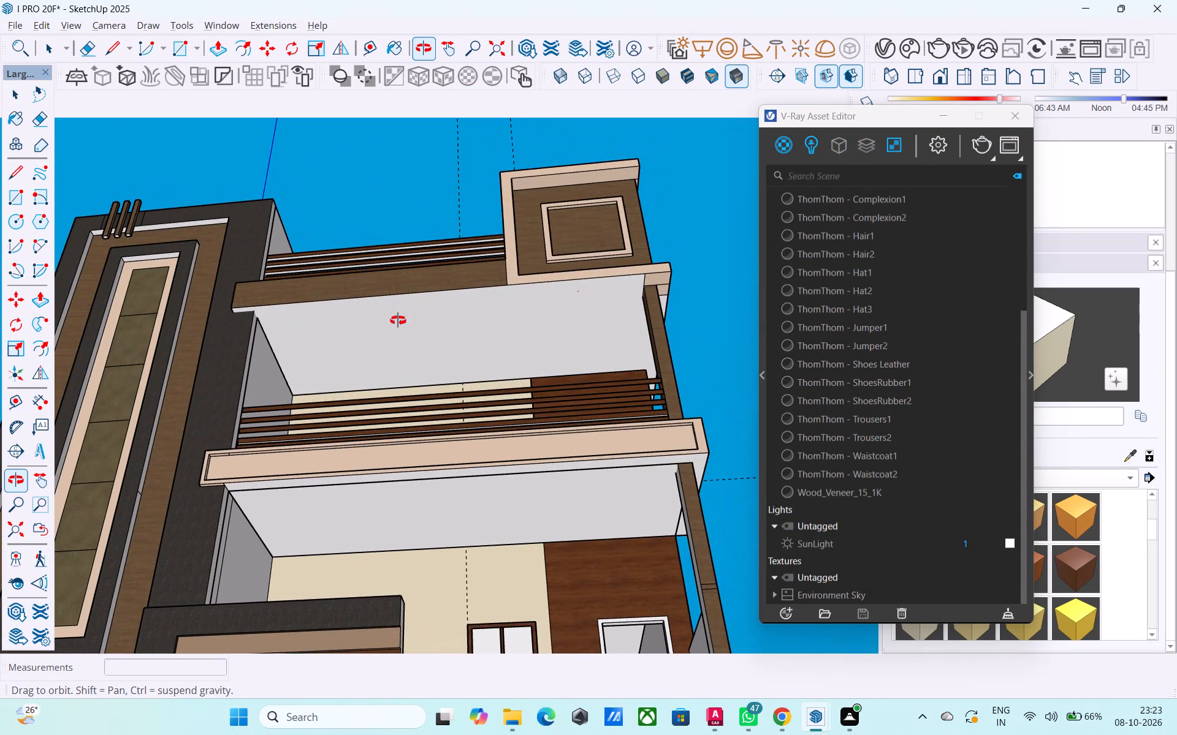
{"action": "middle_click_drag", "start_coordinate": [398, 320], "coordinate": [399, 329]}
{"action": "scroll", "coordinate": [373, 336], "scroll_direction": "up", "scroll_amount": 1}
{"action": "middle_click_drag", "start_coordinate": [370, 342], "coordinate": [190, 419]}
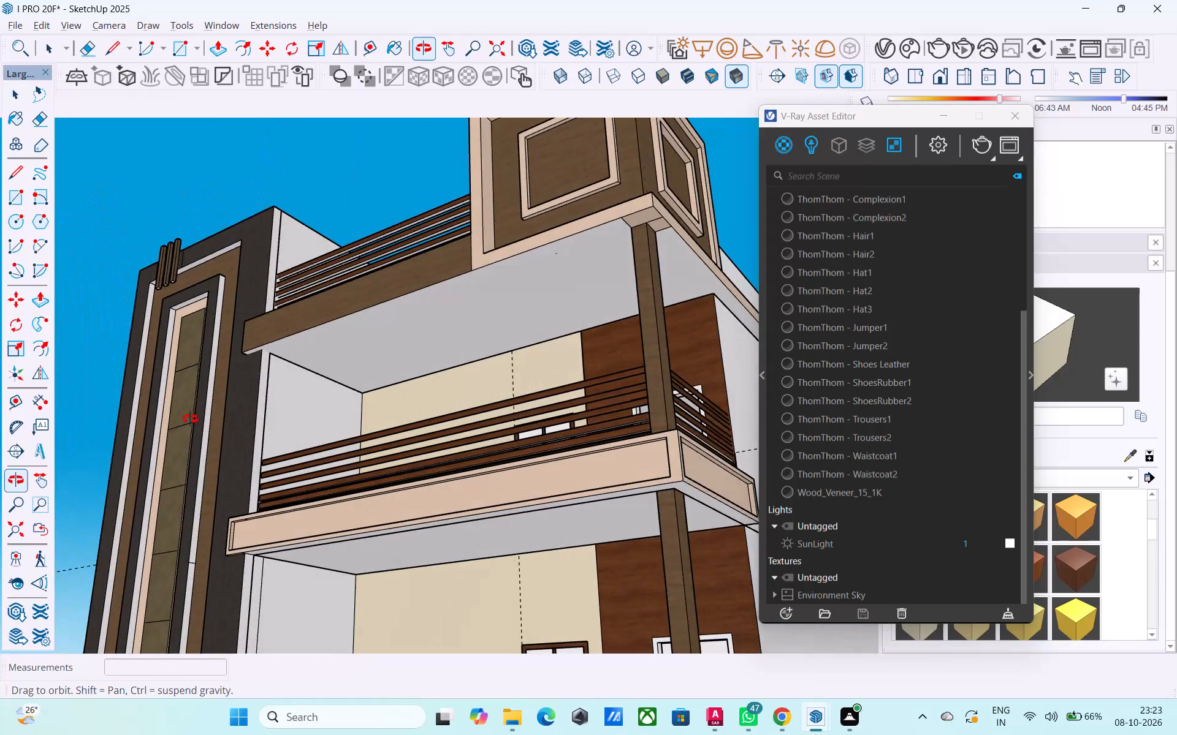
{"action": "middle_click_drag", "start_coordinate": [190, 419], "coordinate": [285, 358]}
{"action": "double_click", "coordinate": [298, 346]}
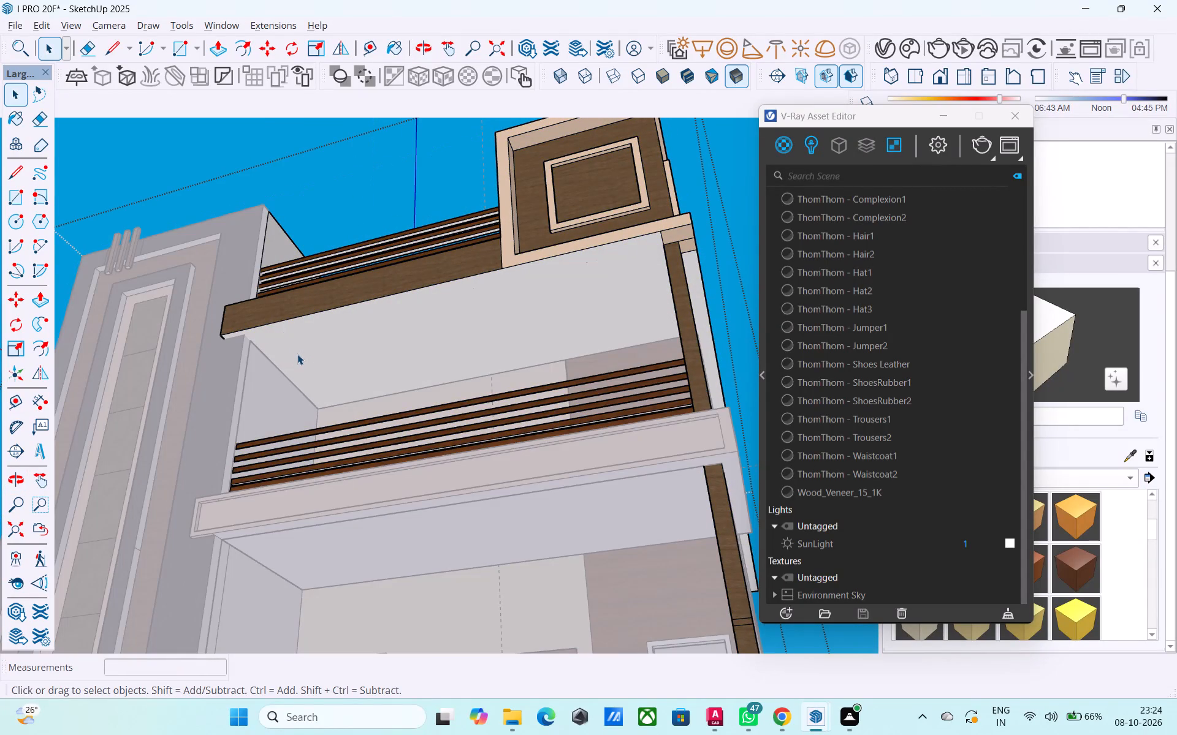
{"action": "left_click", "coordinate": [297, 352]}
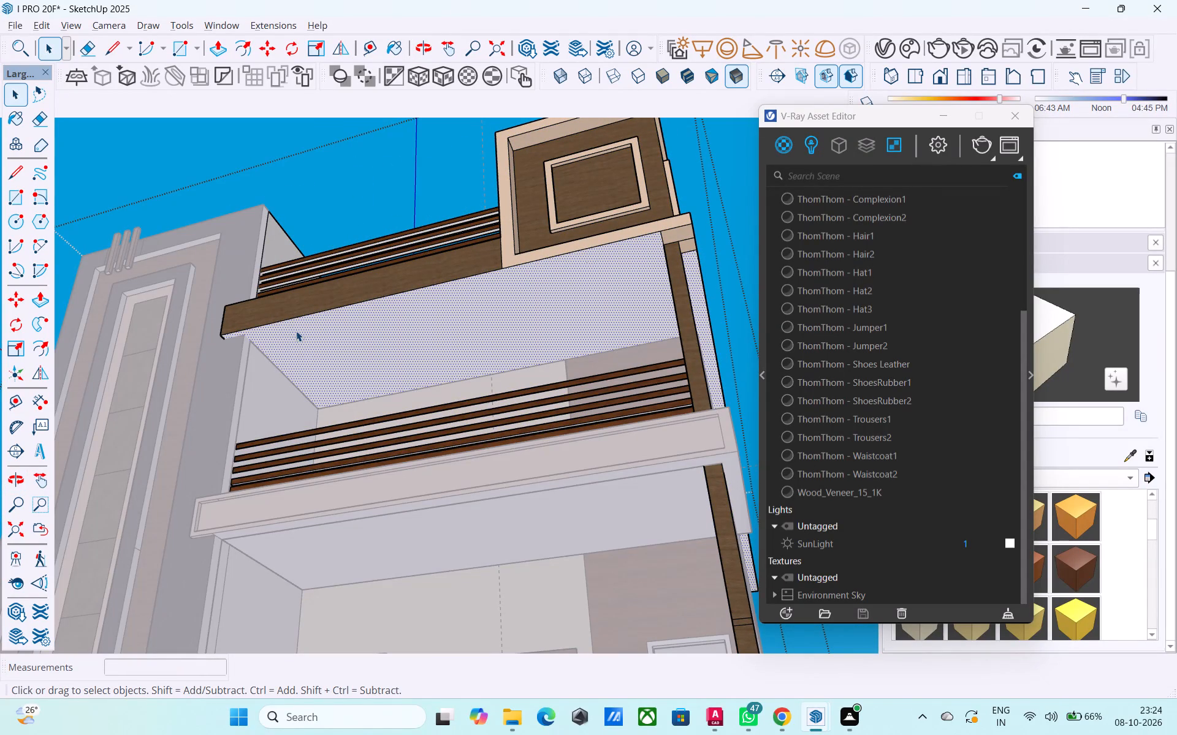
{"action": "key", "text": "r"}
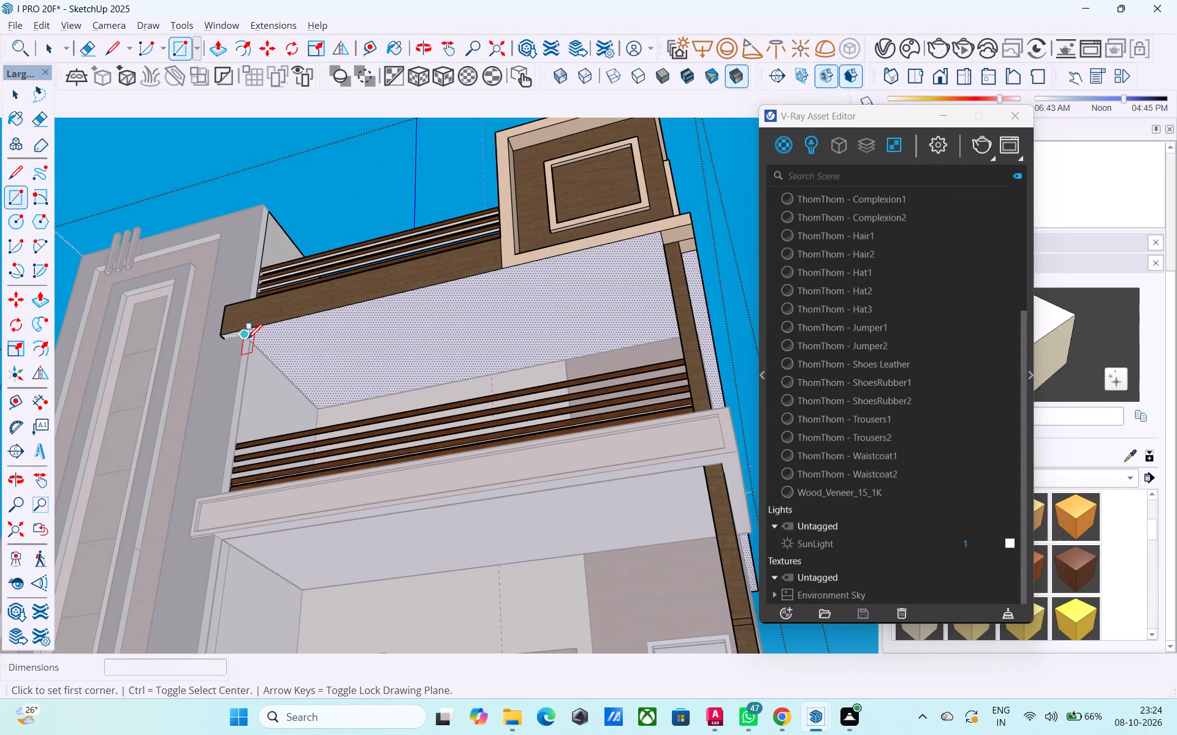
{"action": "left_click", "coordinate": [254, 341]}
{"action": "middle_click_drag", "start_coordinate": [636, 341], "coordinate": [552, 348], "text": "shift"}
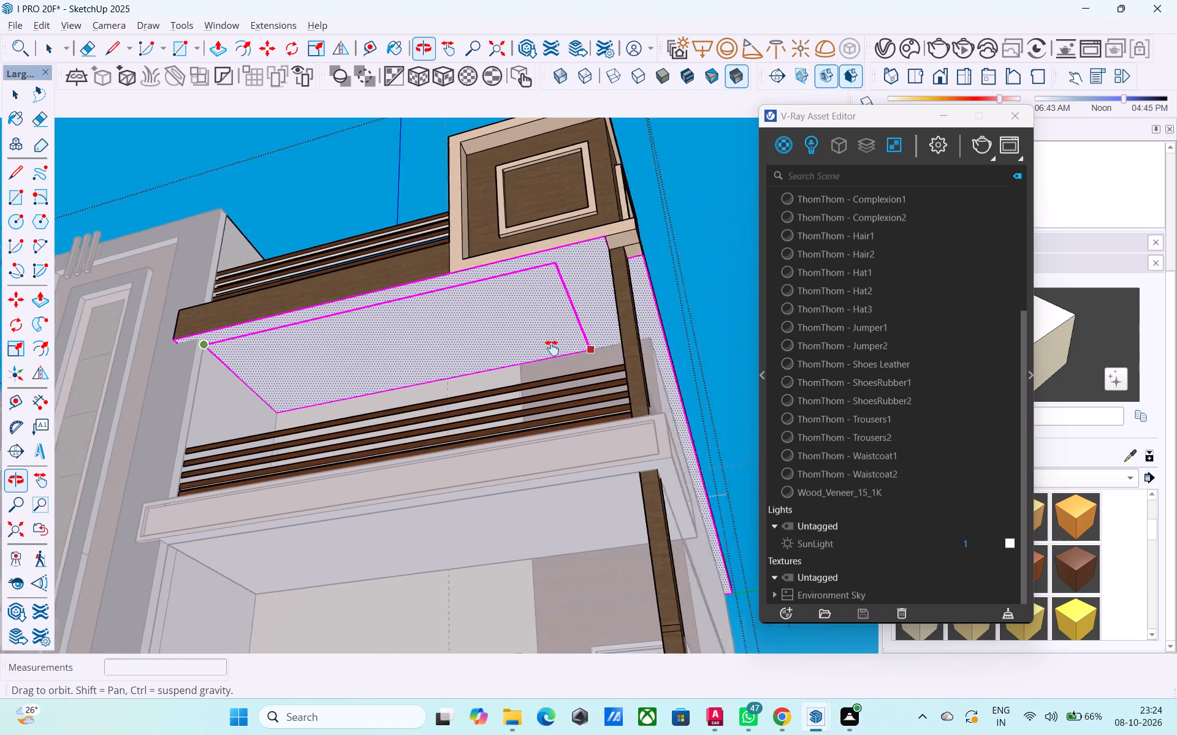
{"action": "middle_click_drag", "start_coordinate": [552, 348], "coordinate": [707, 349], "text": "shift"}
{"action": "scroll", "coordinate": [592, 350], "scroll_direction": "up", "scroll_amount": 3}
{"action": "left_click", "coordinate": [576, 394]}
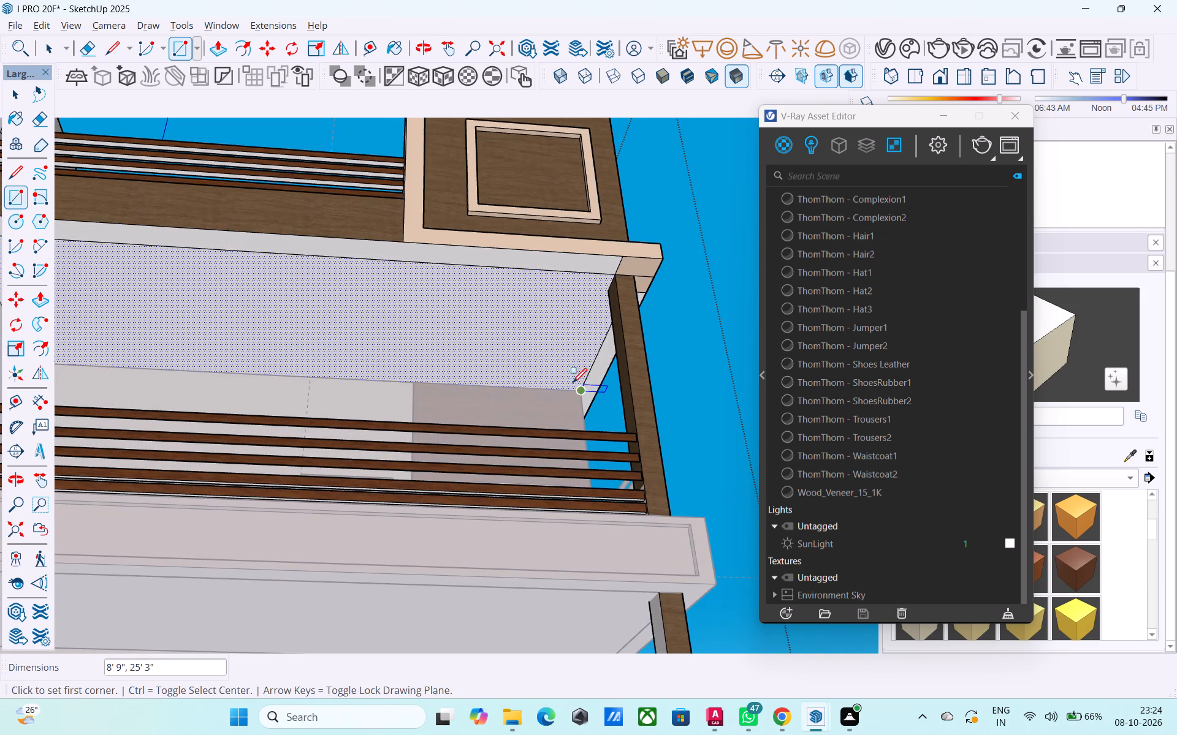
{"action": "key", "text": "space"}
{"action": "left_click", "coordinate": [512, 355]}
Draw a circle of 3" radius on the upper balcony's ceiling, near the corner where the wood fascia meets the wall.
{"action": "scroll", "coordinate": [509, 356], "scroll_direction": "down", "scroll_amount": 1}
{"action": "middle_click_drag", "start_coordinate": [508, 355], "coordinate": [609, 343], "text": "shift"}
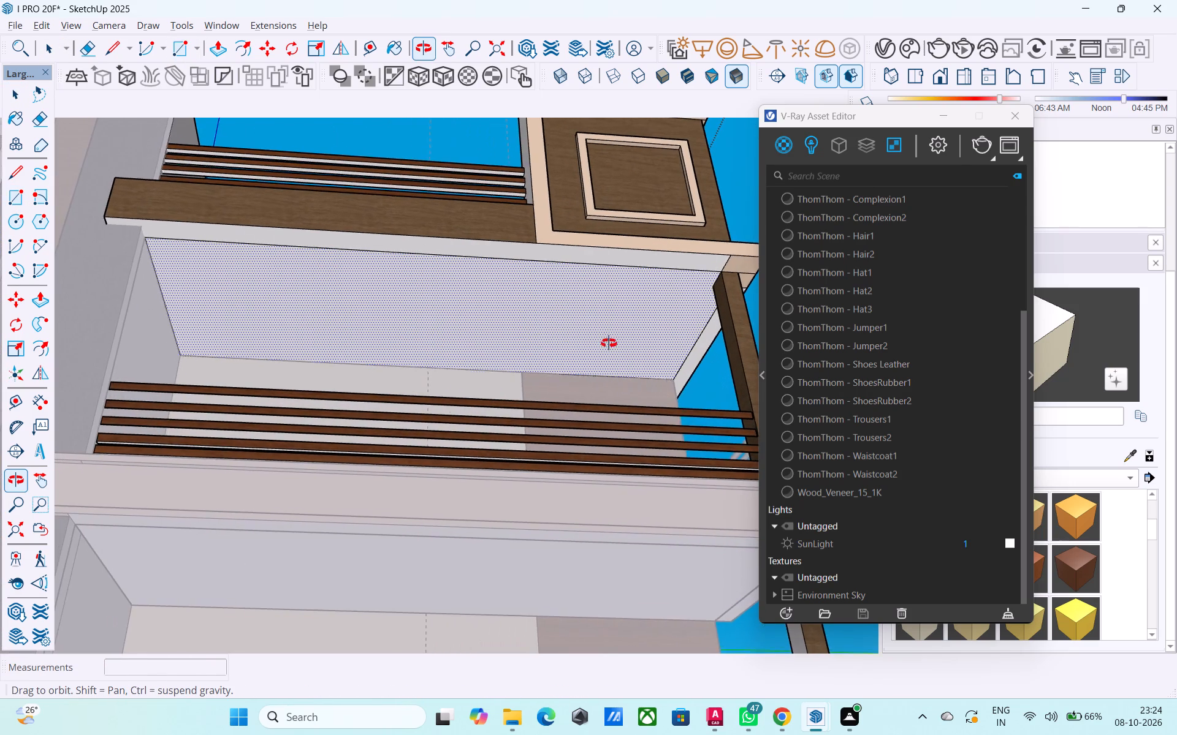
{"action": "middle_click_drag", "start_coordinate": [609, 343], "coordinate": [606, 333], "text": "shift"}
{"action": "key", "text": "c"}
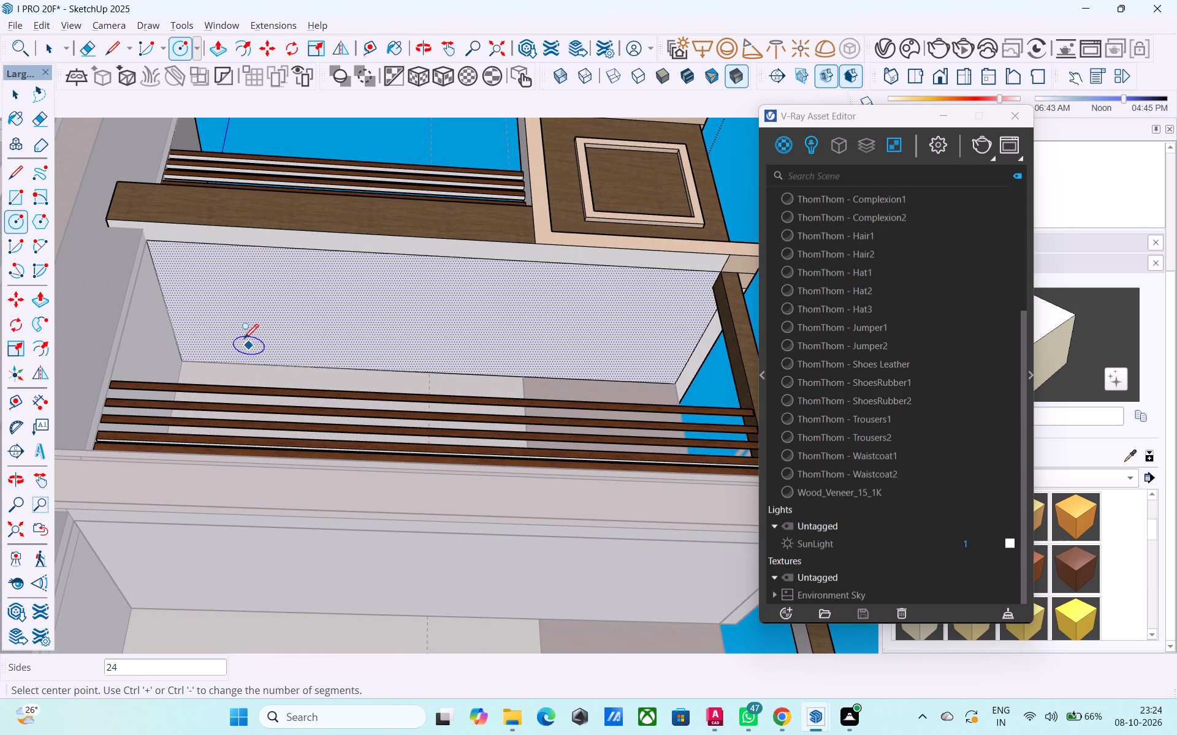
{"action": "middle_click_drag", "start_coordinate": [208, 276], "coordinate": [208, 276]}
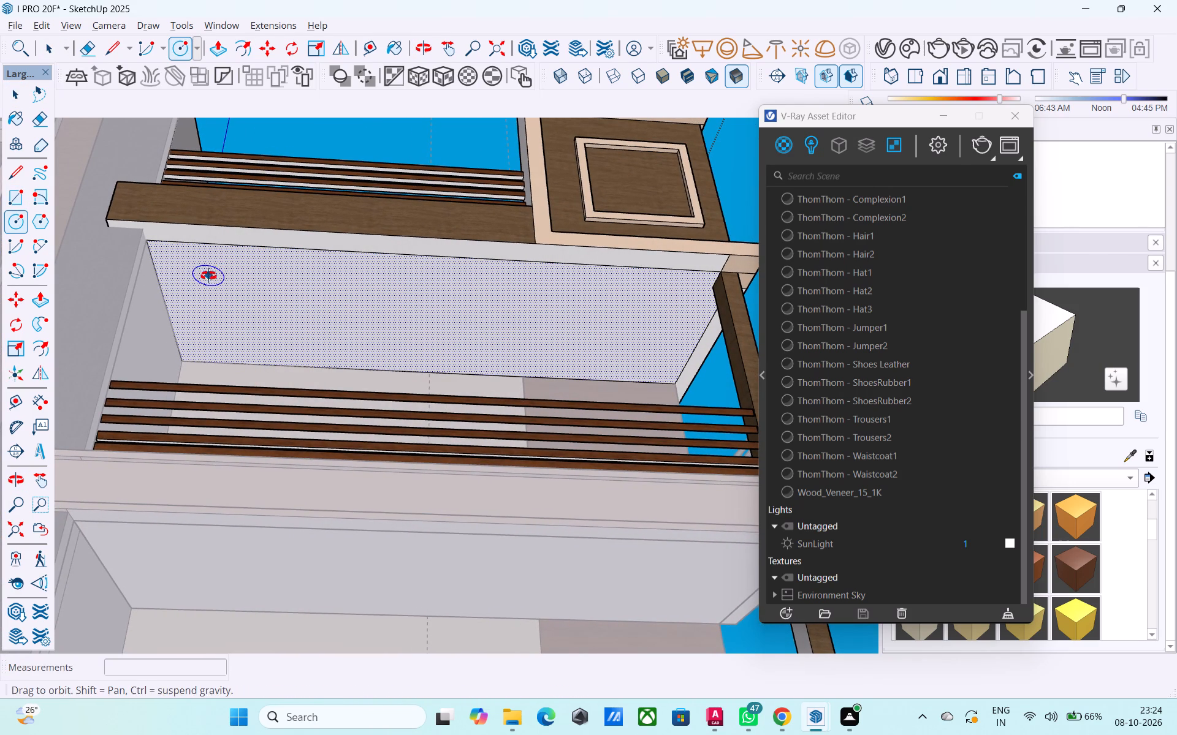
{"action": "middle_click_drag", "start_coordinate": [208, 276], "coordinate": [204, 205]}
{"action": "middle_click_drag", "start_coordinate": [245, 269], "coordinate": [305, 356], "text": "shift"}
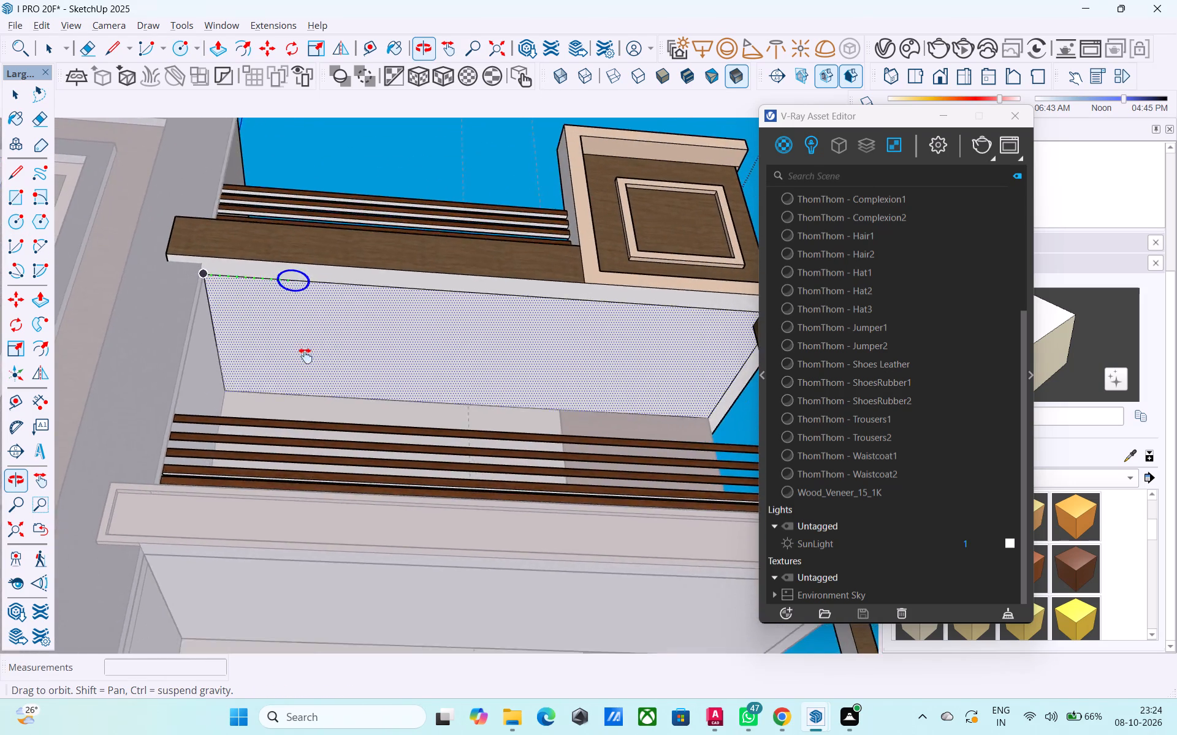
{"action": "middle_click_drag", "start_coordinate": [305, 356], "coordinate": [285, 317], "text": "shift"}
{"action": "scroll", "coordinate": [267, 308], "scroll_direction": "up", "scroll_amount": 5}
{"action": "left_click", "coordinate": [246, 291]}
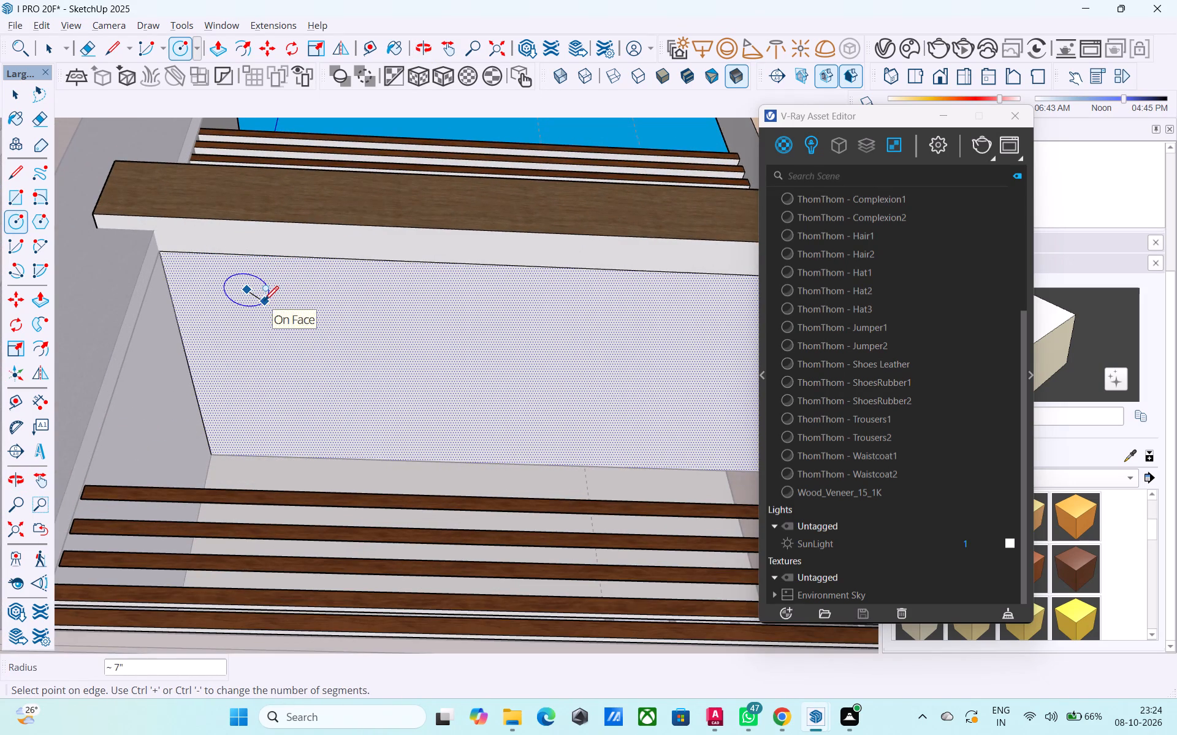
{"action": "type", "text": "3\""}
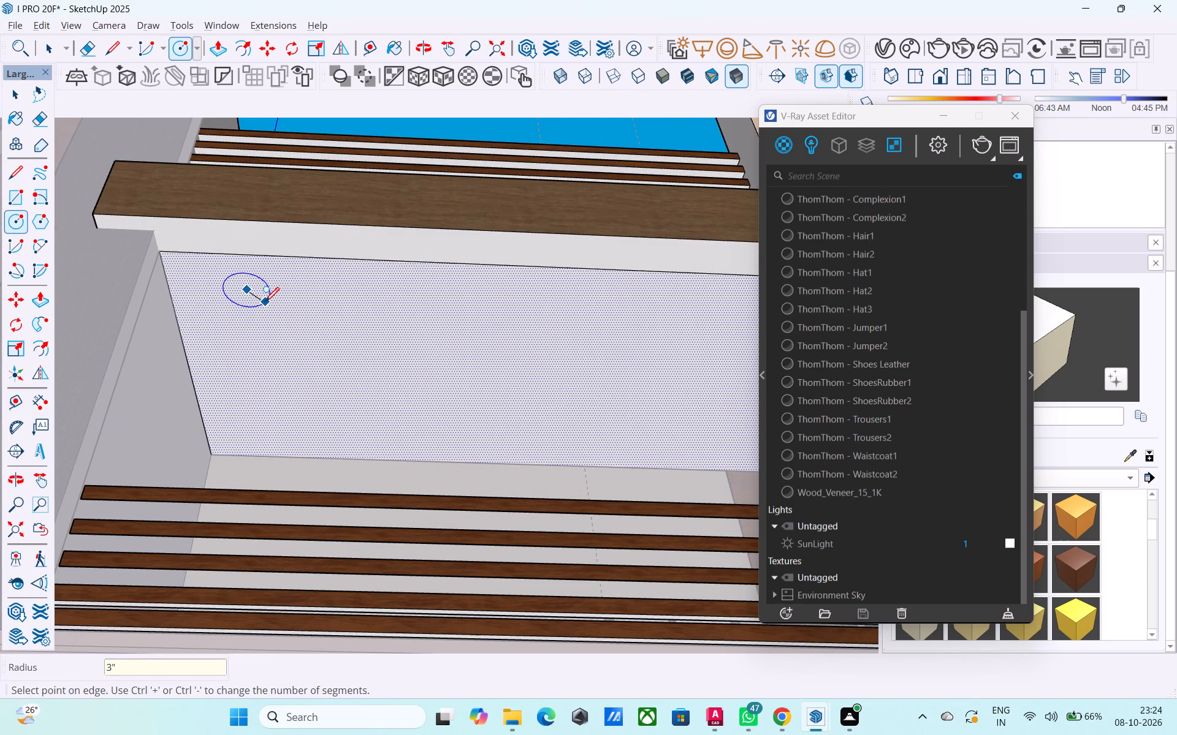
{"action": "key", "text": "Return"}
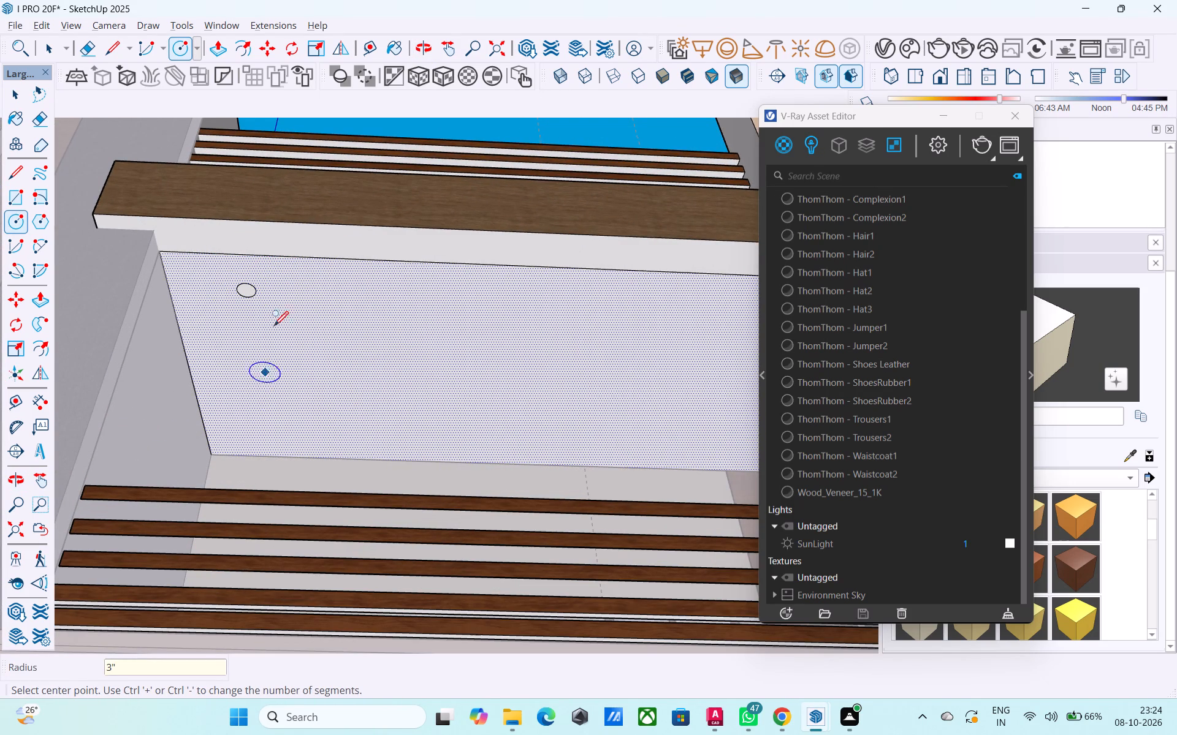
Copy the circle's face about 4' 11" across the ceiling, towards the long edge opposite the fascia.
{"action": "key", "text": "space"}
{"action": "left_click", "coordinate": [246, 289]}
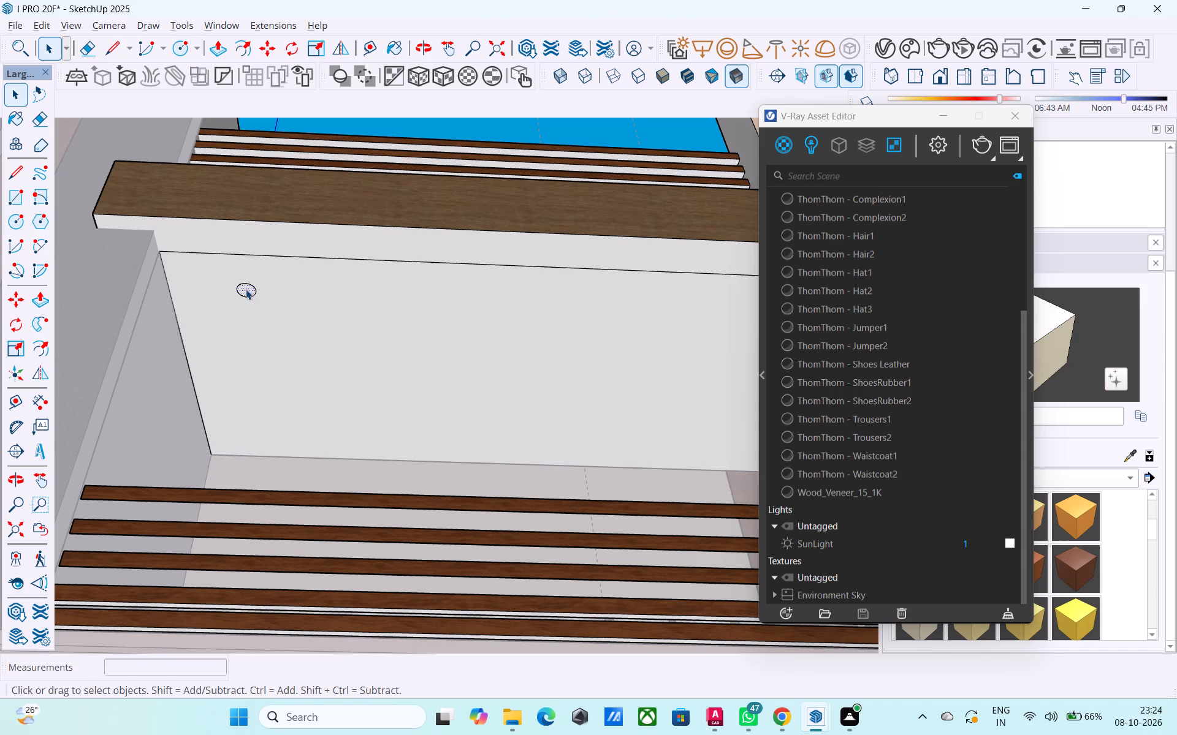
{"action": "key", "text": "m"}
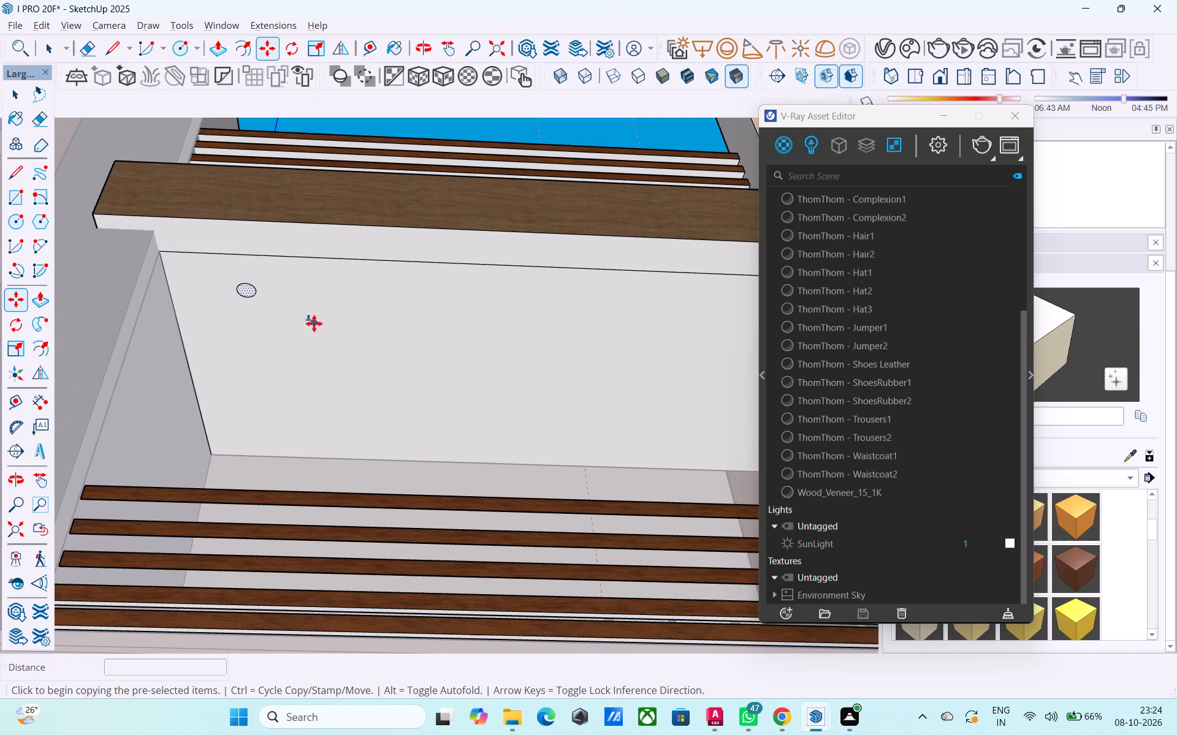
{"action": "left_click", "coordinate": [248, 289]}
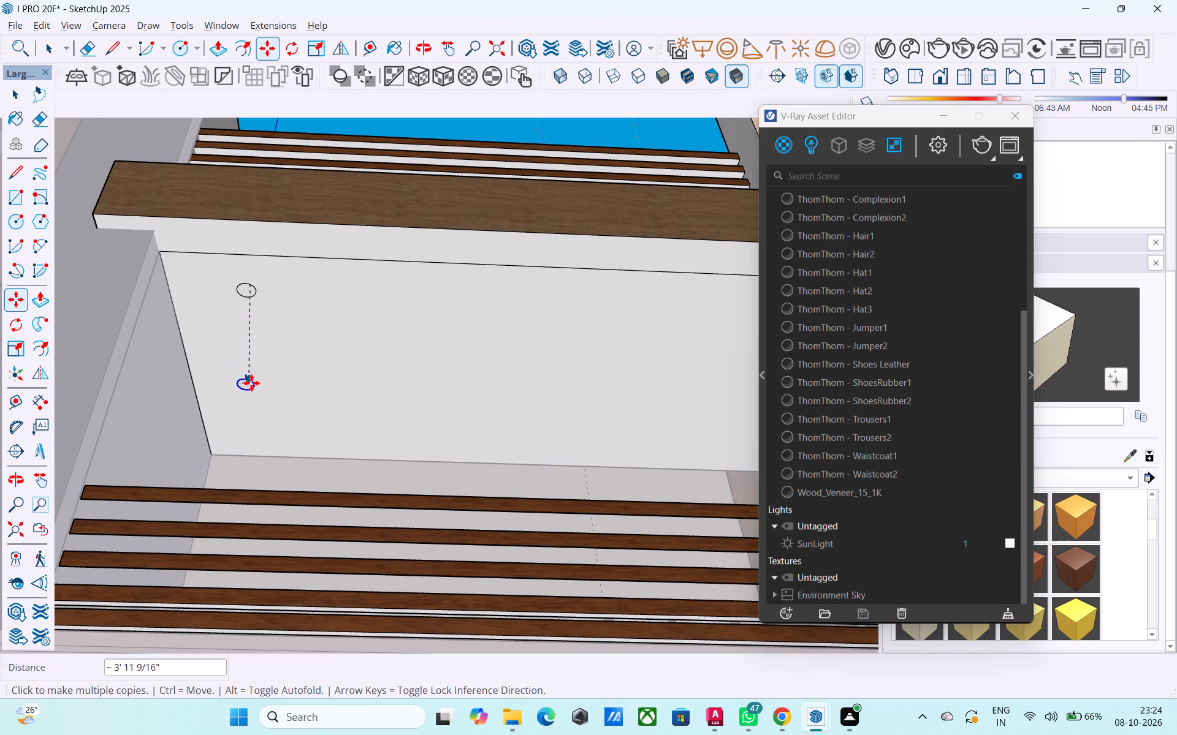
{"action": "left_click", "coordinate": [262, 410]}
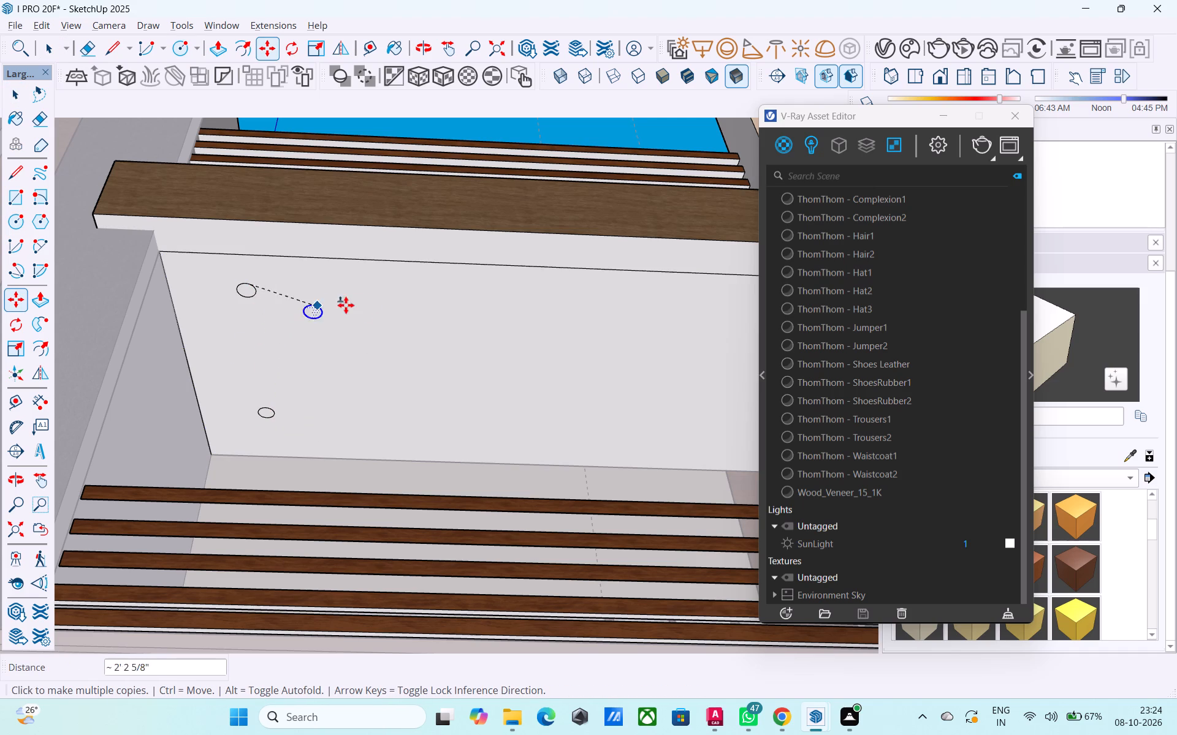
Copy the first circle along the fascia edge twice, about 10' 6" away near mid-length and again near the ceiling's far end.
{"action": "scroll", "coordinate": [472, 298], "scroll_direction": "down", "scroll_amount": 2}
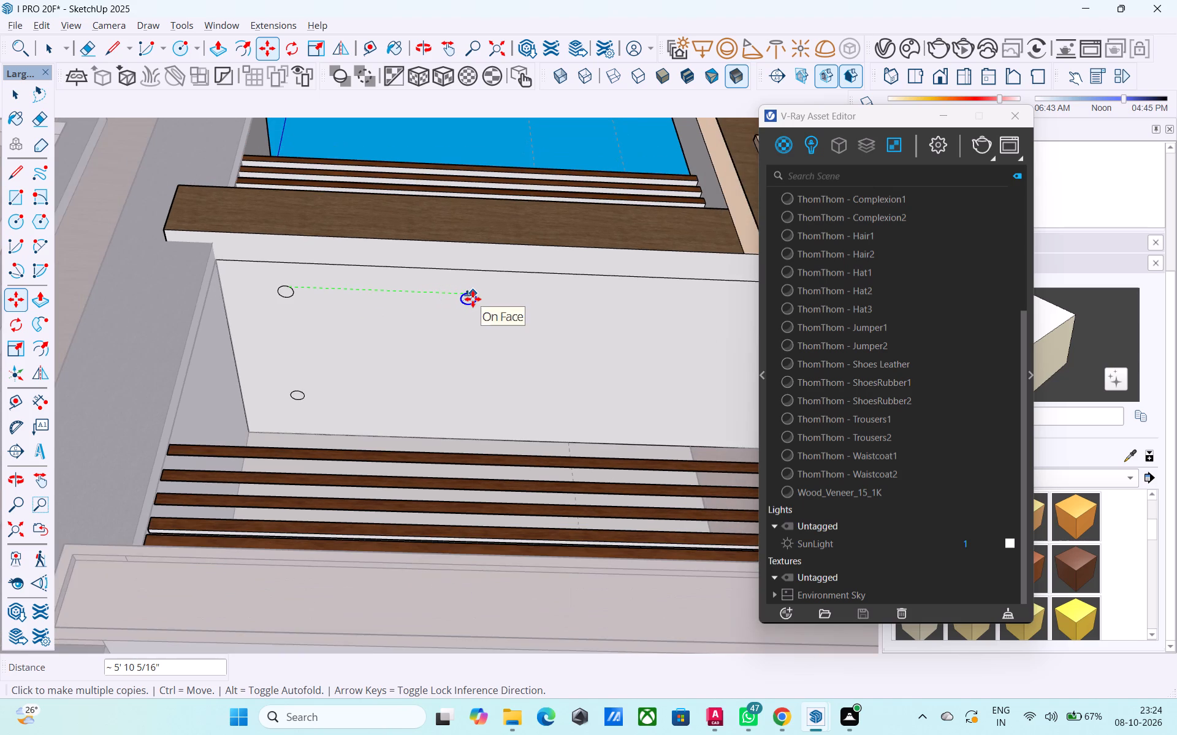
{"action": "middle_click_drag", "start_coordinate": [473, 299], "coordinate": [333, 322]}
{"action": "scroll", "coordinate": [392, 333], "scroll_direction": "down", "scroll_amount": 4}
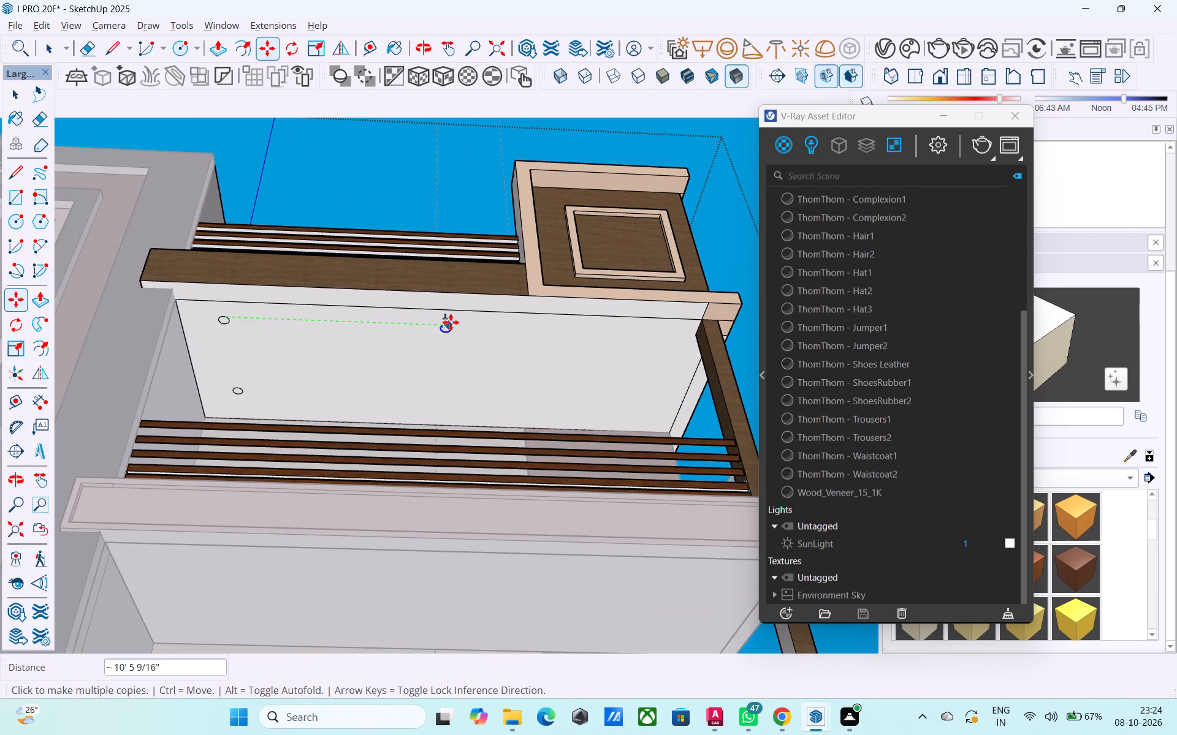
{"action": "left_click", "coordinate": [451, 322]}
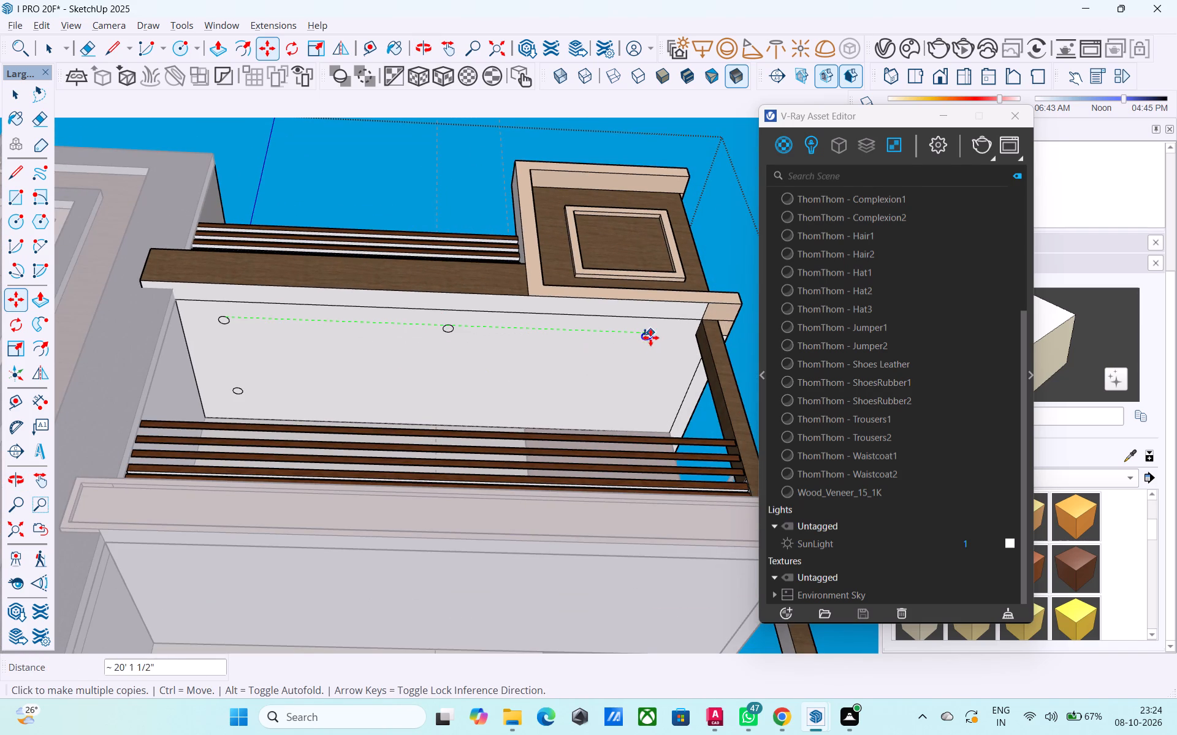
{"action": "left_click", "coordinate": [665, 334]}
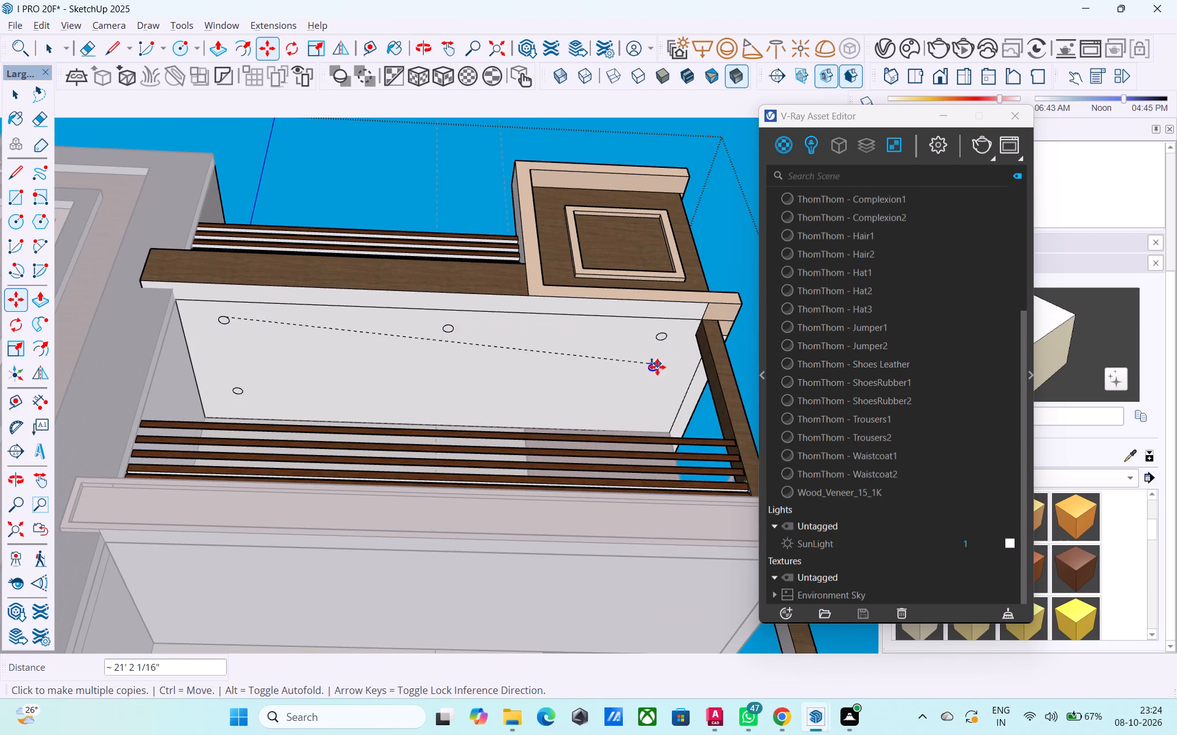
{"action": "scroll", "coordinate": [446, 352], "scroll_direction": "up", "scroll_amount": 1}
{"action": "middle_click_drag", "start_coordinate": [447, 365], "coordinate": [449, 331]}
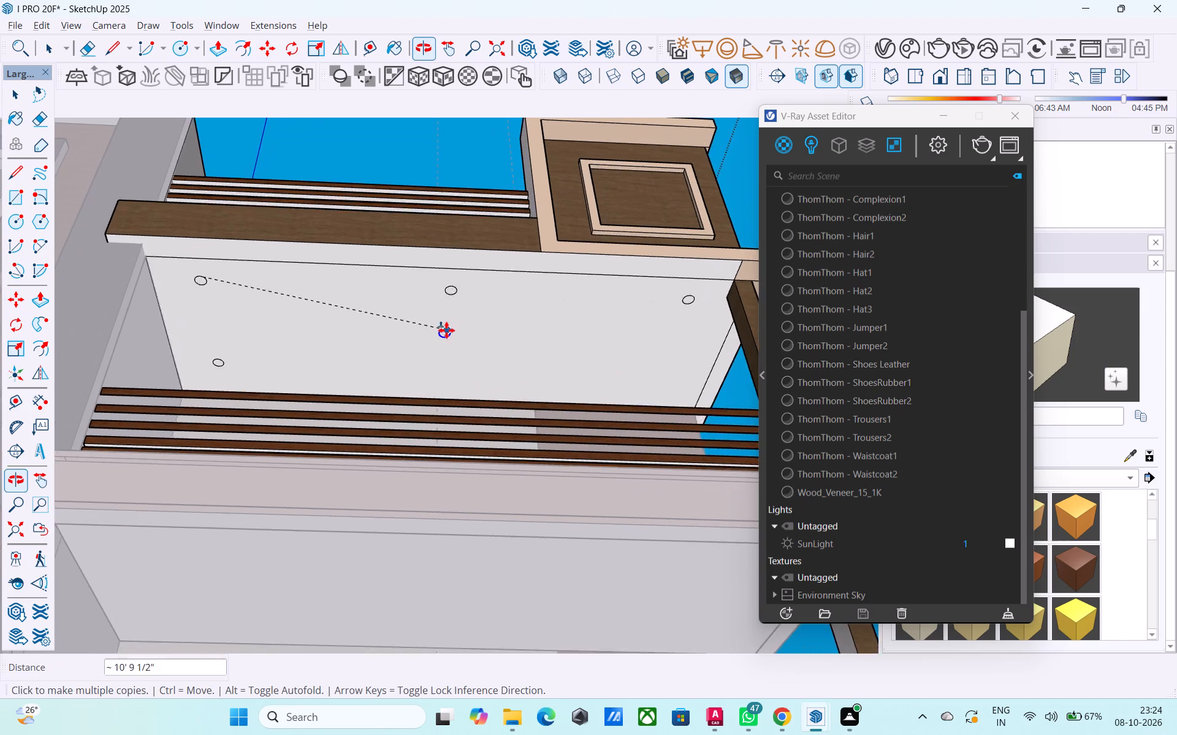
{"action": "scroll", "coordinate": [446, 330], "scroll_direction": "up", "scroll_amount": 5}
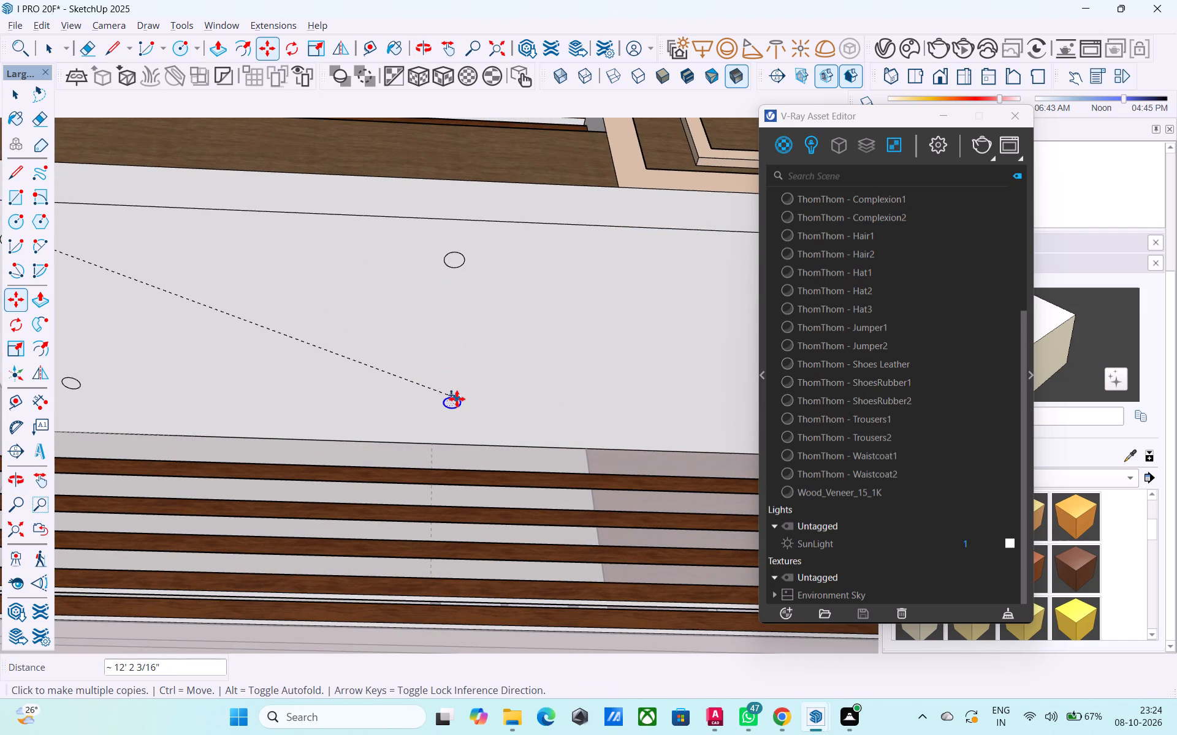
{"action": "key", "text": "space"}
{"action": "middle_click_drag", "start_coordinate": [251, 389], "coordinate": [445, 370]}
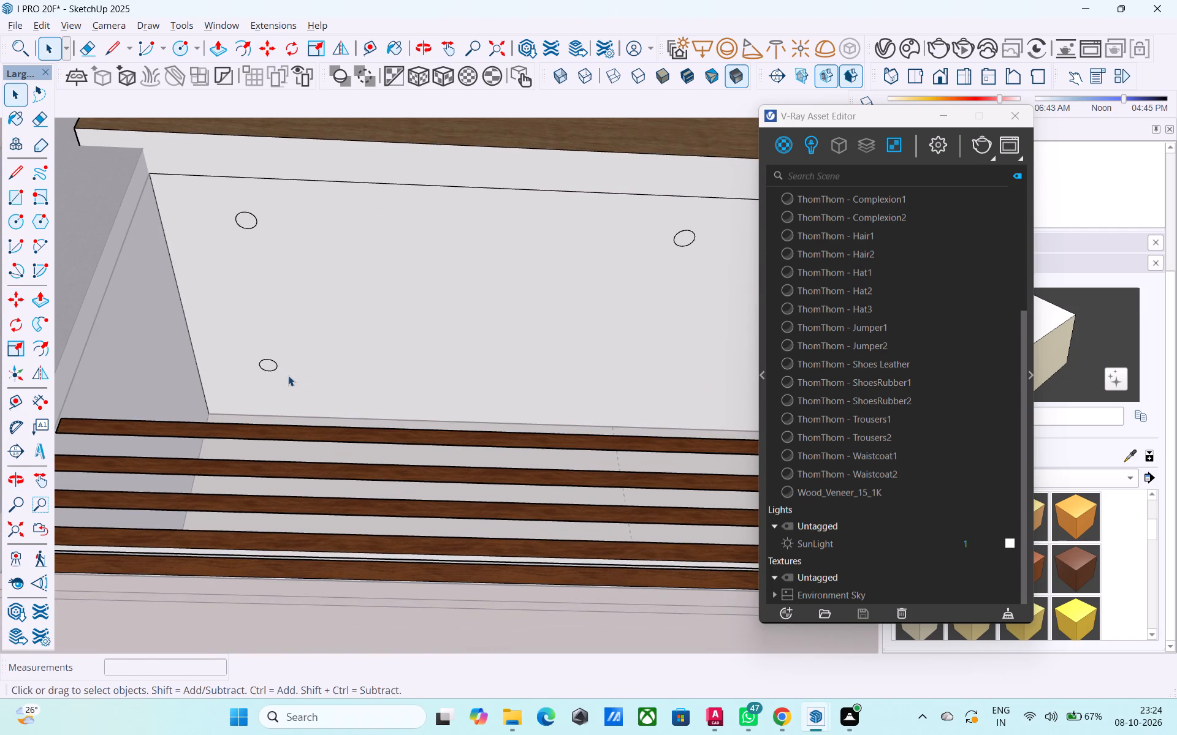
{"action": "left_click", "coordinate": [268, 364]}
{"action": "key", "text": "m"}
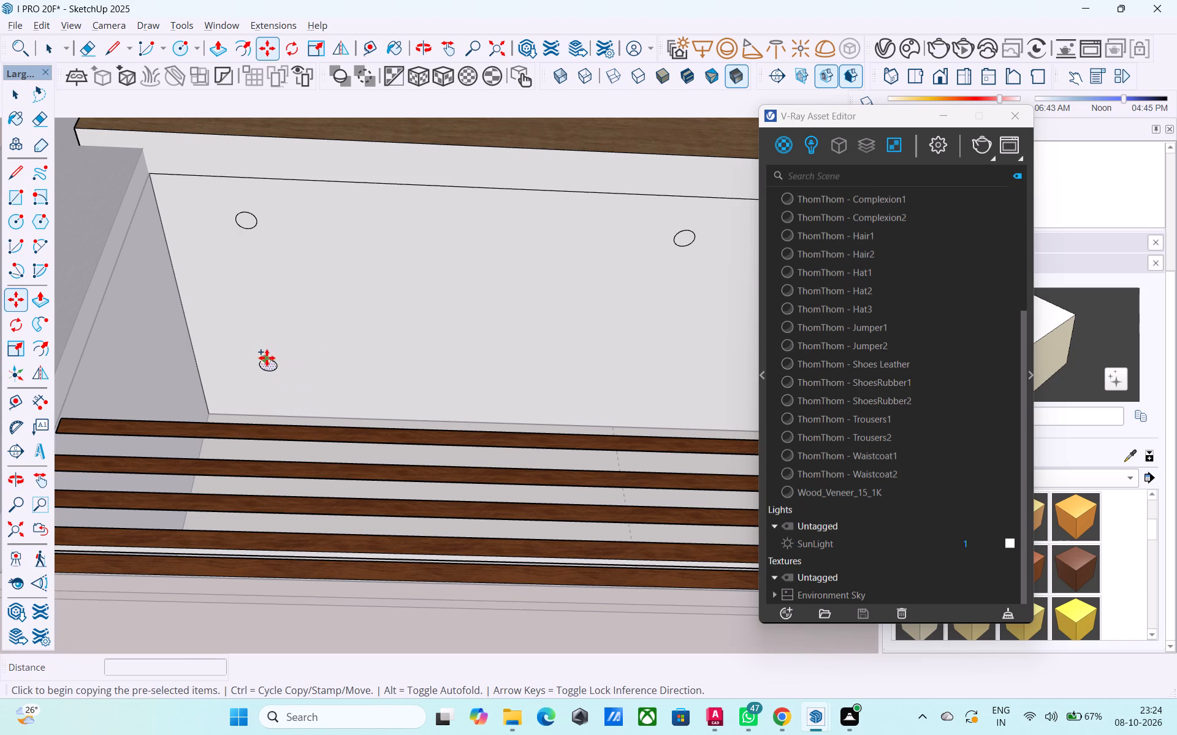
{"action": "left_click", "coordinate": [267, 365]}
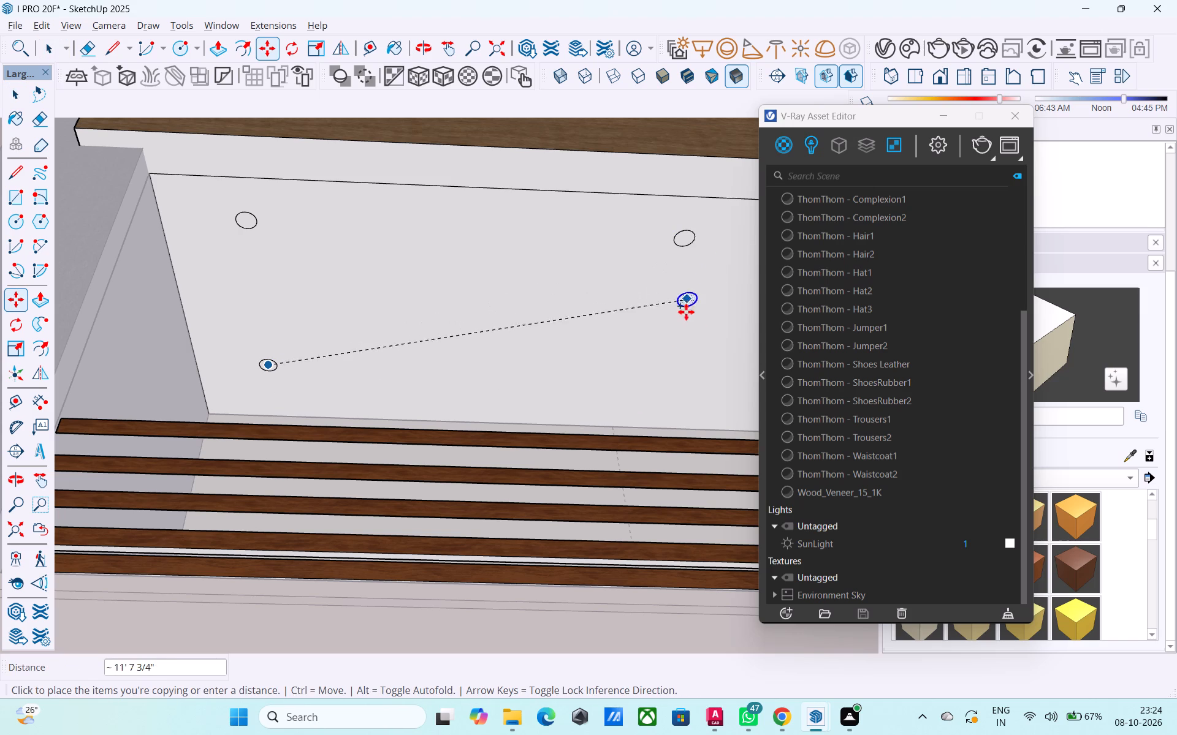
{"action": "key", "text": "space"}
Copy the middle and far-end circles together about 4' 11" across the ceiling, using the spacing of the first pair to complete two rows.
{"action": "scroll", "coordinate": [590, 331], "scroll_direction": "down", "scroll_amount": 5}
{"action": "middle_click_drag", "start_coordinate": [563, 328], "coordinate": [432, 325], "text": "shift"}
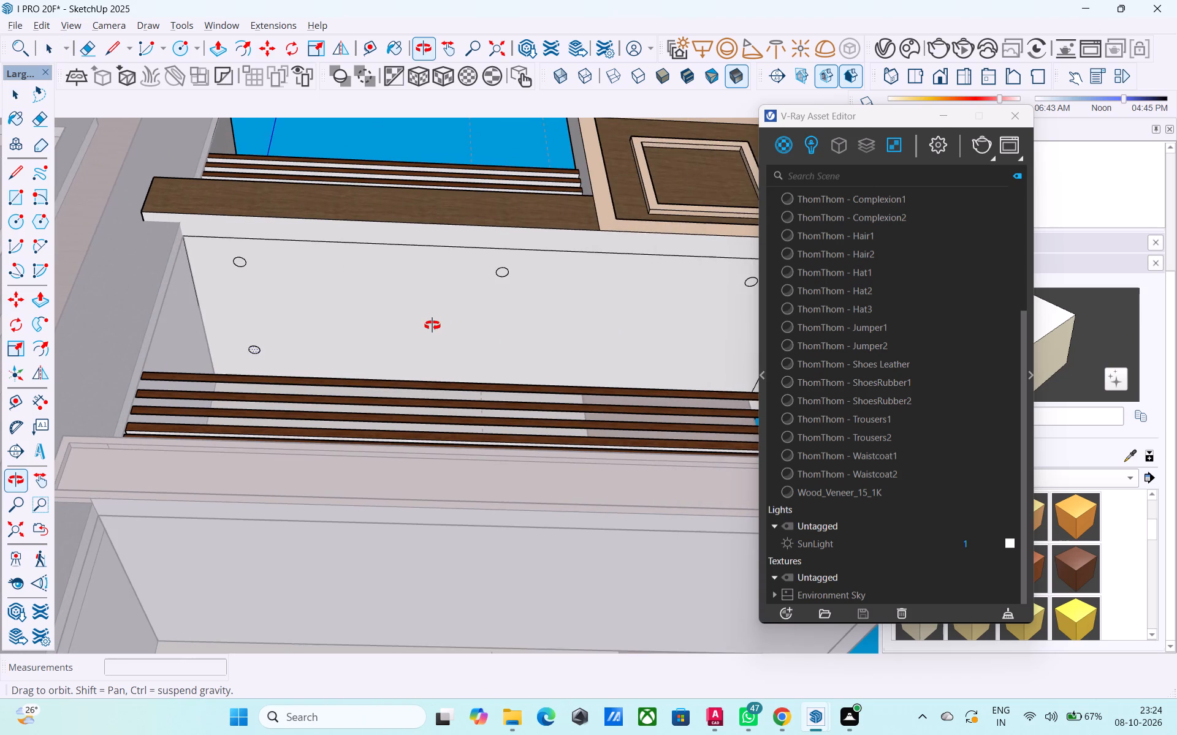
{"action": "middle_click_drag", "start_coordinate": [432, 325], "coordinate": [432, 323], "text": "shift"}
{"action": "middle_click_drag", "start_coordinate": [533, 297], "coordinate": [495, 288]}
{"action": "scroll", "coordinate": [483, 285], "scroll_direction": "up", "scroll_amount": 2}
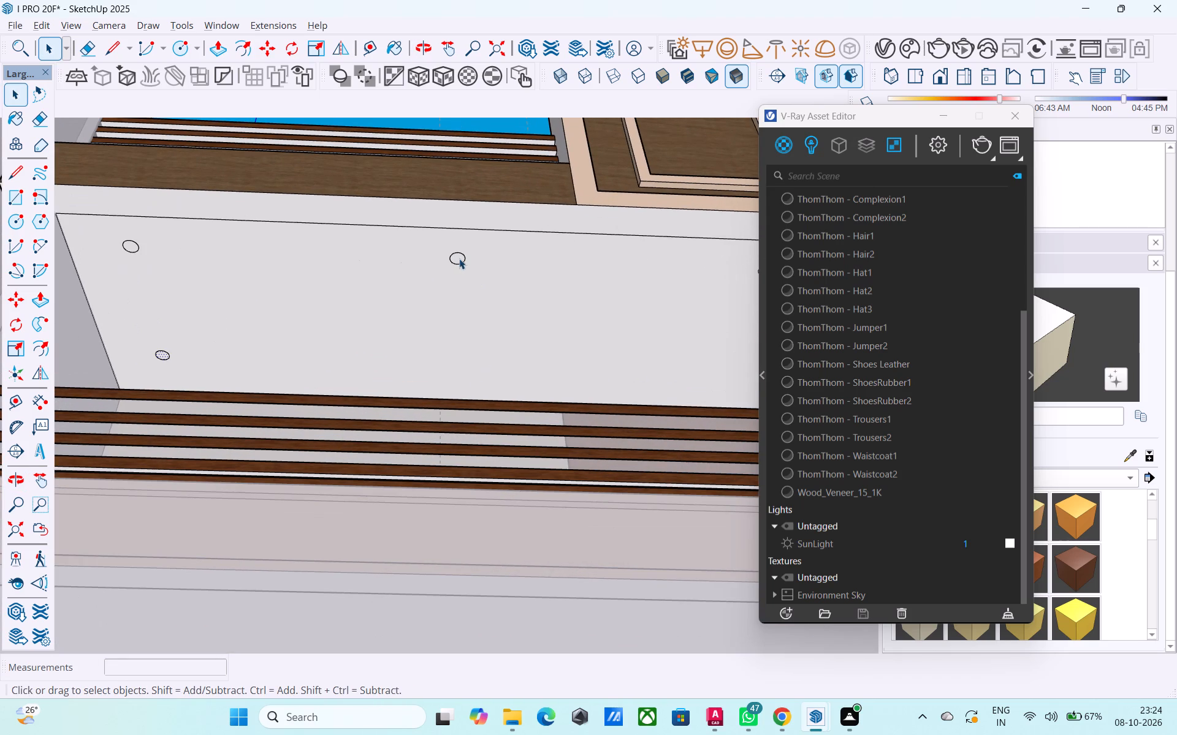
{"action": "left_click", "coordinate": [459, 258]}
{"action": "middle_click_drag", "start_coordinate": [569, 283], "coordinate": [365, 282]}
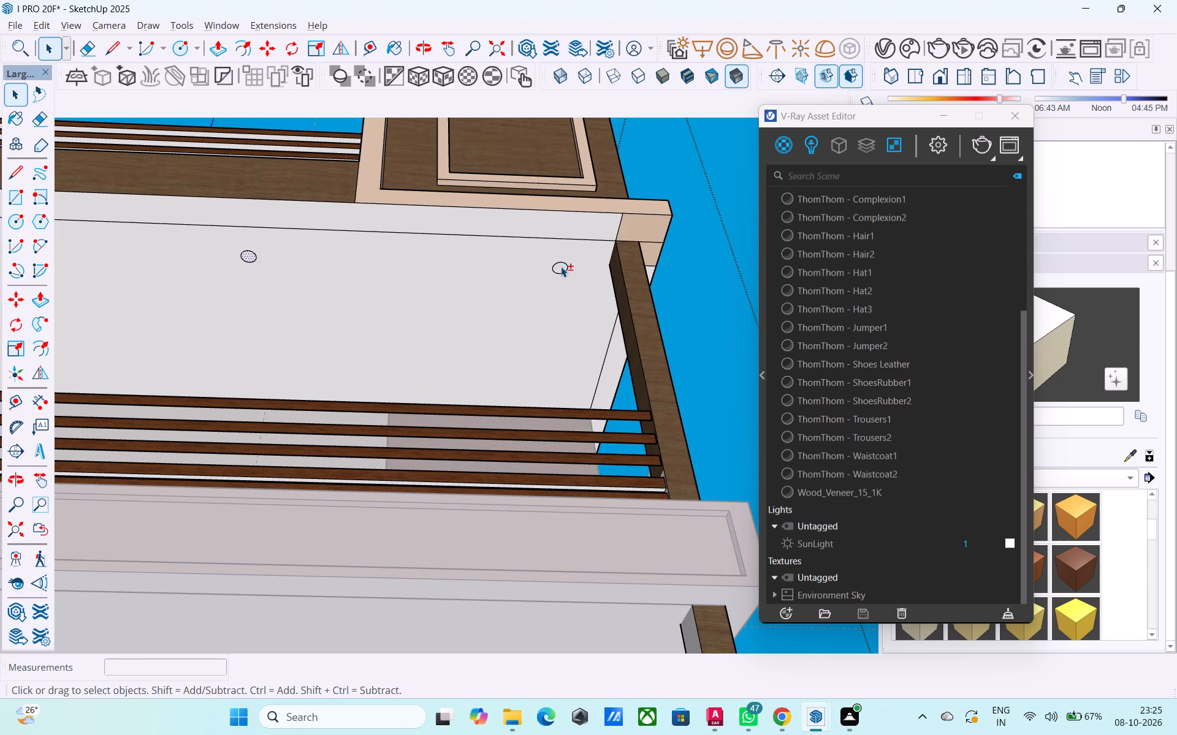
{"action": "left_click", "coordinate": [561, 266], "text": "shift"}
{"action": "scroll", "coordinate": [604, 289], "scroll_direction": "down", "scroll_amount": 4}
{"action": "middle_click_drag", "start_coordinate": [422, 295], "coordinate": [619, 320], "text": "shift"}
{"action": "scroll", "coordinate": [362, 287], "scroll_direction": "up", "scroll_amount": 4}
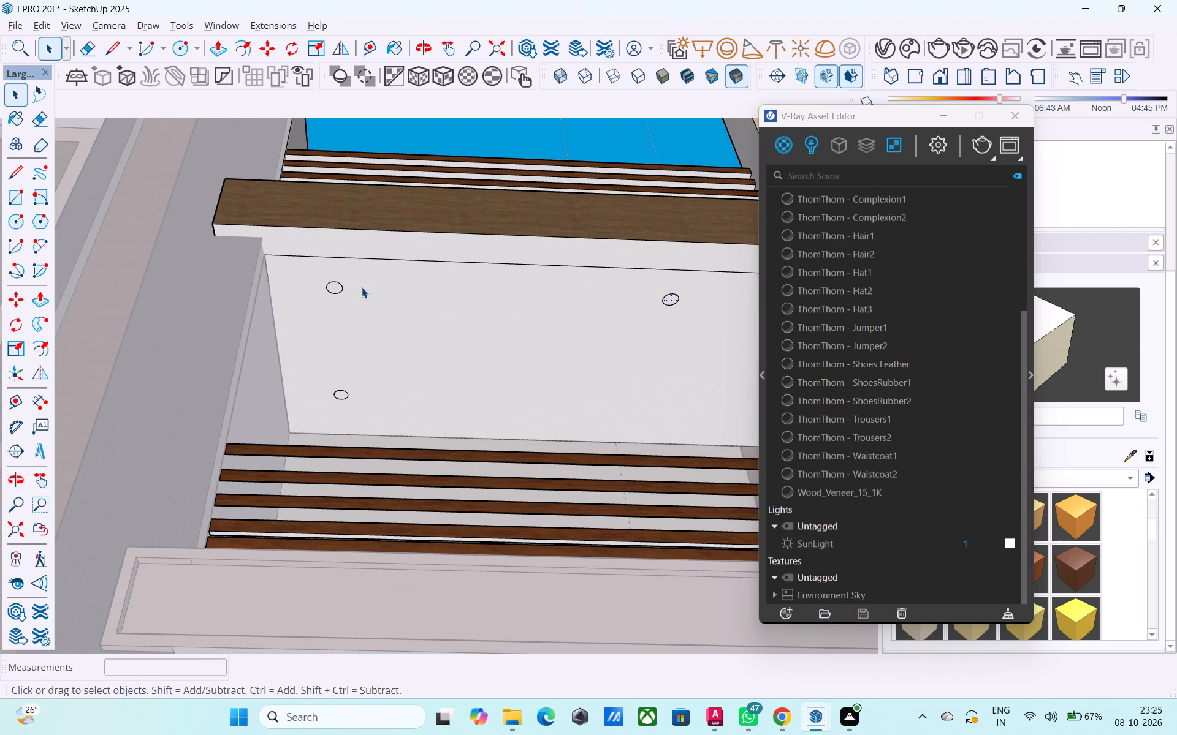
{"action": "key", "text": "m"}
{"action": "scroll", "coordinate": [336, 296], "scroll_direction": "up", "scroll_amount": 6}
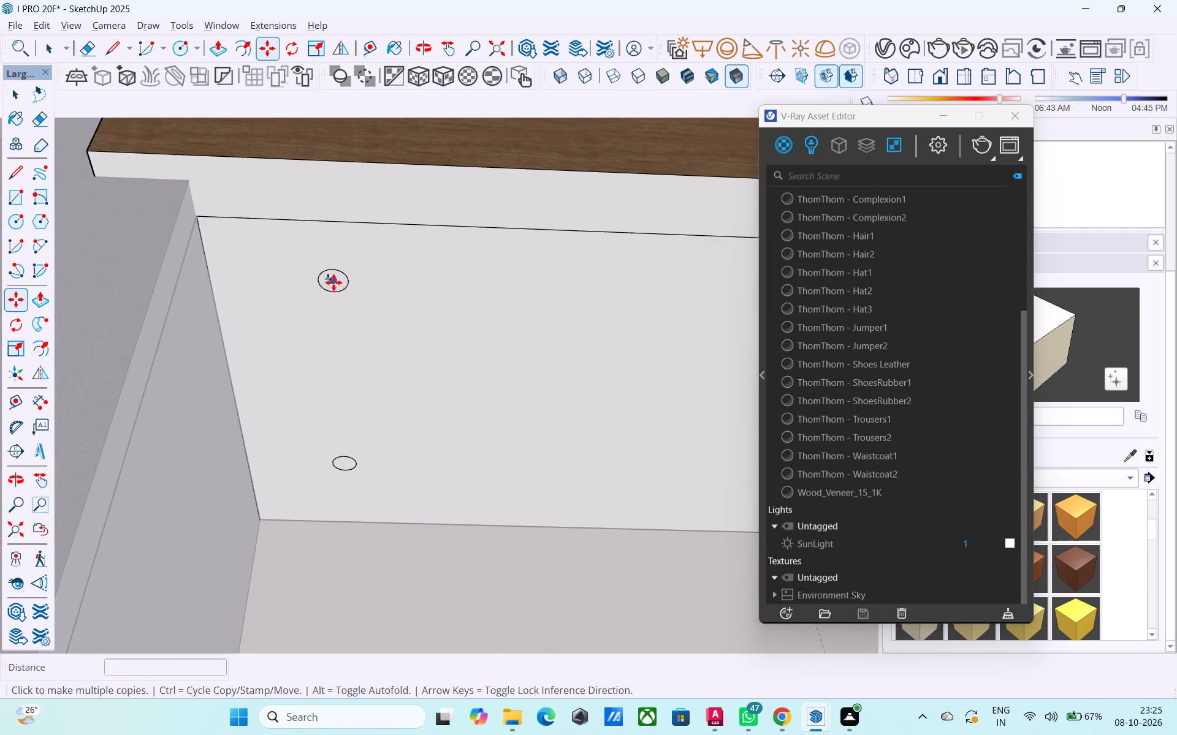
{"action": "left_click", "coordinate": [333, 282]}
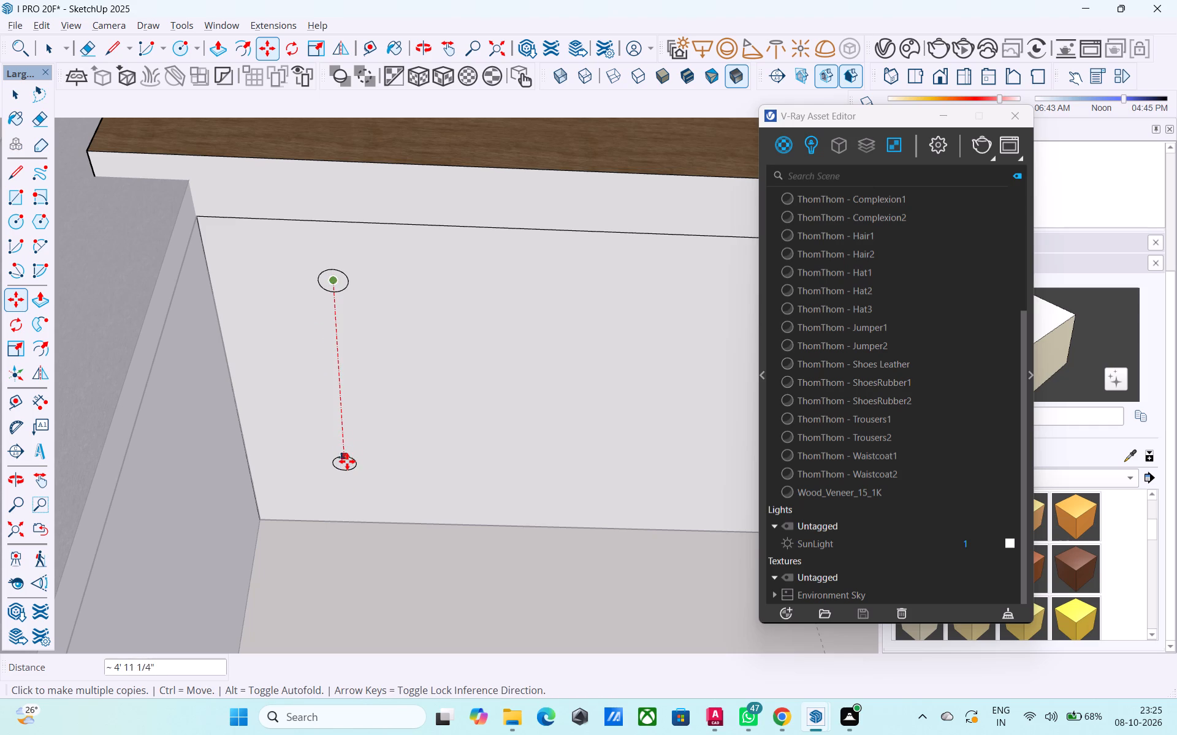
{"action": "left_click", "coordinate": [346, 464]}
{"action": "scroll", "coordinate": [318, 429], "scroll_direction": "down", "scroll_amount": 8}
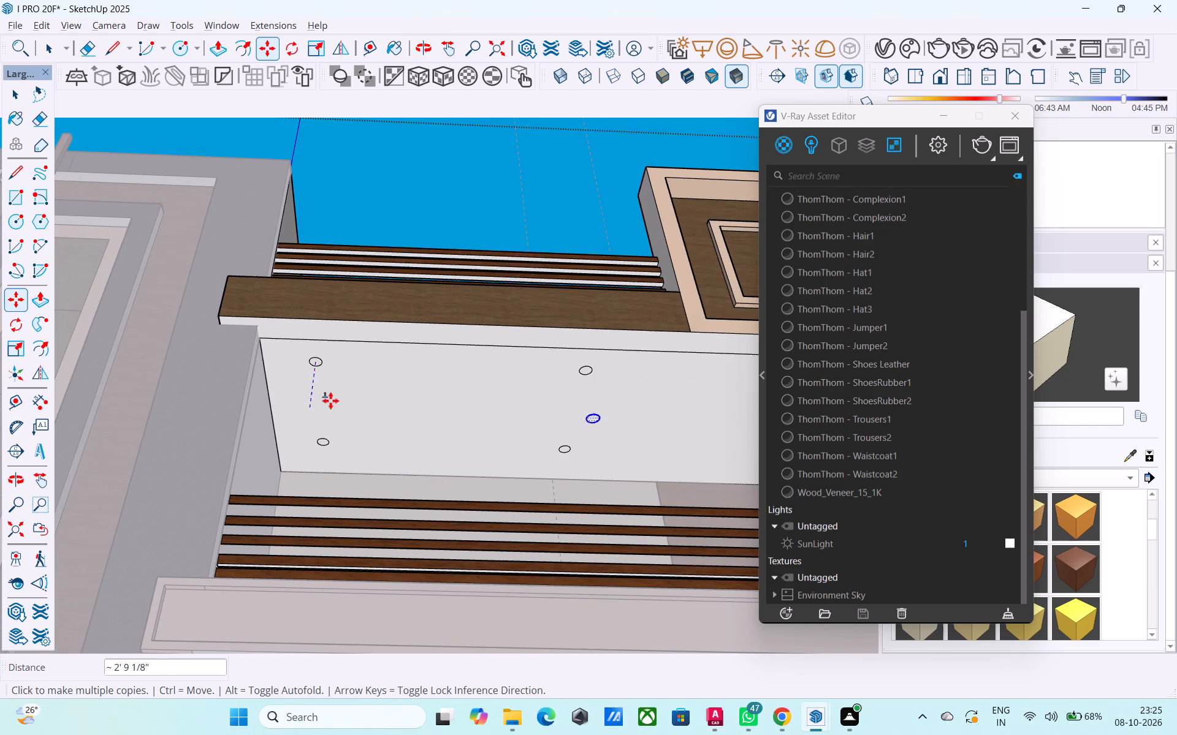
{"action": "key", "text": "space"}
Push/Pull the first corner circle on the fascia side of the ceiling about 2 1/8" deep.
{"action": "middle_click_drag", "start_coordinate": [509, 414], "coordinate": [389, 380]}
{"action": "scroll", "coordinate": [373, 374], "scroll_direction": "down", "scroll_amount": 2}
{"action": "middle_click_drag", "start_coordinate": [373, 374], "coordinate": [374, 375]}
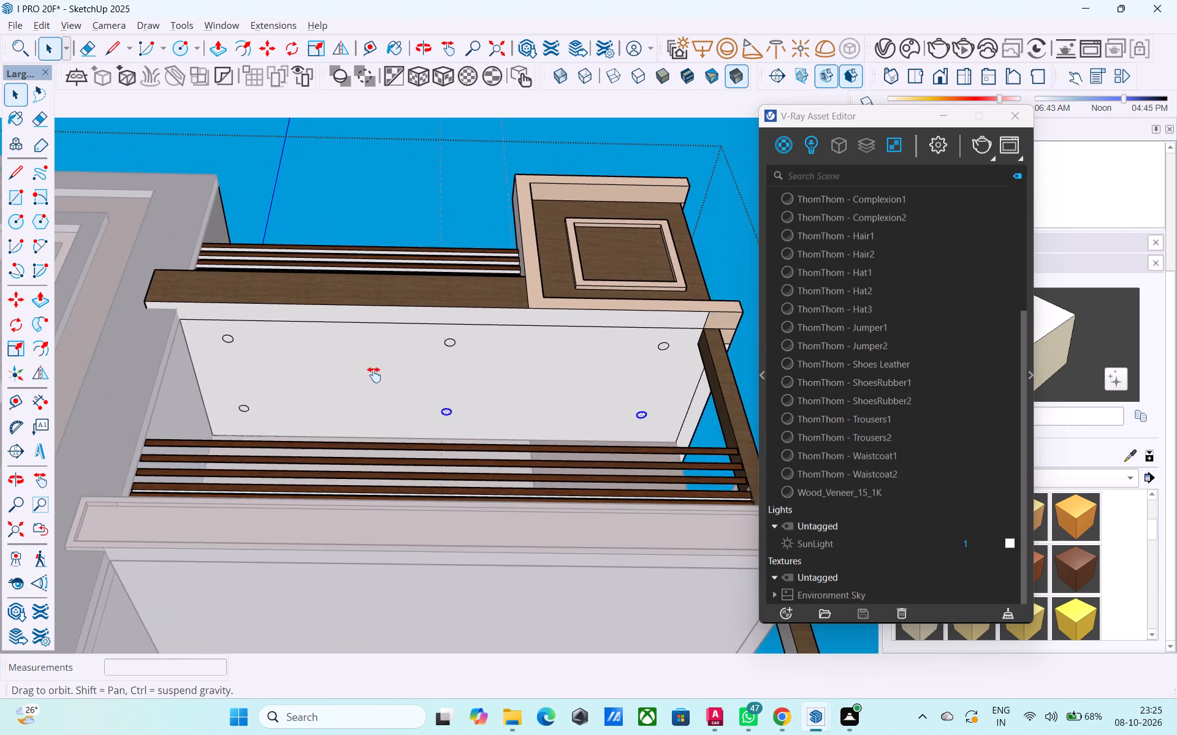
{"action": "middle_click_drag", "start_coordinate": [374, 375], "coordinate": [383, 381]}
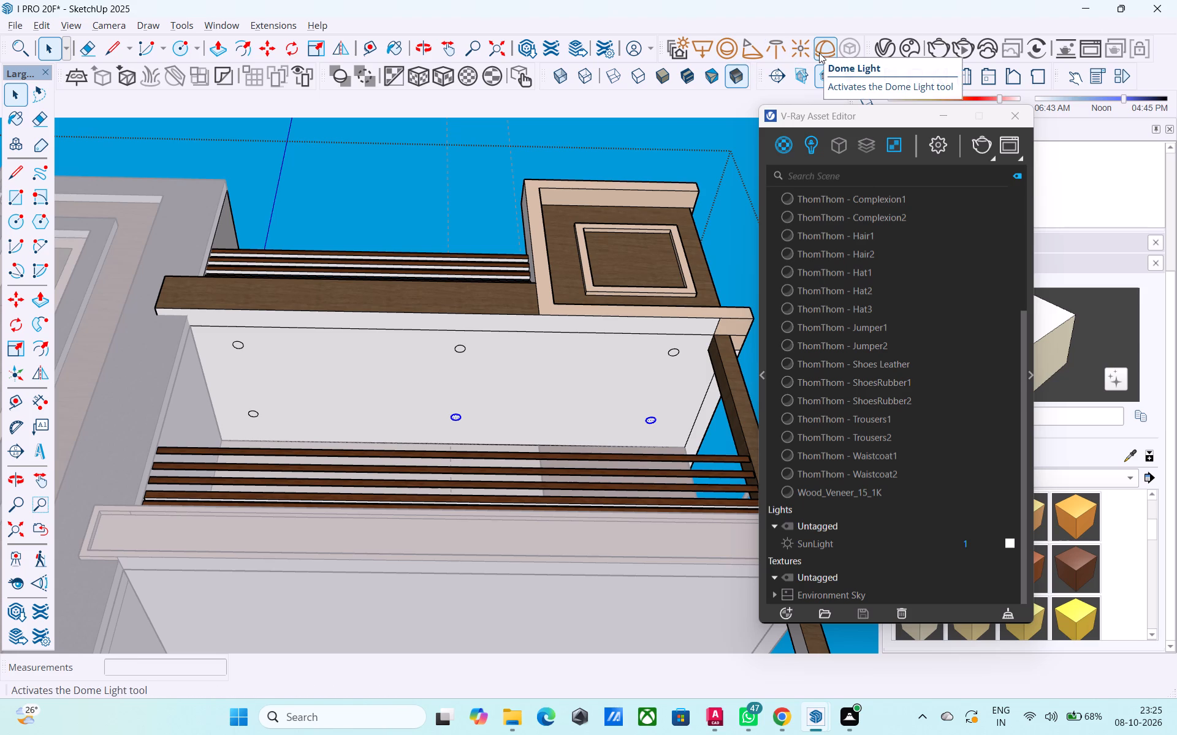
{"action": "middle_click_drag", "start_coordinate": [417, 169], "coordinate": [512, 221], "text": "shift"}
{"action": "scroll", "coordinate": [335, 411], "scroll_direction": "up", "scroll_amount": 9}
{"action": "left_click", "coordinate": [327, 389]}
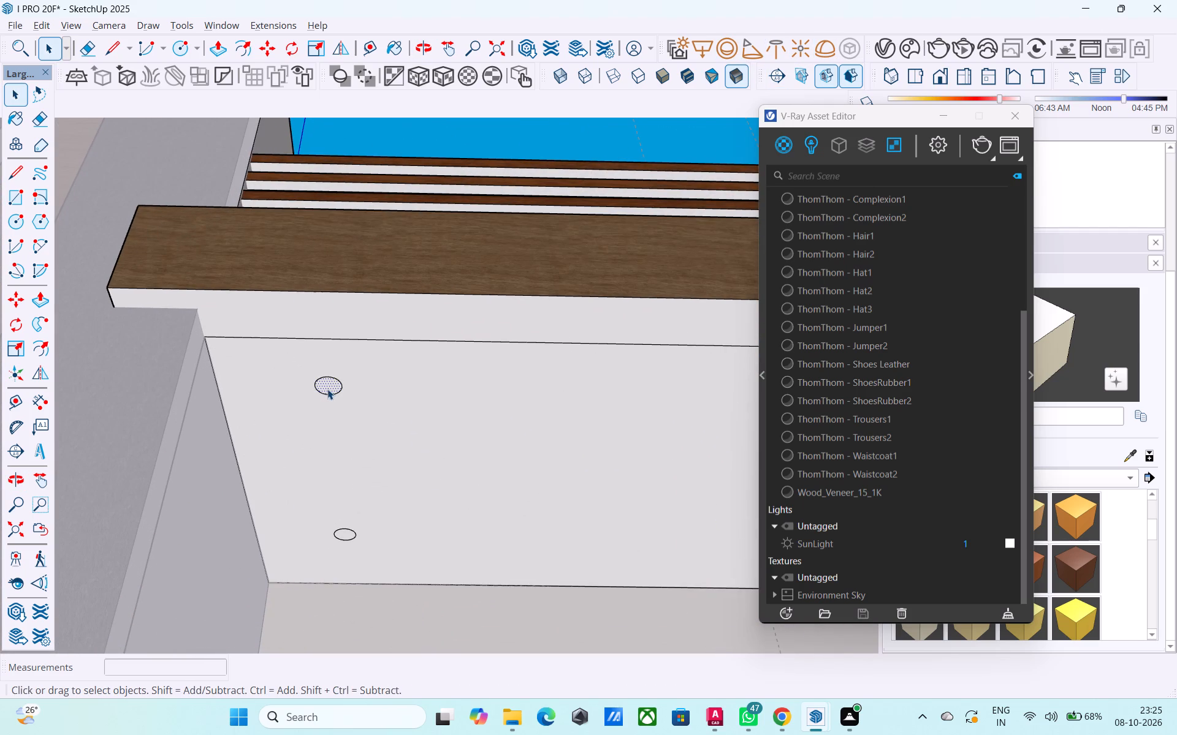
{"action": "key", "text": "p"}
{"action": "left_click", "coordinate": [329, 384]}
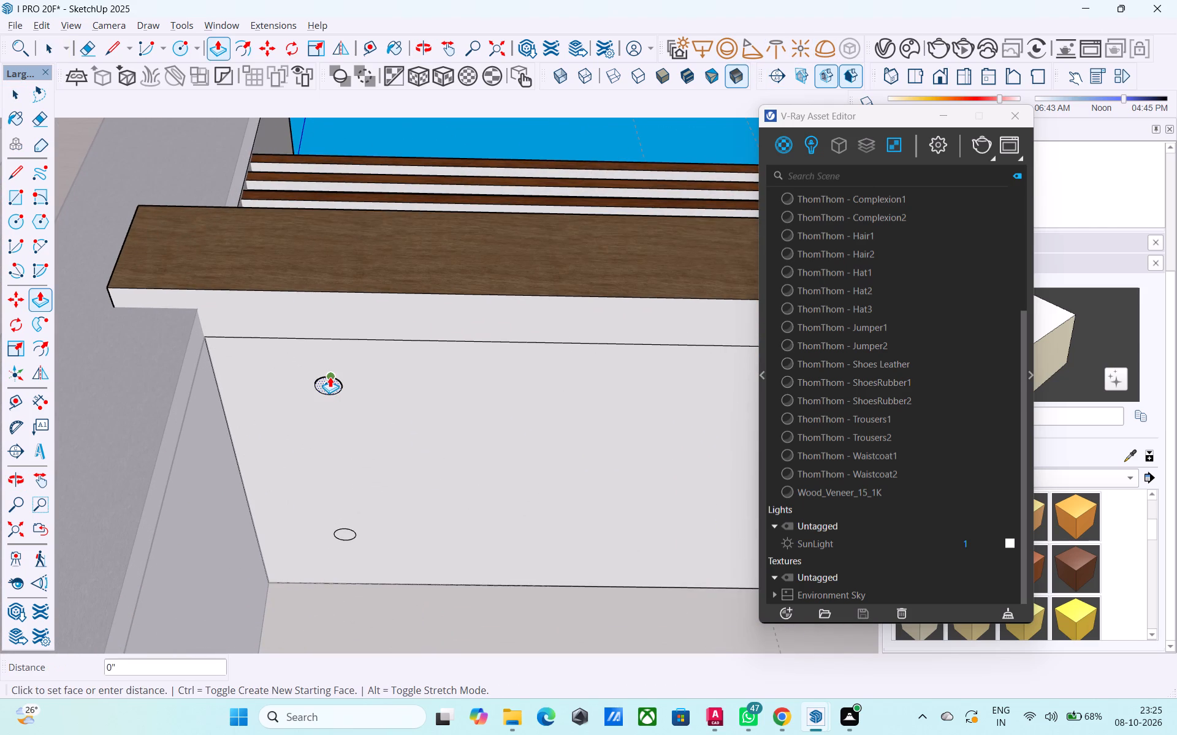
{"action": "scroll", "coordinate": [330, 377], "scroll_direction": "up", "scroll_amount": 3}
{"action": "middle_click_drag", "start_coordinate": [330, 377], "coordinate": [345, 375]}
{"action": "scroll", "coordinate": [338, 378], "scroll_direction": "up", "scroll_amount": 8}
{"action": "middle_click_drag", "start_coordinate": [334, 388], "coordinate": [373, 342]}
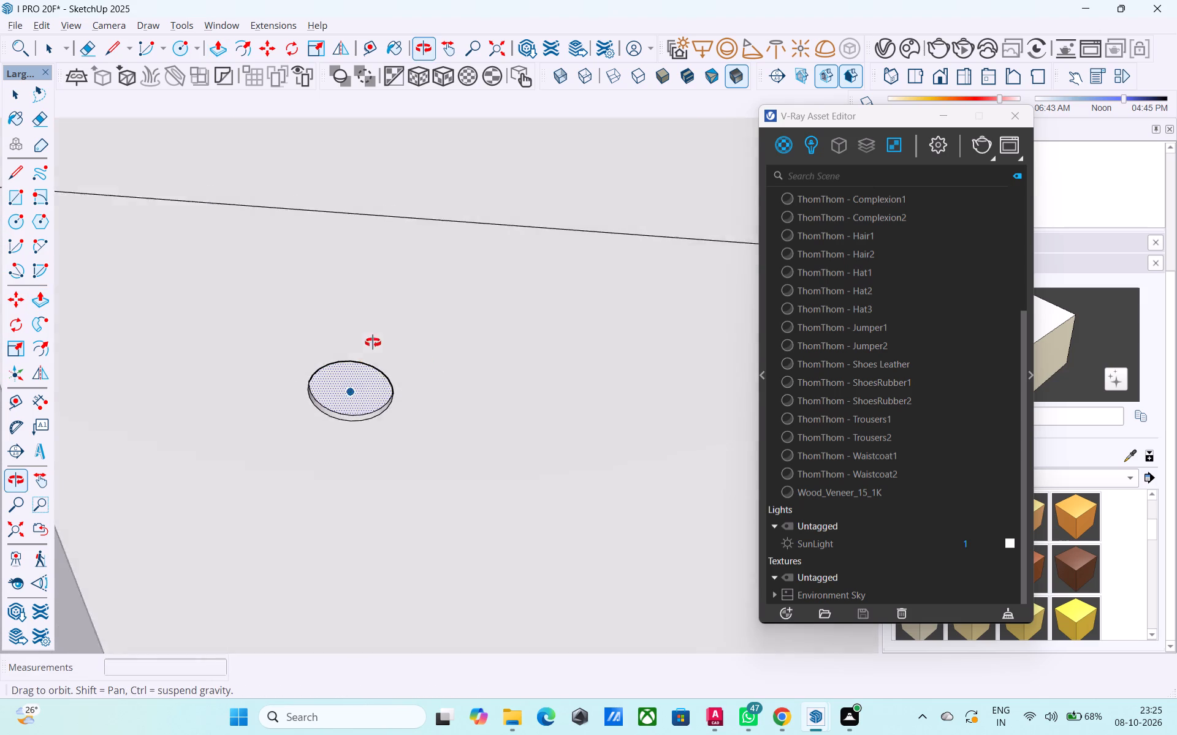
{"action": "middle_click_drag", "start_coordinate": [373, 342], "coordinate": [386, 323]}
{"action": "middle_click_drag", "start_coordinate": [338, 380], "coordinate": [372, 298]}
{"action": "scroll", "coordinate": [348, 323], "scroll_direction": "up", "scroll_amount": 4}
{"action": "left_click", "coordinate": [342, 376]}
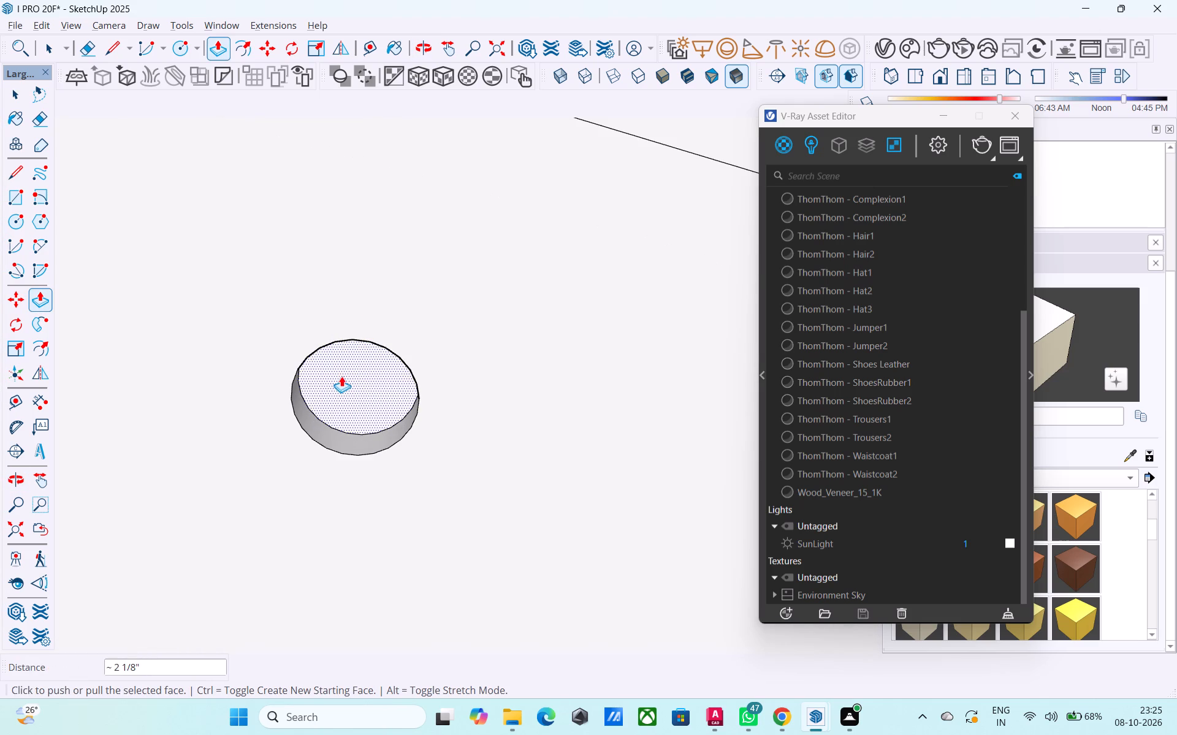
Push/Pull the corner circle opposite the fascia, across from the first recess, about 1 13/16" deep.
{"action": "scroll", "coordinate": [288, 381], "scroll_direction": "down", "scroll_amount": 7}
{"action": "middle_click_drag", "start_coordinate": [346, 444], "coordinate": [351, 232], "text": "shift"}
{"action": "middle_click_drag", "start_coordinate": [327, 438], "coordinate": [368, 221]}
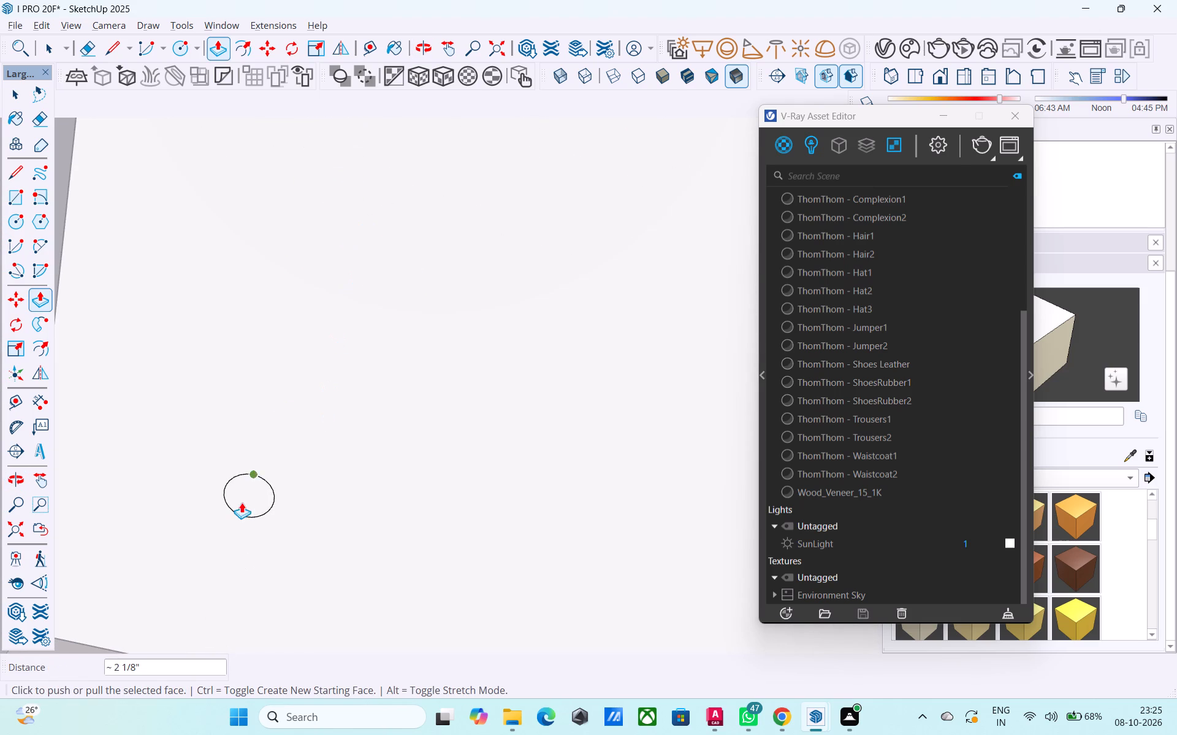
{"action": "key", "text": "space"}
{"action": "type", "text": "P"}
{"action": "left_click", "coordinate": [248, 492]}
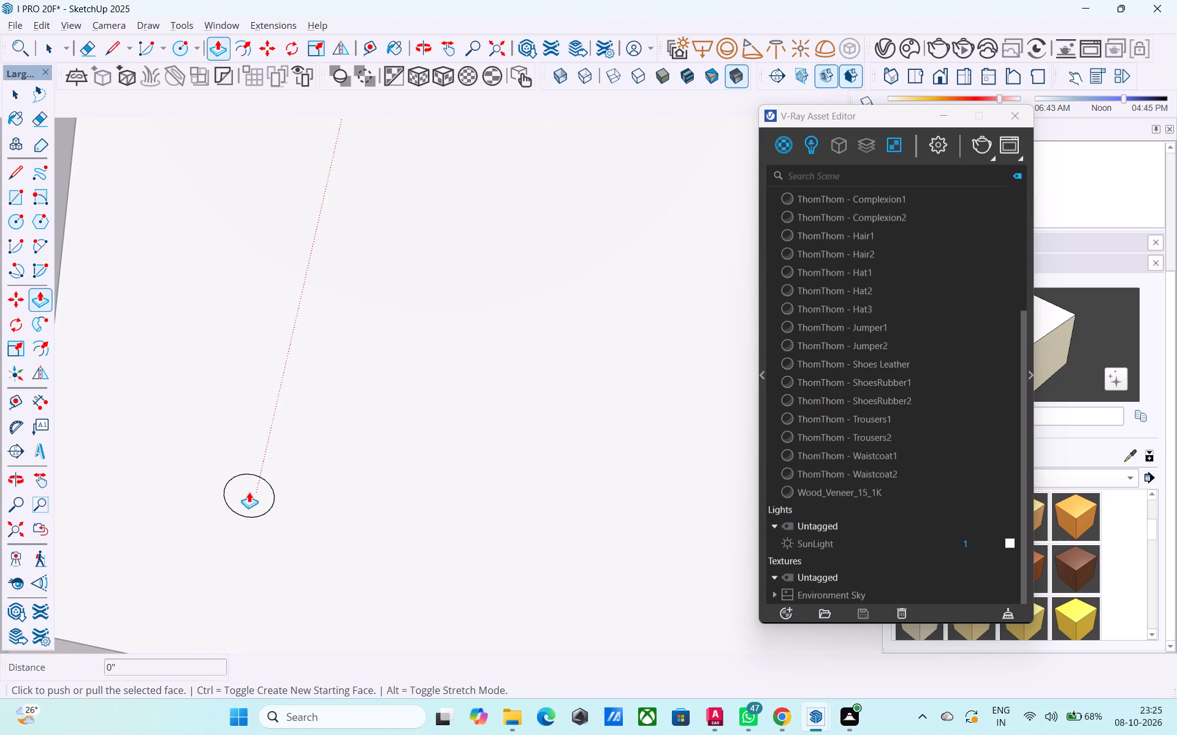
{"action": "key", "text": "space"}
{"action": "left_click", "coordinate": [249, 491]}
{"action": "key", "text": "p"}
{"action": "double_click", "coordinate": [249, 488]}
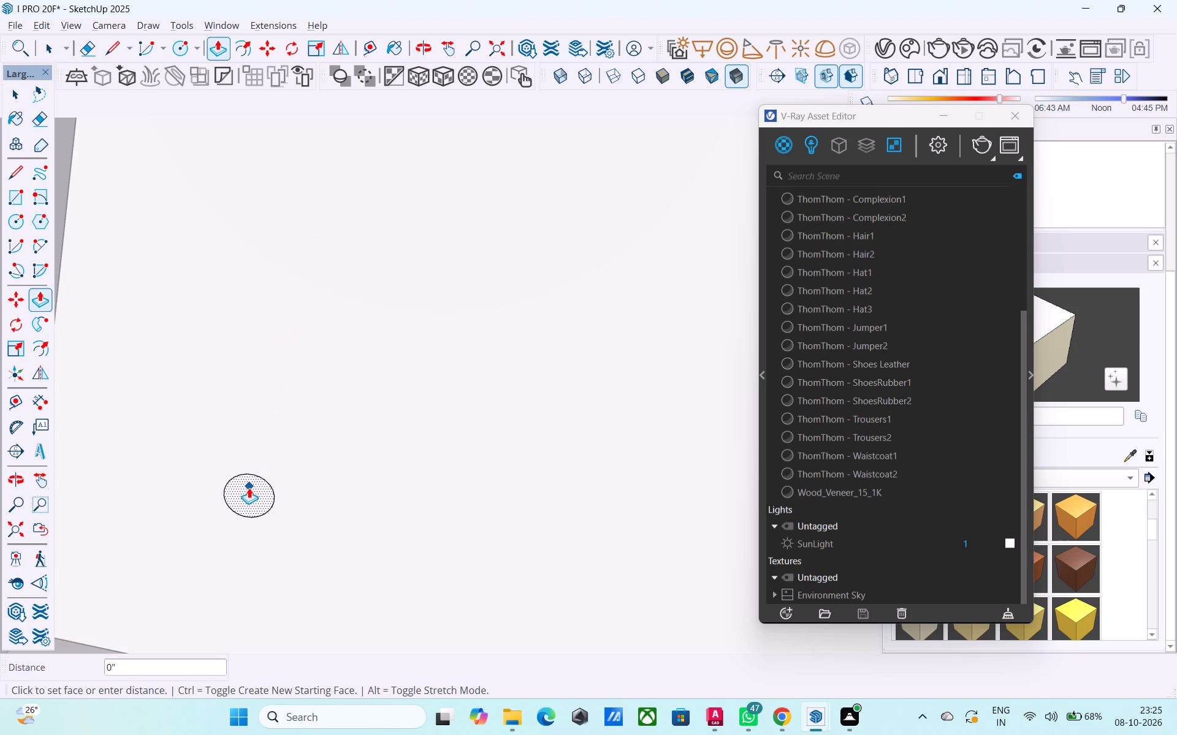
{"action": "left_click", "coordinate": [247, 488]}
{"action": "left_click", "coordinate": [246, 479]}
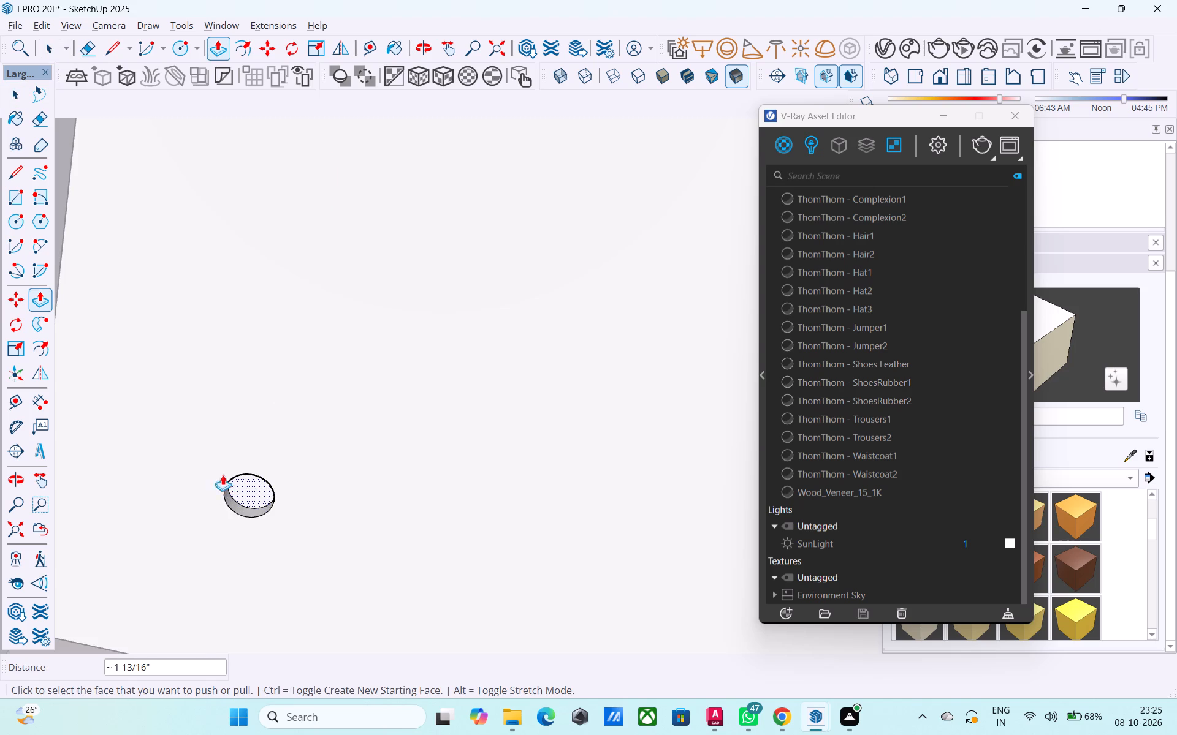
Push/Pull both mid-length circles of the balcony ceiling into recesses, repeating the last depth of about 1 13/16".
{"action": "scroll", "coordinate": [222, 475], "scroll_direction": "down", "scroll_amount": 11}
{"action": "middle_click_drag", "start_coordinate": [259, 434], "coordinate": [187, 652]}
{"action": "middle_click_drag", "start_coordinate": [346, 332], "coordinate": [212, 591], "text": "shift"}
{"action": "scroll", "coordinate": [330, 374], "scroll_direction": "down", "scroll_amount": 20}
{"action": "scroll", "coordinate": [330, 374], "scroll_direction": "down", "scroll_amount": 7}
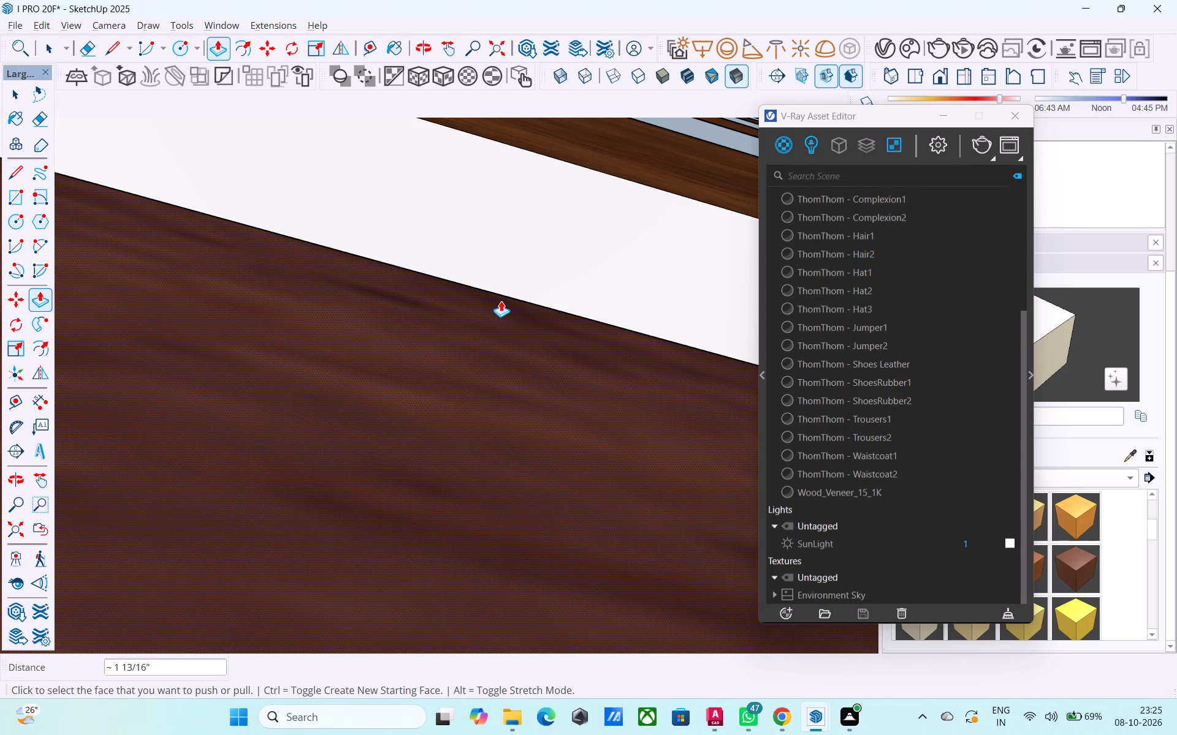
{"action": "scroll", "coordinate": [223, 167], "scroll_direction": "down", "scroll_amount": 5}
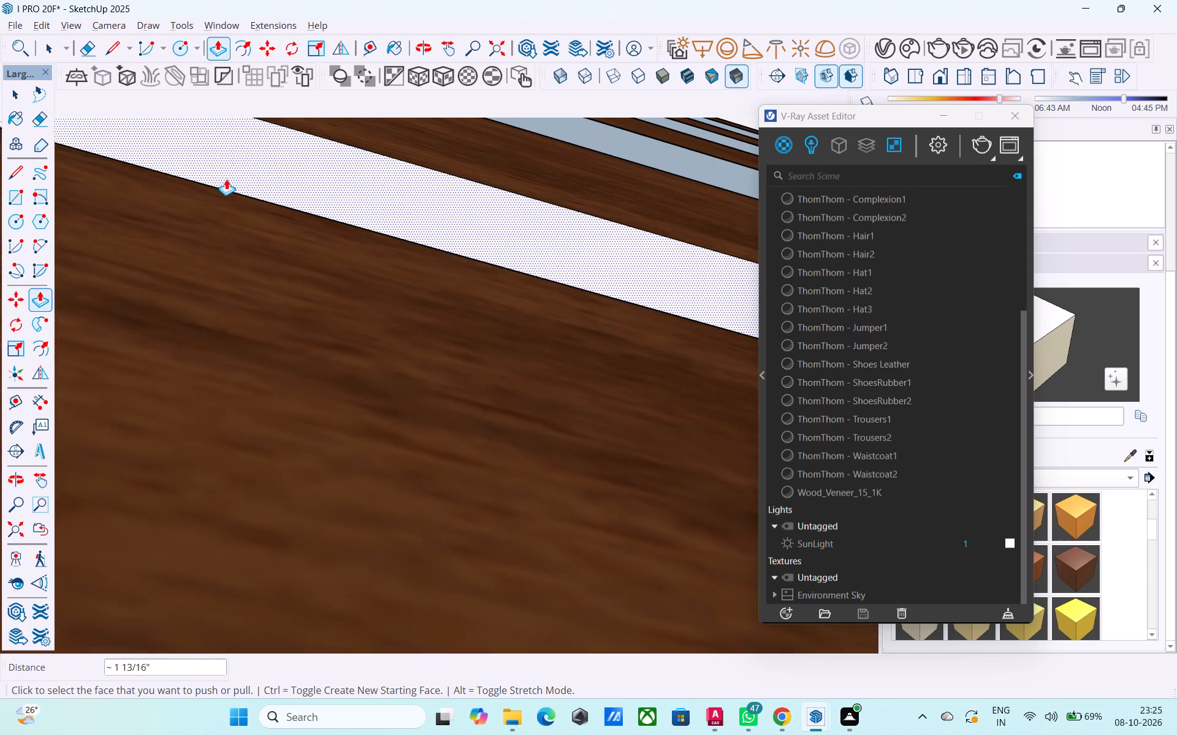
{"action": "scroll", "coordinate": [226, 179], "scroll_direction": "down", "scroll_amount": 4}
{"action": "middle_click_drag", "start_coordinate": [255, 251], "coordinate": [154, 446]}
{"action": "scroll", "coordinate": [166, 442], "scroll_direction": "down", "scroll_amount": 19}
{"action": "scroll", "coordinate": [212, 445], "scroll_direction": "up", "scroll_amount": 1}
{"action": "scroll", "coordinate": [211, 445], "scroll_direction": "down", "scroll_amount": 1}
{"action": "scroll", "coordinate": [211, 446], "scroll_direction": "up", "scroll_amount": 1}
{"action": "scroll", "coordinate": [211, 446], "scroll_direction": "down", "scroll_amount": 20}
{"action": "scroll", "coordinate": [212, 445], "scroll_direction": "down", "scroll_amount": 1}
{"action": "scroll", "coordinate": [206, 421], "scroll_direction": "up", "scroll_amount": 1}
{"action": "scroll", "coordinate": [207, 422], "scroll_direction": "down", "scroll_amount": 14}
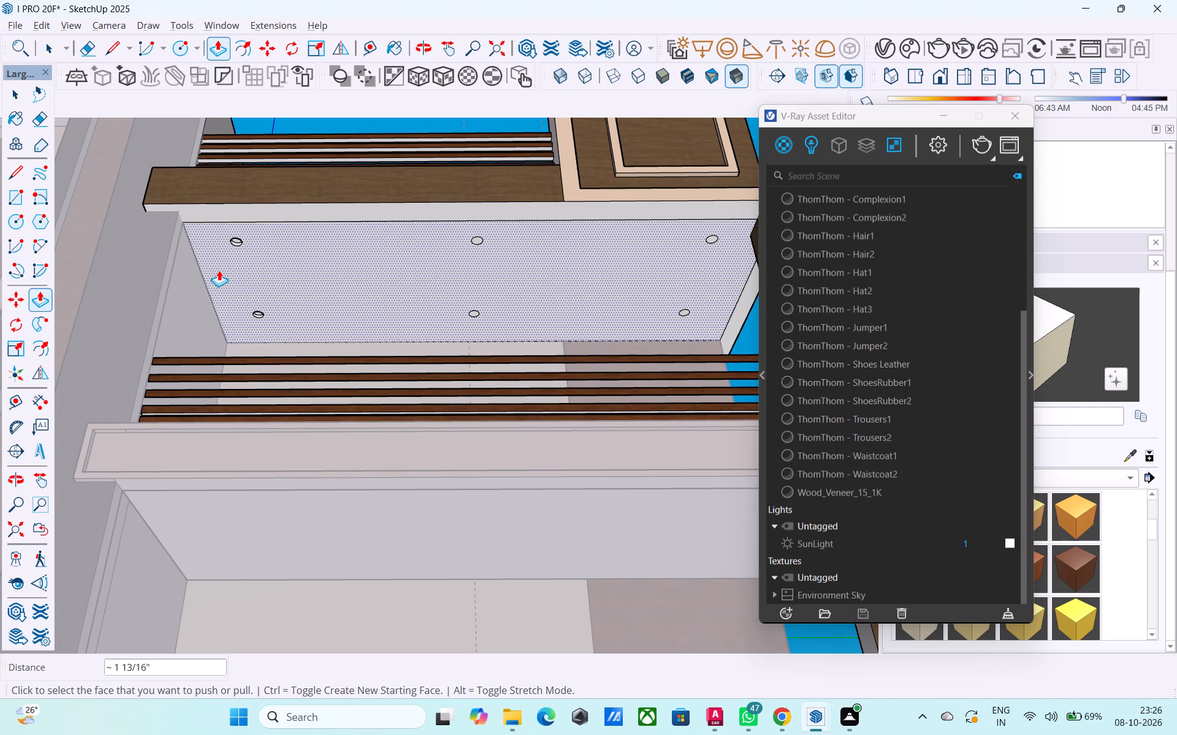
{"action": "middle_click_drag", "start_coordinate": [219, 269], "coordinate": [218, 345]}
{"action": "scroll", "coordinate": [455, 334], "scroll_direction": "up", "scroll_amount": 3}
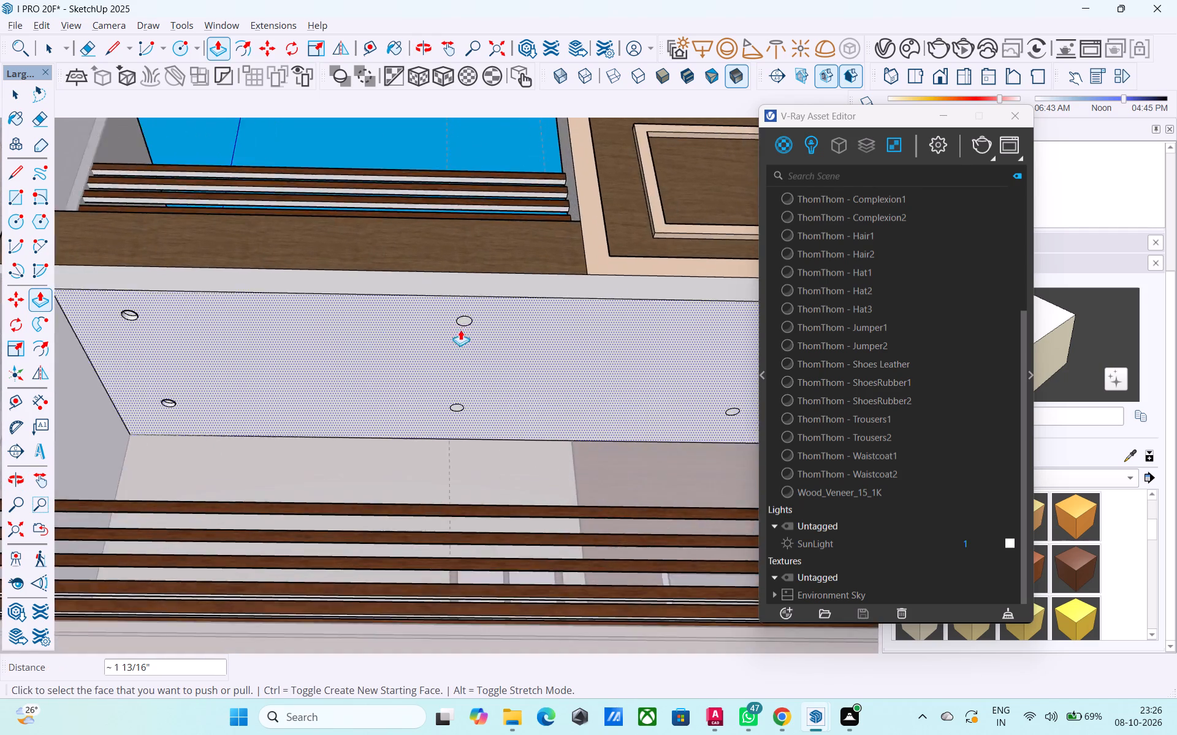
{"action": "scroll", "coordinate": [460, 330], "scroll_direction": "up", "scroll_amount": 6}
{"action": "double_click", "coordinate": [470, 312]}
{"action": "scroll", "coordinate": [449, 456], "scroll_direction": "up", "scroll_amount": 7}
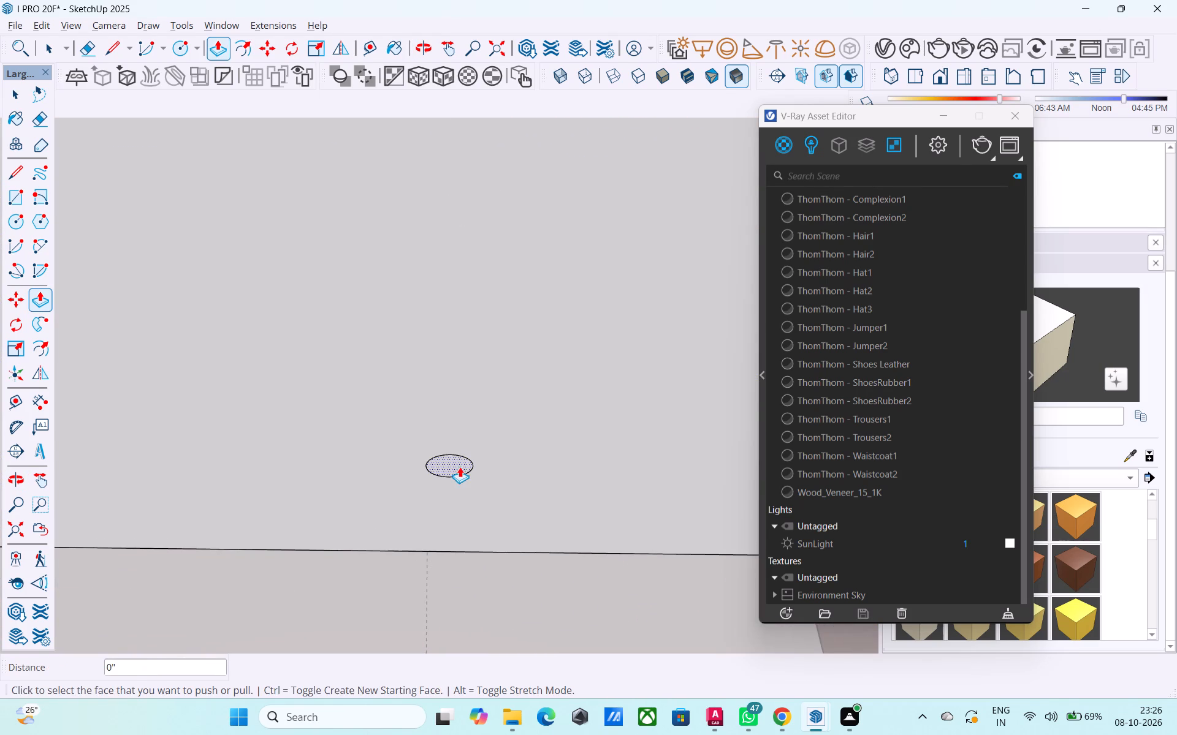
{"action": "double_click", "coordinate": [458, 462]}
Push/Pull the two circles at the ceiling's far end into recesses, repeating the same depth.
{"action": "scroll", "coordinate": [383, 417], "scroll_direction": "down", "scroll_amount": 17}
{"action": "middle_click_drag", "start_coordinate": [383, 417], "coordinate": [373, 420]}
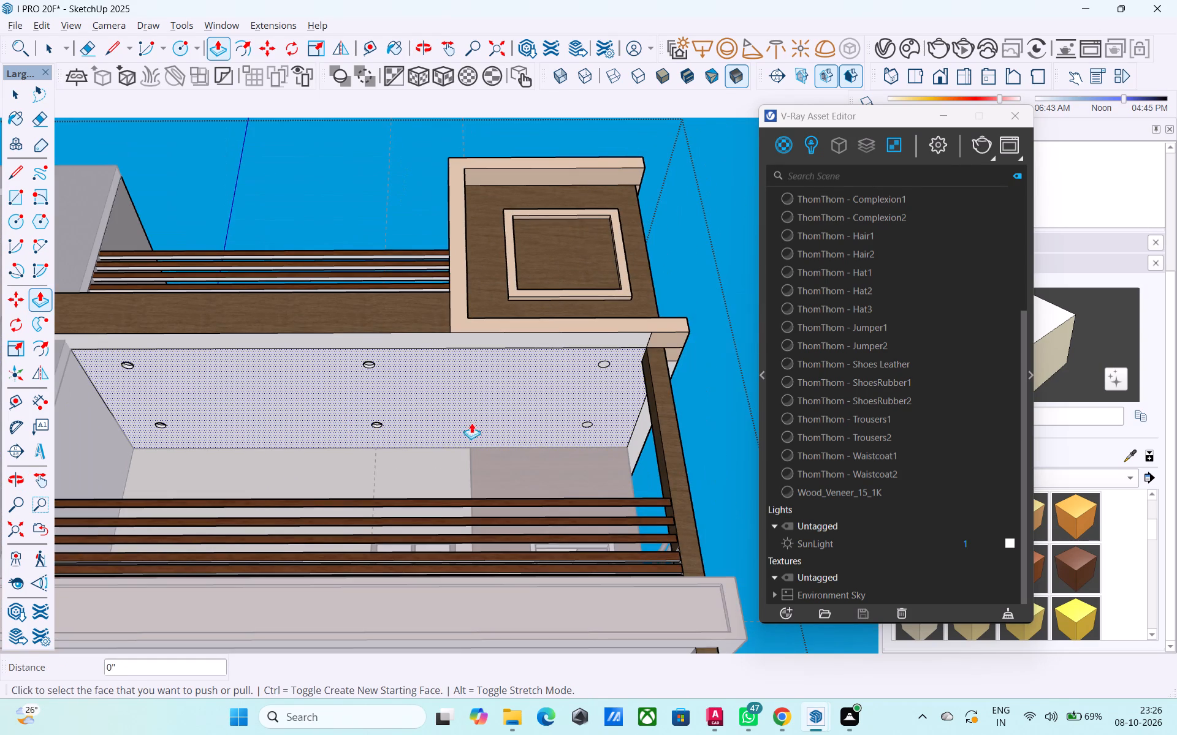
{"action": "middle_click_drag", "start_coordinate": [493, 415], "coordinate": [449, 433], "text": "shift"}
{"action": "scroll", "coordinate": [544, 404], "scroll_direction": "up", "scroll_amount": 13}
{"action": "double_click", "coordinate": [570, 345]}
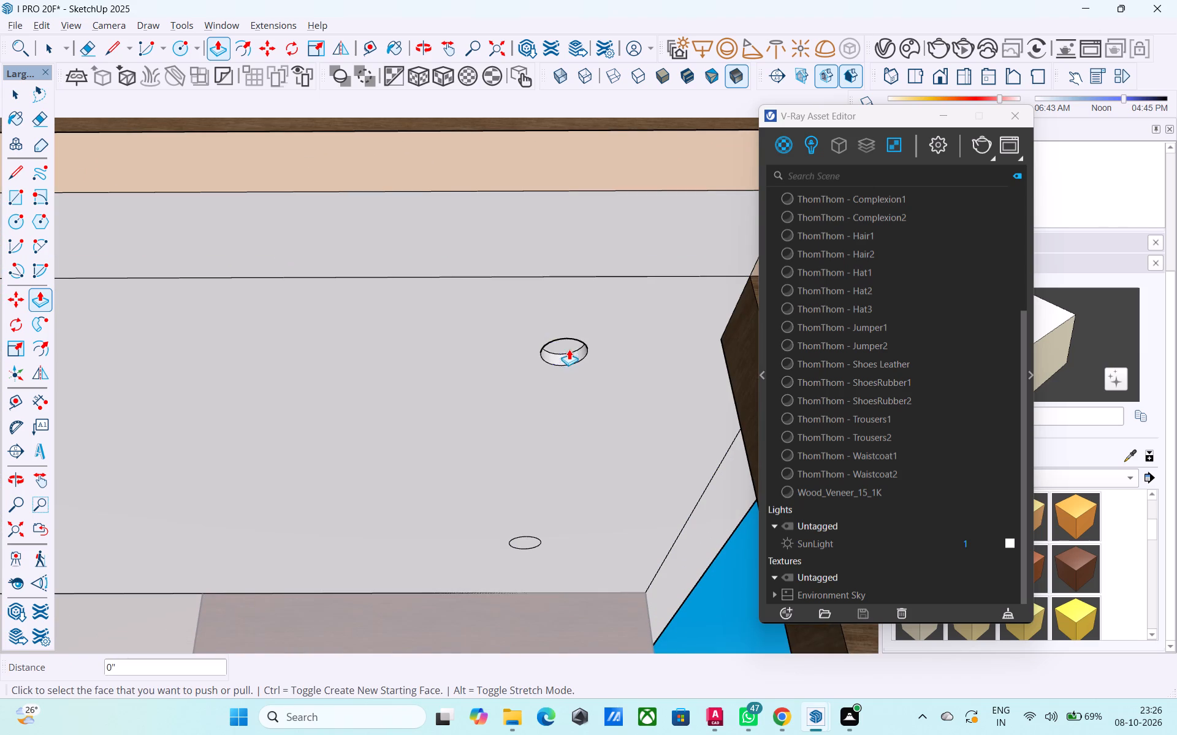
{"action": "scroll", "coordinate": [512, 542], "scroll_direction": "up", "scroll_amount": 5}
{"action": "double_click", "coordinate": [530, 539]}
{"action": "scroll", "coordinate": [530, 538], "scroll_direction": "down", "scroll_amount": 5}
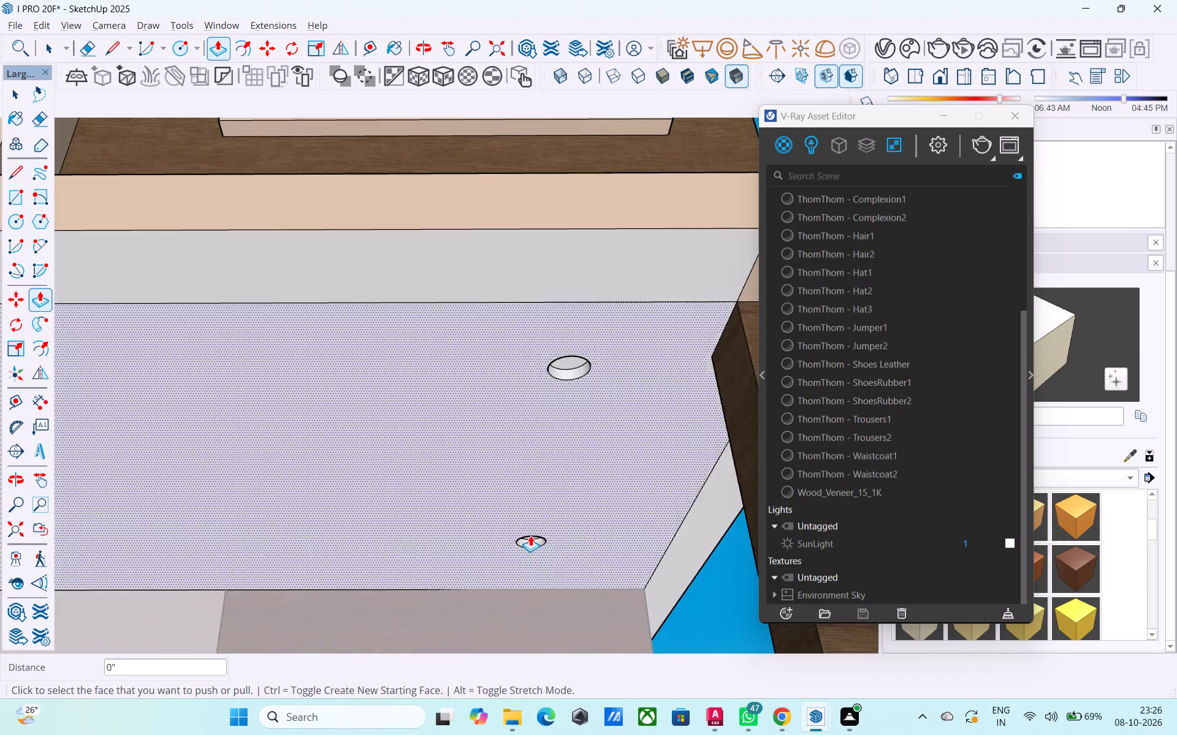
{"action": "scroll", "coordinate": [530, 535], "scroll_direction": "down", "scroll_amount": 4}
{"action": "key", "text": "space"}
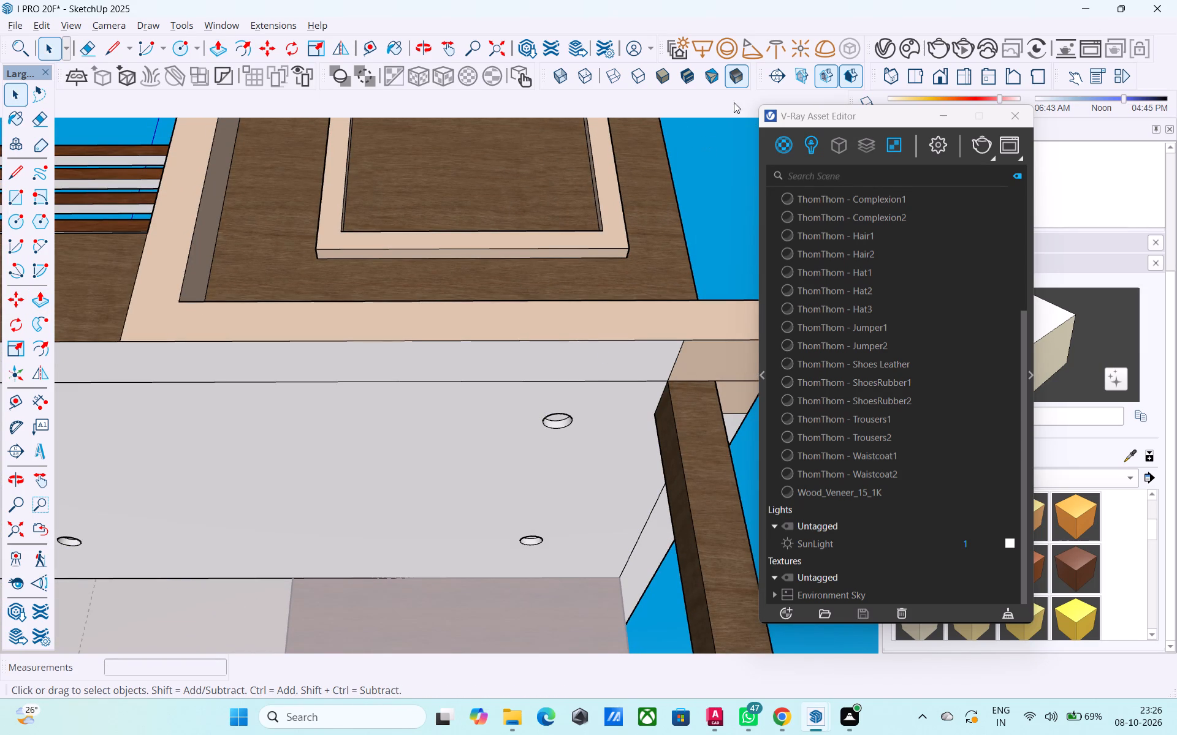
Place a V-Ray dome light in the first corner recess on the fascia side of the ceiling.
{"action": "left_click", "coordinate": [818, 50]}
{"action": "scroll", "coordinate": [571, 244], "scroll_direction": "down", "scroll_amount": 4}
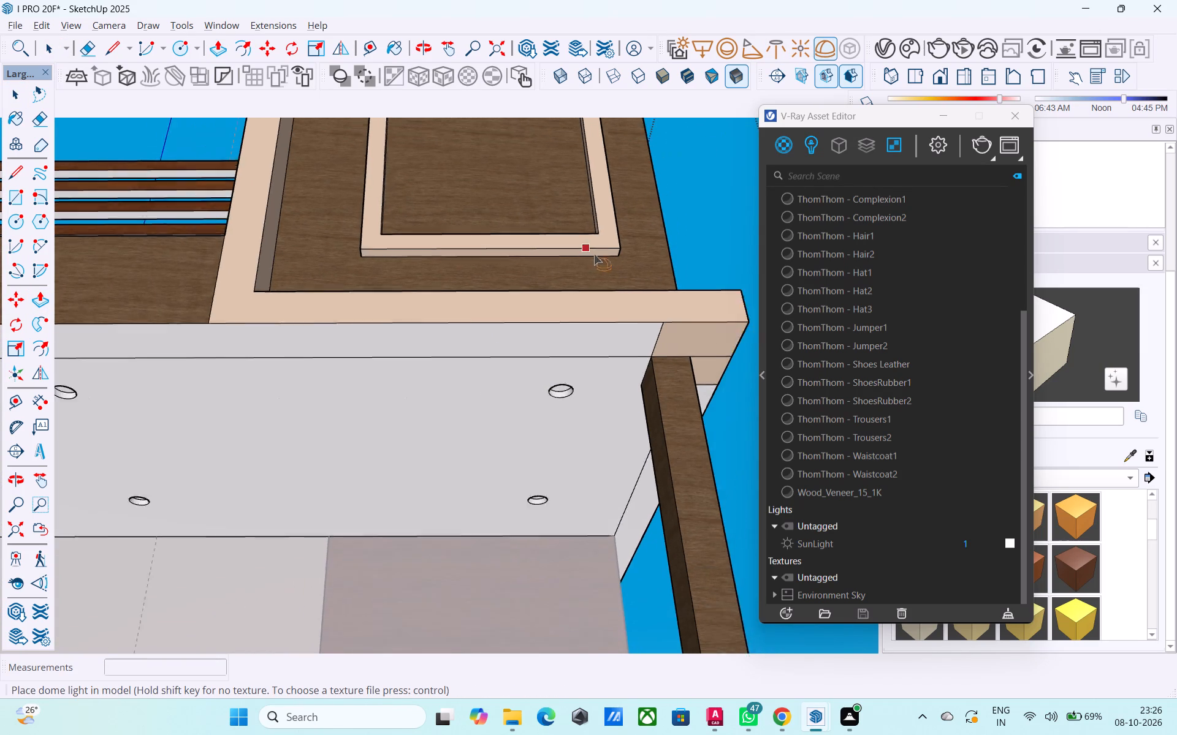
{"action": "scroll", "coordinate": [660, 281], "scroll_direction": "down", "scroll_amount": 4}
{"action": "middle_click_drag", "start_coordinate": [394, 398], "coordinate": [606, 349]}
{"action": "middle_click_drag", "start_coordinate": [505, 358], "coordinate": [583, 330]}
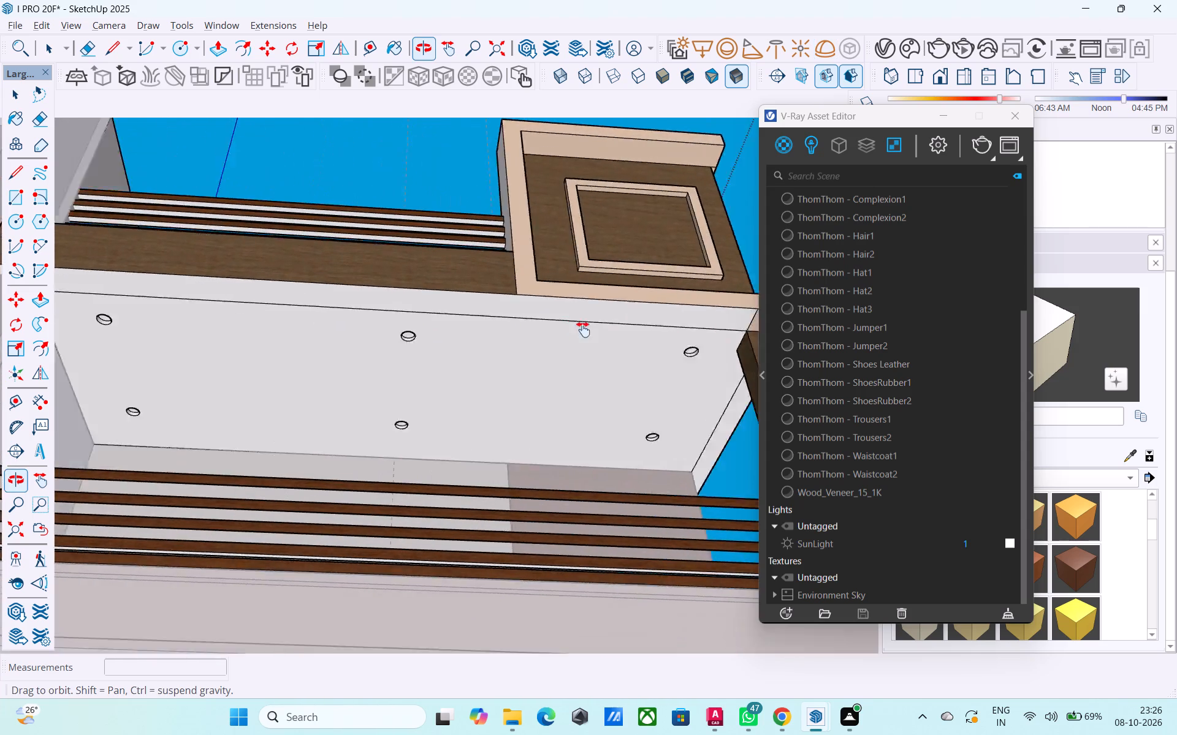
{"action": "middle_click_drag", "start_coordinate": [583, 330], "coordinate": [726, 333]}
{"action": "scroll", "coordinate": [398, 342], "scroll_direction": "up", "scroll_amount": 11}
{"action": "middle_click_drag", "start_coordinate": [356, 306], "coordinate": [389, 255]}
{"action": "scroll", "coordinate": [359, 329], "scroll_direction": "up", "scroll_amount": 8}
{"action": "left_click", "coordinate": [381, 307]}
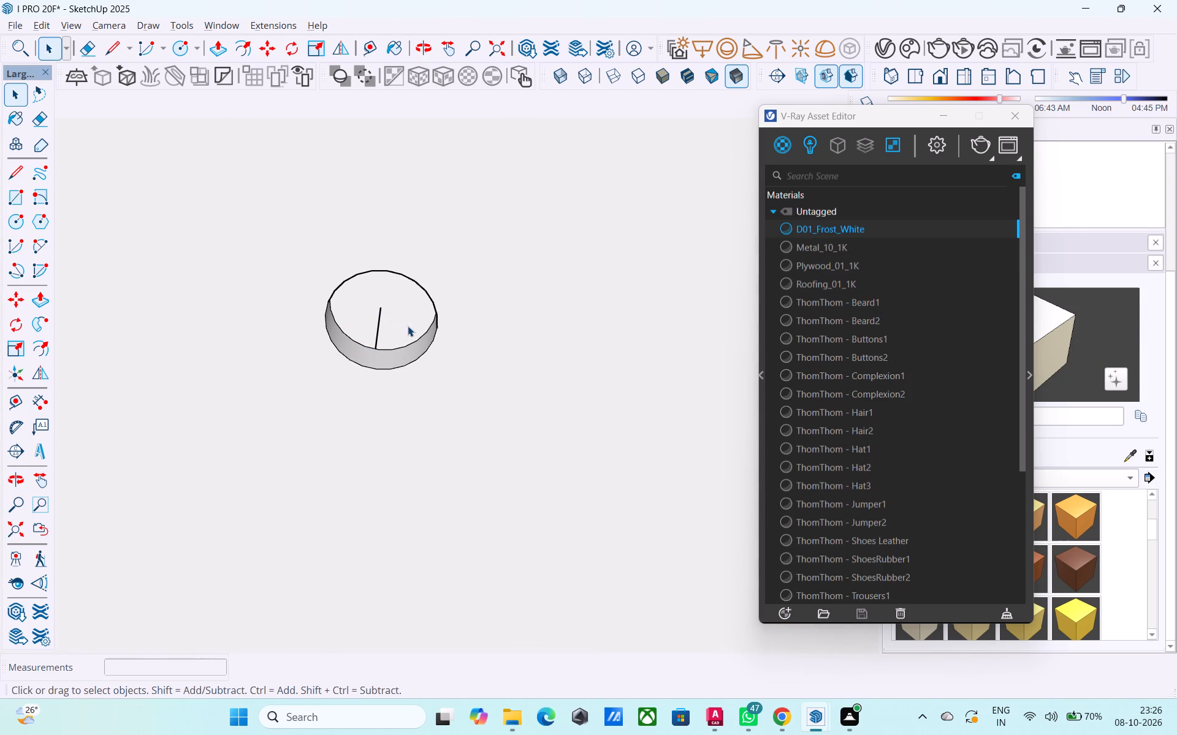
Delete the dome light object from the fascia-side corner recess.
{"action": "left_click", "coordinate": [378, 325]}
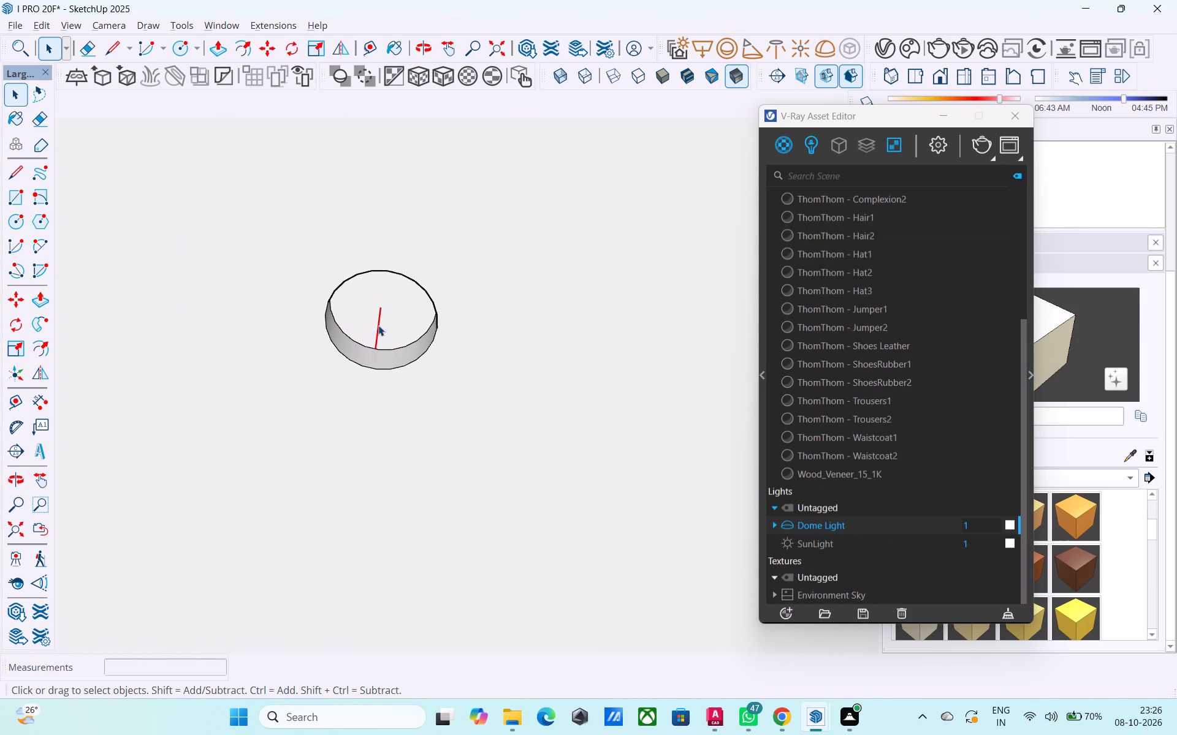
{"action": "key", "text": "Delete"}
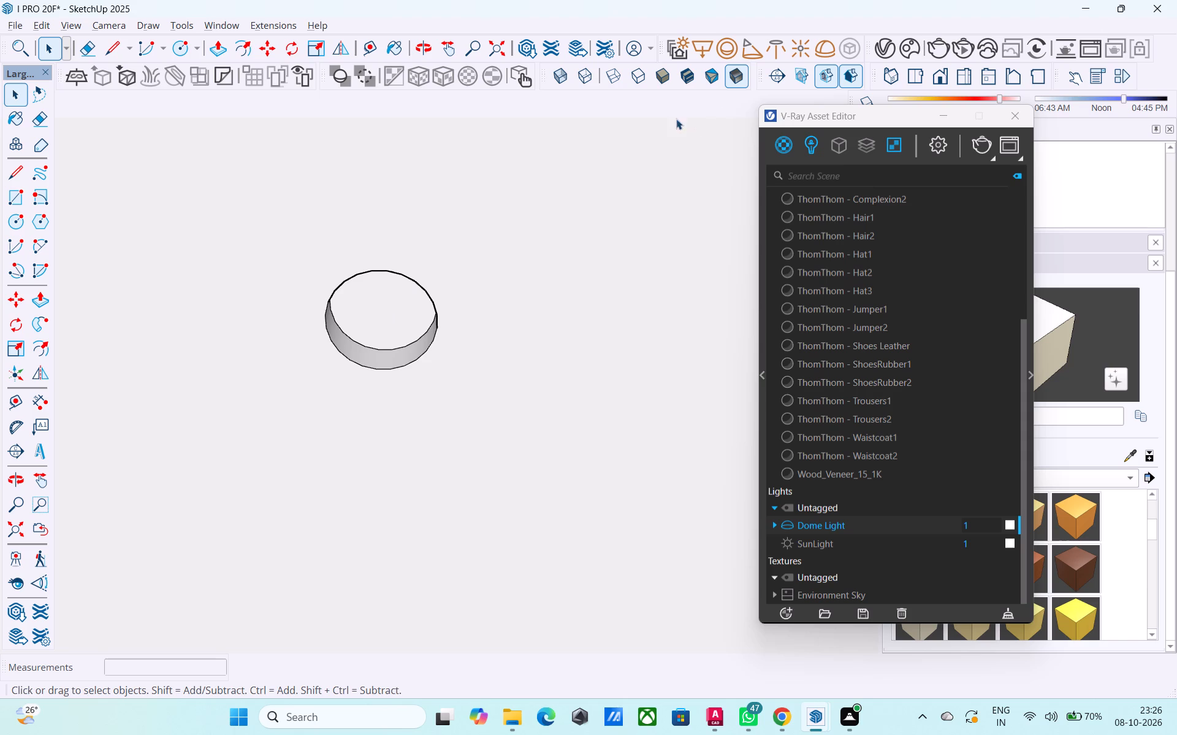
Place a V-Ray sphere light at the centre of the fascia-side corner recess, with a radius smaller than the recess.
{"action": "left_click", "coordinate": [726, 46]}
{"action": "scroll", "coordinate": [381, 289], "scroll_direction": "up", "scroll_amount": 3}
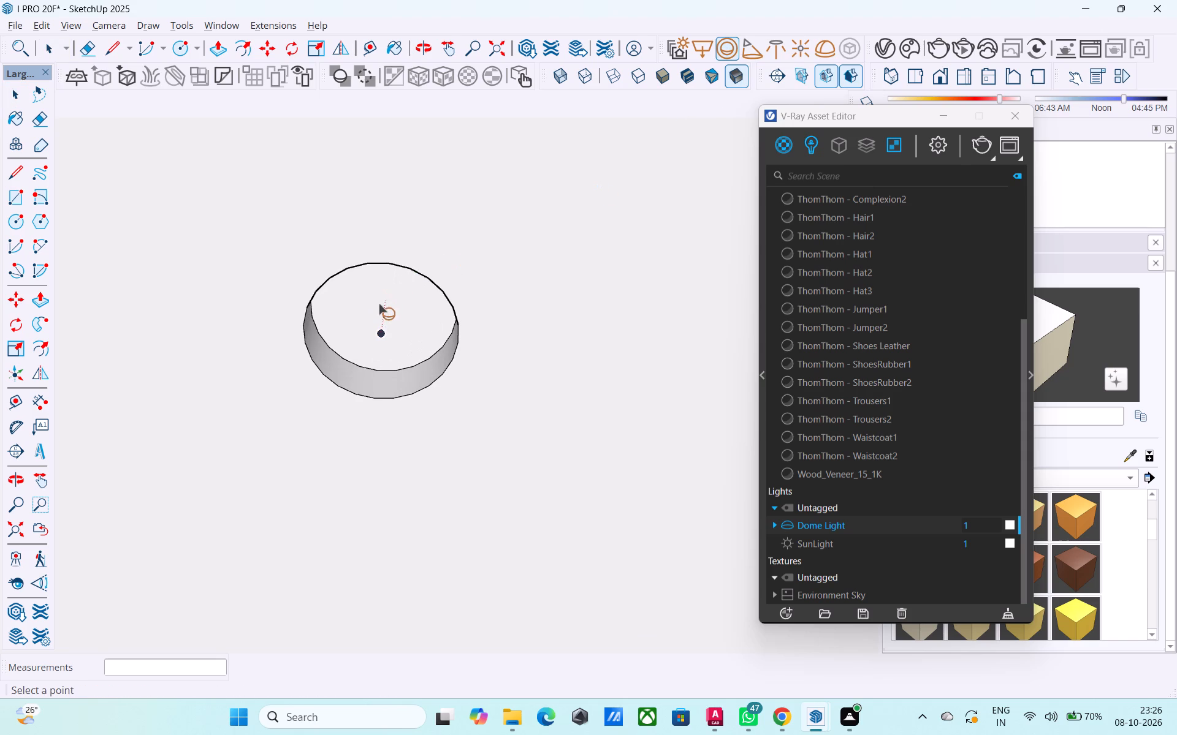
{"action": "middle_click_drag", "start_coordinate": [378, 322], "coordinate": [416, 157]}
{"action": "left_click", "coordinate": [385, 295]}
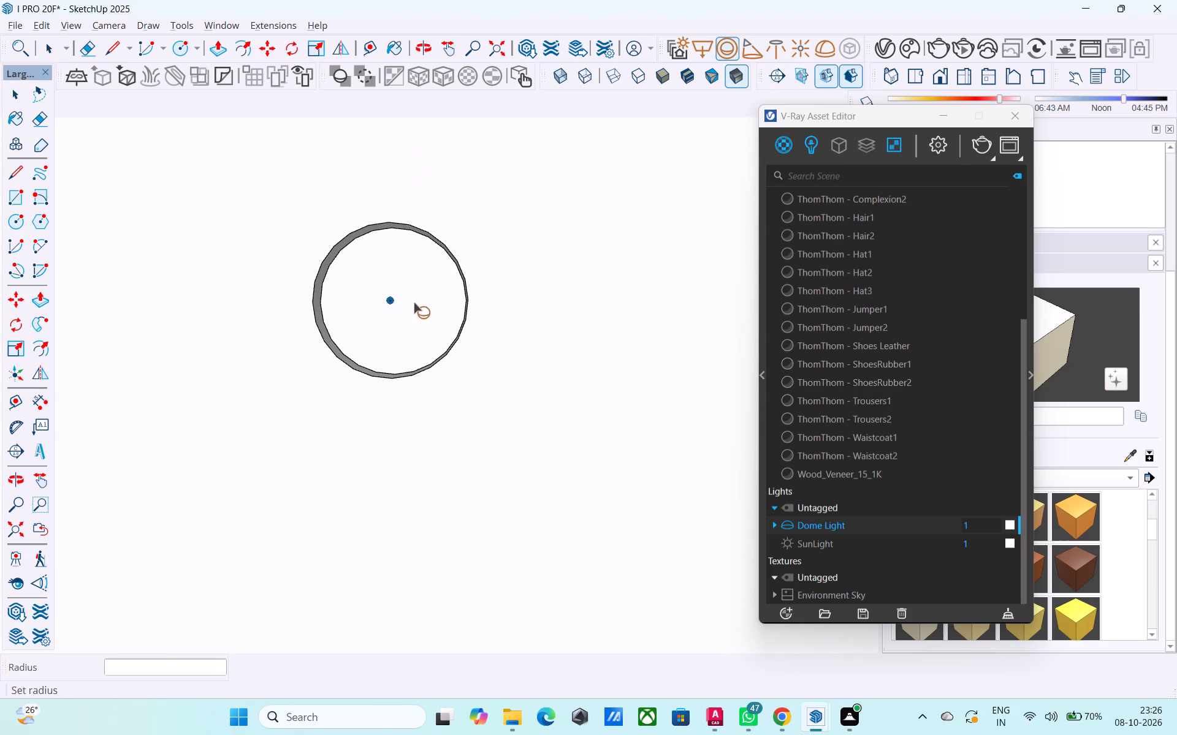
{"action": "left_click", "coordinate": [445, 308]}
{"action": "scroll", "coordinate": [318, 307], "scroll_direction": "down", "scroll_amount": 3}
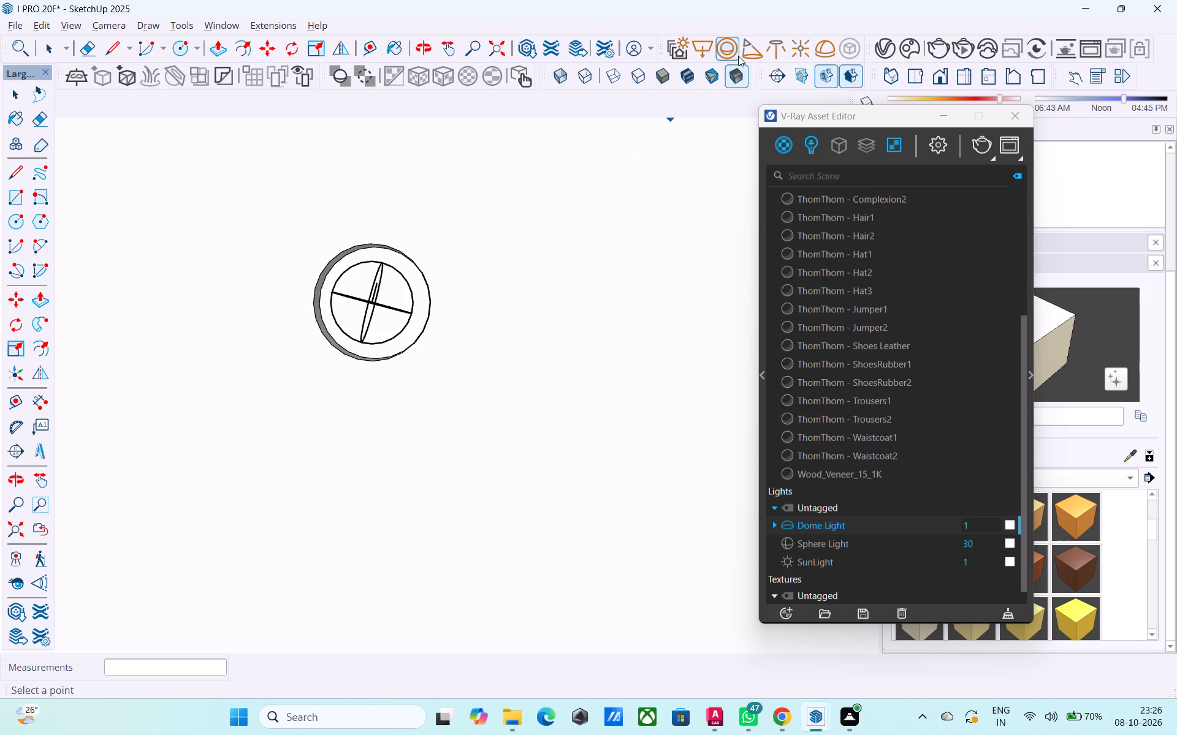
Place a second sphere light at the centre of the corner recess opposite the fascia, sized to fit inside it.
{"action": "left_click", "coordinate": [726, 45]}
{"action": "scroll", "coordinate": [608, 293], "scroll_direction": "down", "scroll_amount": 2}
{"action": "middle_click_drag", "start_coordinate": [610, 298], "coordinate": [316, 309], "text": "shift"}
{"action": "scroll", "coordinate": [297, 304], "scroll_direction": "down", "scroll_amount": 5}
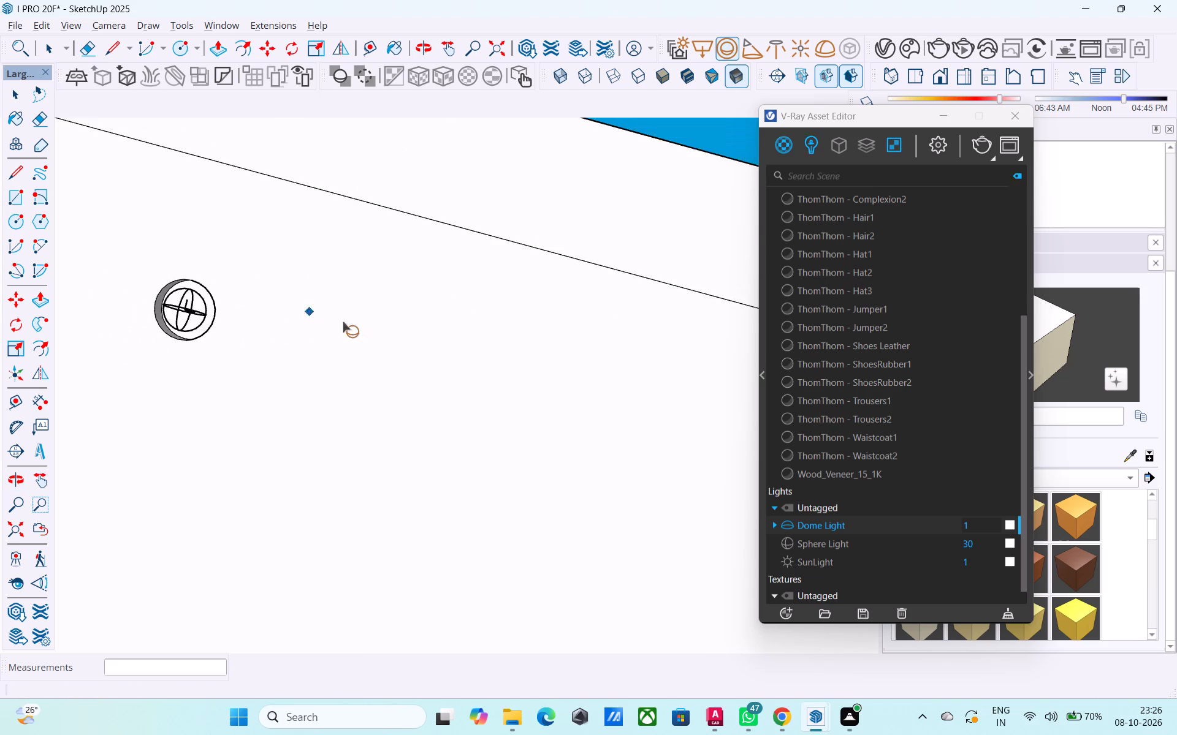
{"action": "middle_click_drag", "start_coordinate": [588, 395], "coordinate": [530, 354]}
{"action": "scroll", "coordinate": [443, 337], "scroll_direction": "down", "scroll_amount": 6}
{"action": "middle_click_drag", "start_coordinate": [436, 381], "coordinate": [436, 380], "text": "shift"}
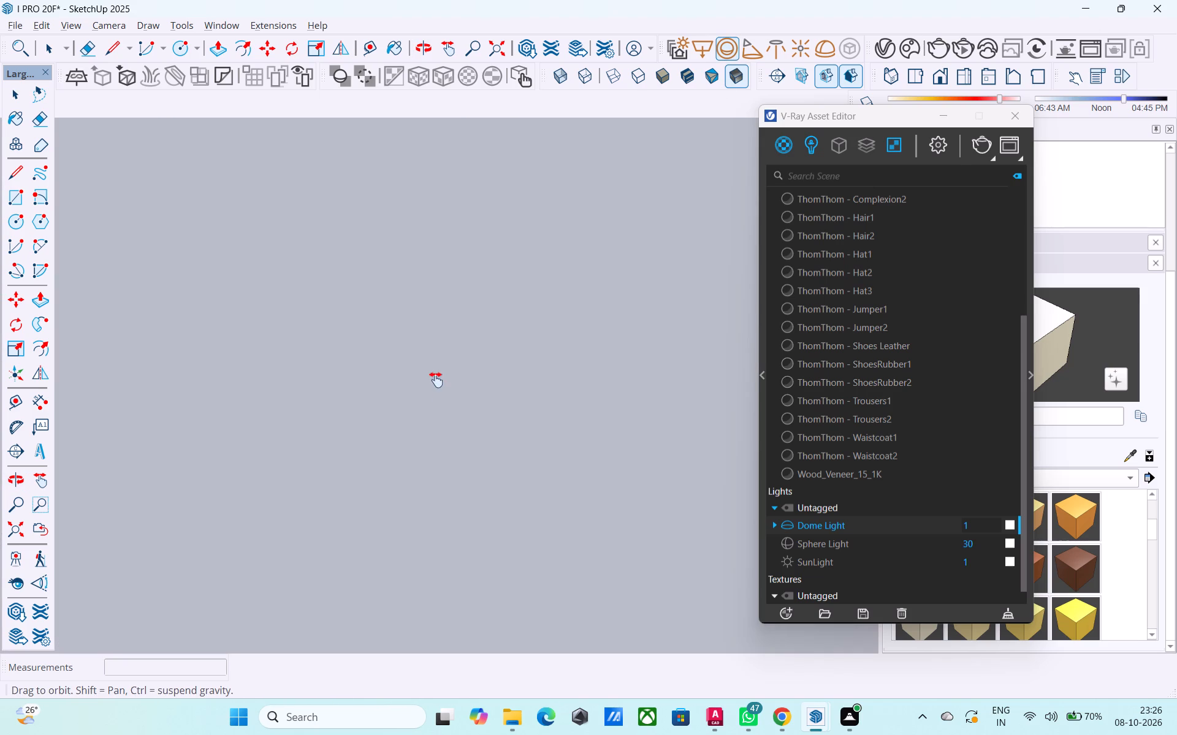
{"action": "middle_click_drag", "start_coordinate": [436, 380], "coordinate": [359, 667], "text": "shift"}
{"action": "scroll", "coordinate": [413, 514], "scroll_direction": "down", "scroll_amount": 20}
{"action": "scroll", "coordinate": [413, 514], "scroll_direction": "down", "scroll_amount": 9}
{"action": "middle_click", "coordinate": [413, 514]}
{"action": "scroll", "coordinate": [415, 488], "scroll_direction": "up", "scroll_amount": 1}
{"action": "scroll", "coordinate": [415, 488], "scroll_direction": "down", "scroll_amount": 2}
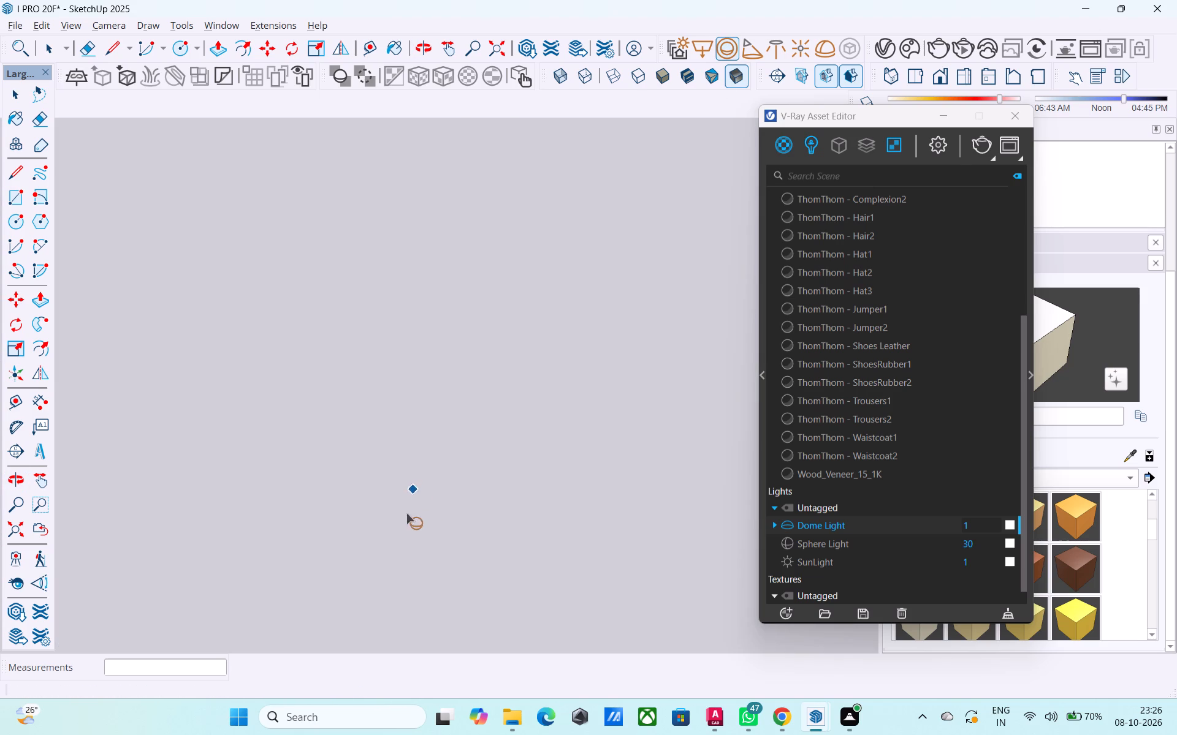
{"action": "scroll", "coordinate": [406, 513], "scroll_direction": "down", "scroll_amount": 8}
{"action": "scroll", "coordinate": [405, 489], "scroll_direction": "up", "scroll_amount": 1}
{"action": "scroll", "coordinate": [405, 489], "scroll_direction": "down", "scroll_amount": 20}
{"action": "scroll", "coordinate": [405, 489], "scroll_direction": "down", "scroll_amount": 11}
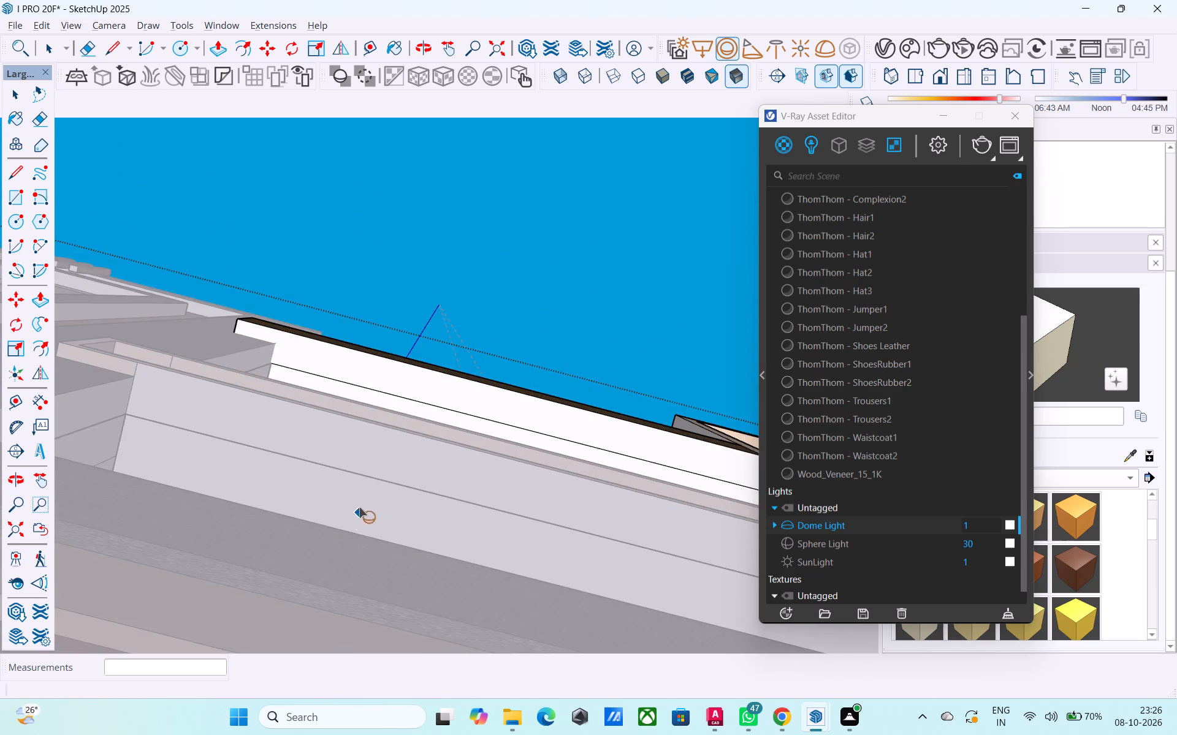
{"action": "middle_click_drag", "start_coordinate": [400, 432], "coordinate": [318, 605]}
{"action": "middle_click_drag", "start_coordinate": [367, 374], "coordinate": [387, 463], "text": "shift"}
{"action": "scroll", "coordinate": [385, 454], "scroll_direction": "up", "scroll_amount": 3}
{"action": "middle_click_drag", "start_coordinate": [384, 450], "coordinate": [386, 536]}
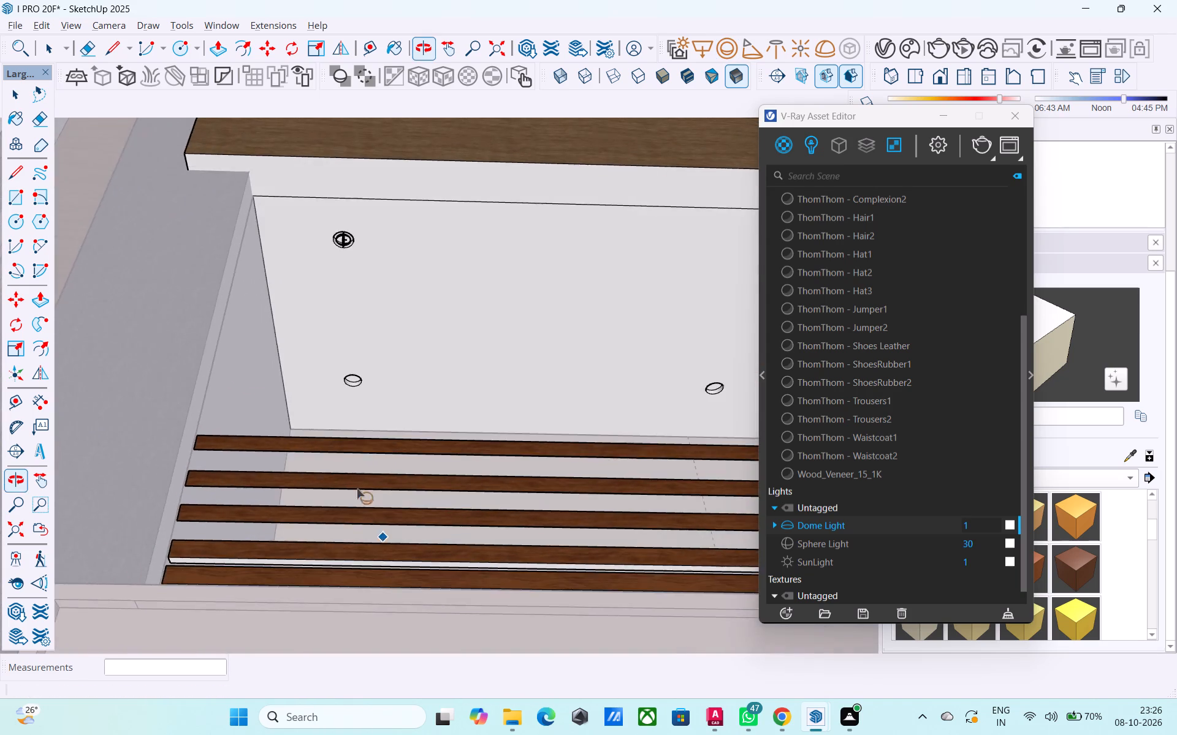
{"action": "scroll", "coordinate": [350, 397], "scroll_direction": "up", "scroll_amount": 13}
{"action": "middle_click_drag", "start_coordinate": [346, 388], "coordinate": [352, 366]}
{"action": "scroll", "coordinate": [353, 363], "scroll_direction": "up", "scroll_amount": 7}
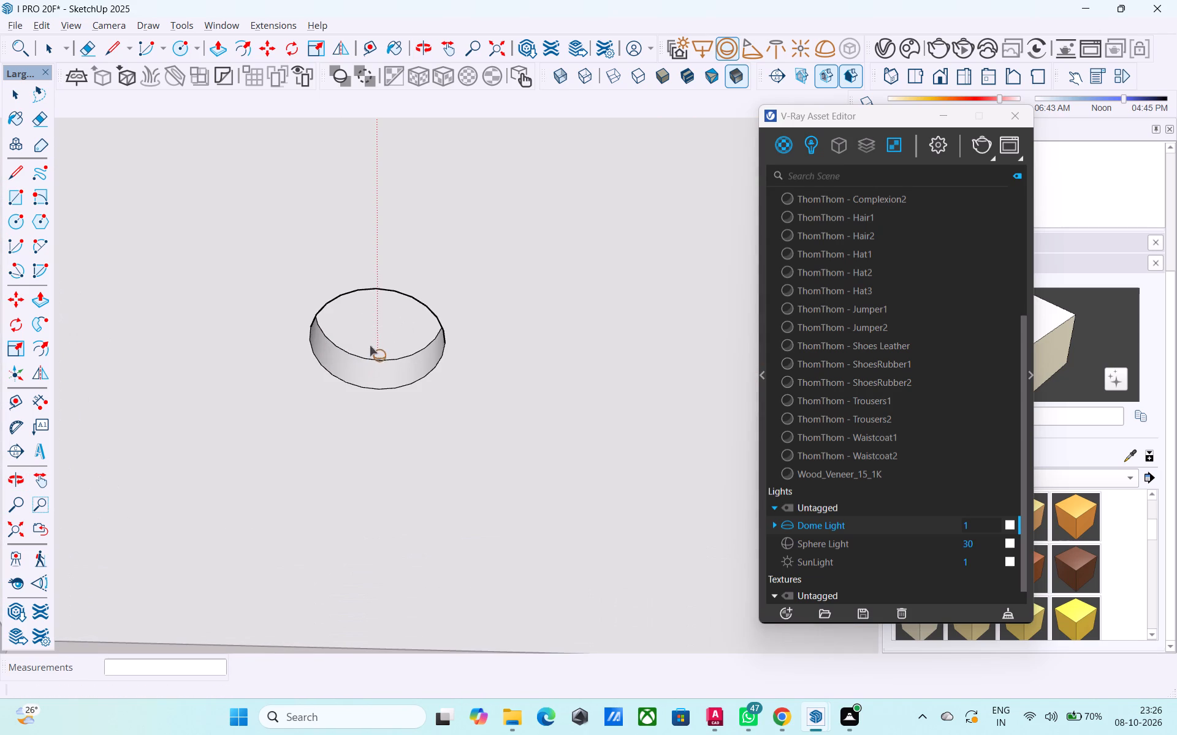
{"action": "left_click", "coordinate": [379, 318]}
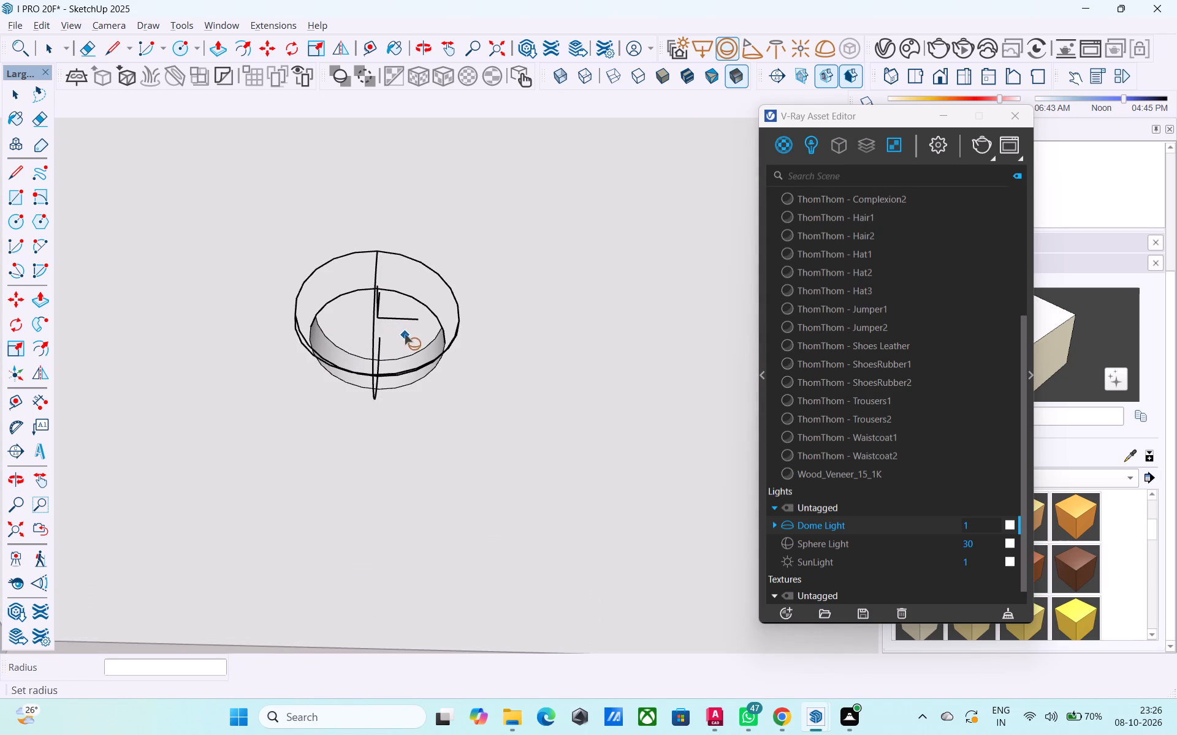
{"action": "scroll", "coordinate": [403, 333], "scroll_direction": "up", "scroll_amount": 1}
{"action": "middle_click_drag", "start_coordinate": [403, 333], "coordinate": [424, 290]}
{"action": "scroll", "coordinate": [412, 314], "scroll_direction": "up", "scroll_amount": 3}
{"action": "middle_click_drag", "start_coordinate": [387, 339], "coordinate": [461, 215]}
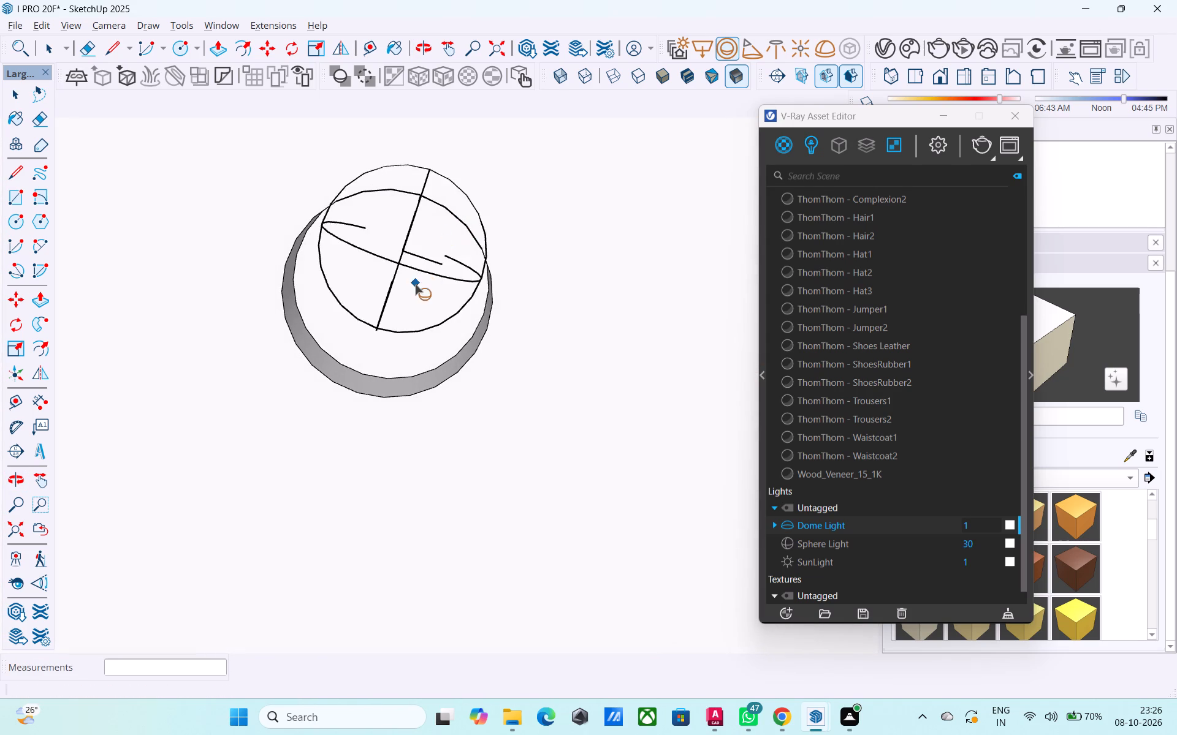
{"action": "key", "text": "space"}
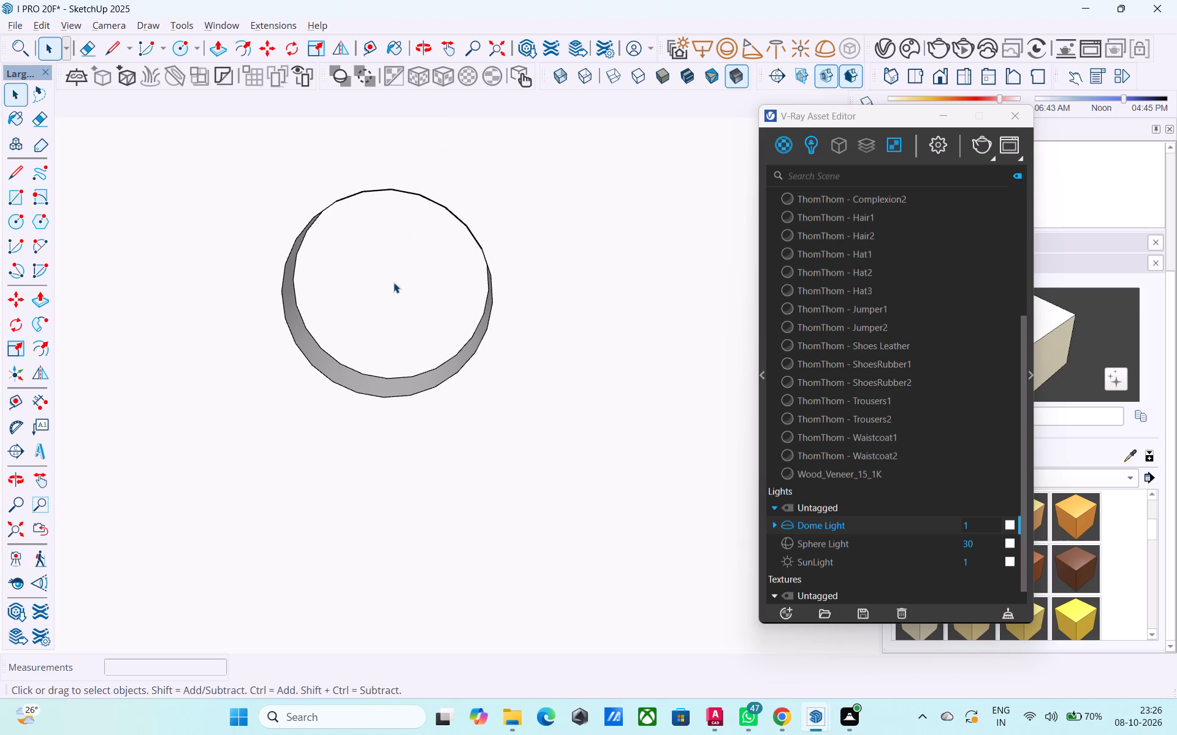
{"action": "left_click", "coordinate": [726, 48]}
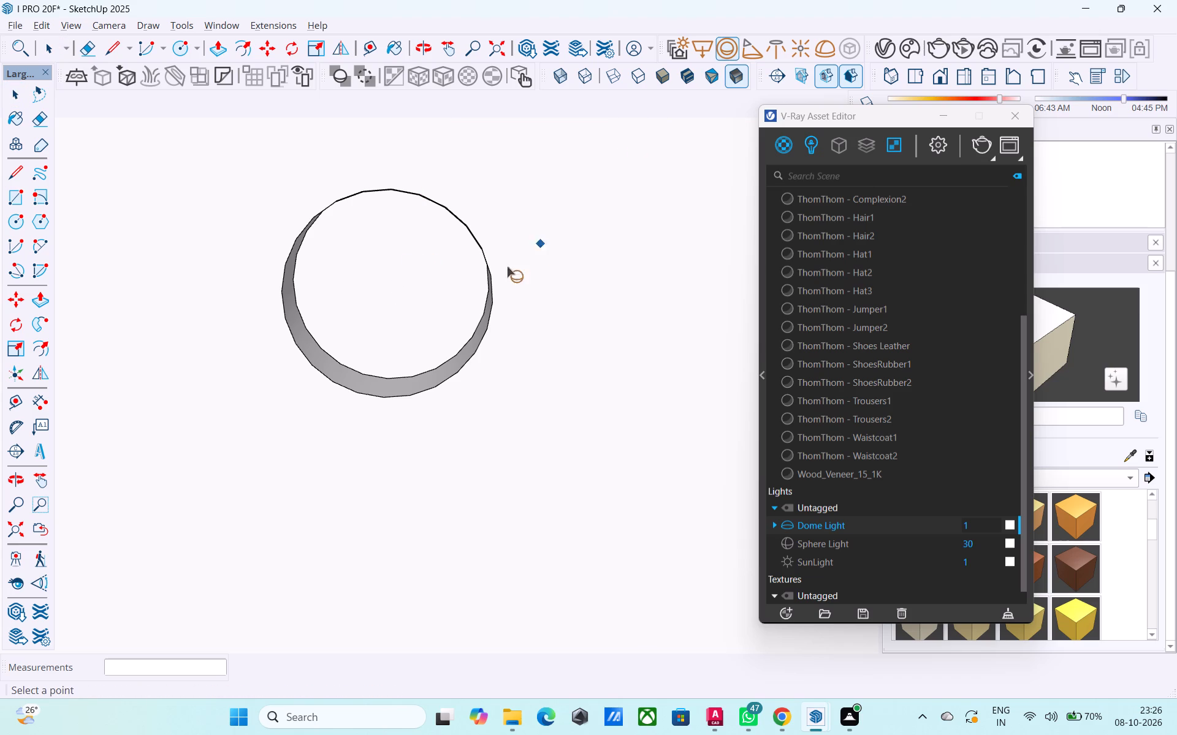
{"action": "left_click", "coordinate": [385, 288]}
{"action": "left_click", "coordinate": [427, 307]}
Place a third sphere light at the centre of the middle recess on the fascia side of the ceiling, sized to fit inside it.
{"action": "scroll", "coordinate": [292, 318], "scroll_direction": "down", "scroll_amount": 5}
{"action": "middle_click_drag", "start_coordinate": [400, 333], "coordinate": [137, 385]}
{"action": "middle_click_drag", "start_coordinate": [208, 353], "coordinate": [200, 514]}
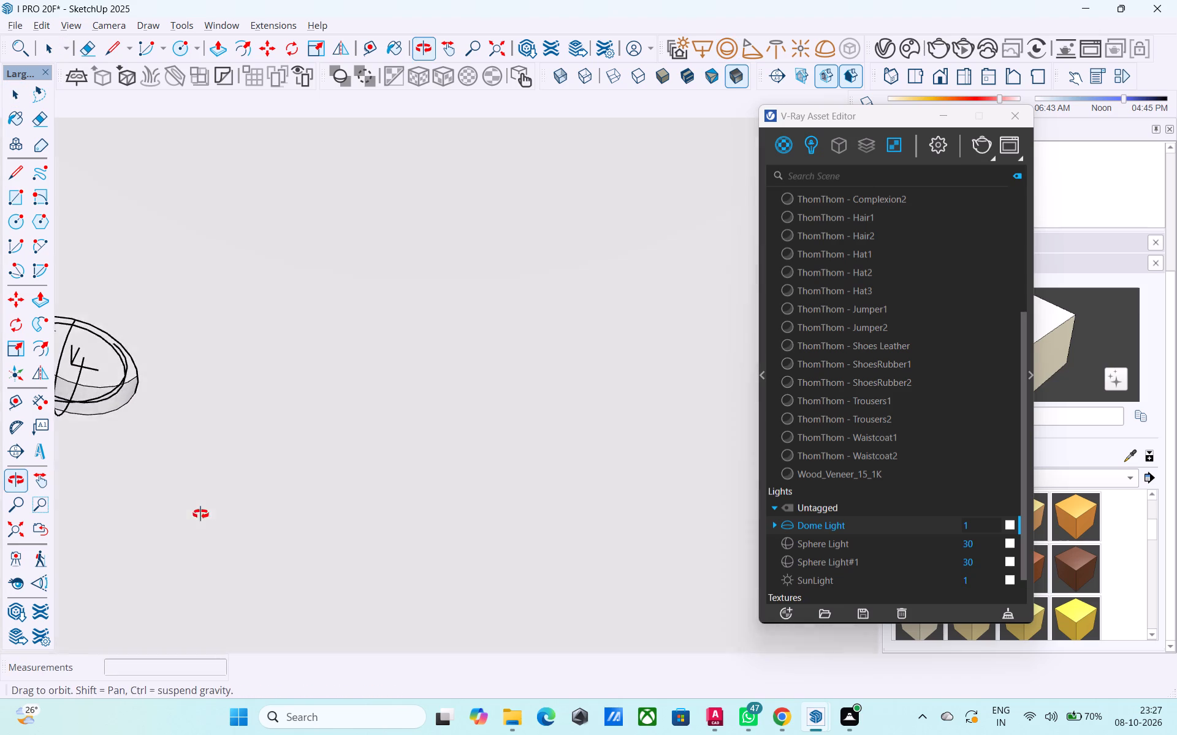
{"action": "middle_click_drag", "start_coordinate": [200, 514], "coordinate": [202, 518]}
{"action": "scroll", "coordinate": [217, 490], "scroll_direction": "down", "scroll_amount": 13}
{"action": "middle_click_drag", "start_coordinate": [468, 484], "coordinate": [200, 475]}
{"action": "scroll", "coordinate": [230, 456], "scroll_direction": "down", "scroll_amount": 2}
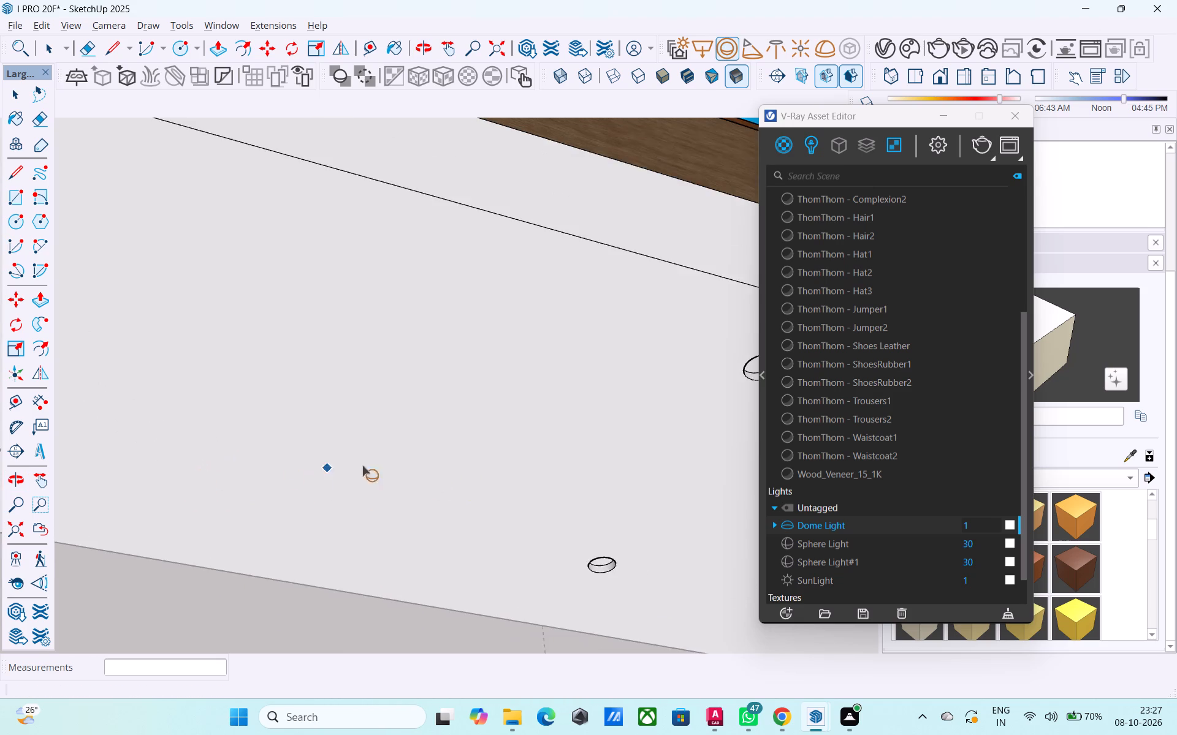
{"action": "middle_click_drag", "start_coordinate": [506, 462], "coordinate": [229, 442], "text": "shift"}
{"action": "middle_click_drag", "start_coordinate": [444, 385], "coordinate": [453, 342]}
{"action": "scroll", "coordinate": [454, 334], "scroll_direction": "up", "scroll_amount": 10}
{"action": "middle_click_drag", "start_coordinate": [451, 349], "coordinate": [445, 335]}
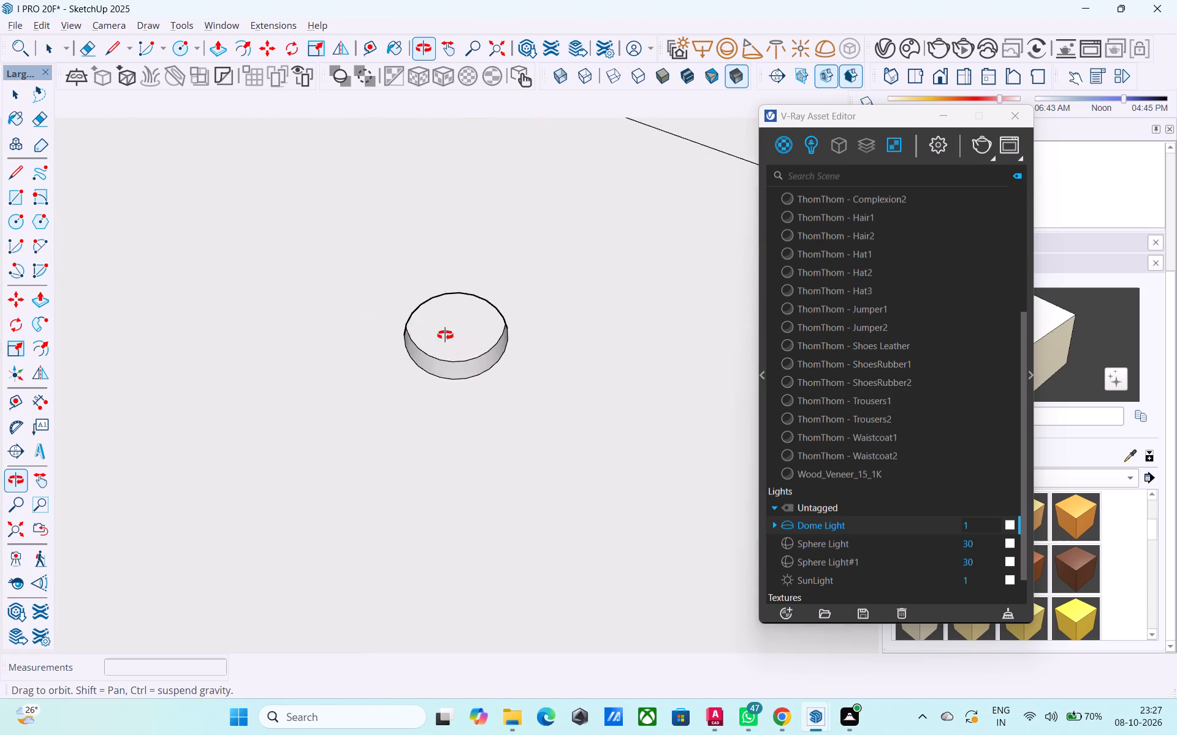
{"action": "middle_click_drag", "start_coordinate": [445, 335], "coordinate": [438, 308]}
{"action": "scroll", "coordinate": [454, 324], "scroll_direction": "up", "scroll_amount": 5}
{"action": "middle_click_drag", "start_coordinate": [455, 330], "coordinate": [433, 297]}
{"action": "scroll", "coordinate": [441, 312], "scroll_direction": "up", "scroll_amount": 1}
{"action": "middle_click_drag", "start_coordinate": [441, 312], "coordinate": [399, 268]}
{"action": "middle_click_drag", "start_coordinate": [427, 344], "coordinate": [416, 300]}
{"action": "scroll", "coordinate": [424, 294], "scroll_direction": "up", "scroll_amount": 4}
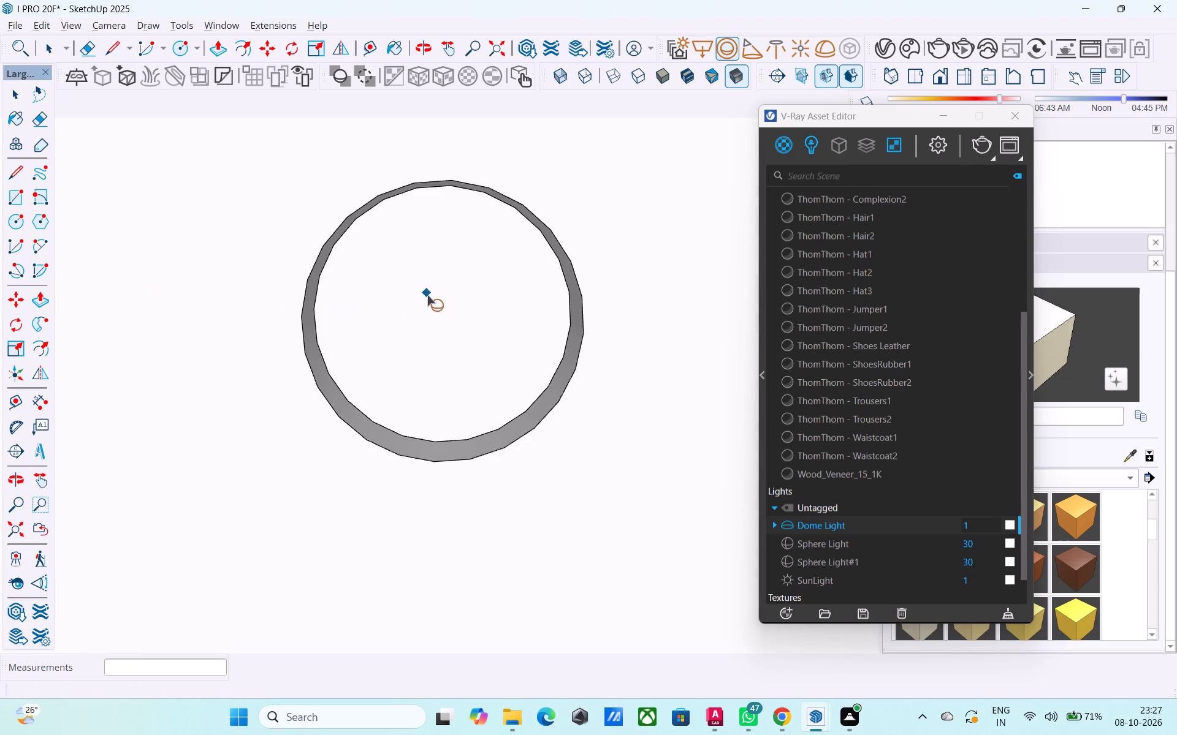
{"action": "left_click", "coordinate": [444, 317]}
{"action": "left_click", "coordinate": [506, 368]}
Place a fourth sphere light at the centre of the middle recess opposite the fascia, with a radius smaller than the recess.
{"action": "scroll", "coordinate": [473, 378], "scroll_direction": "down", "scroll_amount": 5}
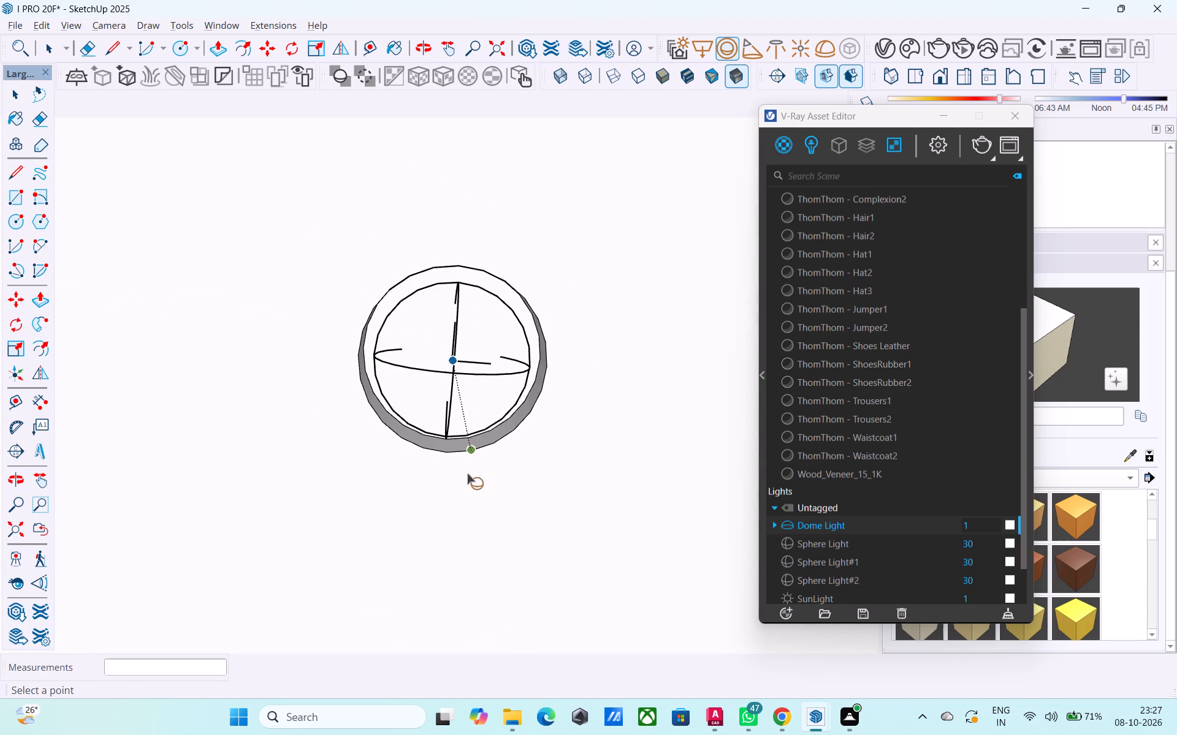
{"action": "scroll", "coordinate": [457, 362], "scroll_direction": "down", "scroll_amount": 3}
{"action": "middle_click_drag", "start_coordinate": [478, 320], "coordinate": [443, 338]}
{"action": "scroll", "coordinate": [427, 363], "scroll_direction": "down", "scroll_amount": 6}
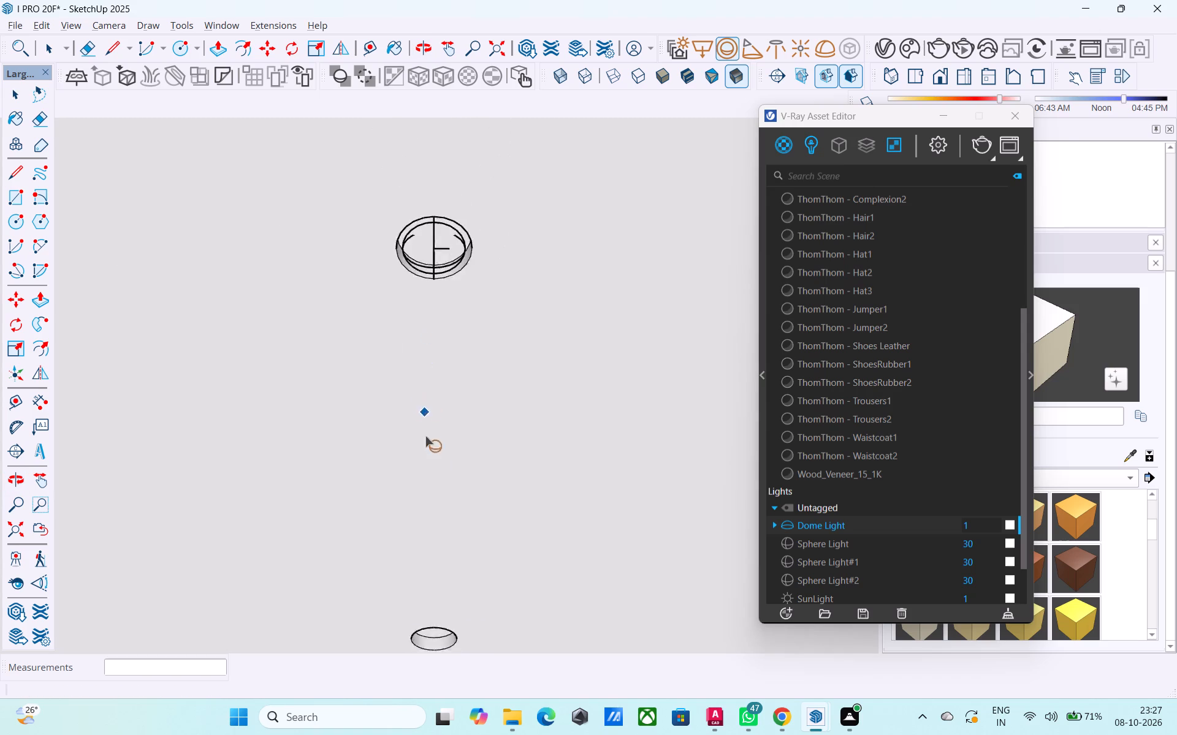
{"action": "scroll", "coordinate": [425, 436], "scroll_direction": "down", "scroll_amount": 2}
{"action": "middle_click_drag", "start_coordinate": [428, 481], "coordinate": [414, 328]}
{"action": "middle_click_drag", "start_coordinate": [421, 456], "coordinate": [422, 407]}
{"action": "middle_click_drag", "start_coordinate": [406, 481], "coordinate": [413, 507]}
{"action": "scroll", "coordinate": [419, 502], "scroll_direction": "up", "scroll_amount": 8}
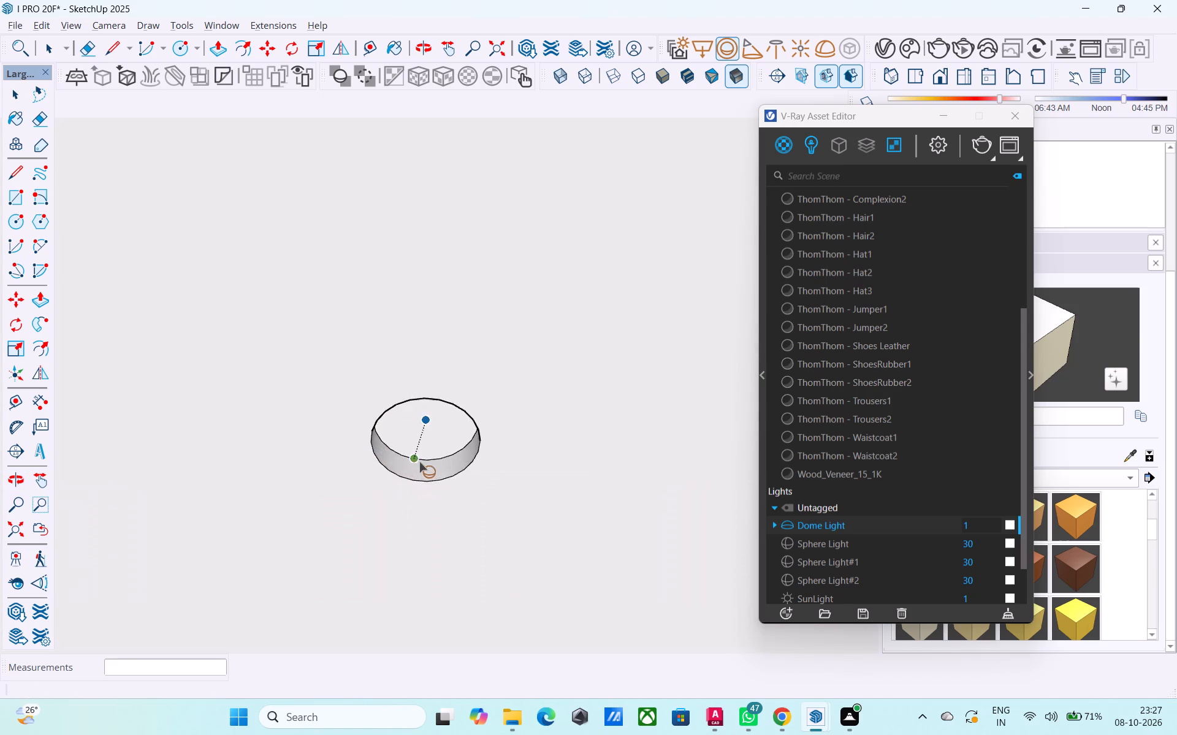
{"action": "scroll", "coordinate": [419, 462], "scroll_direction": "up", "scroll_amount": 4}
{"action": "middle_click_drag", "start_coordinate": [415, 451], "coordinate": [422, 429]}
{"action": "scroll", "coordinate": [422, 429], "scroll_direction": "up", "scroll_amount": 4}
{"action": "middle_click_drag", "start_coordinate": [430, 412], "coordinate": [441, 339]}
{"action": "scroll", "coordinate": [425, 404], "scroll_direction": "up", "scroll_amount": 4}
{"action": "left_click", "coordinate": [433, 390]}
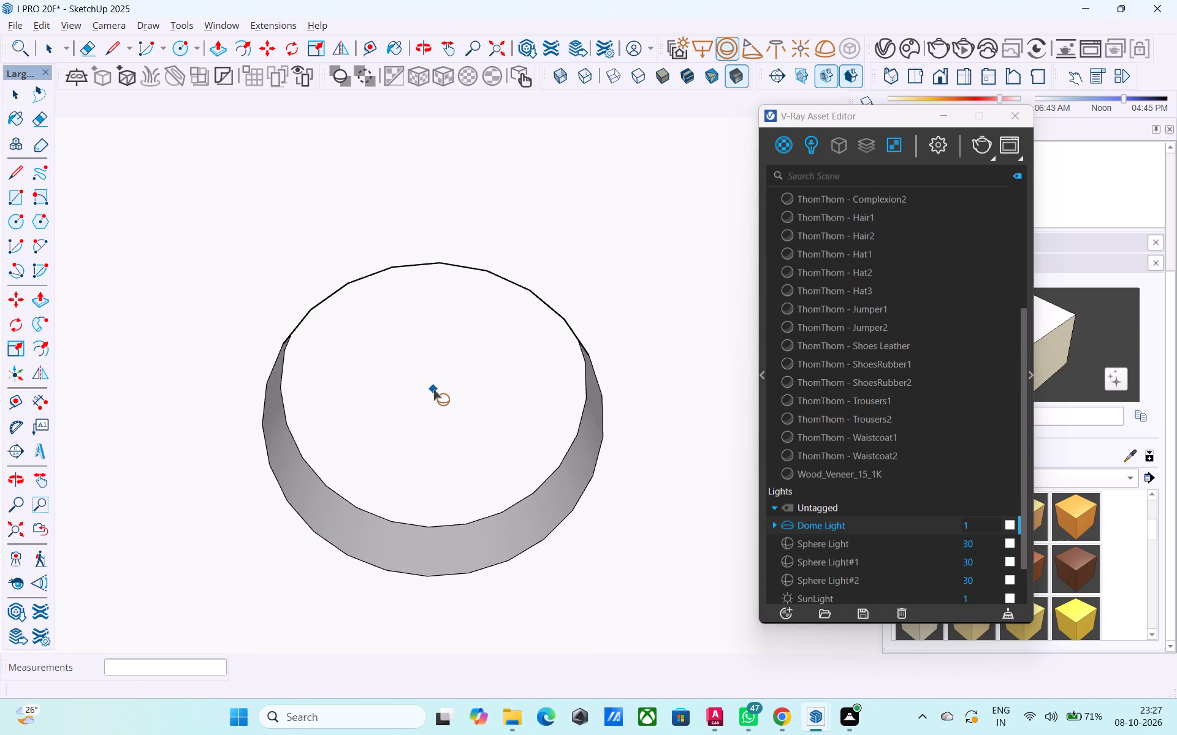
{"action": "left_click", "coordinate": [474, 476]}
Place a fifth sphere light at the centre of the far-end fascia-side recess near the wooden column, with a radius smaller than the recess.
{"action": "scroll", "coordinate": [436, 346], "scroll_direction": "down", "scroll_amount": 3}
{"action": "middle_click_drag", "start_coordinate": [436, 336], "coordinate": [412, 559]}
{"action": "scroll", "coordinate": [395, 455], "scroll_direction": "down", "scroll_amount": 3}
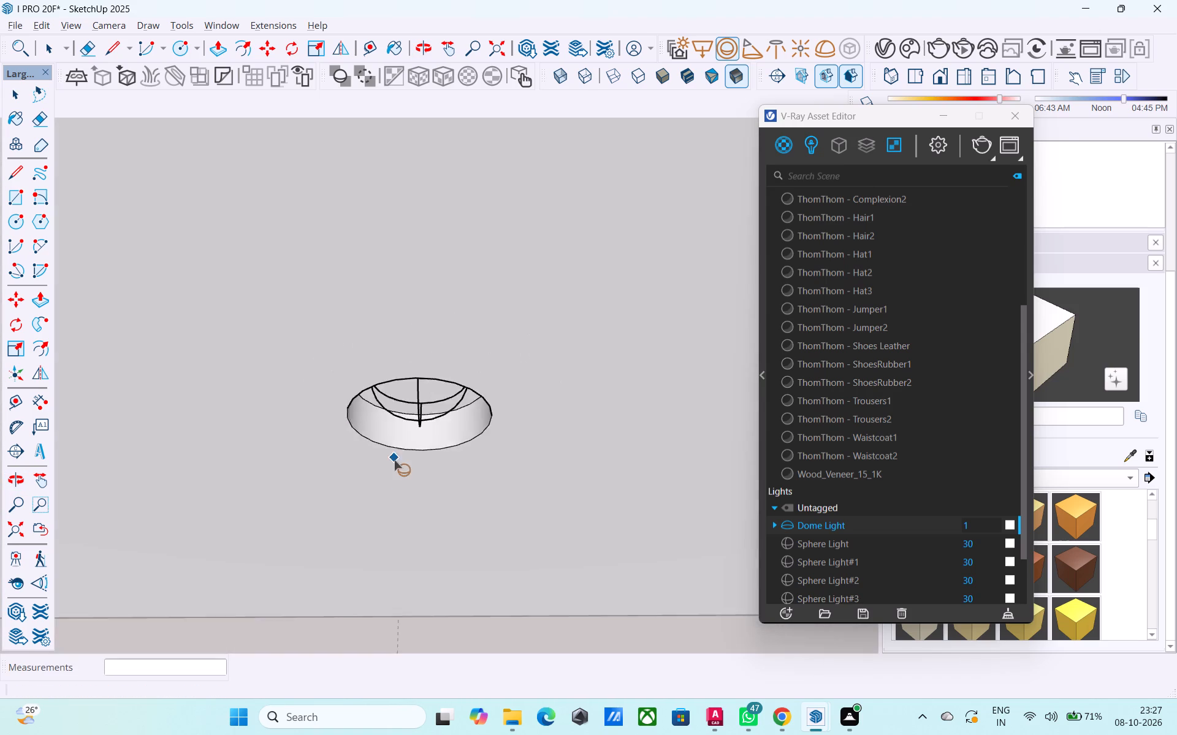
{"action": "scroll", "coordinate": [394, 460], "scroll_direction": "down", "scroll_amount": 20}
{"action": "scroll", "coordinate": [394, 460], "scroll_direction": "down", "scroll_amount": 1}
{"action": "middle_click_drag", "start_coordinate": [508, 492], "coordinate": [385, 494]}
{"action": "scroll", "coordinate": [382, 489], "scroll_direction": "down", "scroll_amount": 5}
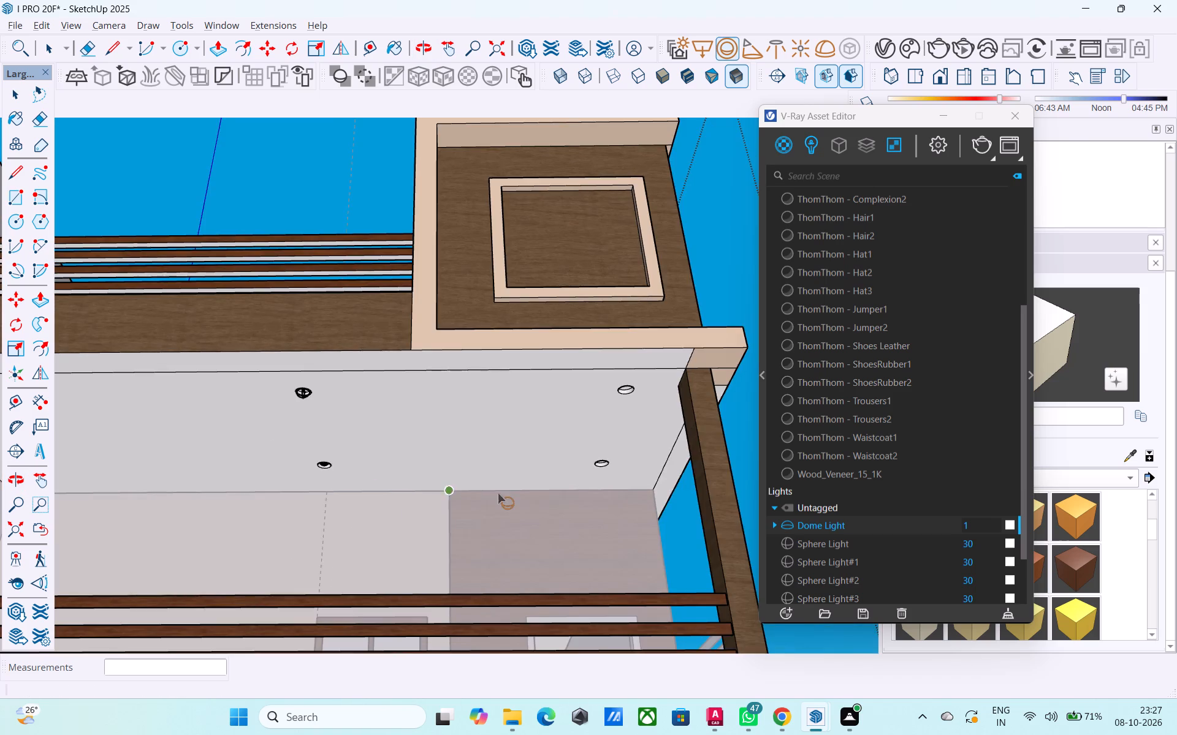
{"action": "middle_click_drag", "start_coordinate": [498, 493], "coordinate": [324, 527]}
{"action": "scroll", "coordinate": [451, 454], "scroll_direction": "up", "scroll_amount": 11}
{"action": "middle_click_drag", "start_coordinate": [362, 401], "coordinate": [385, 412]}
{"action": "scroll", "coordinate": [377, 426], "scroll_direction": "up", "scroll_amount": 7}
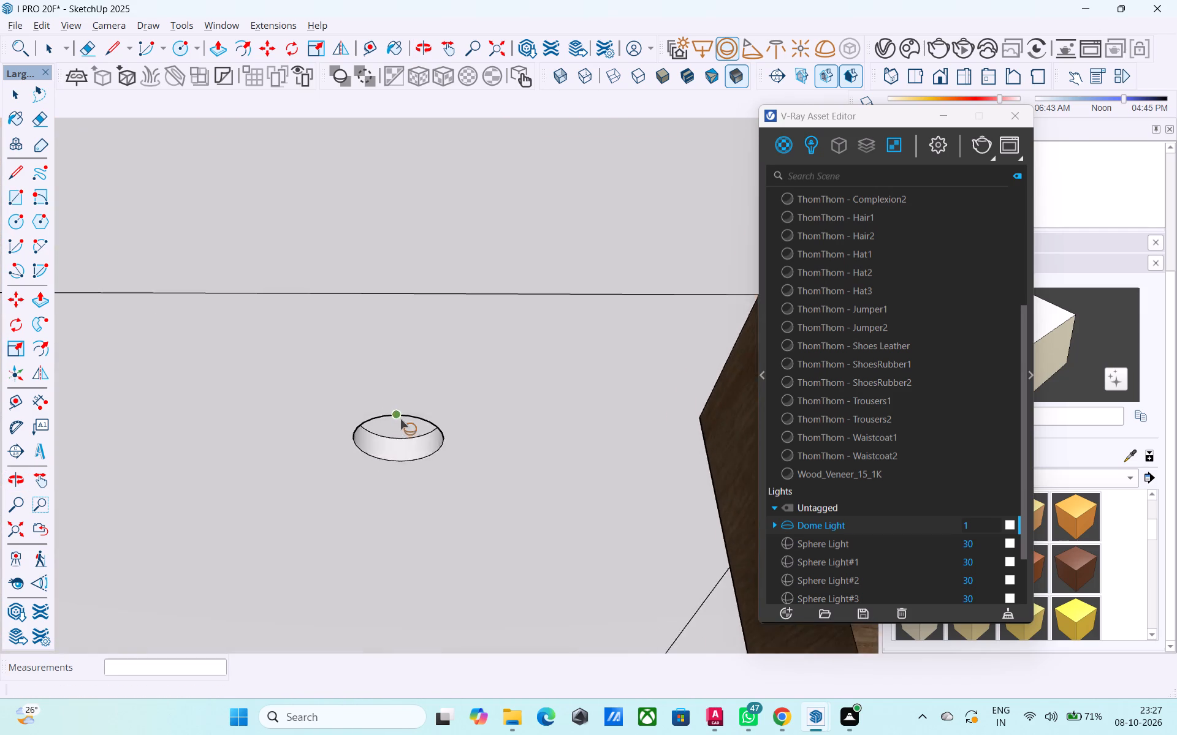
{"action": "middle_click_drag", "start_coordinate": [395, 454], "coordinate": [417, 350]}
{"action": "scroll", "coordinate": [393, 407], "scroll_direction": "up", "scroll_amount": 6}
{"action": "middle_click_drag", "start_coordinate": [385, 436], "coordinate": [399, 369]}
{"action": "scroll", "coordinate": [394, 401], "scroll_direction": "up", "scroll_amount": 4}
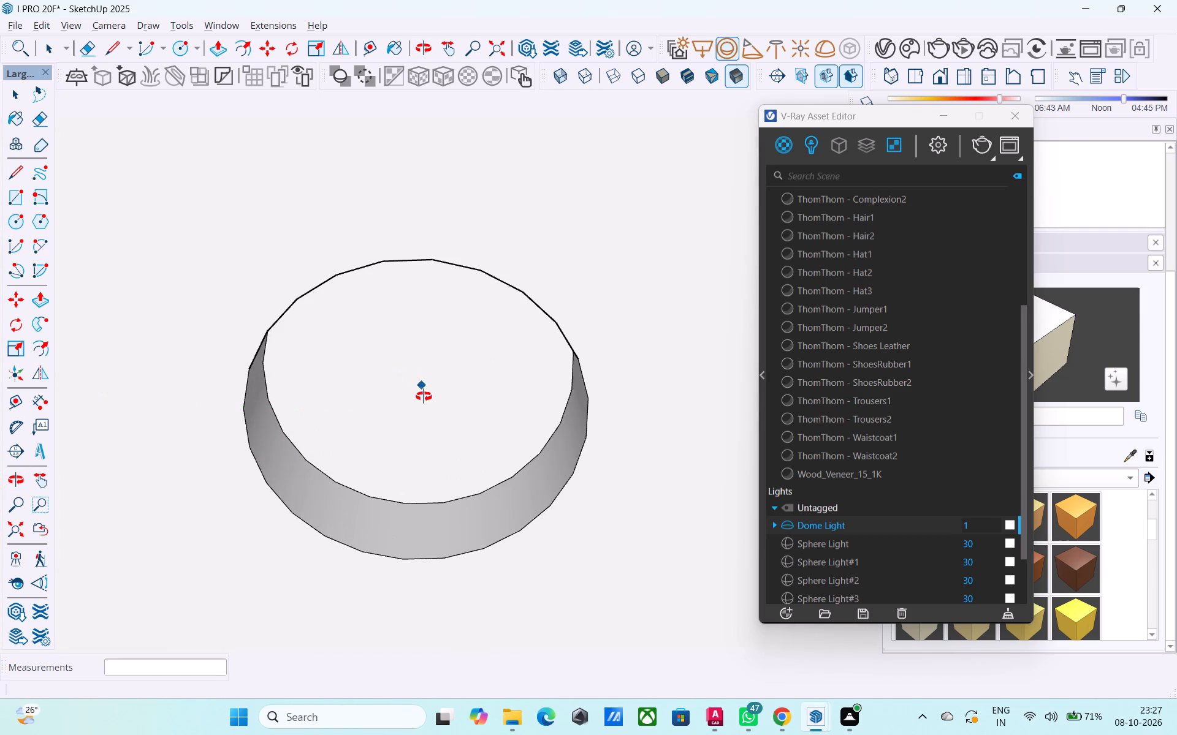
{"action": "middle_click_drag", "start_coordinate": [424, 396], "coordinate": [438, 318]}
{"action": "middle_click_drag", "start_coordinate": [415, 402], "coordinate": [421, 365]}
{"action": "left_click", "coordinate": [417, 365]}
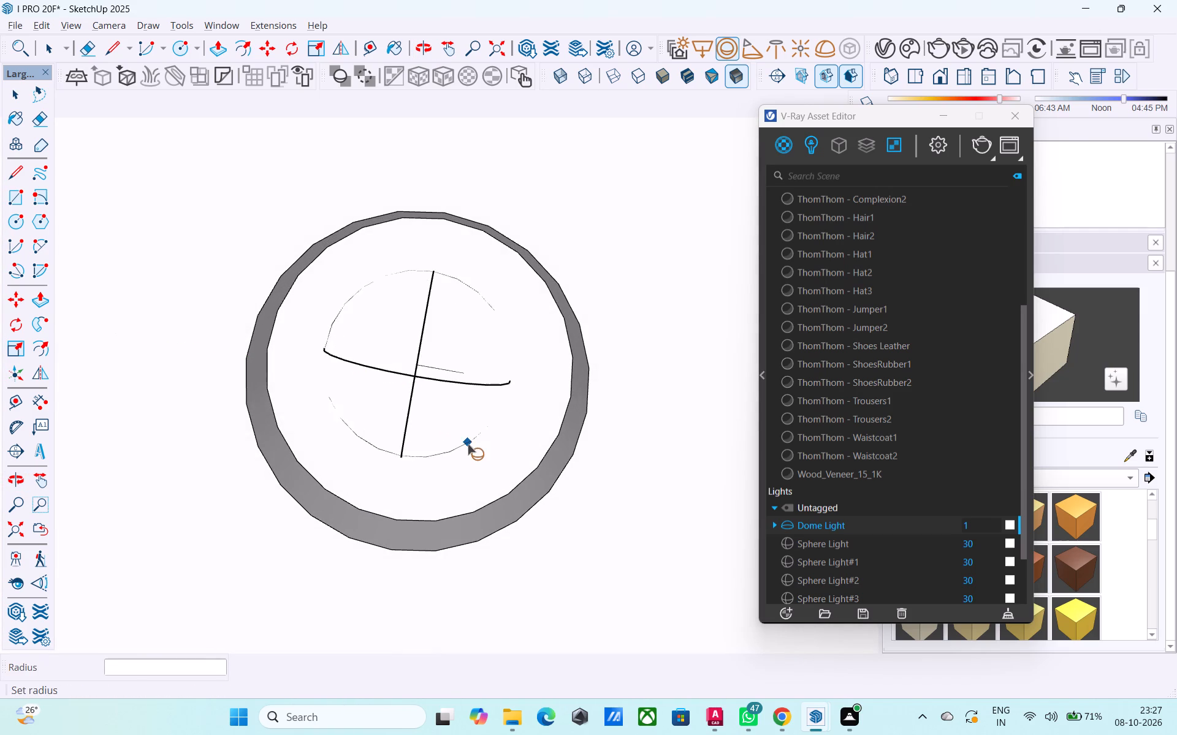
{"action": "left_click", "coordinate": [468, 444]}
Place a sixth sphere light at the centre of the remaining far-end recess opposite the fascia, sized to fit inside it.
{"action": "scroll", "coordinate": [452, 428], "scroll_direction": "down", "scroll_amount": 20}
{"action": "scroll", "coordinate": [452, 428], "scroll_direction": "down", "scroll_amount": 1}
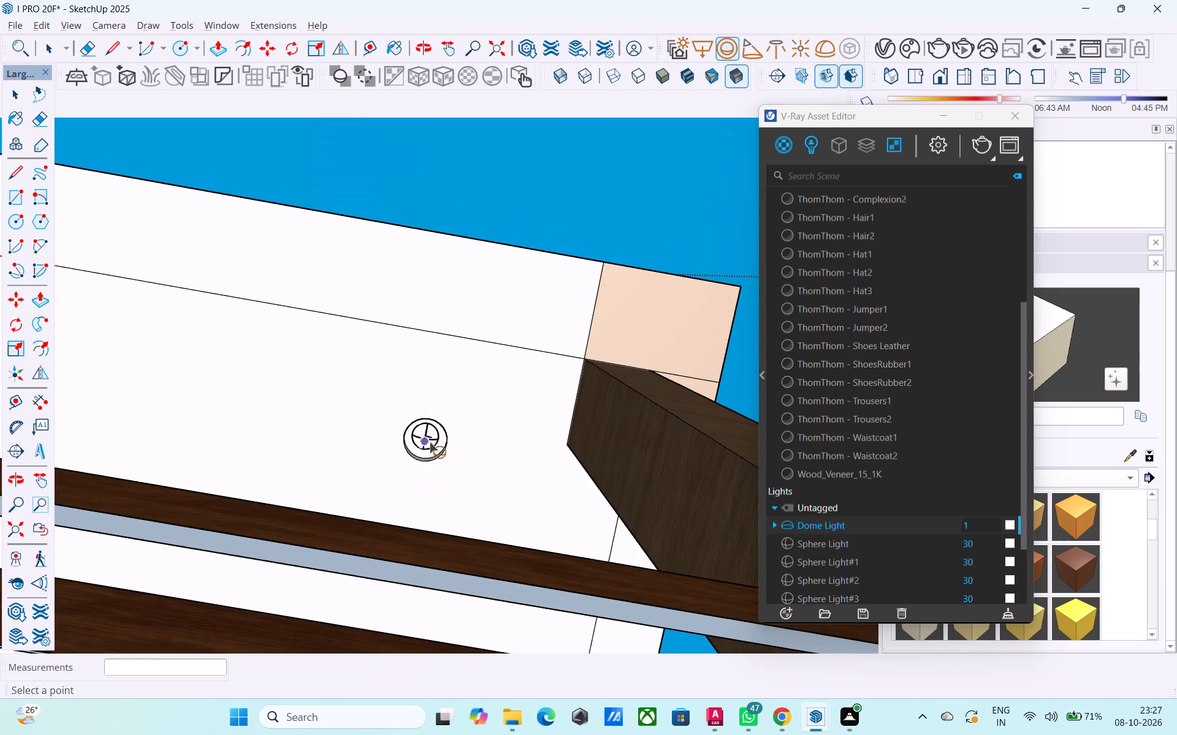
{"action": "middle_click_drag", "start_coordinate": [430, 443], "coordinate": [395, 605]}
{"action": "middle_click_drag", "start_coordinate": [406, 640], "coordinate": [405, 394]}
{"action": "middle_click_drag", "start_coordinate": [392, 446], "coordinate": [390, 546]}
{"action": "middle_click_drag", "start_coordinate": [439, 343], "coordinate": [428, 446]}
{"action": "scroll", "coordinate": [428, 447], "scroll_direction": "up", "scroll_amount": 16}
{"action": "middle_click_drag", "start_coordinate": [428, 446], "coordinate": [427, 442]}
{"action": "middle_click_drag", "start_coordinate": [404, 453], "coordinate": [419, 393]}
{"action": "scroll", "coordinate": [416, 400], "scroll_direction": "up", "scroll_amount": 1}
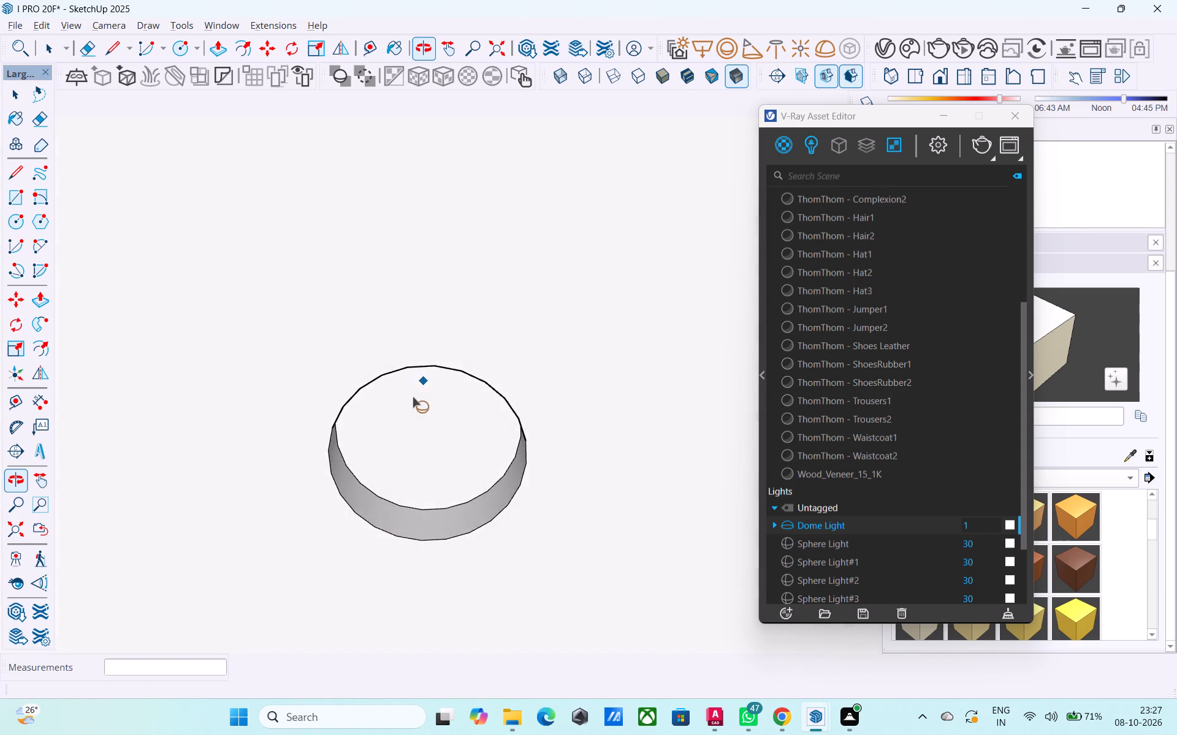
{"action": "scroll", "coordinate": [413, 397], "scroll_direction": "up", "scroll_amount": 1}
{"action": "middle_click_drag", "start_coordinate": [395, 428], "coordinate": [439, 308]}
{"action": "scroll", "coordinate": [418, 412], "scroll_direction": "up", "scroll_amount": 4}
{"action": "left_click", "coordinate": [424, 447]}
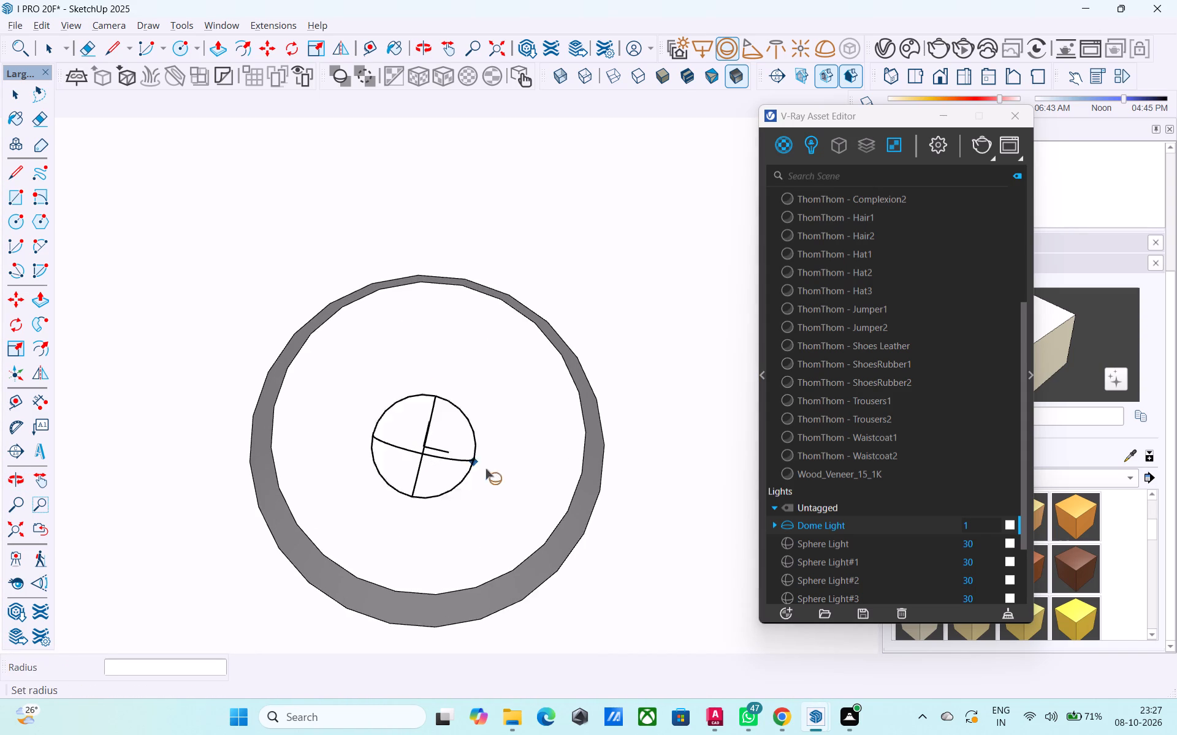
{"action": "left_click", "coordinate": [525, 500]}
Set the first Sphere Light's colour to a warm yellow of about R 0.972, G 0.862, B 0.113.
{"action": "scroll", "coordinate": [466, 232], "scroll_direction": "down", "scroll_amount": 7}
{"action": "middle_click_drag", "start_coordinate": [445, 326], "coordinate": [470, 519]}
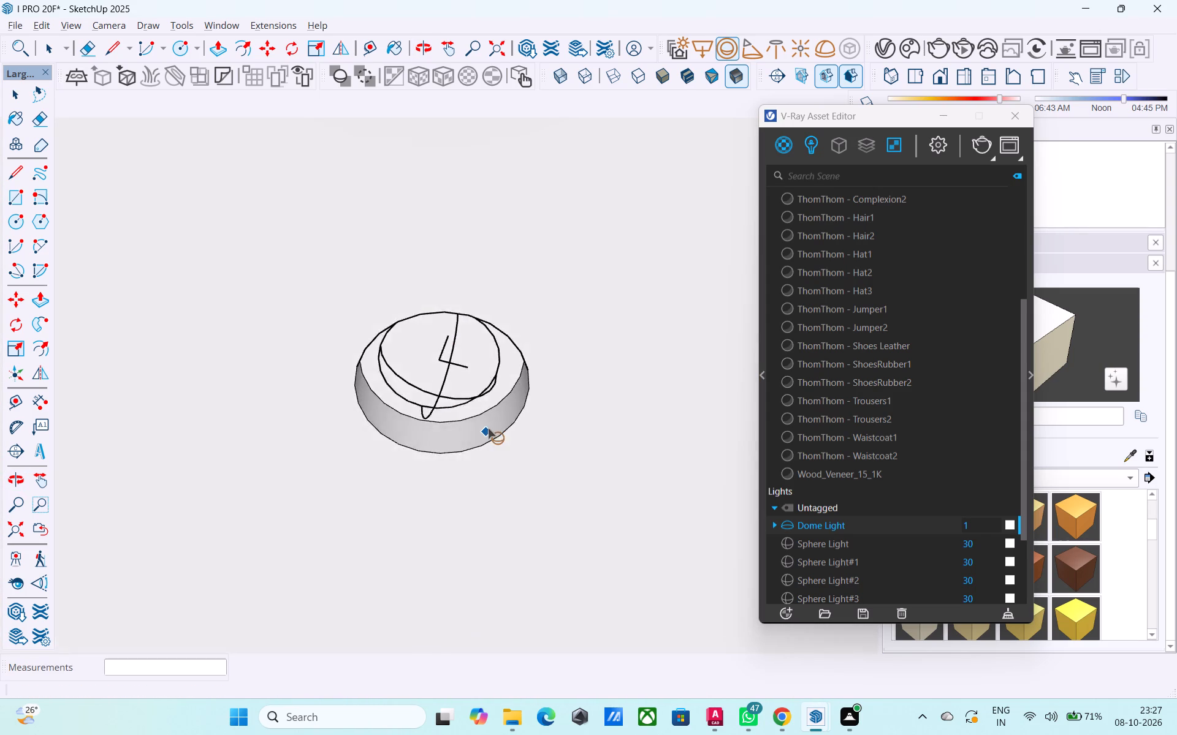
{"action": "scroll", "coordinate": [488, 428], "scroll_direction": "down", "scroll_amount": 10}
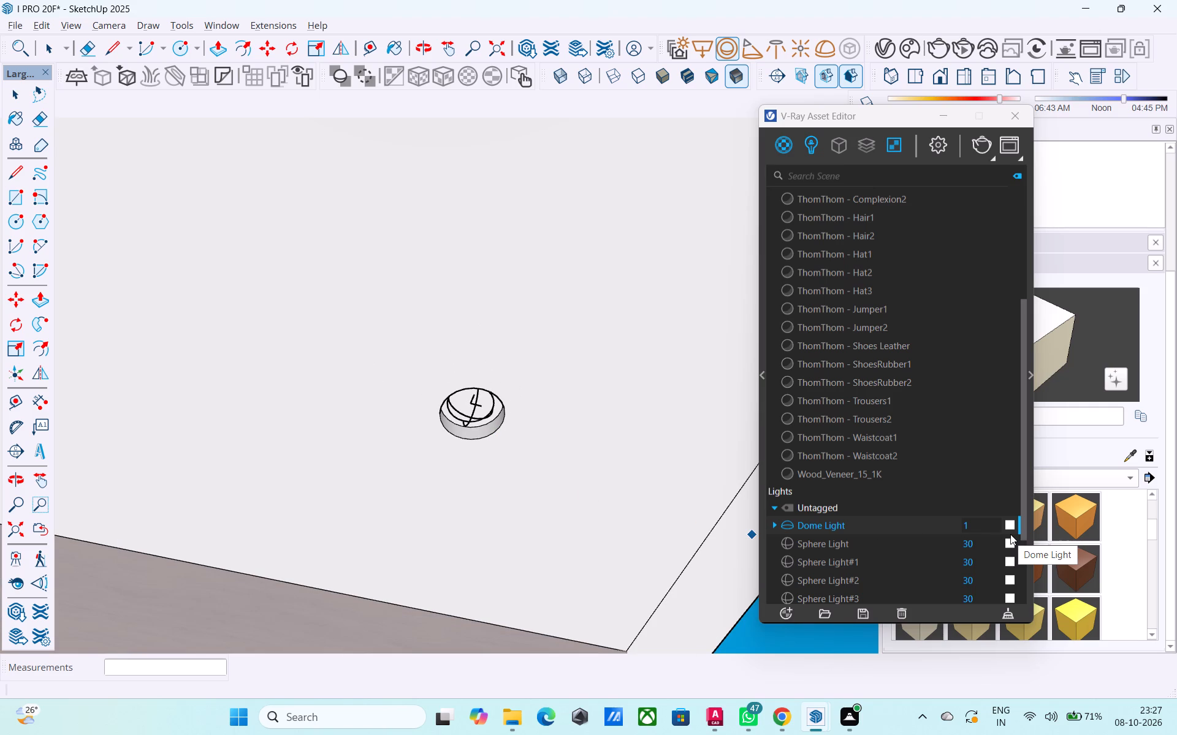
{"action": "left_click", "coordinate": [1013, 543]}
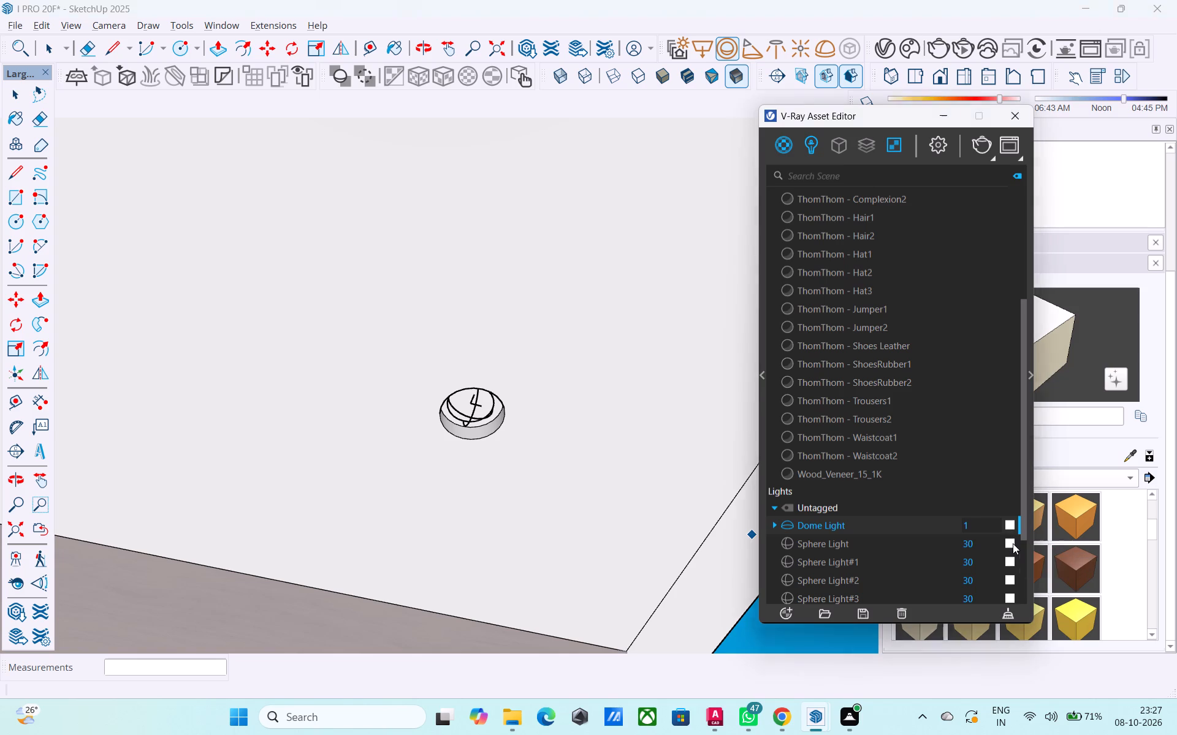
{"action": "left_click", "coordinate": [1007, 543]}
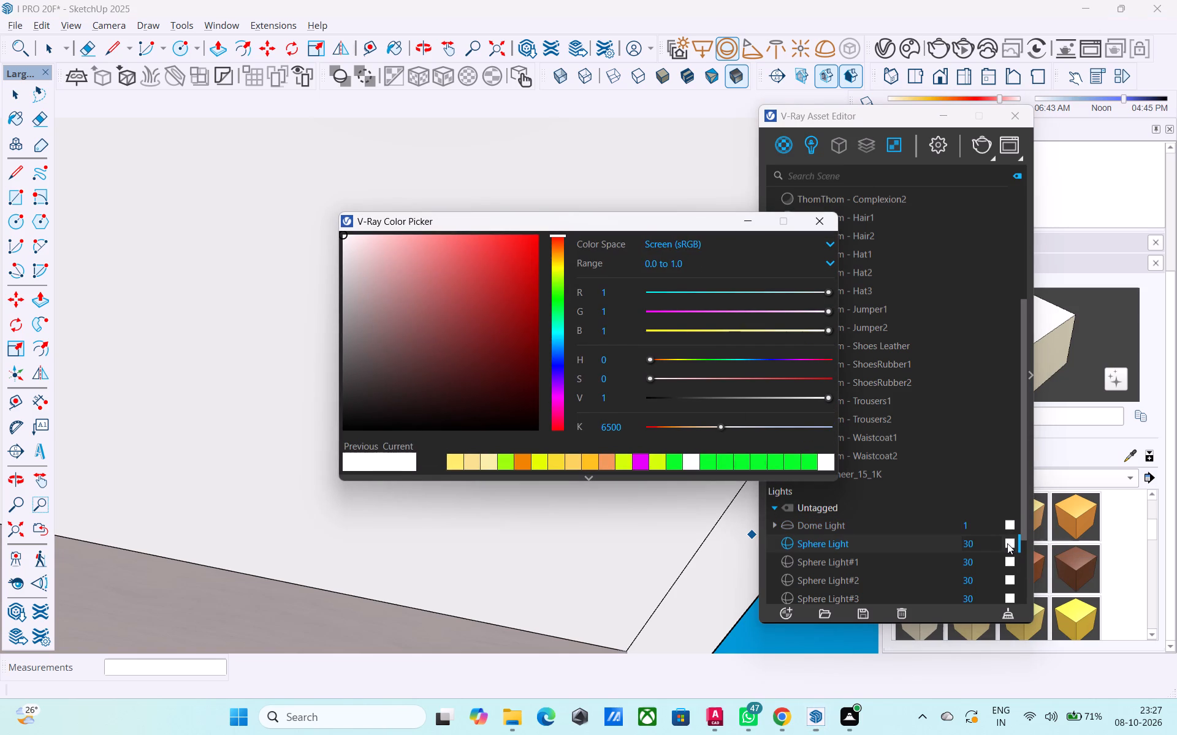
{"action": "left_click", "coordinate": [557, 464]}
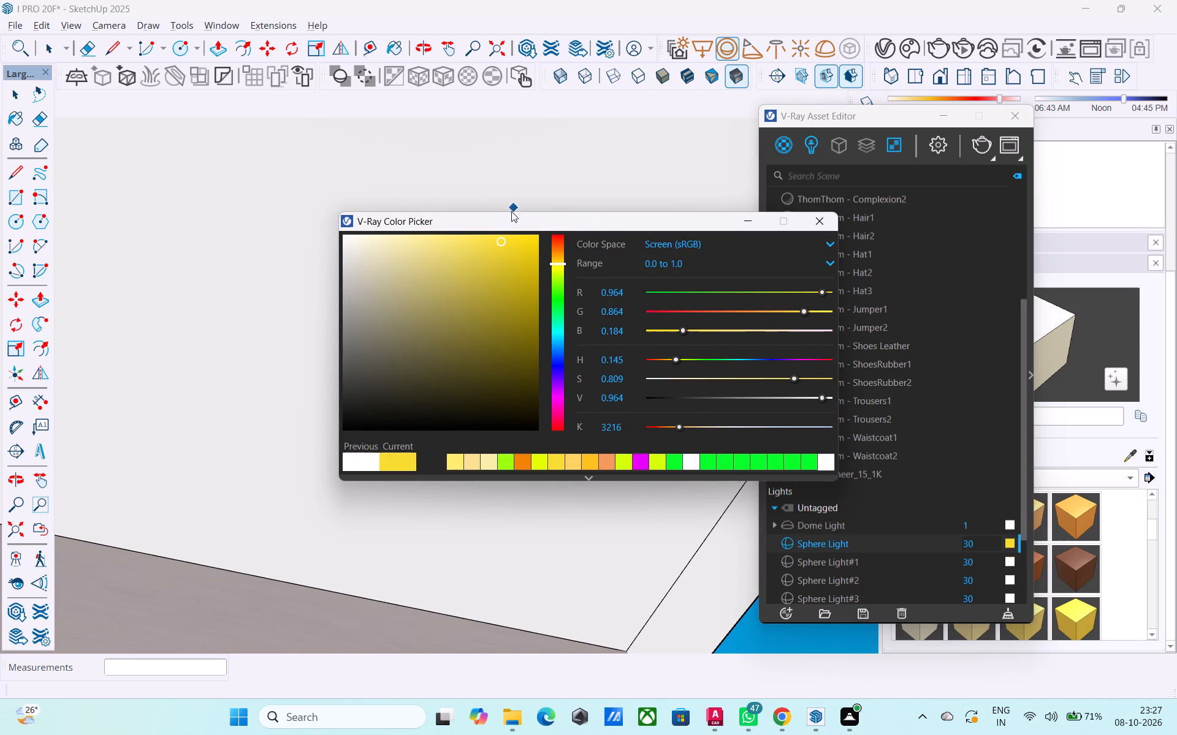
{"action": "left_click_drag", "start_coordinate": [500, 239], "coordinate": [516, 240]}
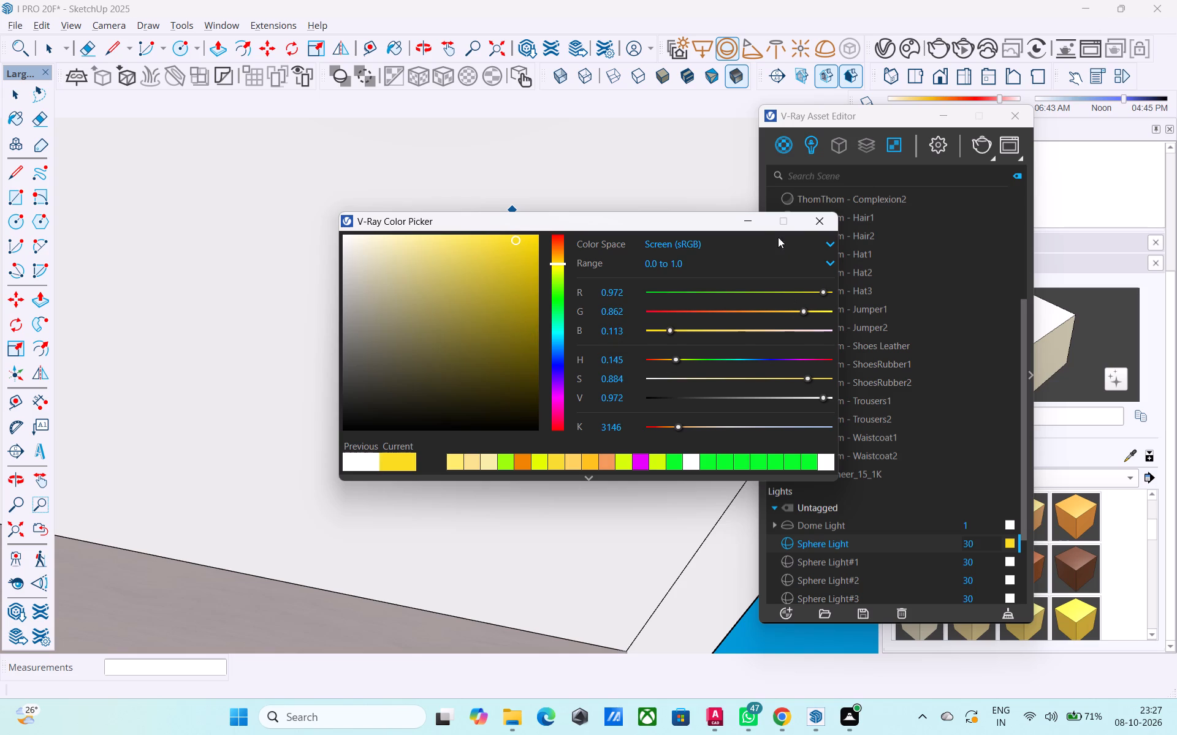
{"action": "left_click", "coordinate": [753, 225]}
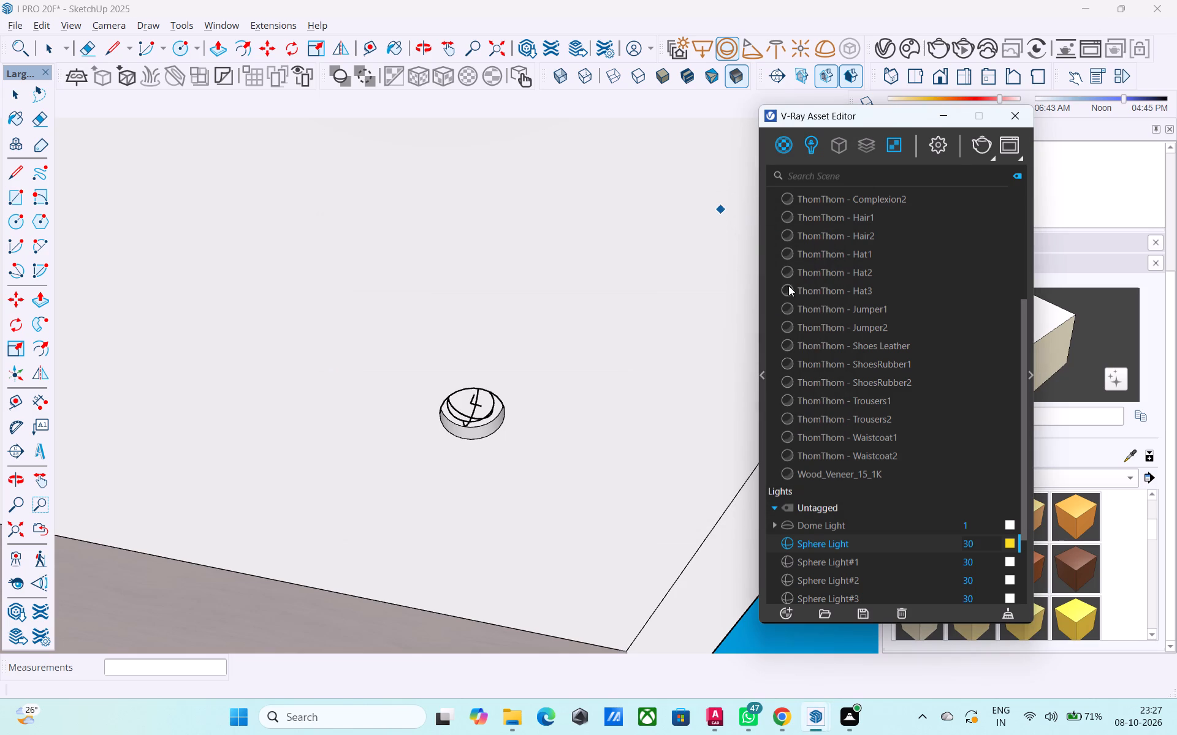
Set the intensity of Sphere Light, Sphere Light#1 and Sphere Light#2 to 1000 each.
{"action": "left_click_drag", "start_coordinate": [981, 543], "coordinate": [964, 546]}
{"action": "left_click_drag", "start_coordinate": [964, 546], "coordinate": [962, 546]}
{"action": "key", "text": "1"}
{"action": "key", "text": "0"}
{"action": "type", "text": "00"}
{"action": "left_click_drag", "start_coordinate": [986, 557], "coordinate": [967, 560]}
{"action": "left_click_drag", "start_coordinate": [967, 560], "coordinate": [965, 560]}
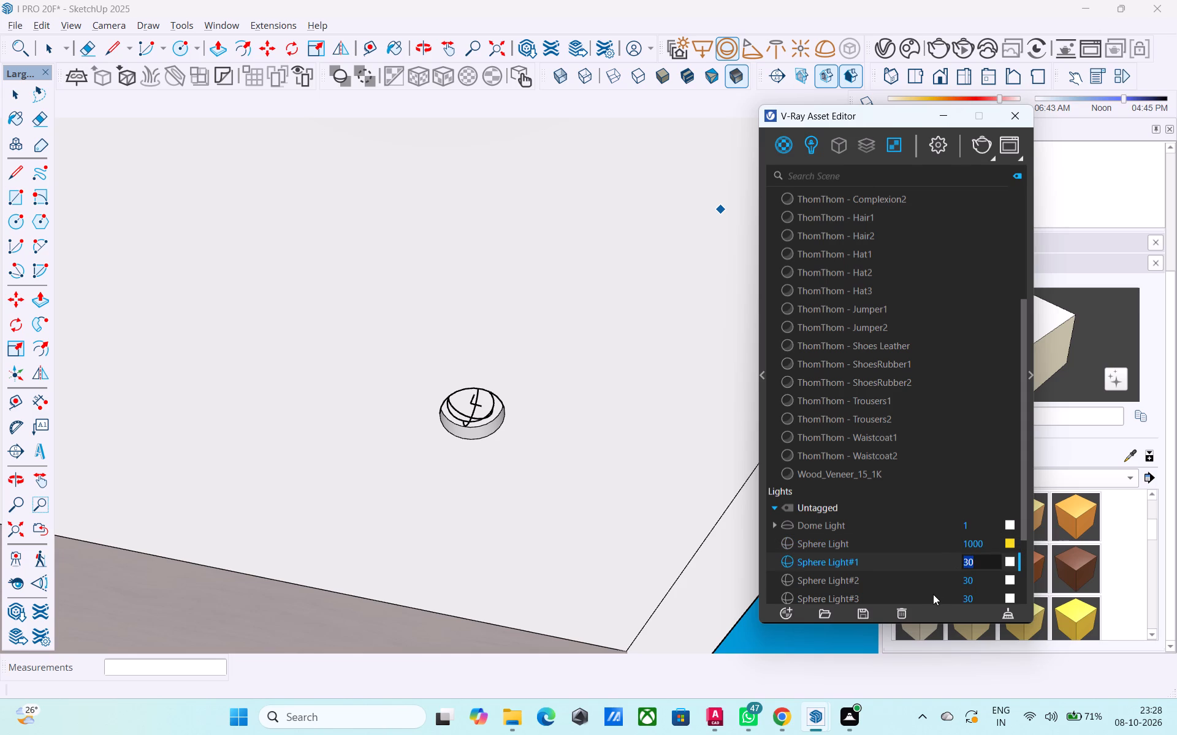
{"action": "key", "text": "1"}
{"action": "key", "text": "0"}
{"action": "key", "text": "0"}
{"action": "key", "text": "0"}
{"action": "left_click_drag", "start_coordinate": [981, 577], "coordinate": [959, 582]}
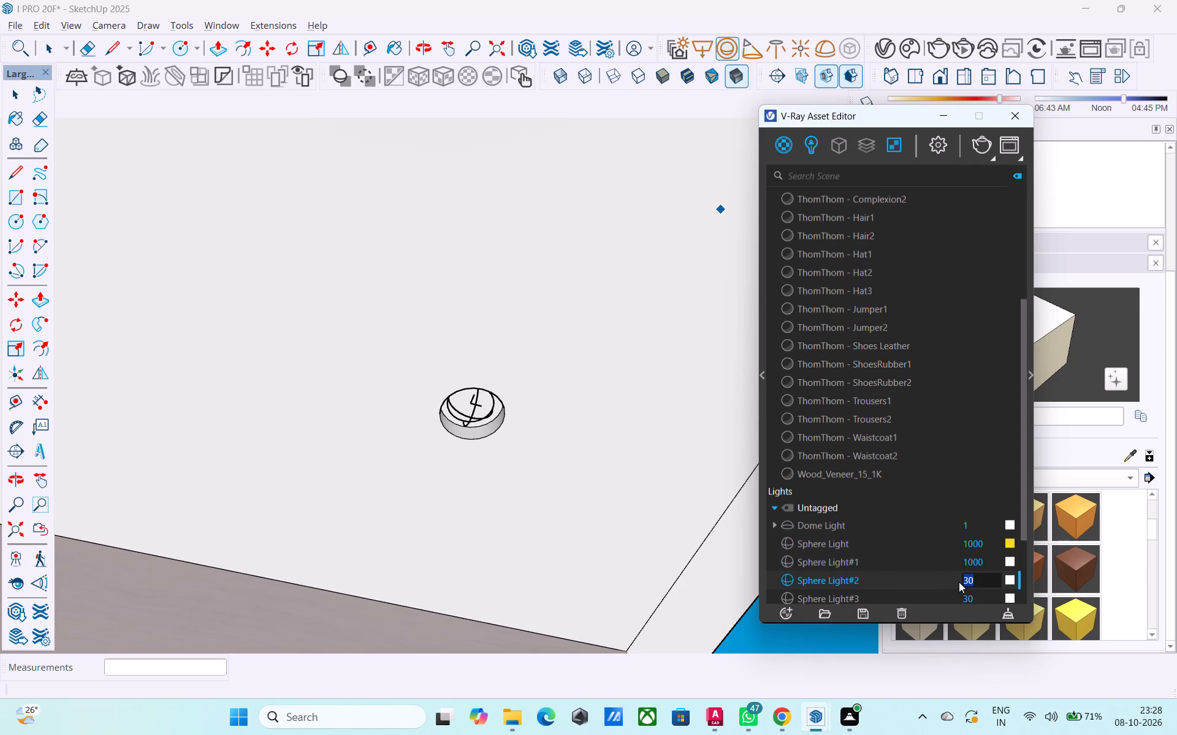
{"action": "key", "text": "1"}
{"action": "key", "text": "0"}
{"action": "type", "text": "00"}
Set the intensity of Sphere Light#5, Sphere Light#4 and Sphere Light#3 to 1000 each.
{"action": "left_click_drag", "start_coordinate": [989, 594], "coordinate": [964, 600]}
{"action": "left_click_drag", "start_coordinate": [977, 524], "coordinate": [964, 527]}
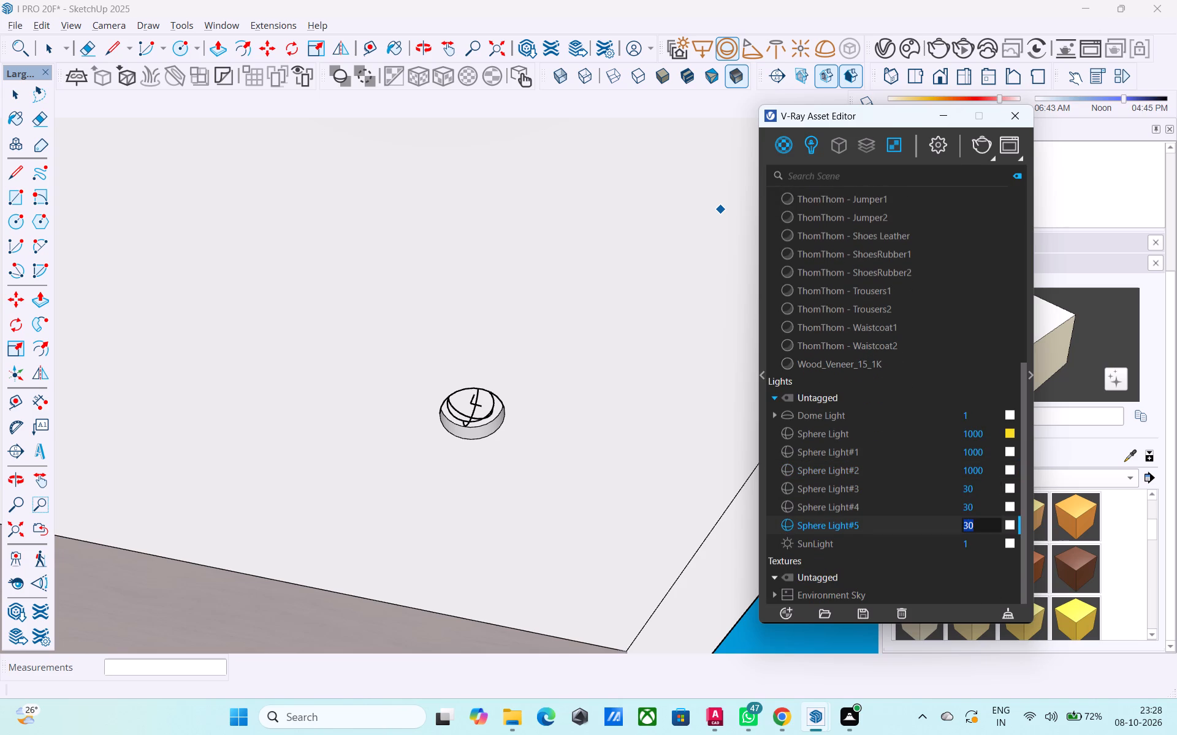
{"action": "key", "text": "1"}
{"action": "key", "text": "0"}
{"action": "key", "text": "0"}
{"action": "key", "text": "0"}
{"action": "left_click_drag", "start_coordinate": [981, 502], "coordinate": [959, 509]}
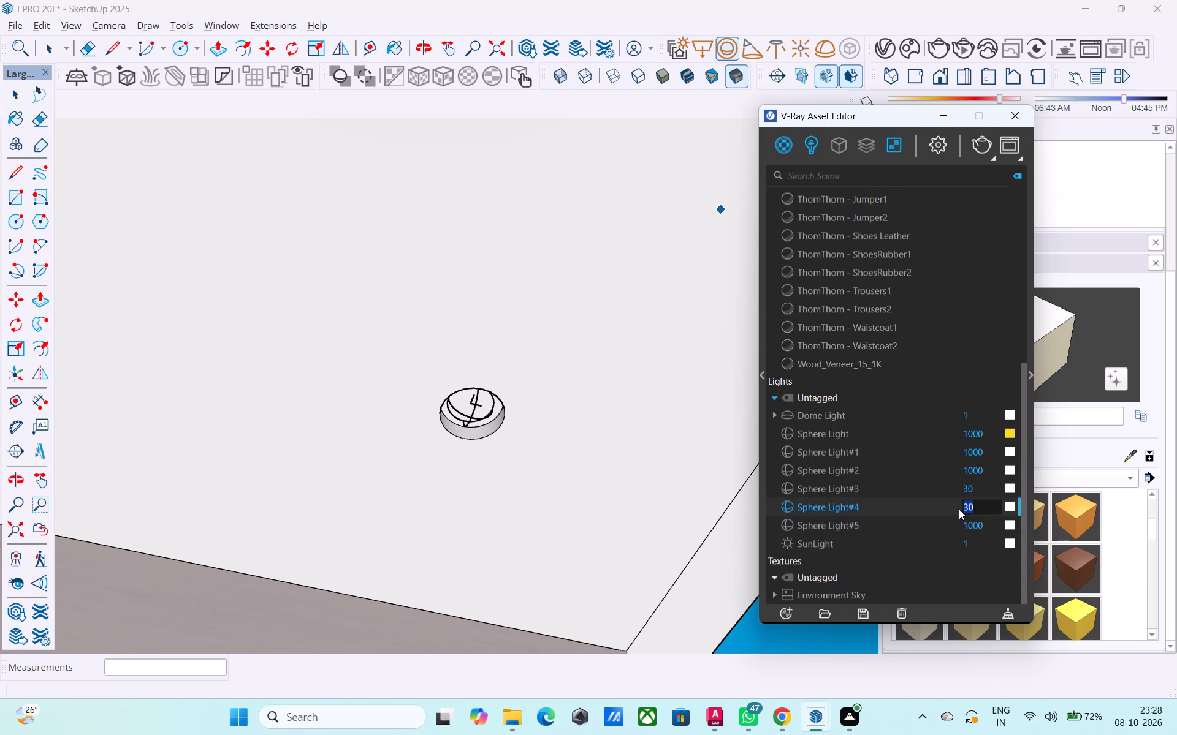
{"action": "key", "text": "1"}
{"action": "key", "text": "0"}
{"action": "key", "text": "0"}
{"action": "key", "text": "0"}
{"action": "left_click_drag", "start_coordinate": [978, 492], "coordinate": [965, 493]}
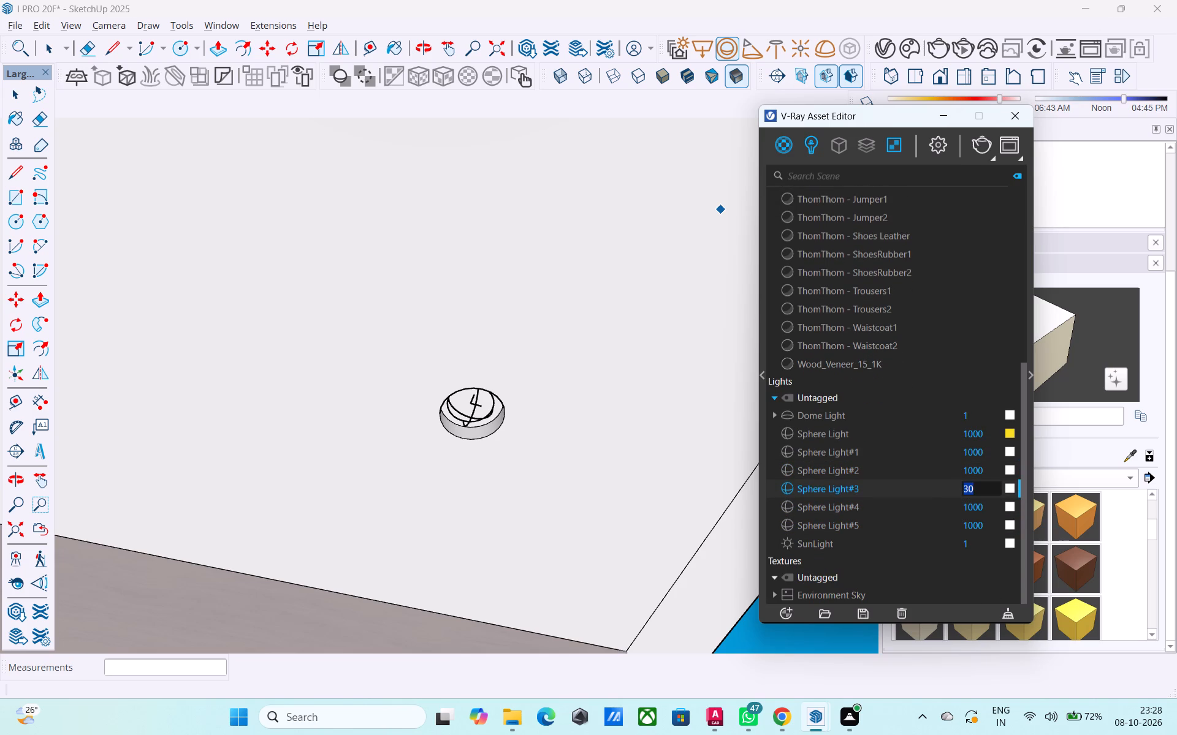
{"action": "key", "text": "1"}
{"action": "key", "text": "0"}
{"action": "key", "text": "0"}
{"action": "key", "text": "0"}
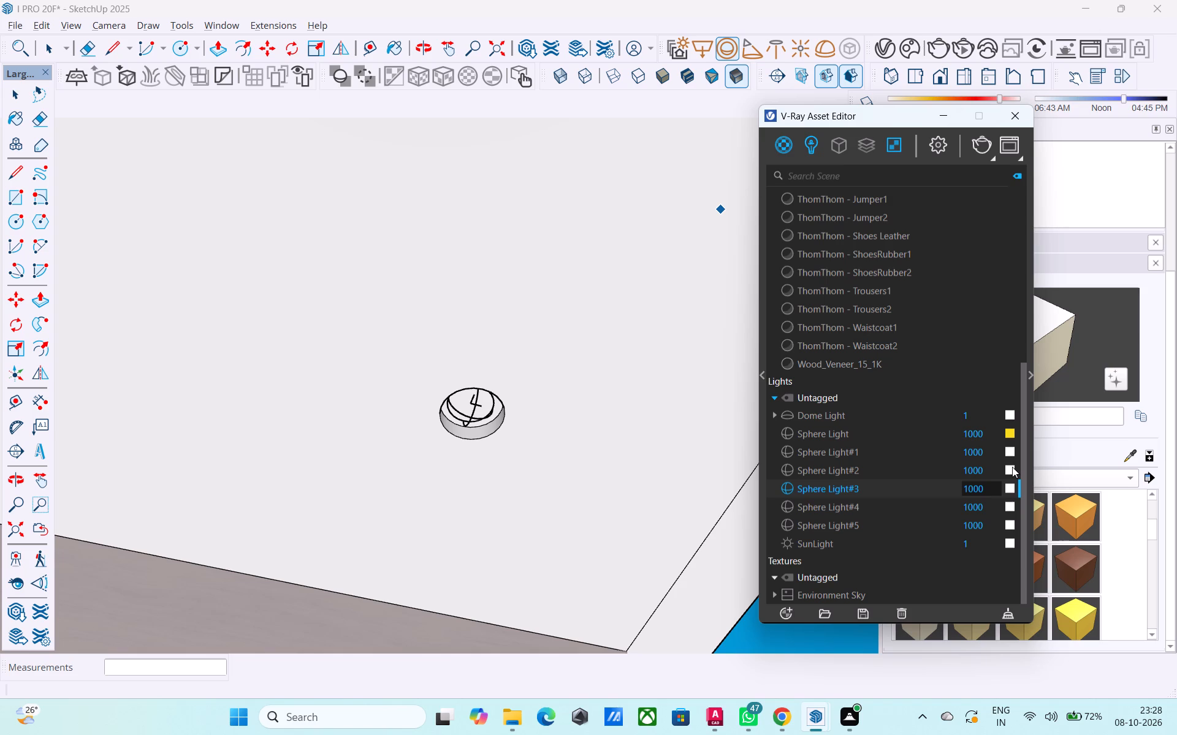
Set Sphere Light#1's colour to the pale yellow swatch with R 1, G 0.926, B 0.421.
{"action": "left_click", "coordinate": [1008, 452]}
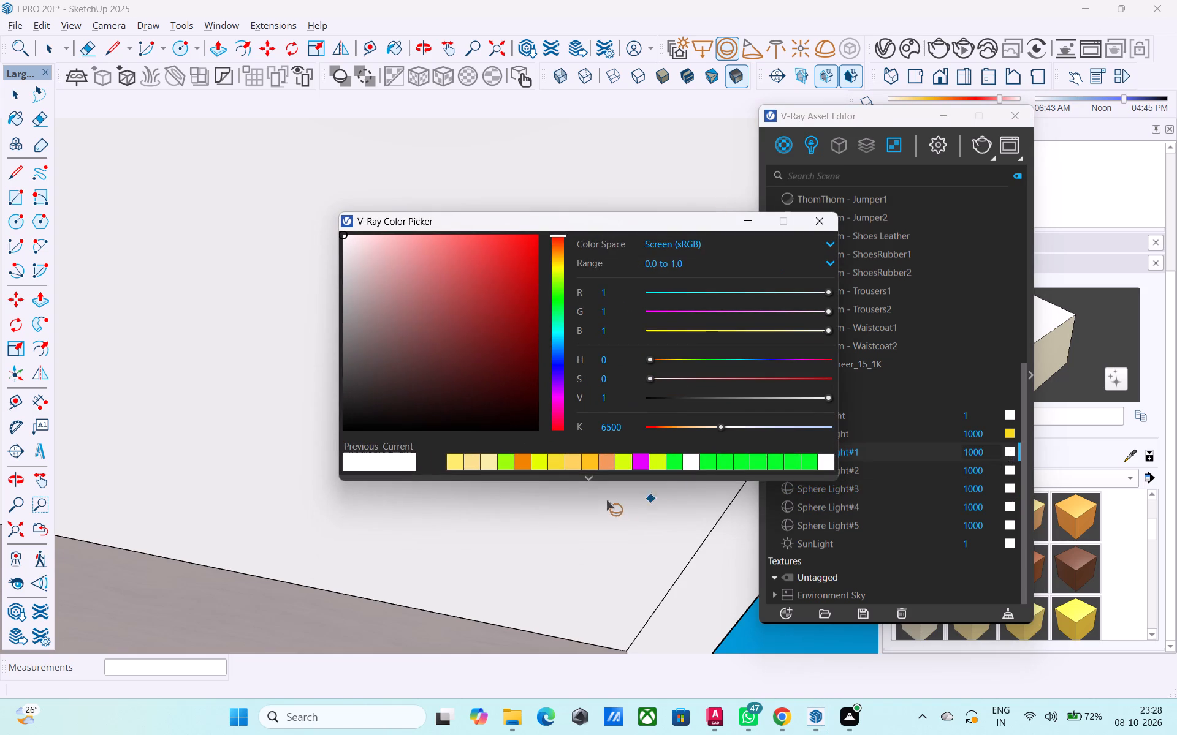
{"action": "left_click", "coordinate": [454, 461]}
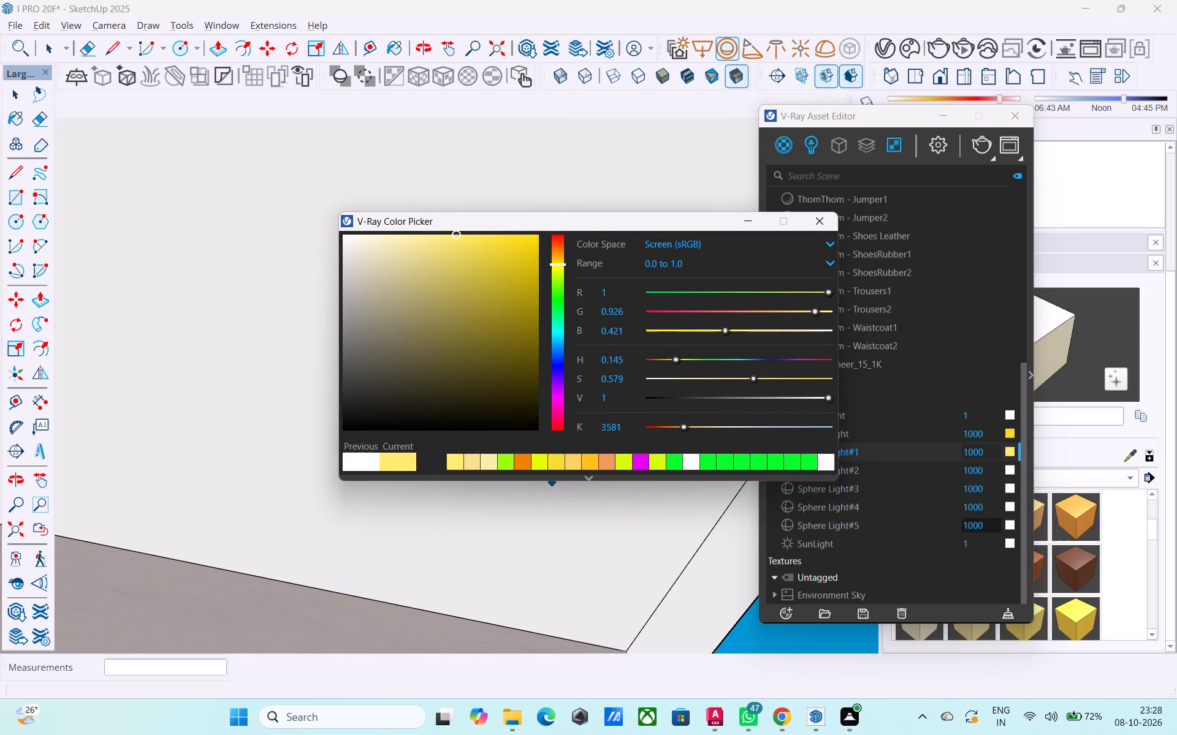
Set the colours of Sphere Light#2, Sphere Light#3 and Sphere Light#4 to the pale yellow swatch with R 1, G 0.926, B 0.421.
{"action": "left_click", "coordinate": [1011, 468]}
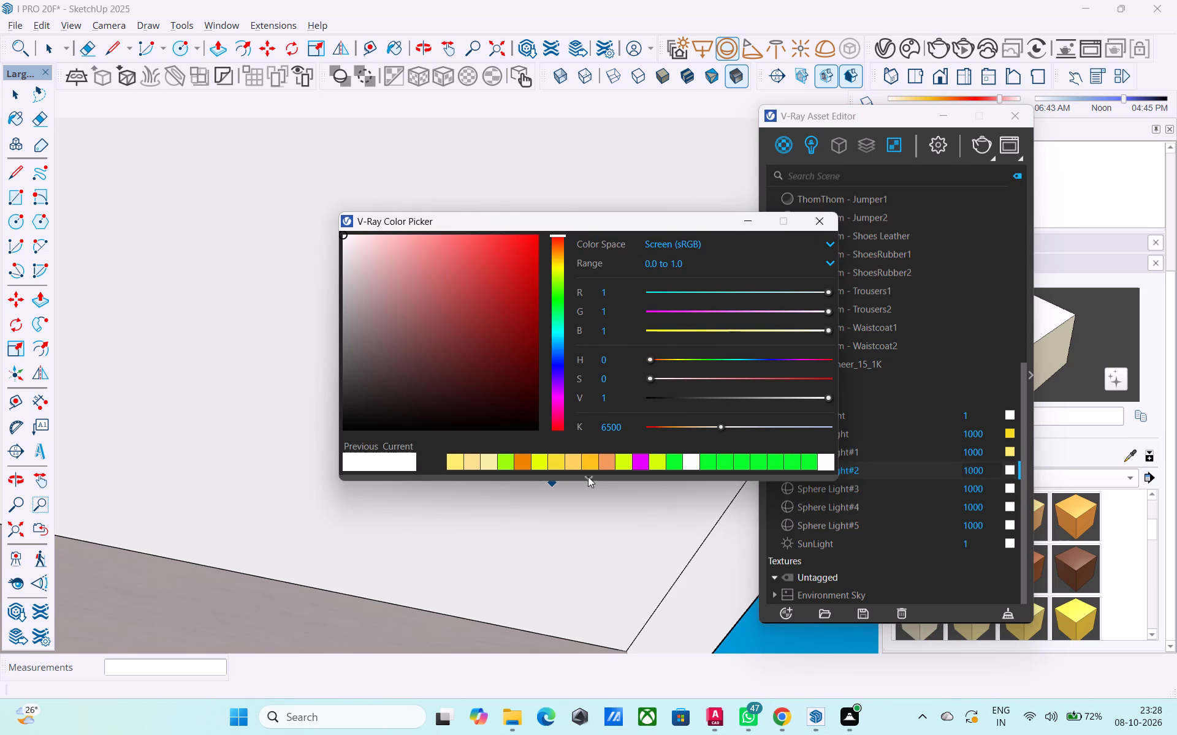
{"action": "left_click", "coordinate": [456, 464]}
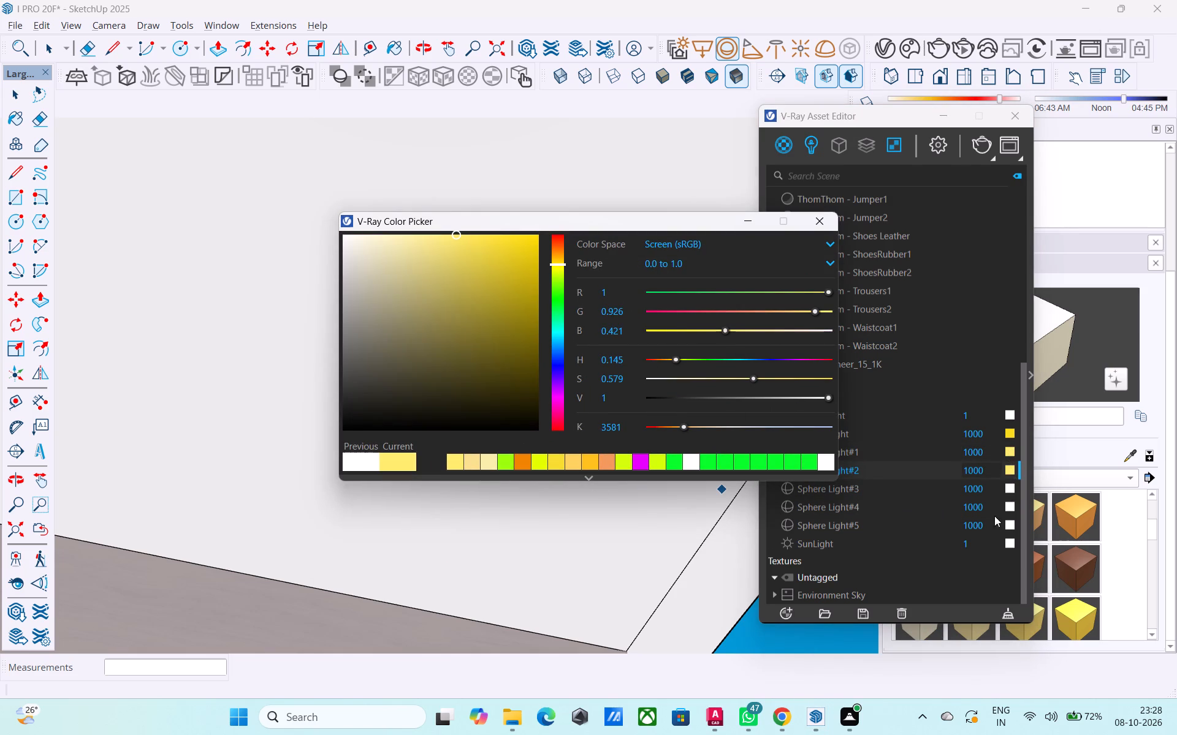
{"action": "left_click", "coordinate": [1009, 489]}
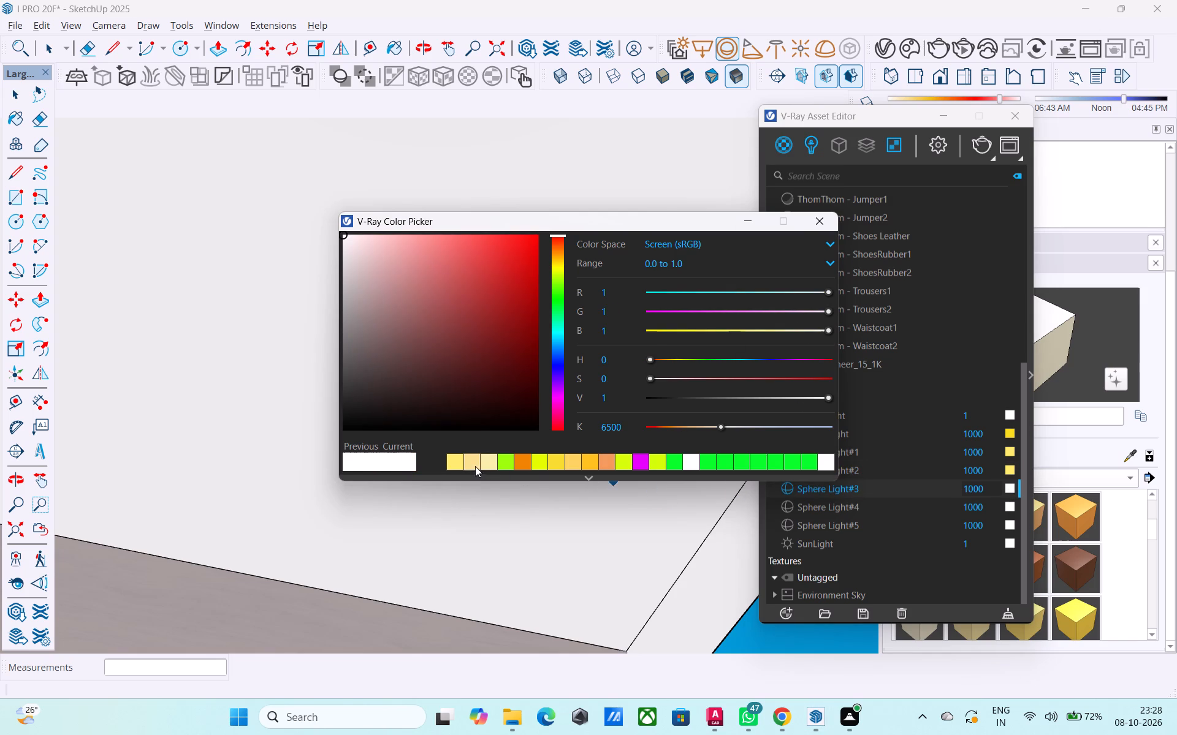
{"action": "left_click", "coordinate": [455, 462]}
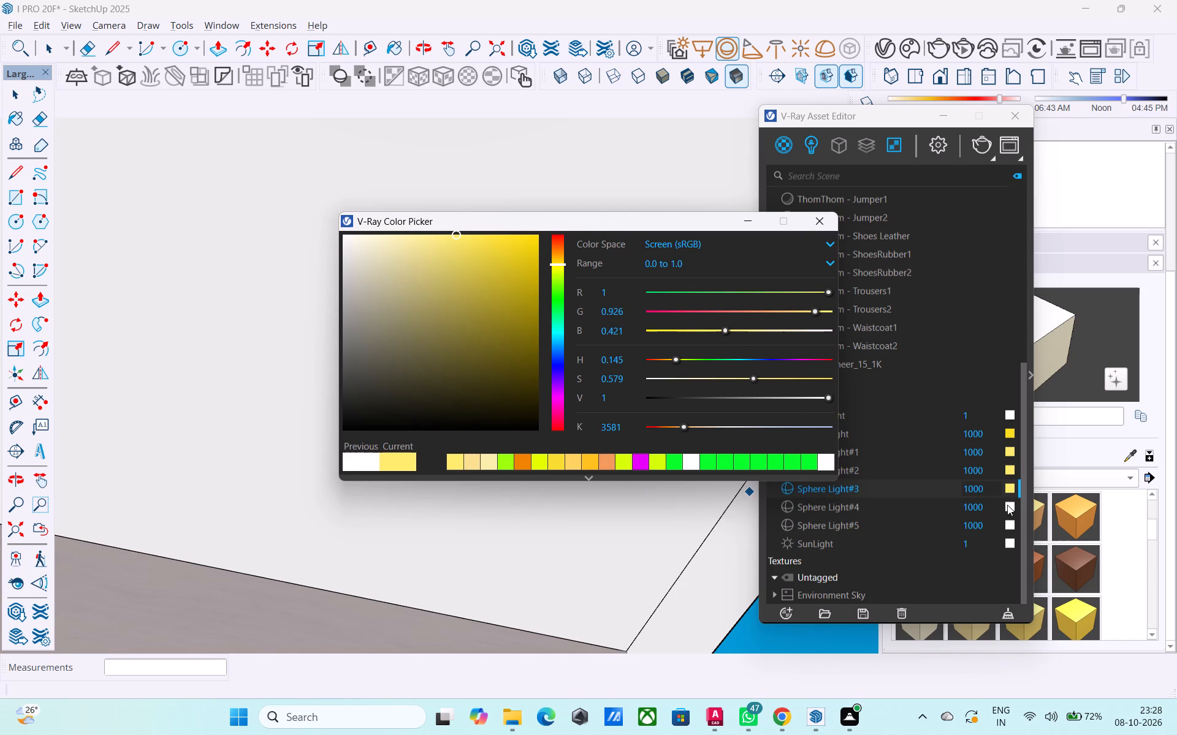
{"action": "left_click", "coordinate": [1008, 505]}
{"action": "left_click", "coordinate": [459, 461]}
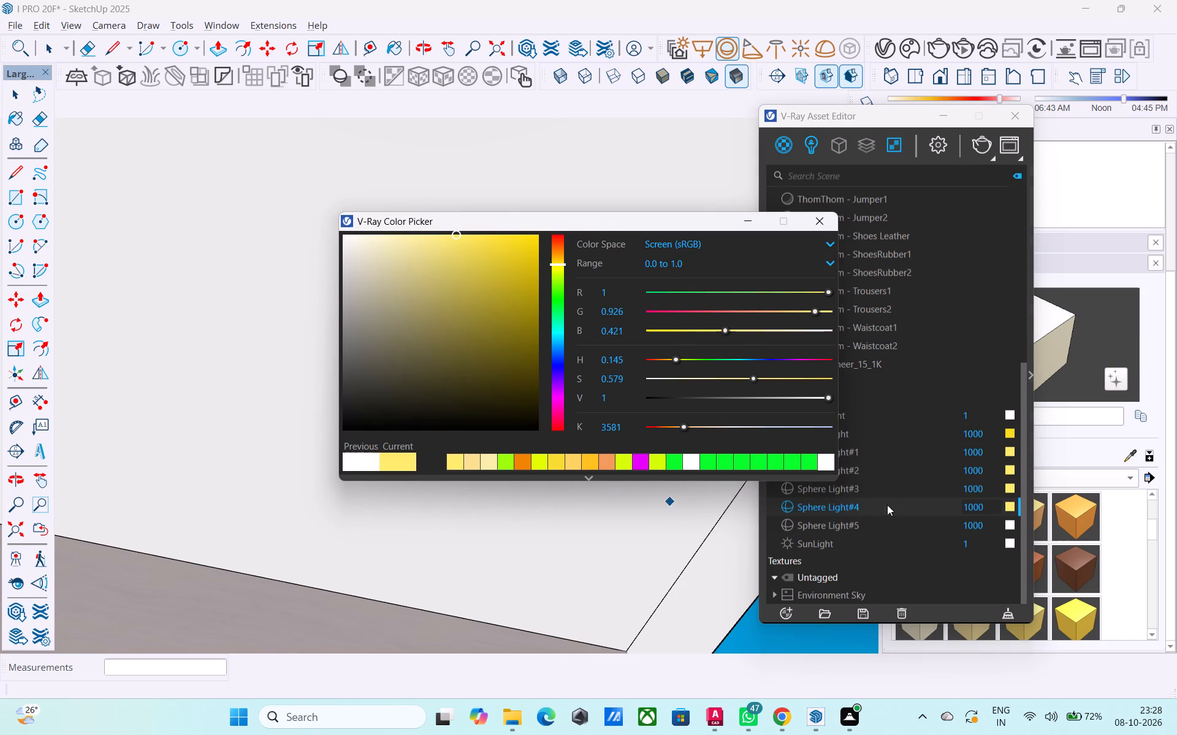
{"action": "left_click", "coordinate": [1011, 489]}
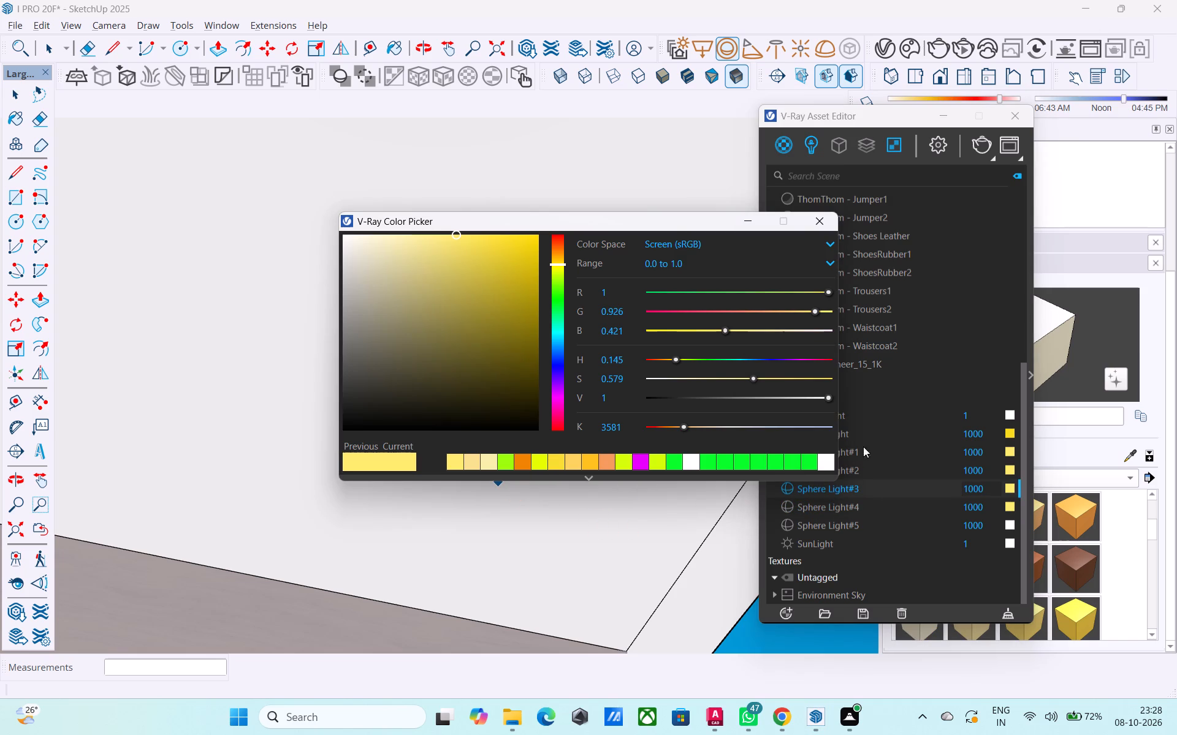
Save the first Sphere Light's yellow (R 0.972, G 0.862, B 0.113) as a swatch and apply it to Sphere Light#1 and Sphere Light#2.
{"action": "left_click", "coordinate": [1011, 432]}
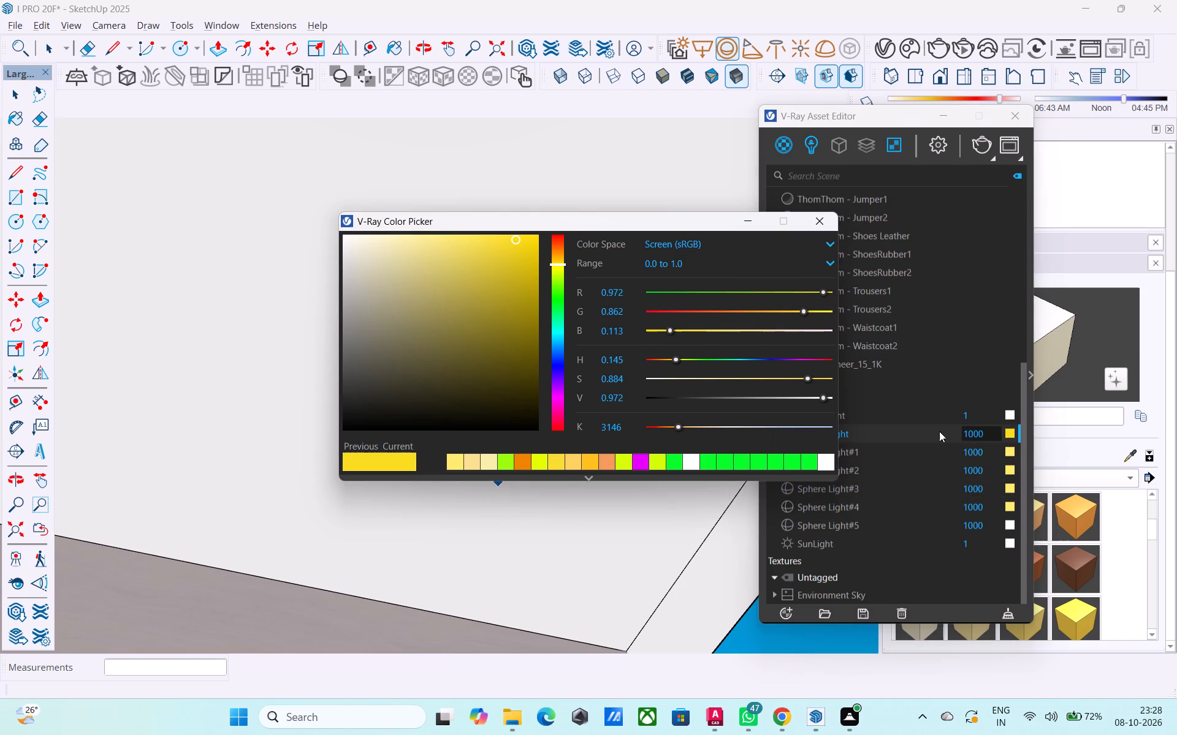
{"action": "left_click", "coordinate": [408, 464]}
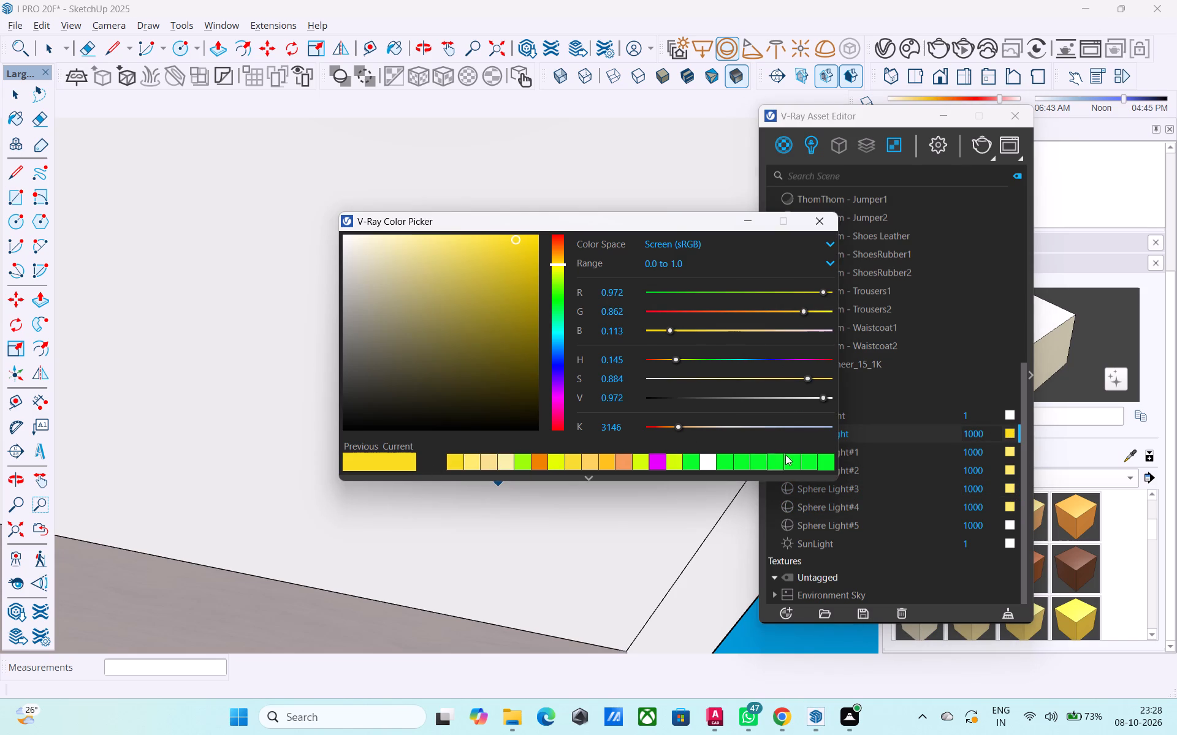
{"action": "left_click", "coordinate": [1010, 453]}
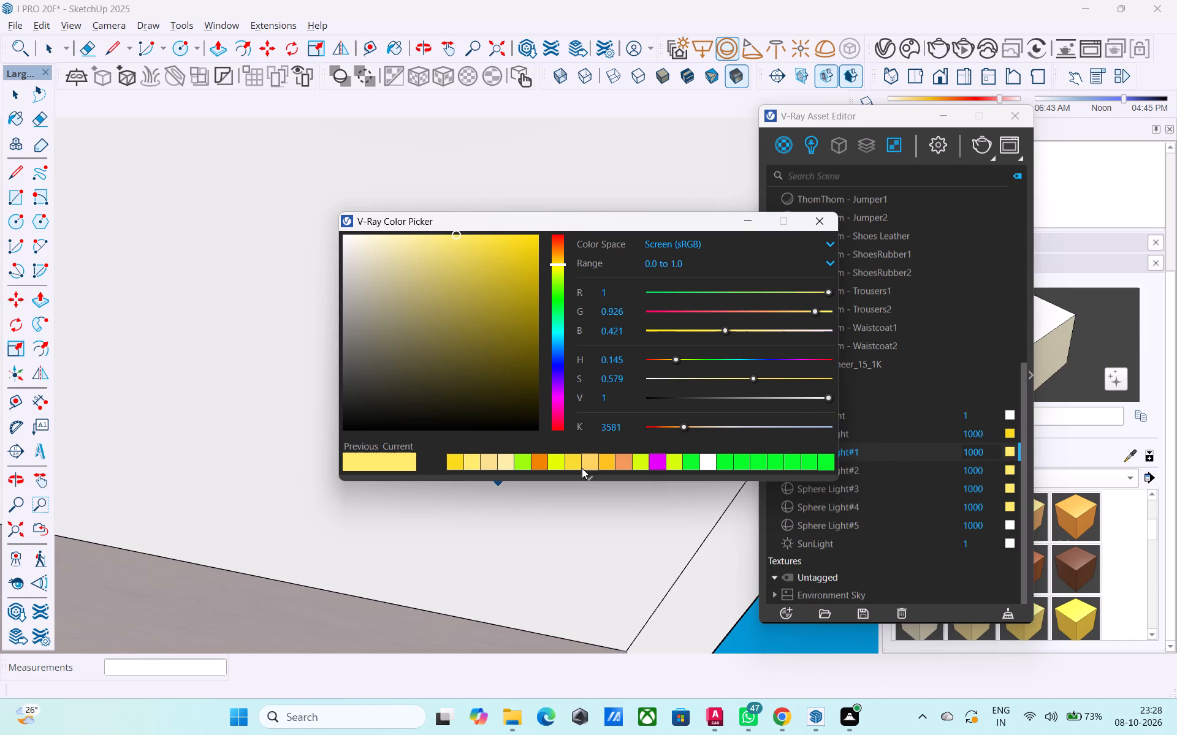
{"action": "left_click", "coordinate": [458, 466]}
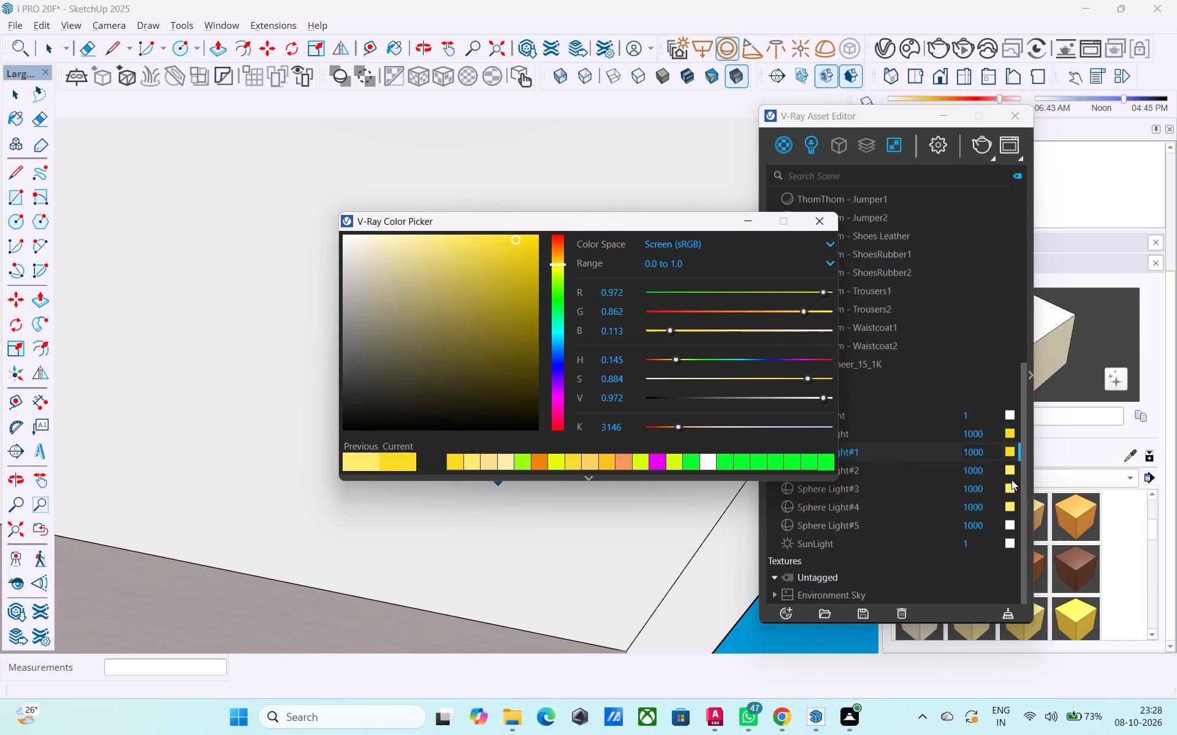
{"action": "left_click", "coordinate": [1008, 470]}
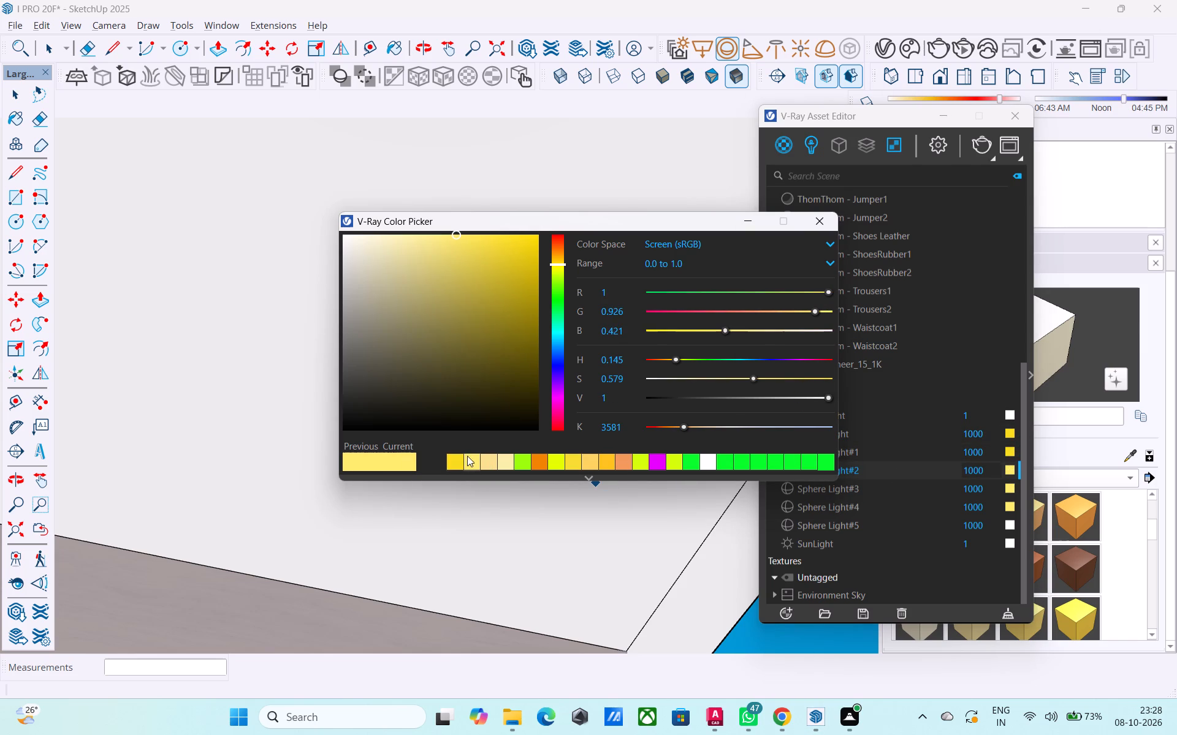
{"action": "left_click", "coordinate": [459, 459]}
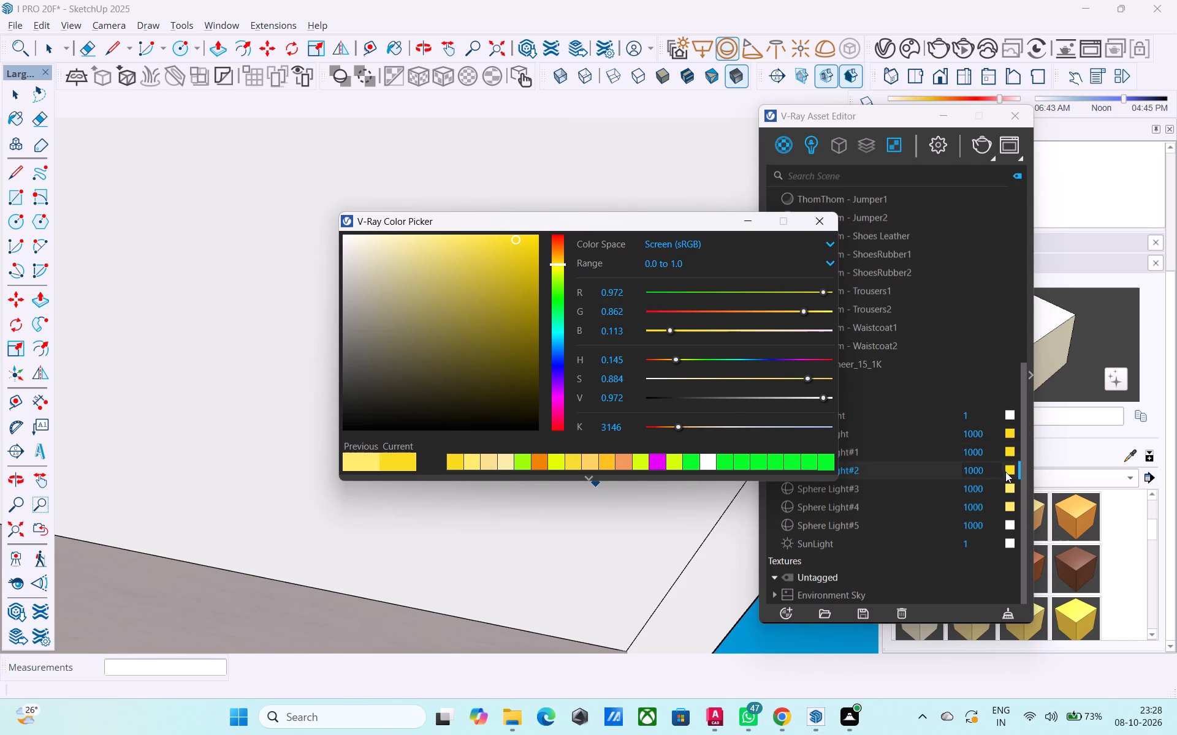
{"action": "left_click", "coordinate": [1009, 470]}
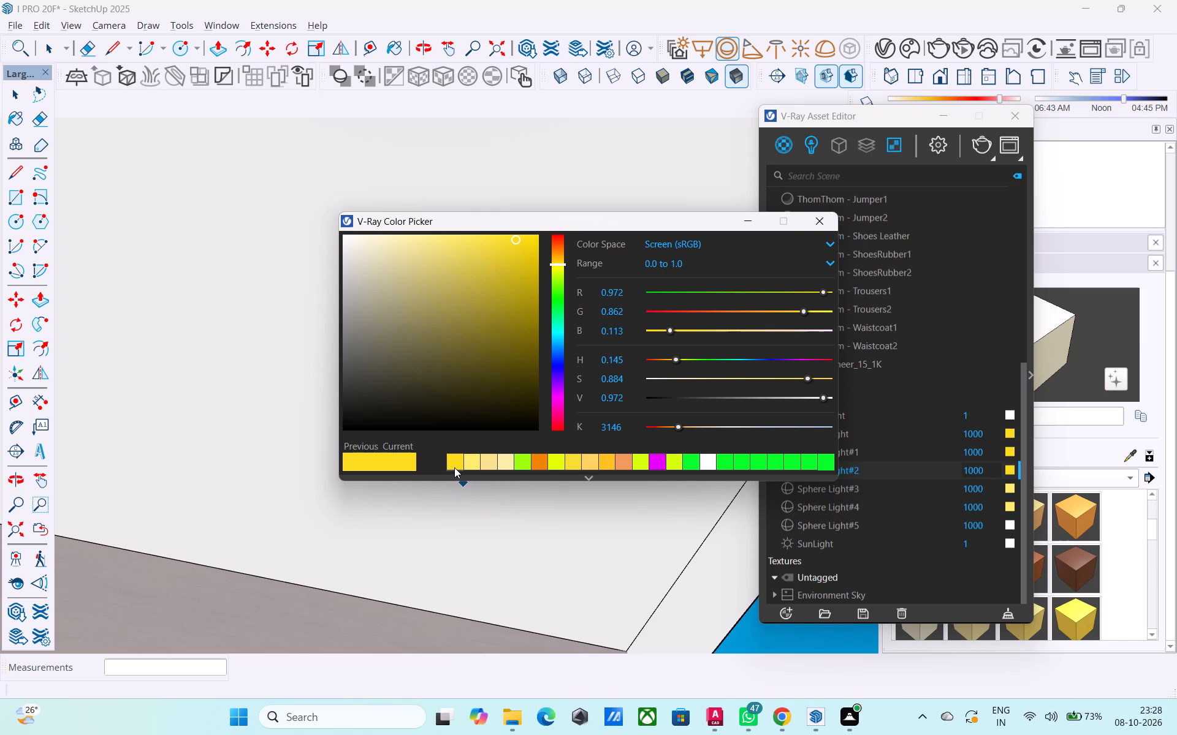
{"action": "left_click", "coordinate": [454, 467]}
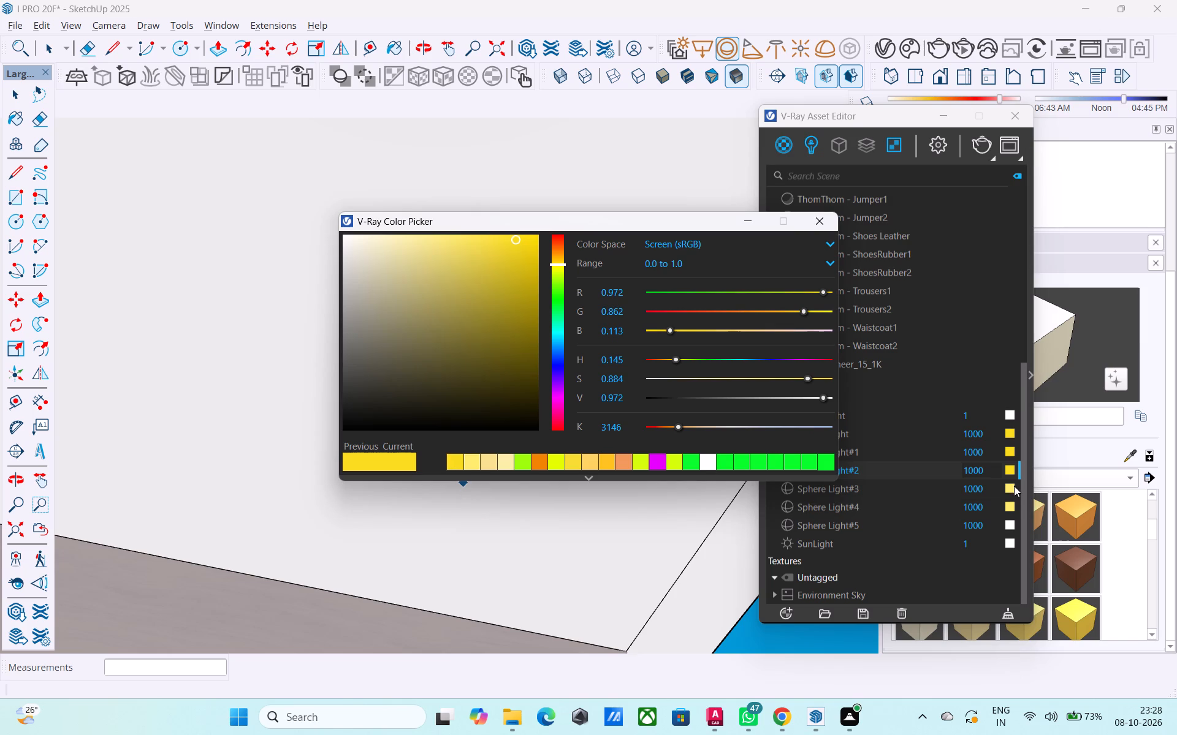
Set the colours of Sphere Light#3, Sphere Light#4 and Sphere Light#5 to the saved yellow swatch with R 0.972, G 0.862, B 0.113.
{"action": "left_click", "coordinate": [1008, 488]}
{"action": "left_click", "coordinate": [454, 460]}
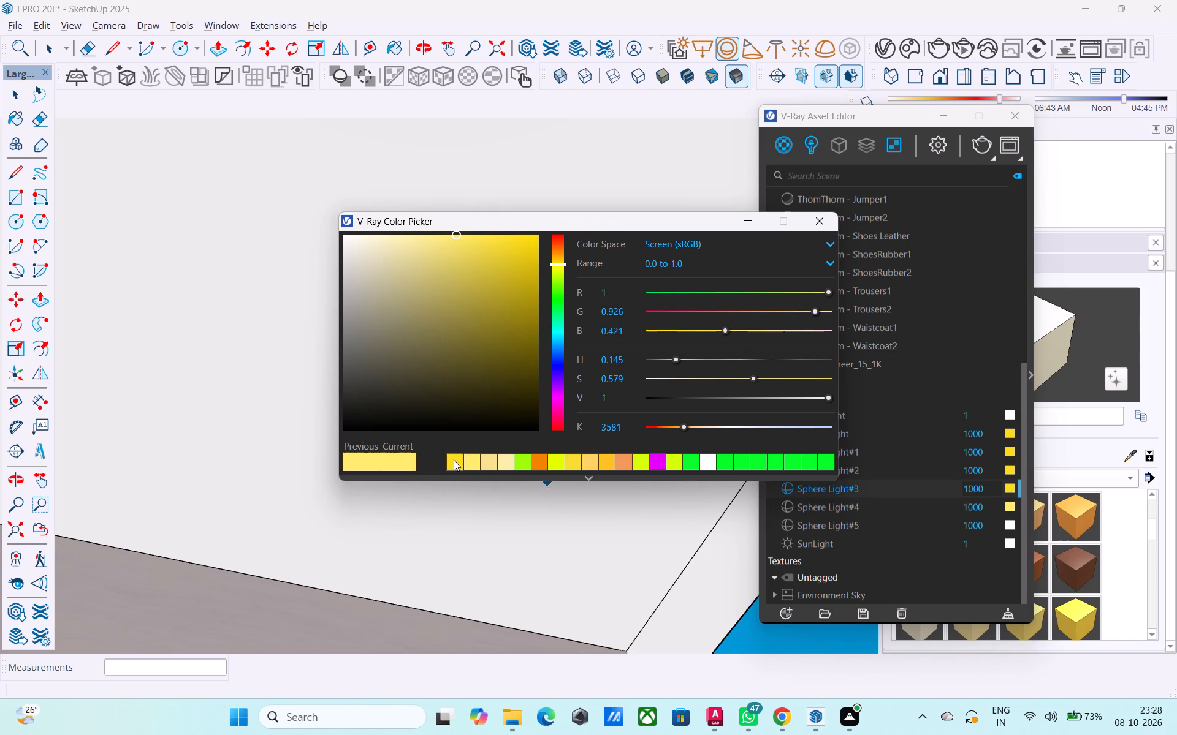
{"action": "left_click", "coordinate": [1010, 506]}
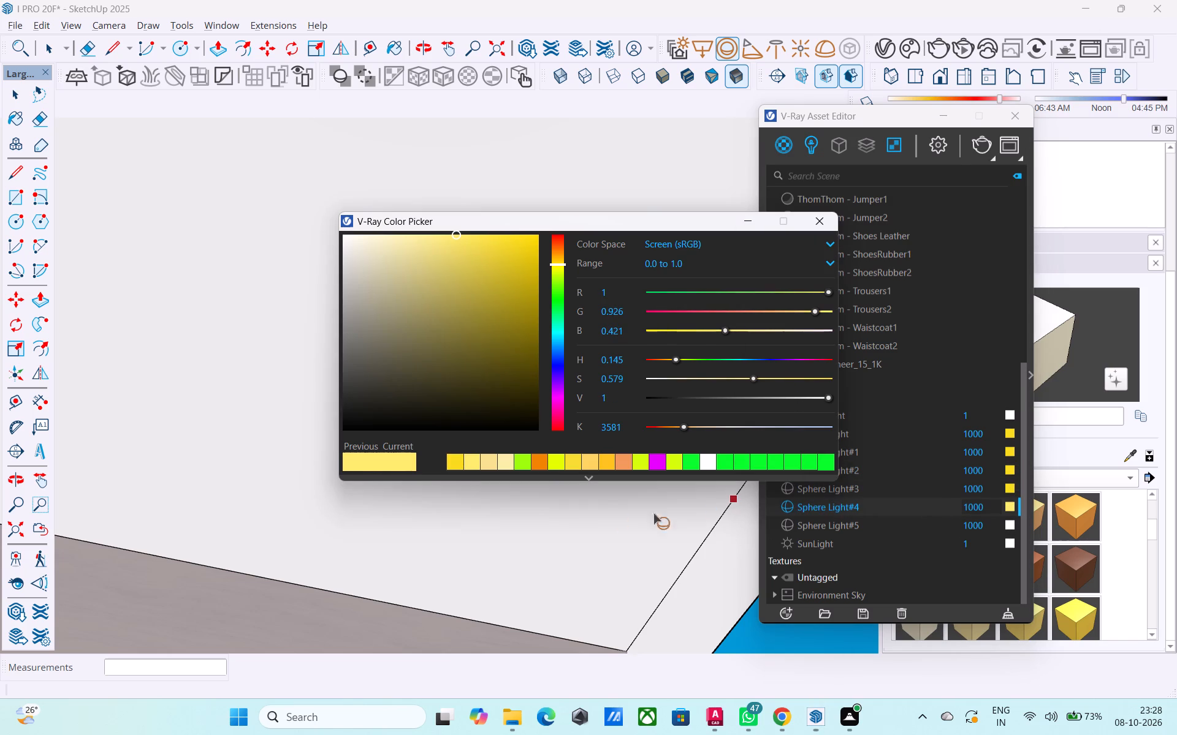
{"action": "left_click", "coordinate": [451, 467]}
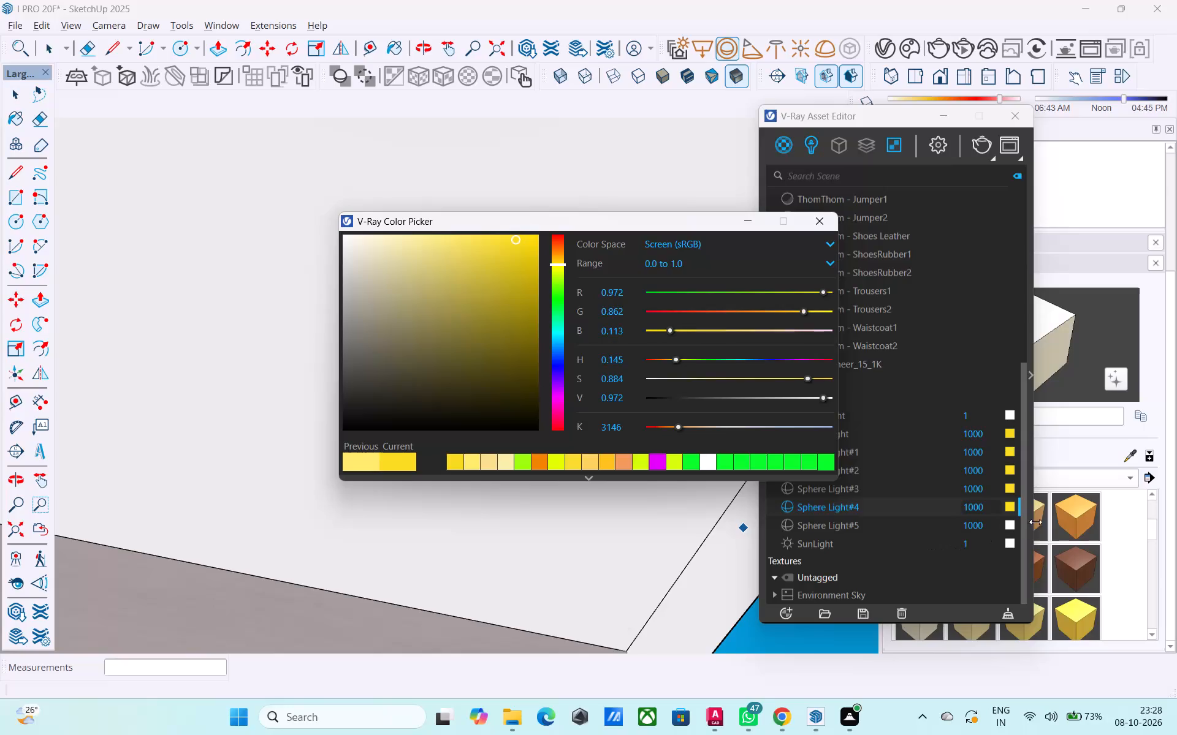
{"action": "left_click", "coordinate": [1008, 524]}
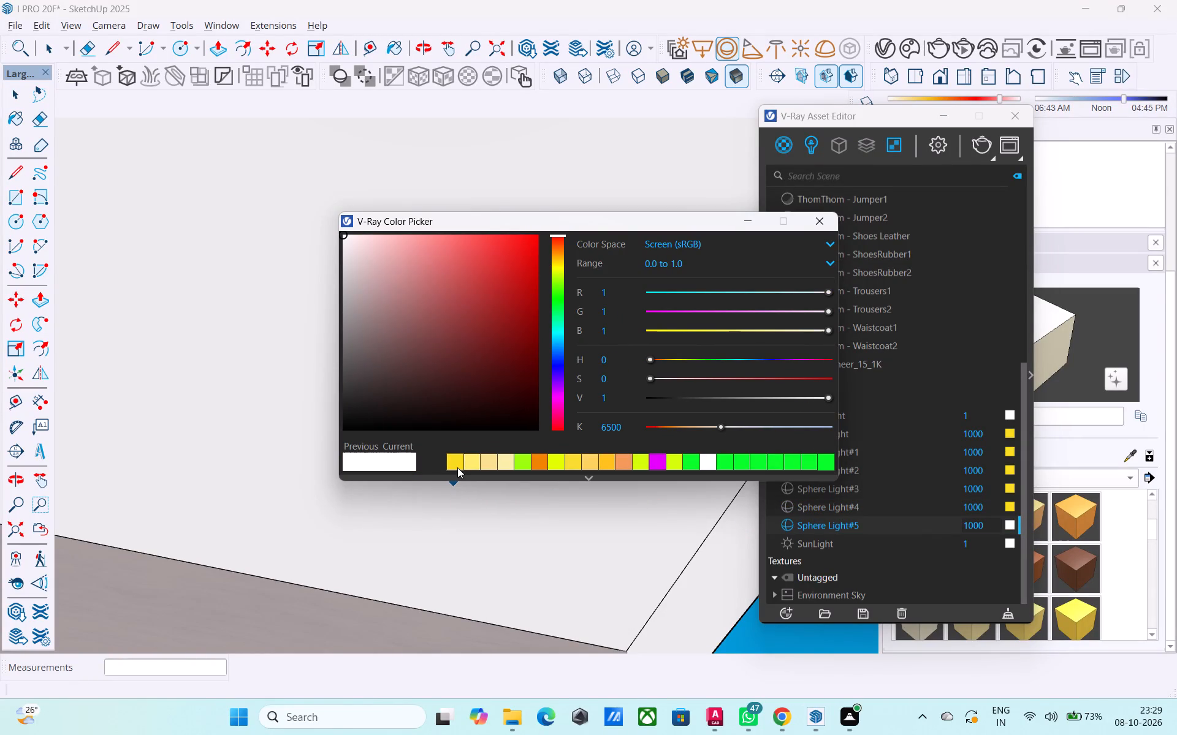
{"action": "left_click", "coordinate": [457, 467]}
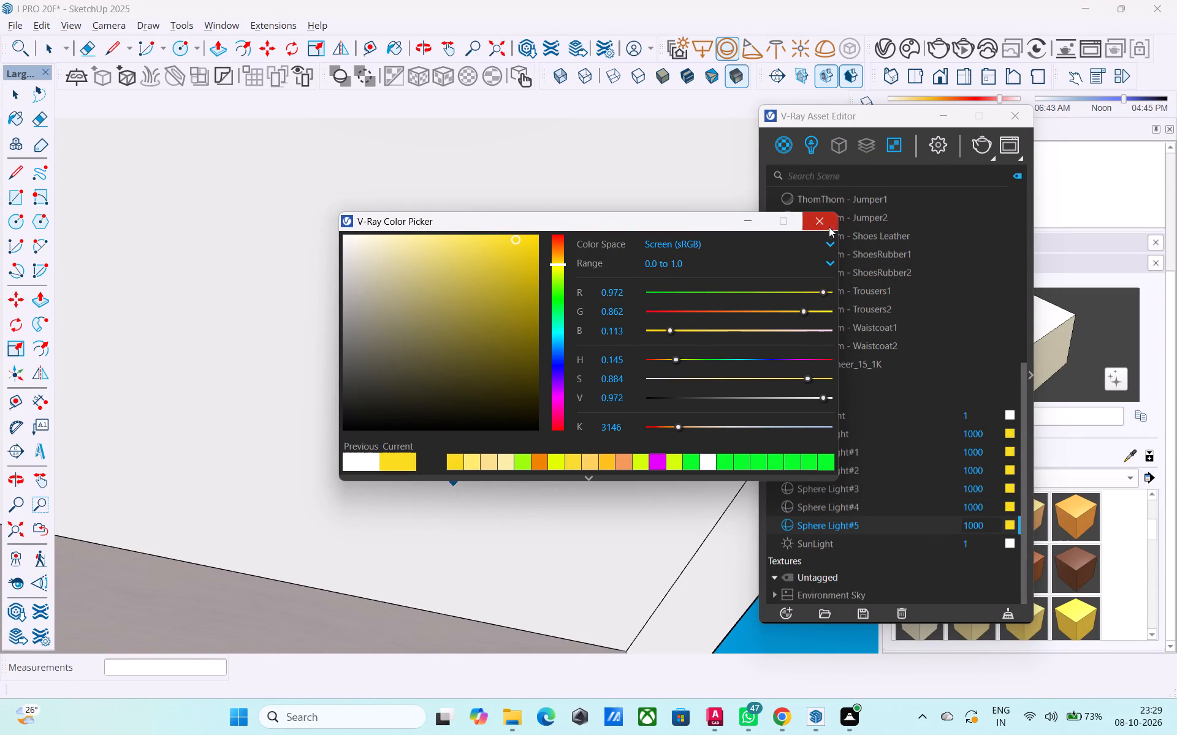
{"action": "left_click", "coordinate": [829, 226]}
Leave the editing of the open house group so that the whole model is active and nothing is selected.
{"action": "scroll", "coordinate": [564, 366], "scroll_direction": "down", "scroll_amount": 2}
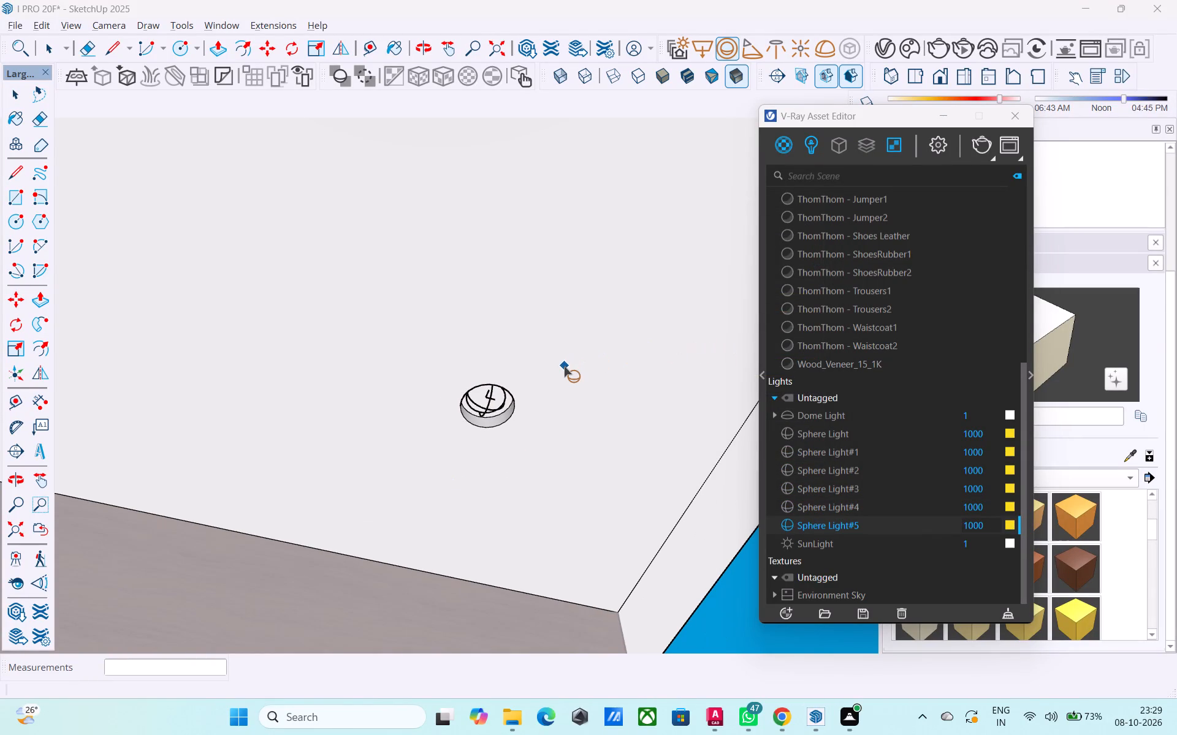
{"action": "left_click", "coordinate": [847, 415]}
{"action": "left_click", "coordinate": [848, 413]}
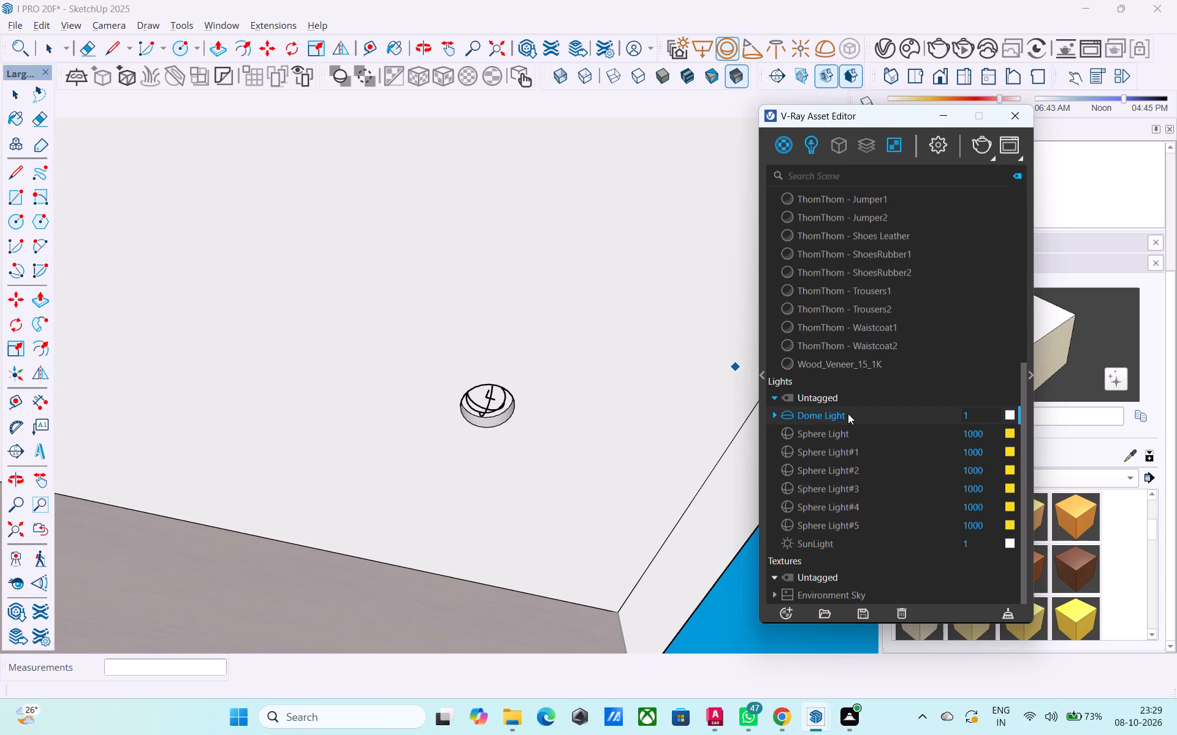
{"action": "left_click", "coordinate": [848, 413]}
{"action": "scroll", "coordinate": [629, 383], "scroll_direction": "down", "scroll_amount": 4}
{"action": "middle_click_drag", "start_coordinate": [621, 389], "coordinate": [617, 482]}
{"action": "scroll", "coordinate": [617, 475], "scroll_direction": "down", "scroll_amount": 5}
{"action": "middle_click_drag", "start_coordinate": [604, 436], "coordinate": [561, 650]}
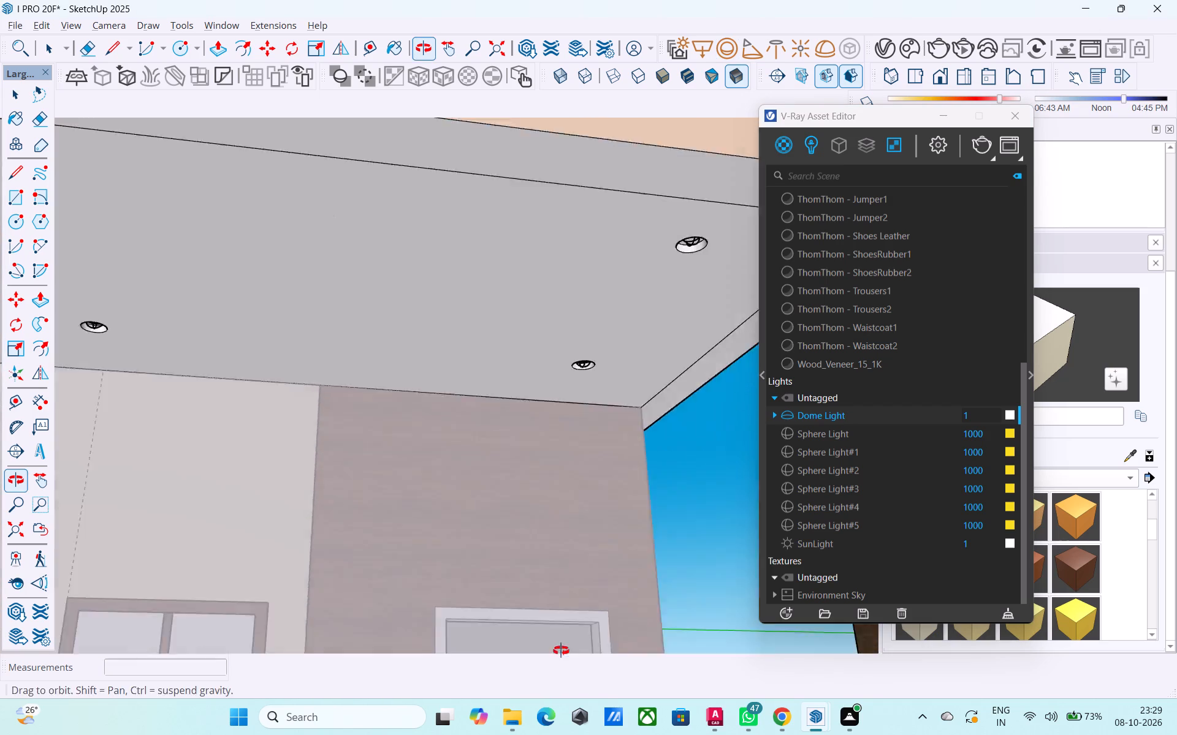
{"action": "middle_click_drag", "start_coordinate": [561, 650], "coordinate": [561, 662]}
{"action": "scroll", "coordinate": [592, 585], "scroll_direction": "down", "scroll_amount": 16}
{"action": "key", "text": "space"}
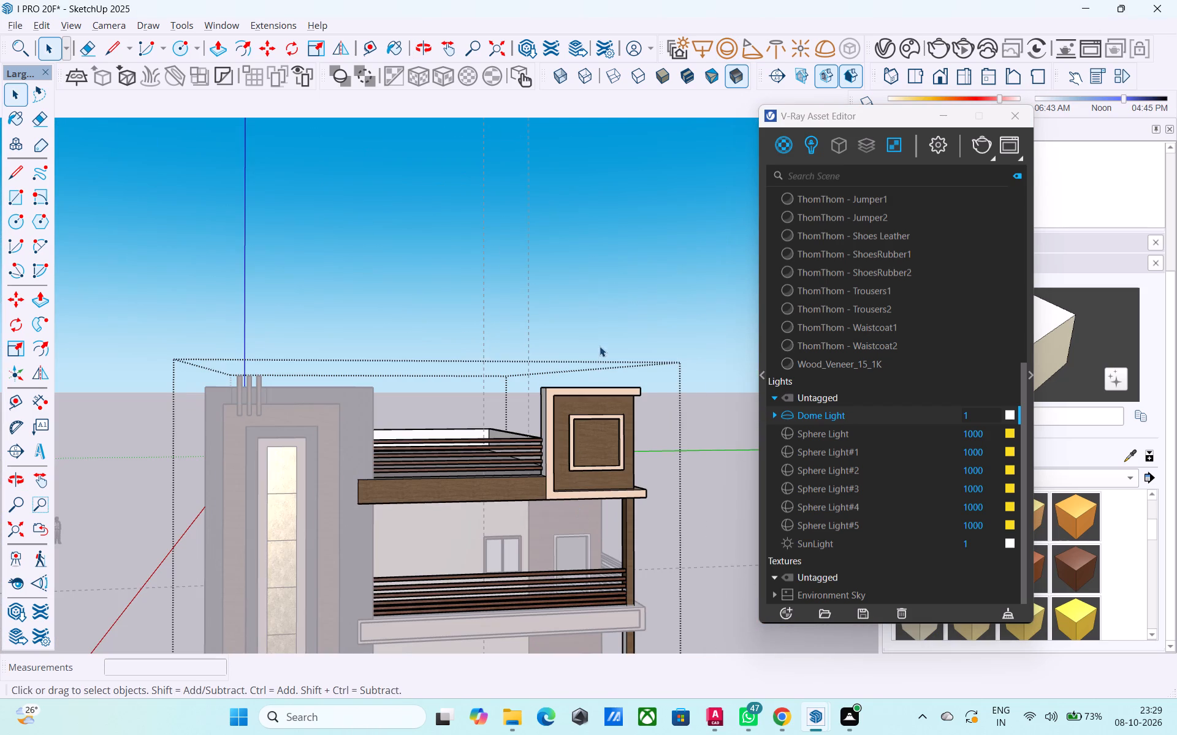
{"action": "left_click", "coordinate": [600, 349]}
{"action": "left_click", "coordinate": [698, 238]}
Render the whole front elevation in V-Ray from a low, slightly angled viewpoint that shows the upper balcony's ceiling lights.
{"action": "left_click_drag", "start_coordinate": [881, 118], "coordinate": [887, 116]}
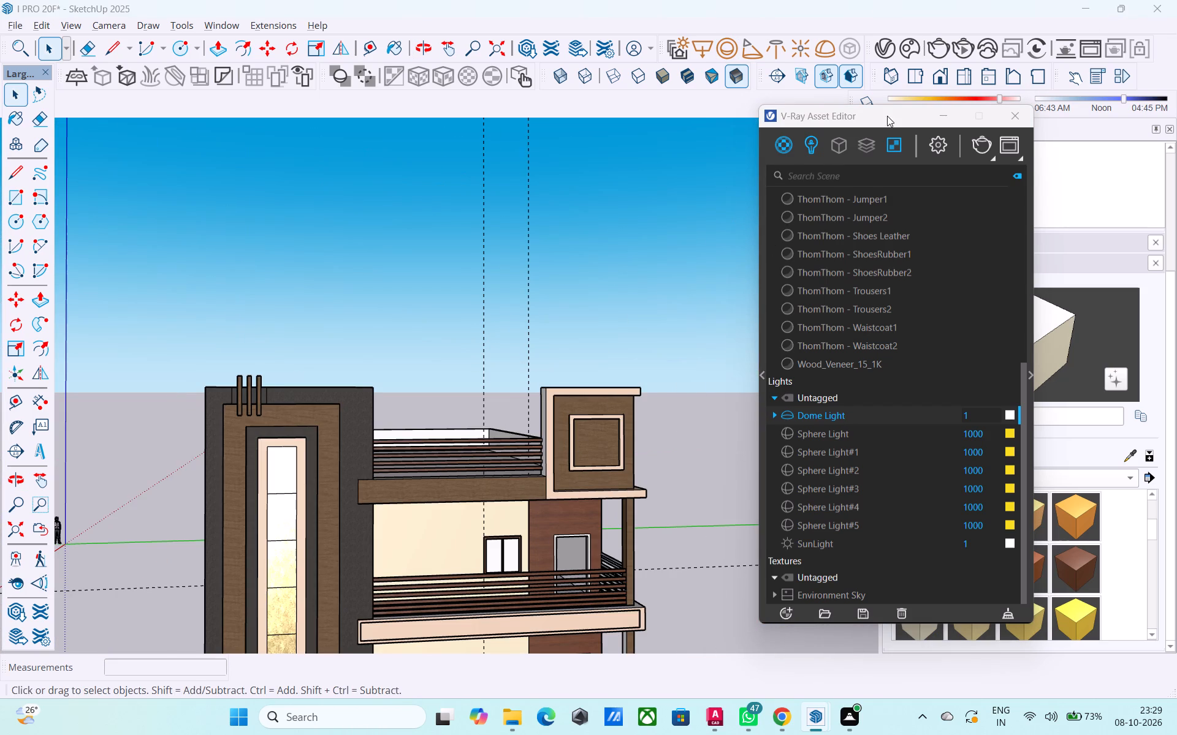
{"action": "left_click_drag", "start_coordinate": [887, 116], "coordinate": [964, 66]}
{"action": "middle_click_drag", "start_coordinate": [528, 353], "coordinate": [537, 193], "text": "shift"}
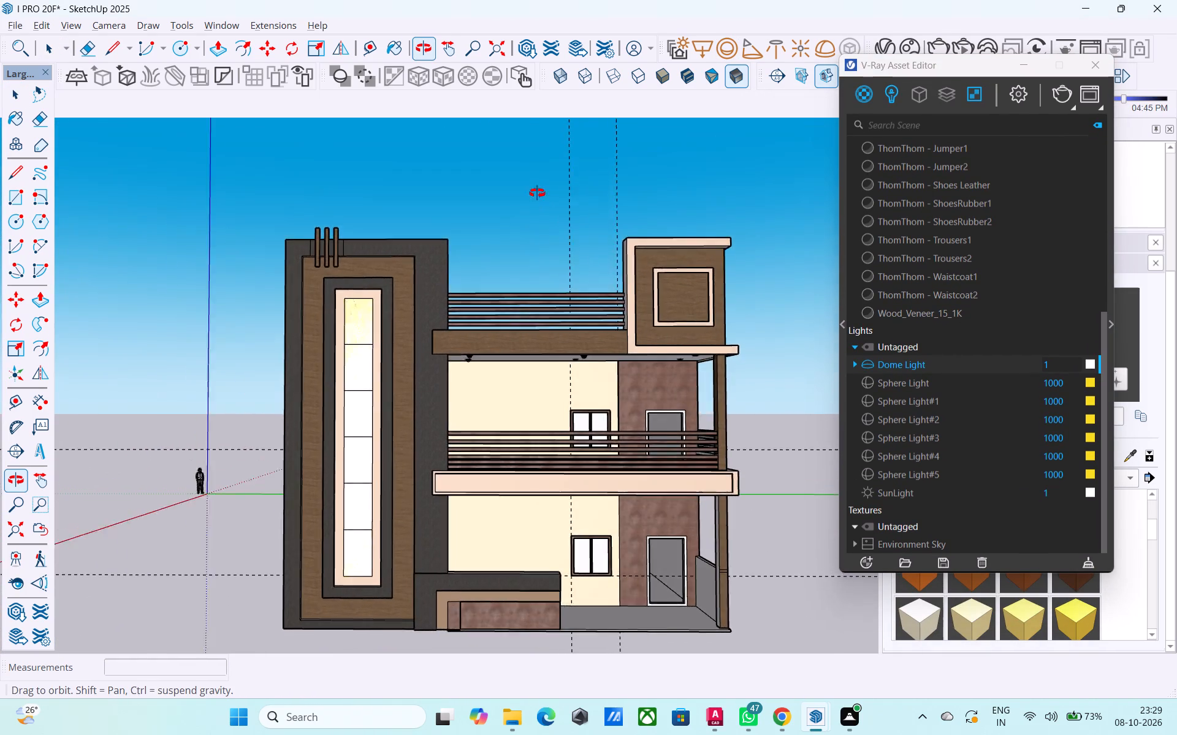
{"action": "middle_click_drag", "start_coordinate": [537, 193], "coordinate": [525, 188], "text": "shift"}
{"action": "middle_click_drag", "start_coordinate": [578, 333], "coordinate": [558, 284], "text": "shift"}
{"action": "middle_click_drag", "start_coordinate": [562, 316], "coordinate": [578, 307], "text": "shift"}
{"action": "middle_click_drag", "start_coordinate": [586, 407], "coordinate": [598, 393]}
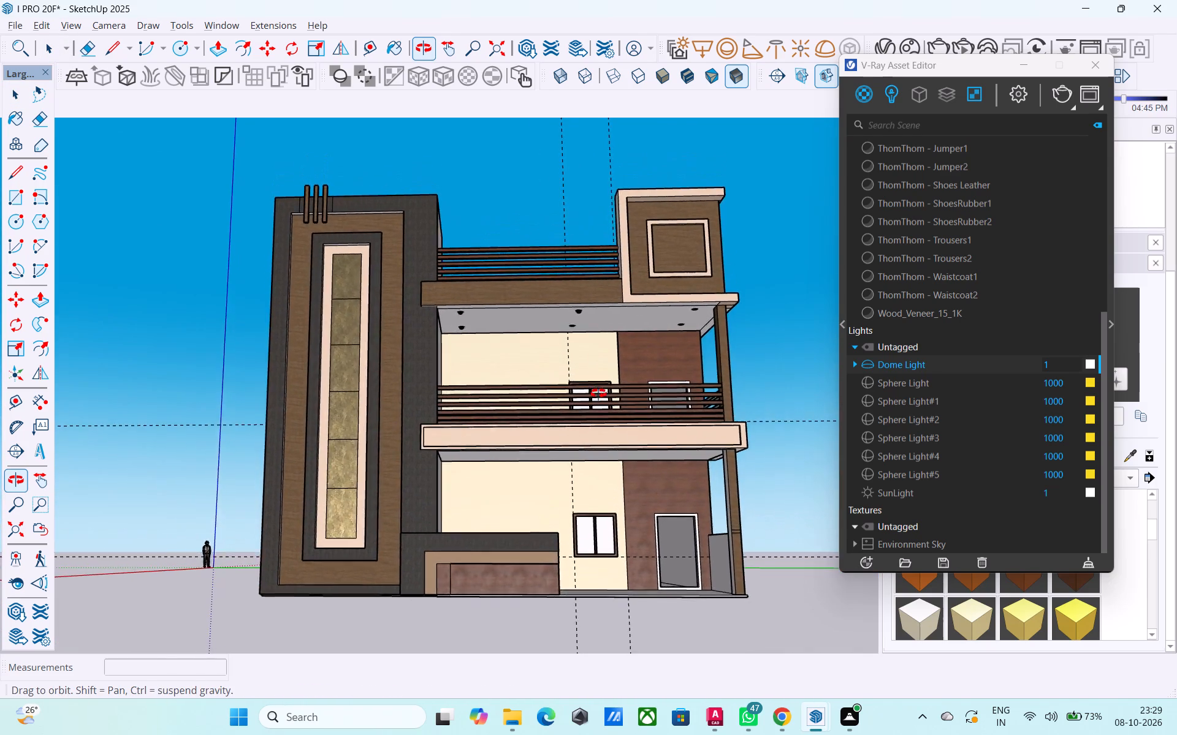
{"action": "middle_click_drag", "start_coordinate": [598, 393], "coordinate": [519, 421]}
{"action": "scroll", "coordinate": [608, 430], "scroll_direction": "up", "scroll_amount": 1}
{"action": "middle_click_drag", "start_coordinate": [584, 405], "coordinate": [558, 413]}
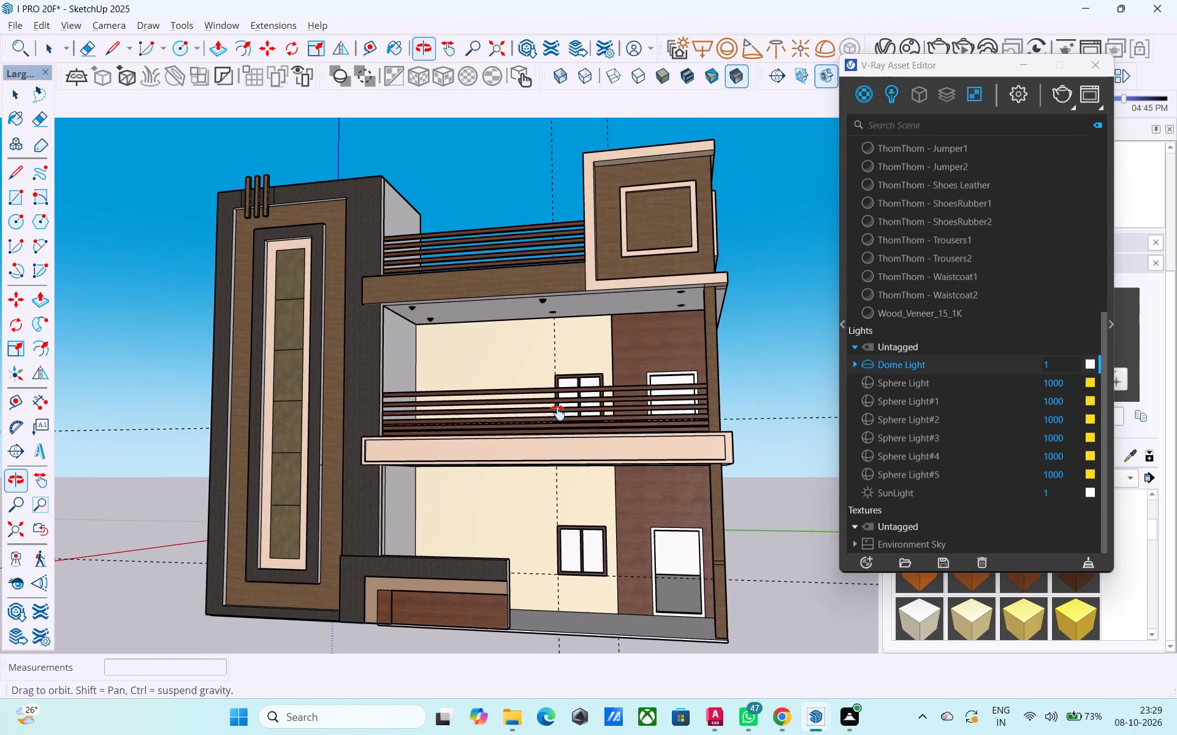
{"action": "middle_click_drag", "start_coordinate": [558, 413], "coordinate": [577, 413]}
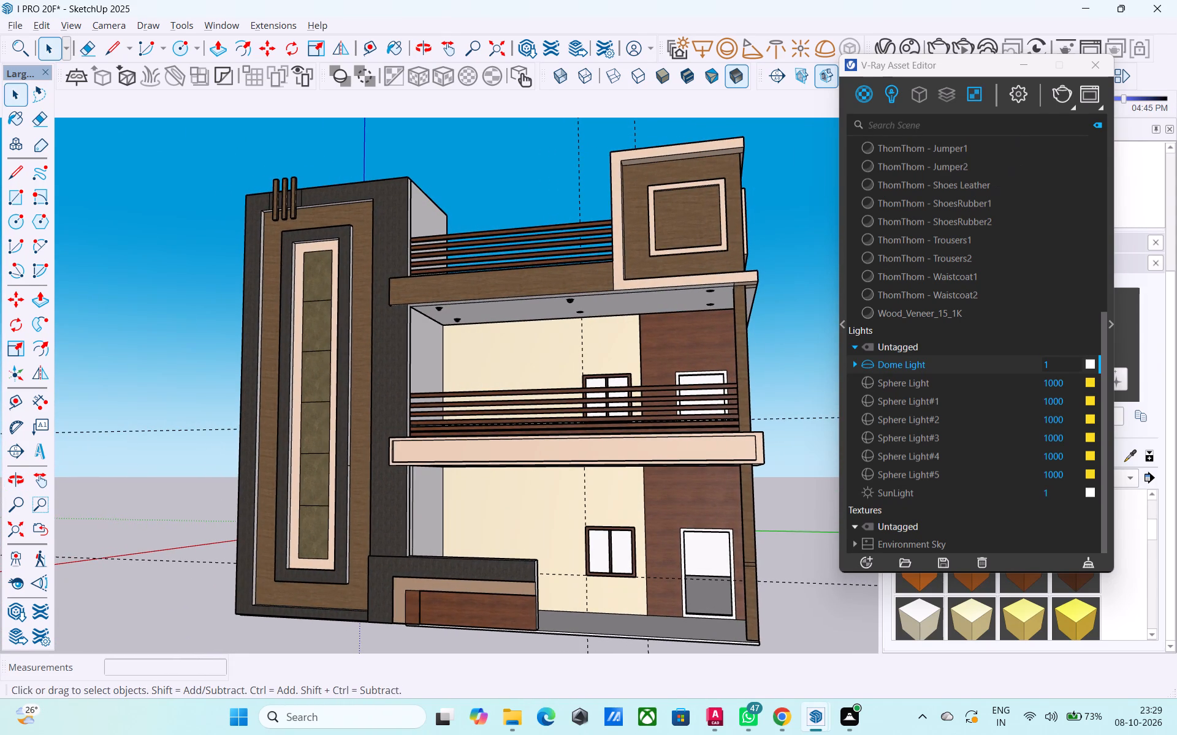
{"action": "left_click", "coordinate": [1053, 91]}
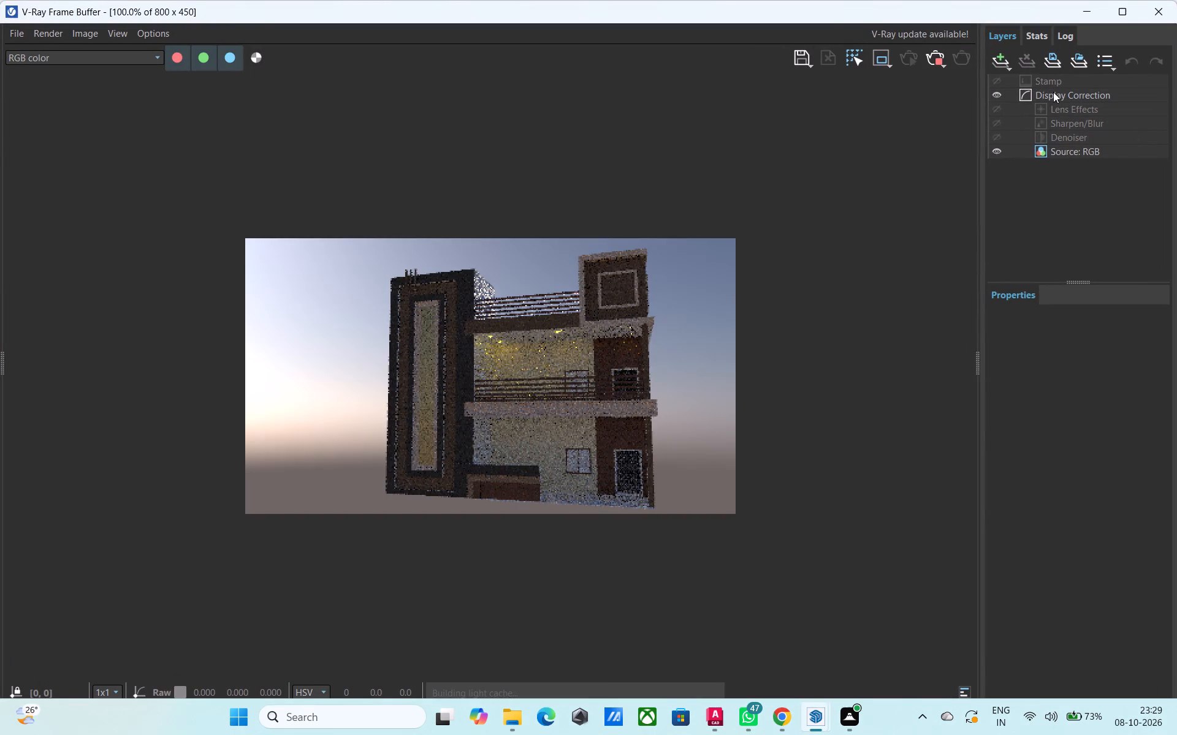
Examine the glow of the balcony ceiling lights in the render, up close and across the whole facade.
{"action": "scroll", "coordinate": [547, 341], "scroll_direction": "up", "scroll_amount": 3}
{"action": "scroll", "coordinate": [547, 341], "scroll_direction": "down", "scroll_amount": 1}
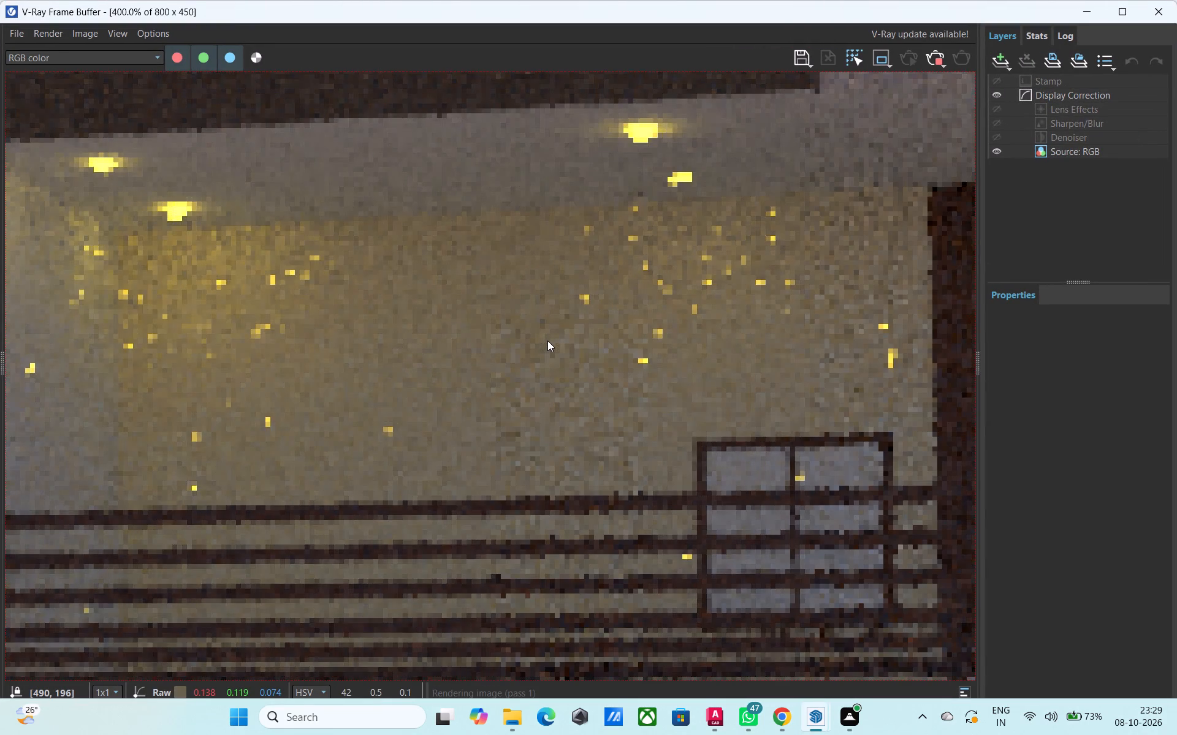
{"action": "scroll", "coordinate": [547, 341], "scroll_direction": "down", "scroll_amount": 1}
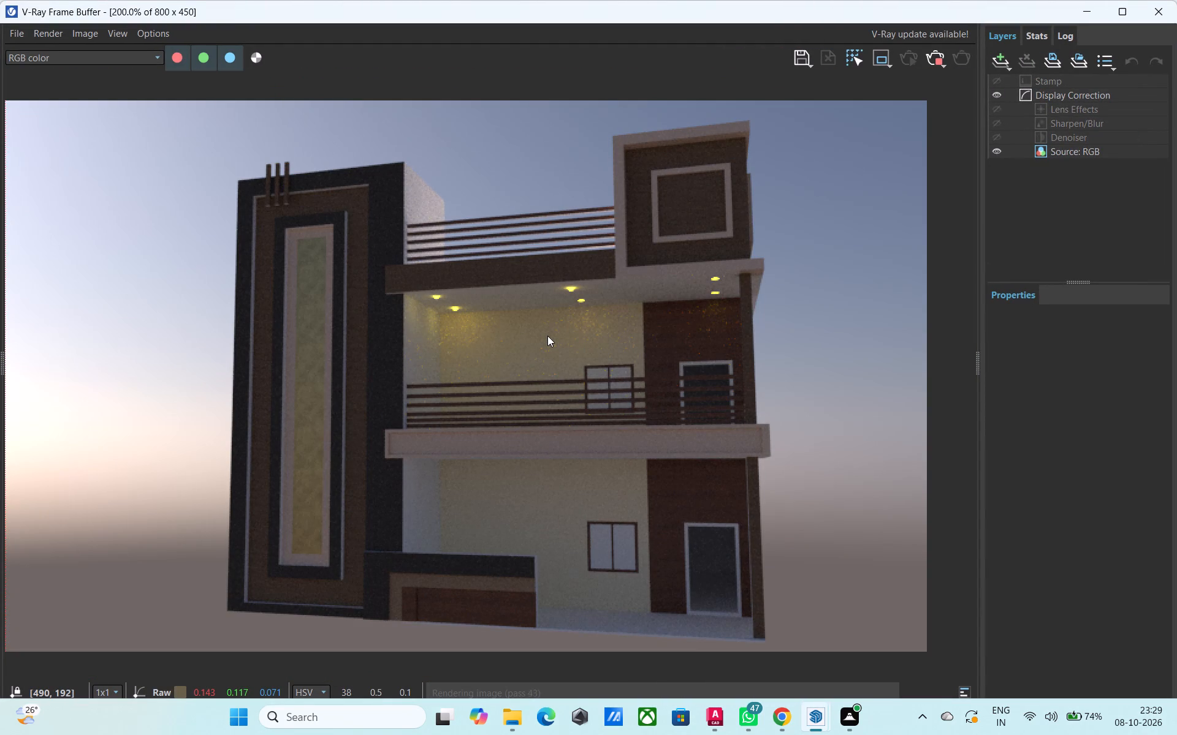
{"action": "middle_click_drag", "start_coordinate": [696, 338], "coordinate": [734, 362]}
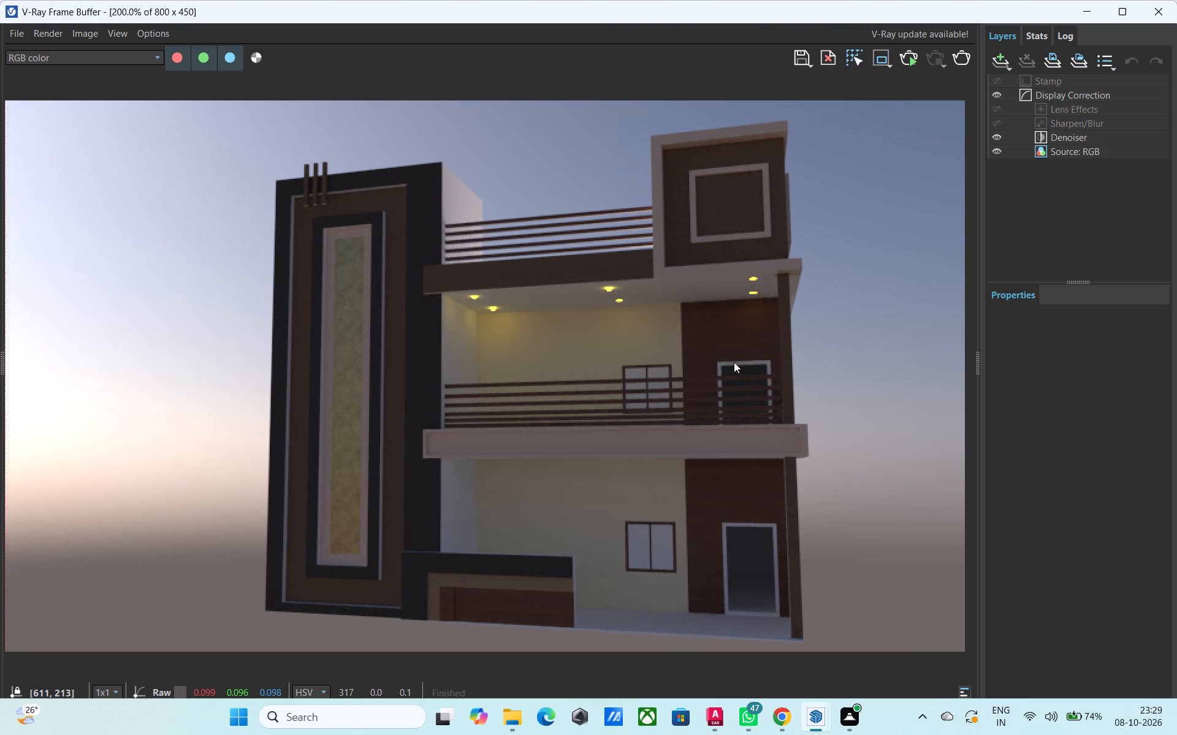
{"action": "middle_click_drag", "start_coordinate": [734, 362], "coordinate": [703, 362]}
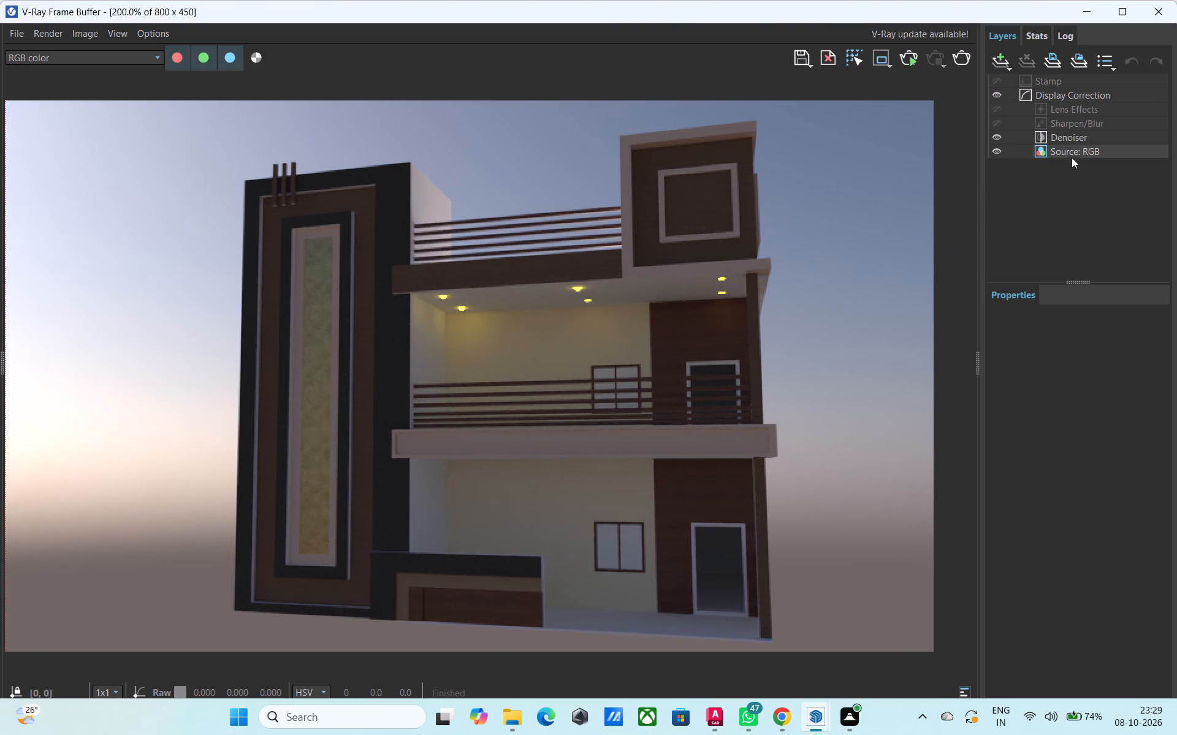
{"action": "left_click", "coordinate": [1089, 8]}
Set the intensities of Sphere Light, Sphere Light#1 and Sphere Light#2 to 2000.
{"action": "middle_click_drag", "start_coordinate": [733, 324], "coordinate": [736, 325]}
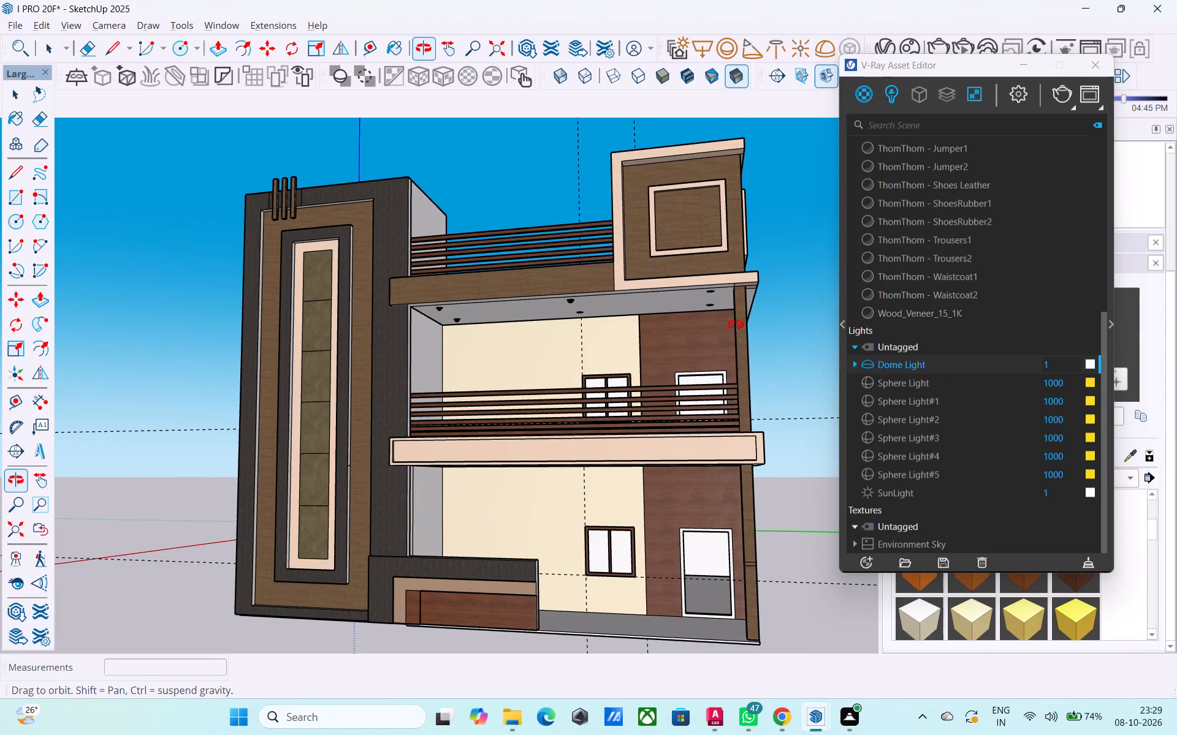
{"action": "middle_click_drag", "start_coordinate": [736, 325], "coordinate": [750, 328]}
{"action": "left_click_drag", "start_coordinate": [1068, 386], "coordinate": [1040, 386]}
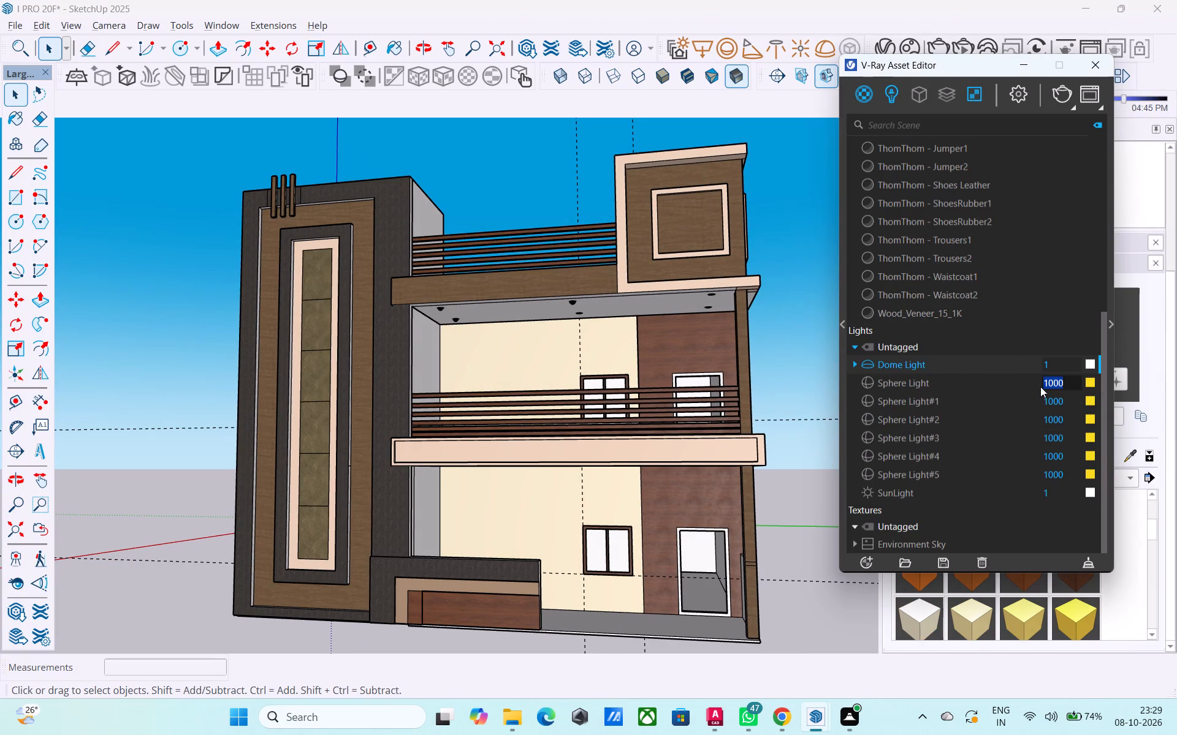
{"action": "scroll", "coordinate": [1045, 380], "scroll_direction": "up", "scroll_amount": 2}
{"action": "scroll", "coordinate": [1049, 388], "scroll_direction": "down", "scroll_amount": 4}
{"action": "left_click", "coordinate": [1044, 384]}
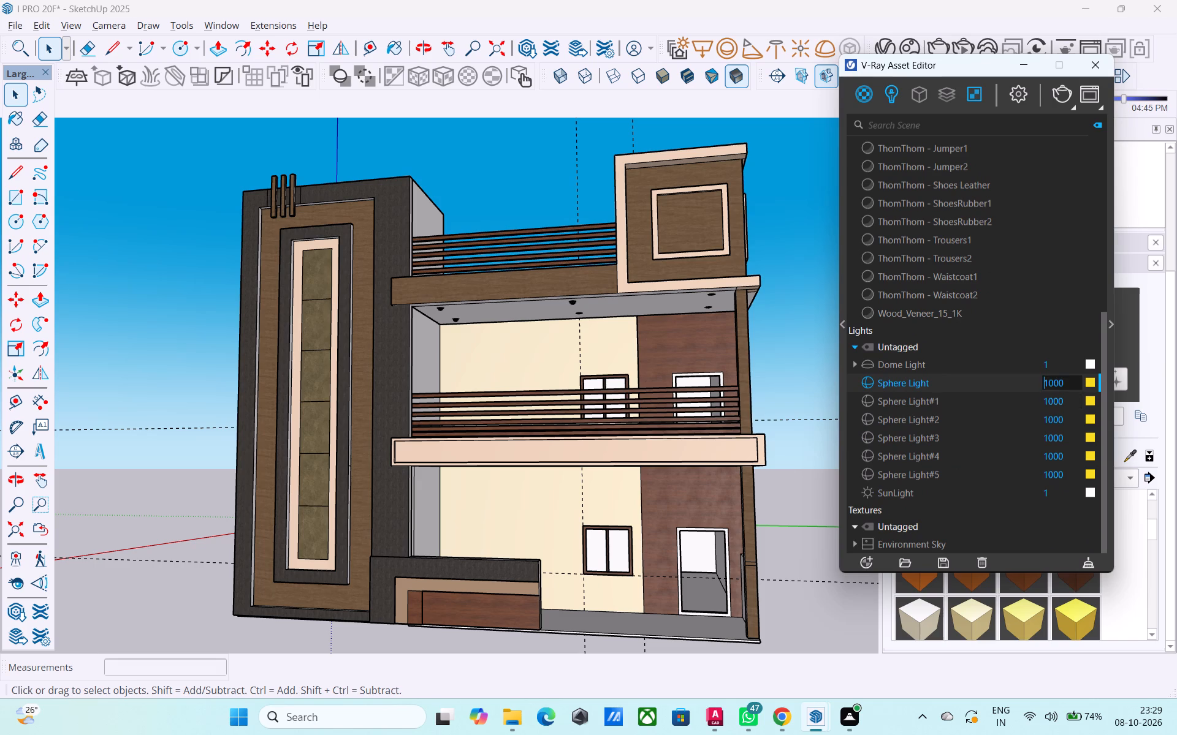
{"action": "left_click", "coordinate": [1046, 385]}
{"action": "key", "text": "BackSpace"}
{"action": "key", "text": "2"}
{"action": "scroll", "coordinate": [1047, 399], "scroll_direction": "up", "scroll_amount": 1}
{"action": "scroll", "coordinate": [1048, 401], "scroll_direction": "down", "scroll_amount": 3}
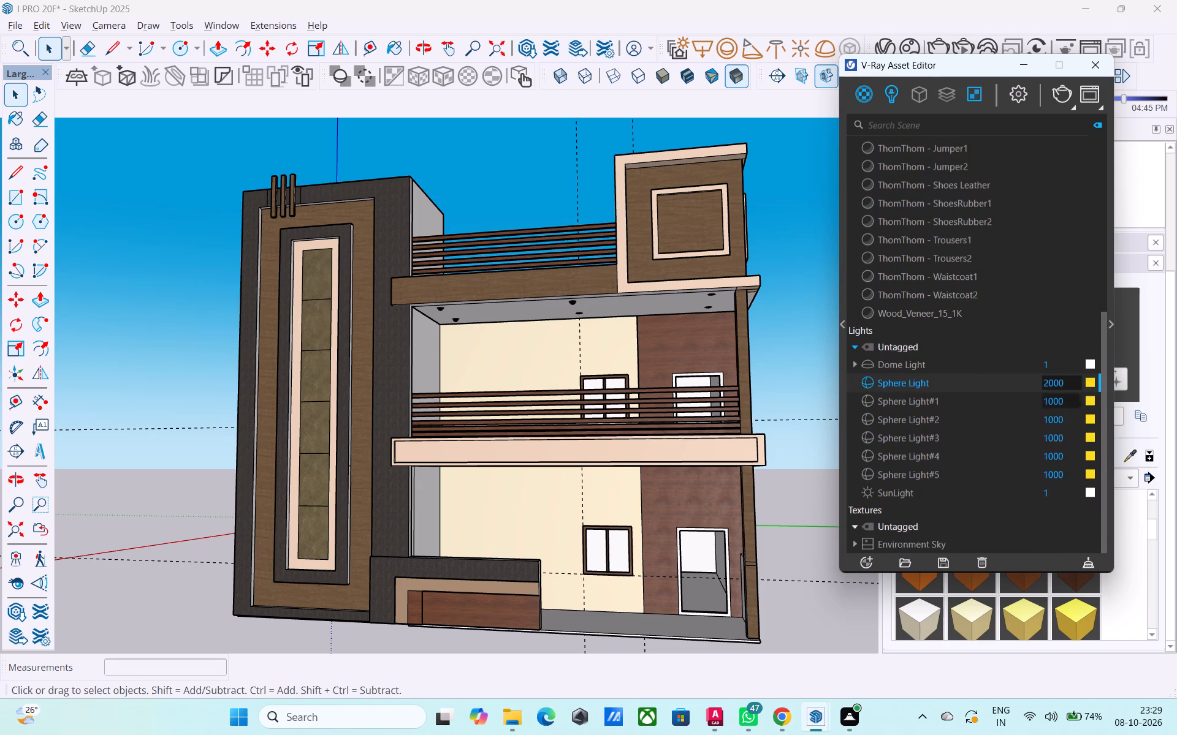
{"action": "left_click", "coordinate": [1049, 402]}
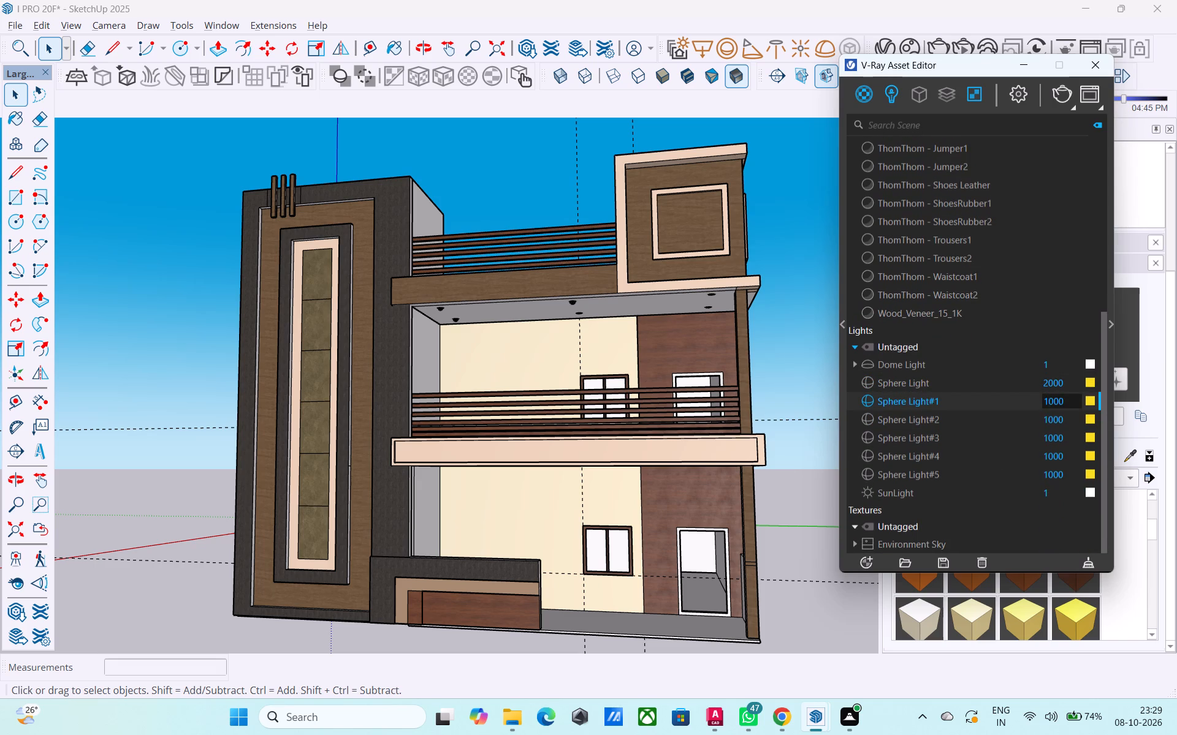
{"action": "key", "text": "BackSpace"}
{"action": "key", "text": "2"}
{"action": "left_click", "coordinate": [1048, 415]}
{"action": "key", "text": "BackSpace"}
{"action": "key", "text": "2"}
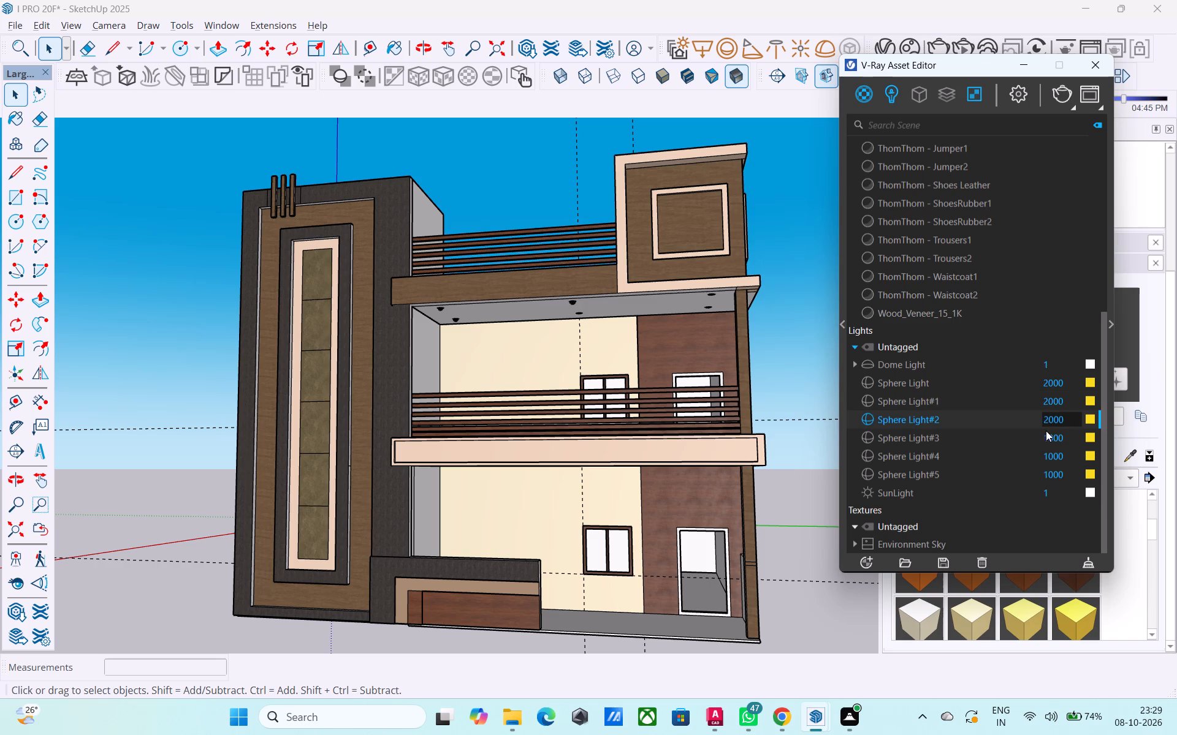
Set the intensities of Sphere Light#3, Sphere Light#4 and Sphere Light#5 to 2000.
{"action": "left_click", "coordinate": [1048, 437]}
{"action": "key", "text": "BackSpace"}
{"action": "key", "text": "2"}
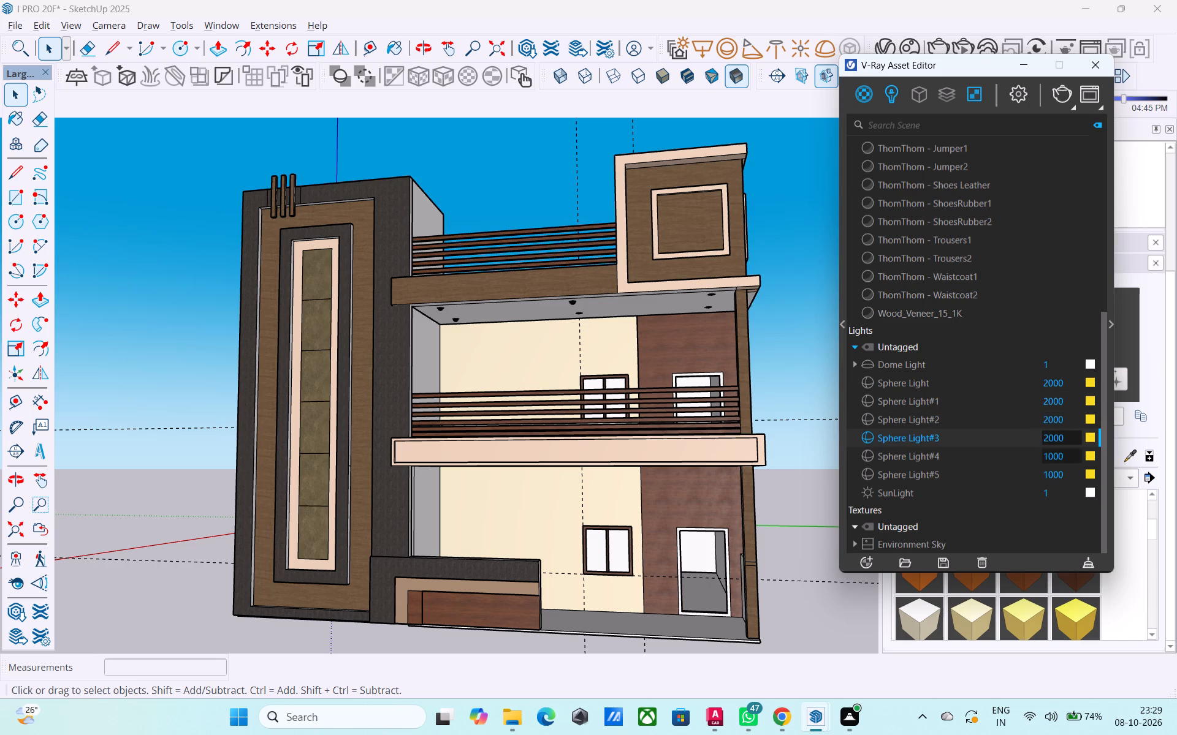
{"action": "left_click", "coordinate": [1048, 454]}
{"action": "key", "text": "BackSpace"}
{"action": "key", "text": "2"}
{"action": "left_click", "coordinate": [1047, 472]}
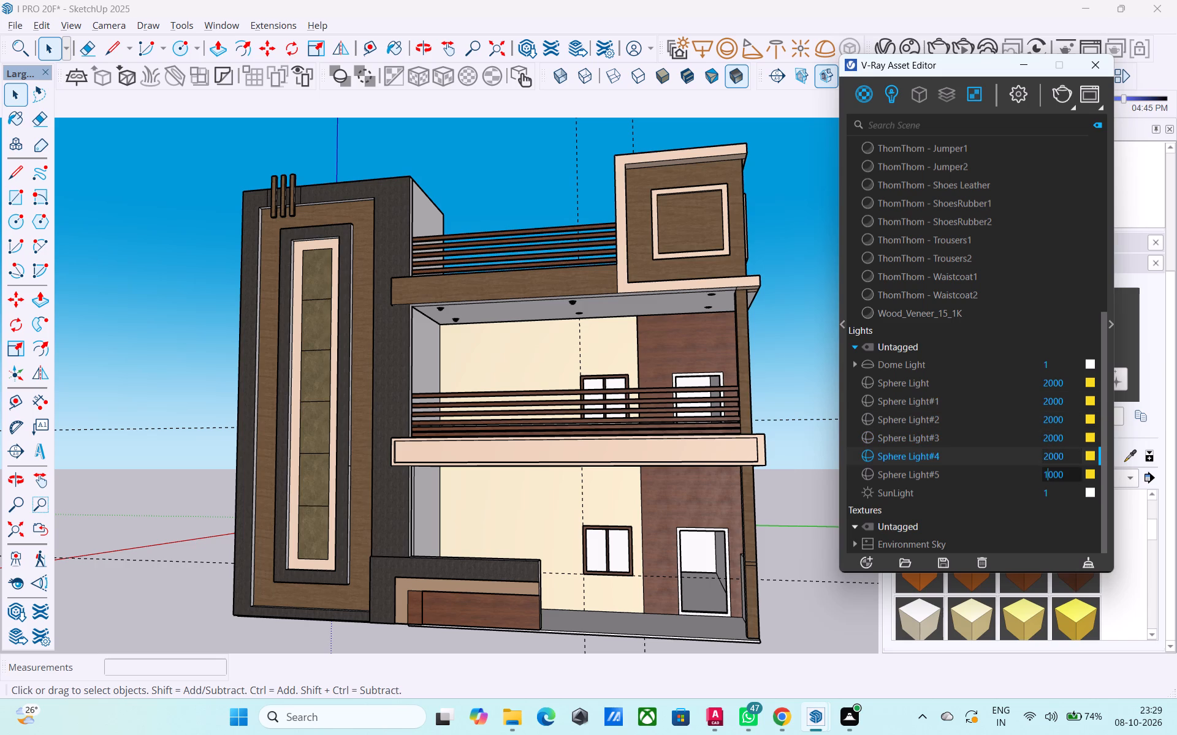
{"action": "key", "text": "BackSpace"}
{"action": "key", "text": "2"}
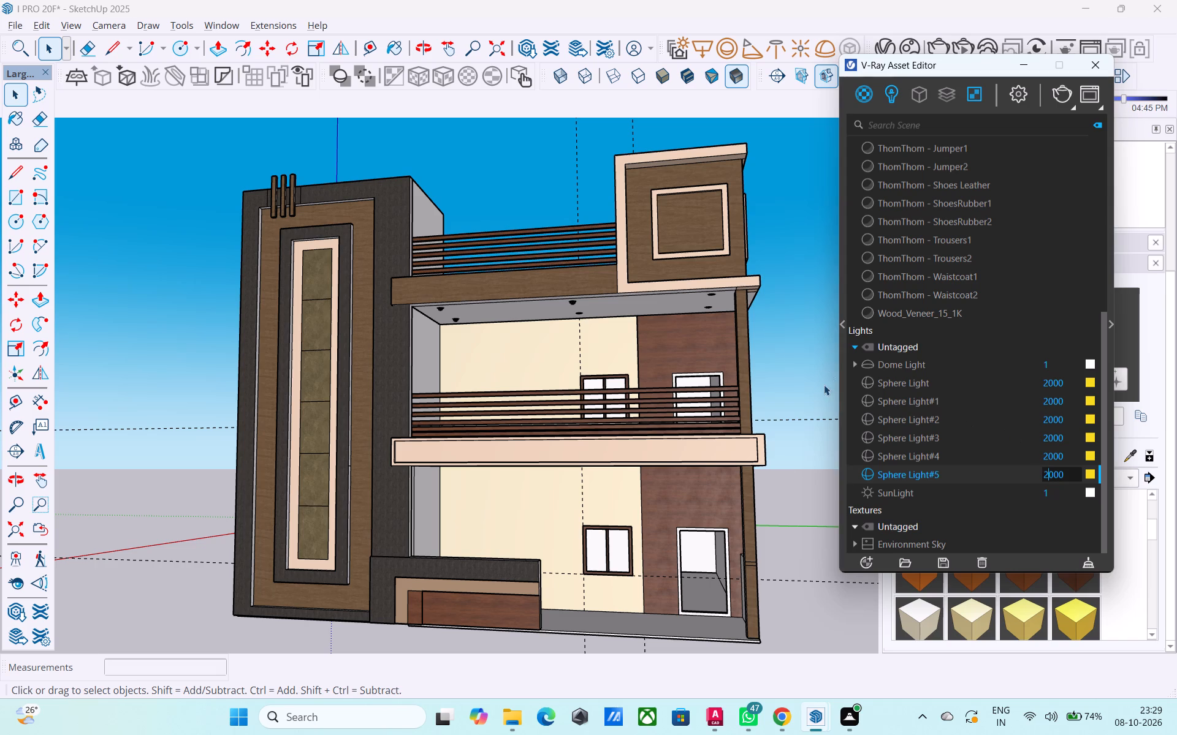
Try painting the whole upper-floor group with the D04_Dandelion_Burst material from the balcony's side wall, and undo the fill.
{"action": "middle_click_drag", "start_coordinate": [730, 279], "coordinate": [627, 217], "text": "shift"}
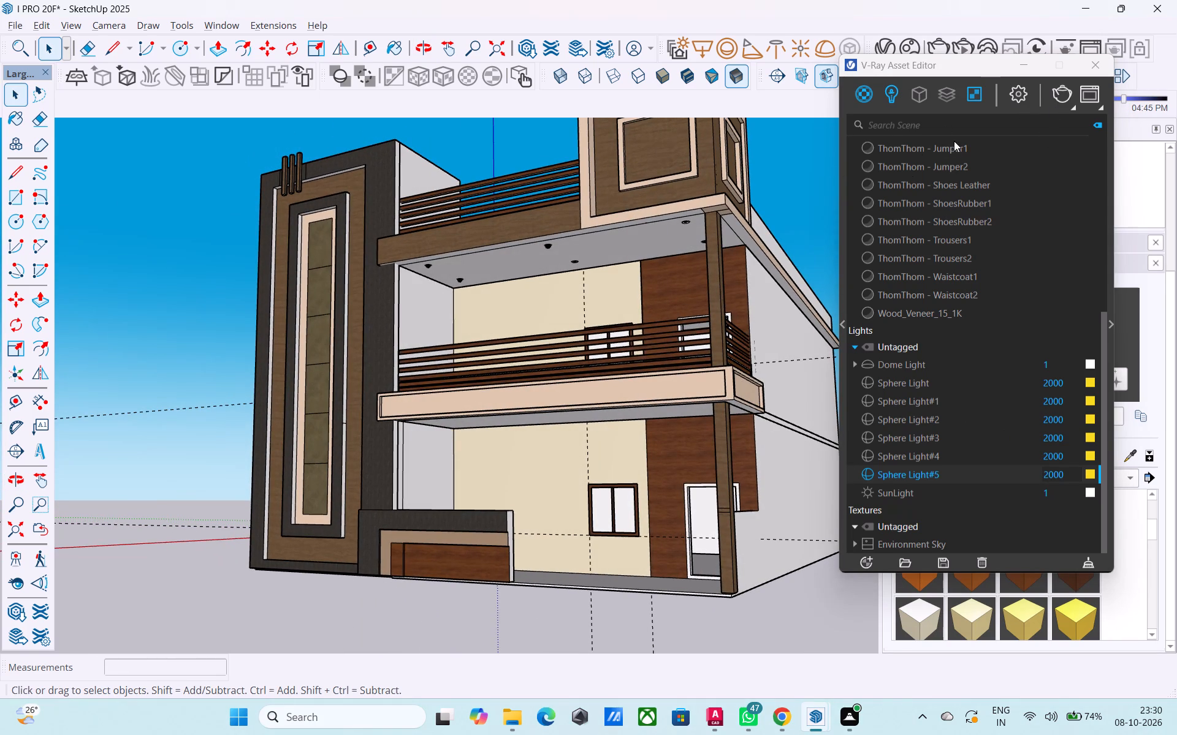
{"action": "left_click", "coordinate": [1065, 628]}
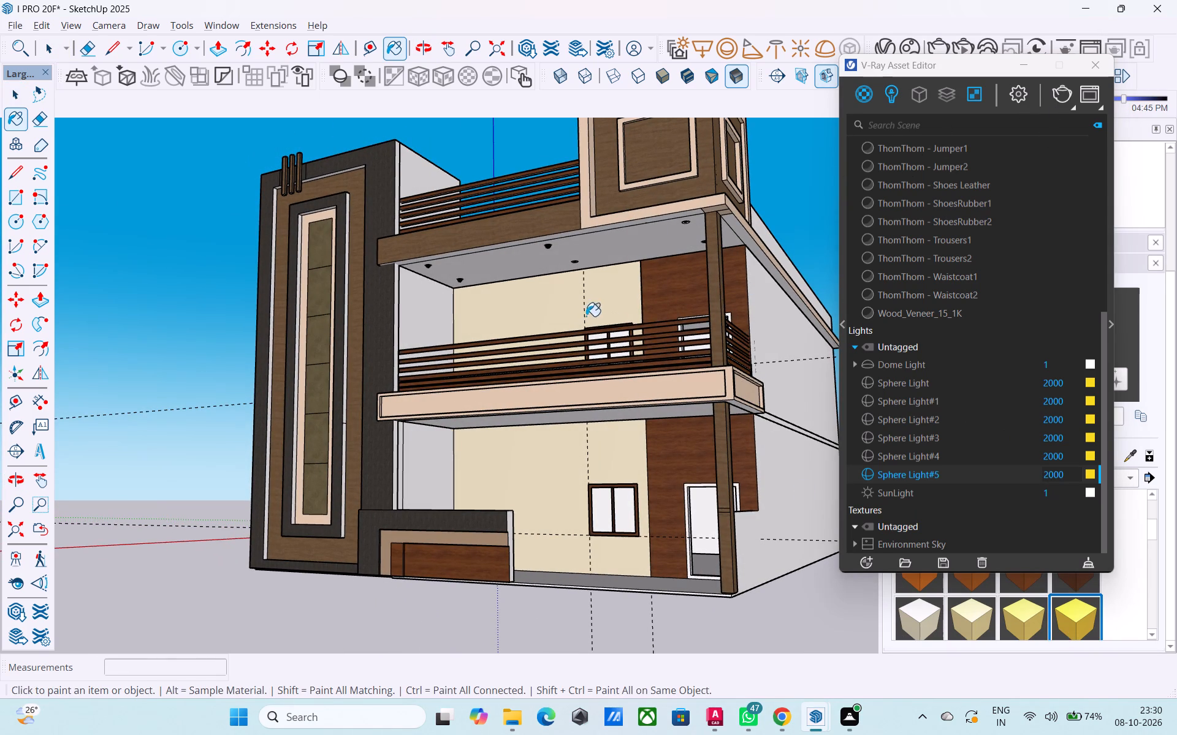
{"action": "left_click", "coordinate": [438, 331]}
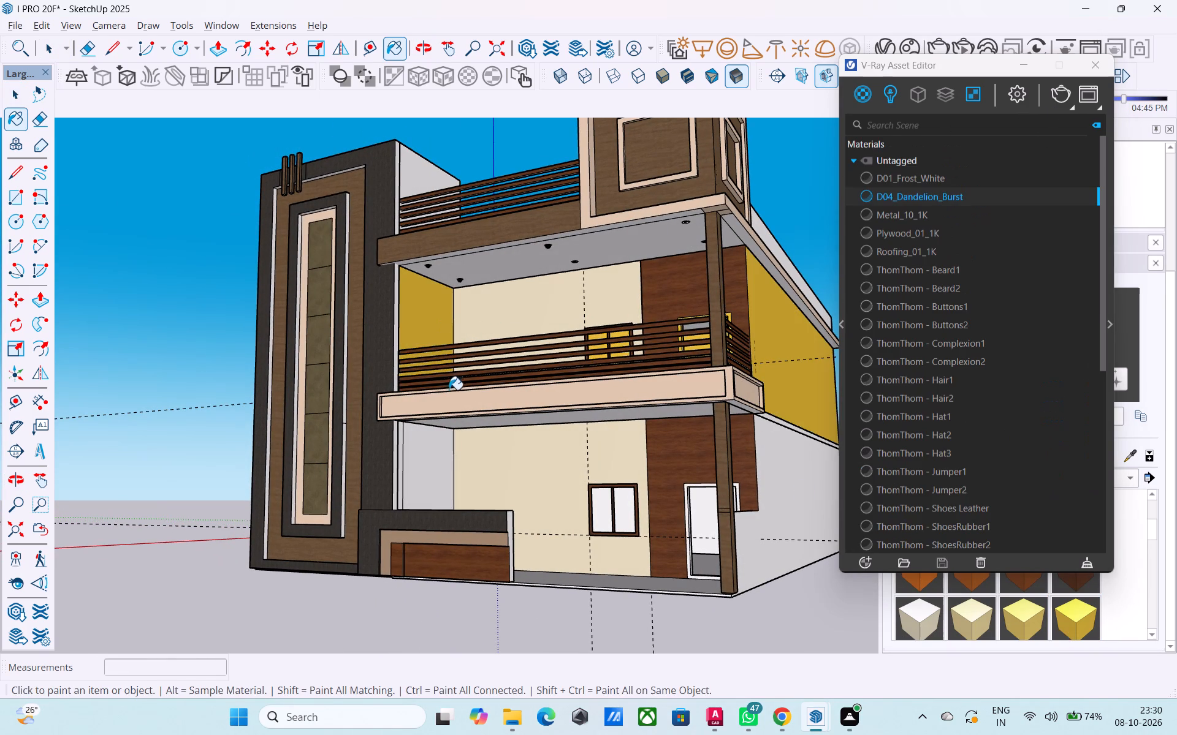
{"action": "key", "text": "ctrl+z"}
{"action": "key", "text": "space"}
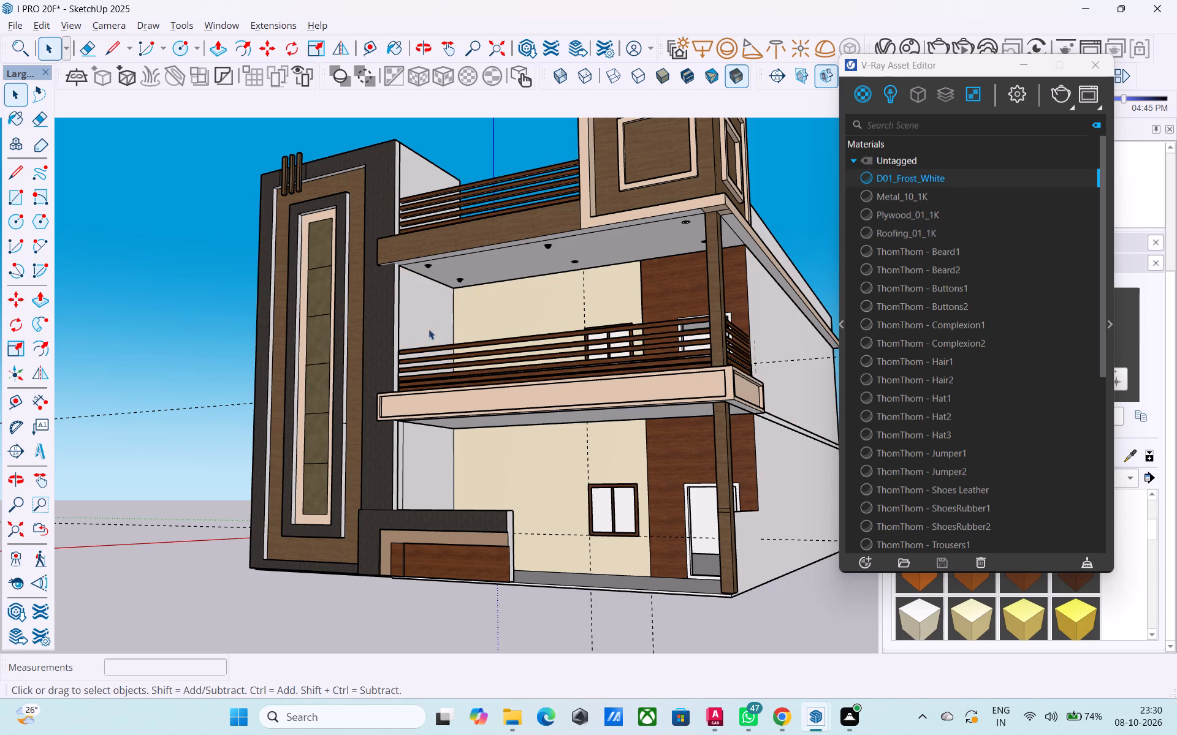
Inside the upper-floor group, draw a 12' by 8' 9" rectangle over the balcony's inner side wall beside the tower.
{"action": "double_click", "coordinate": [416, 324]}
{"action": "left_click", "coordinate": [416, 324]}
{"action": "left_click", "coordinate": [416, 324]}
{"action": "middle_click_drag", "start_coordinate": [422, 314], "coordinate": [392, 374]}
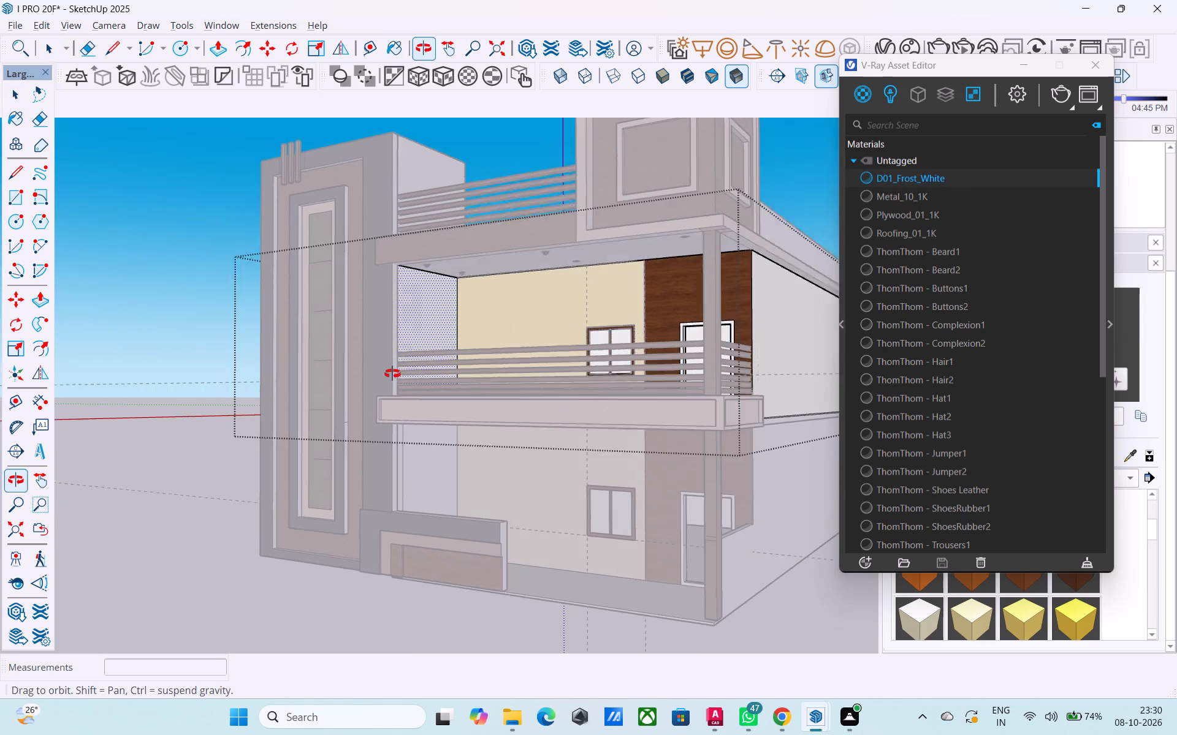
{"action": "middle_click_drag", "start_coordinate": [392, 374], "coordinate": [391, 375]}
{"action": "key", "text": "r"}
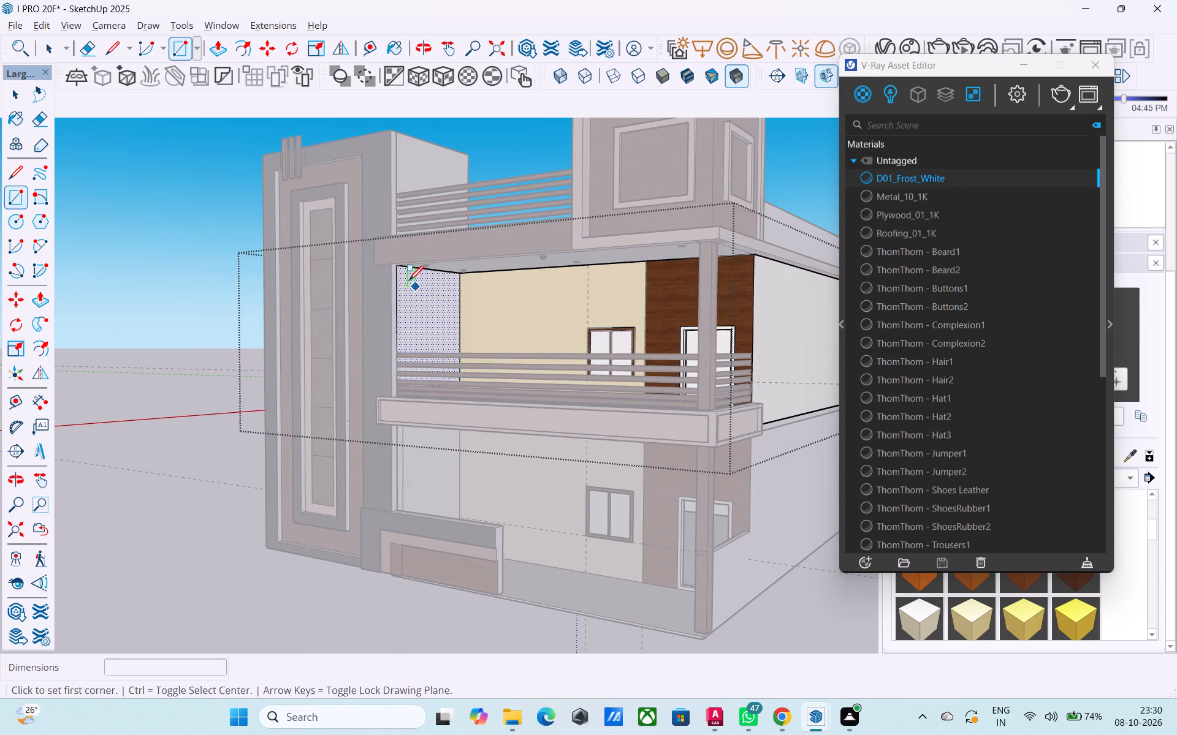
{"action": "left_click", "coordinate": [398, 274]}
{"action": "middle_click_drag", "start_coordinate": [429, 307], "coordinate": [389, 516]}
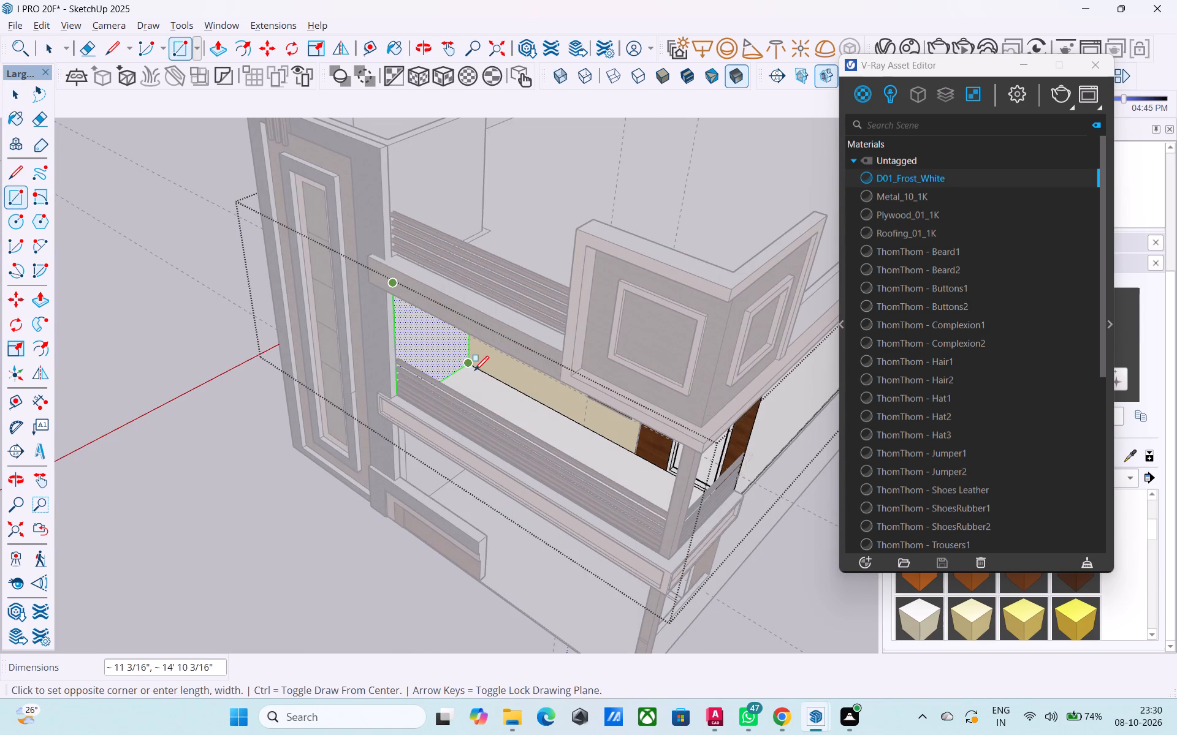
{"action": "left_click", "coordinate": [474, 371]}
Paint the upper balcony's inner side wall beside the tower with the D03_Lemon_Mist material.
{"action": "left_click", "coordinate": [1015, 614]}
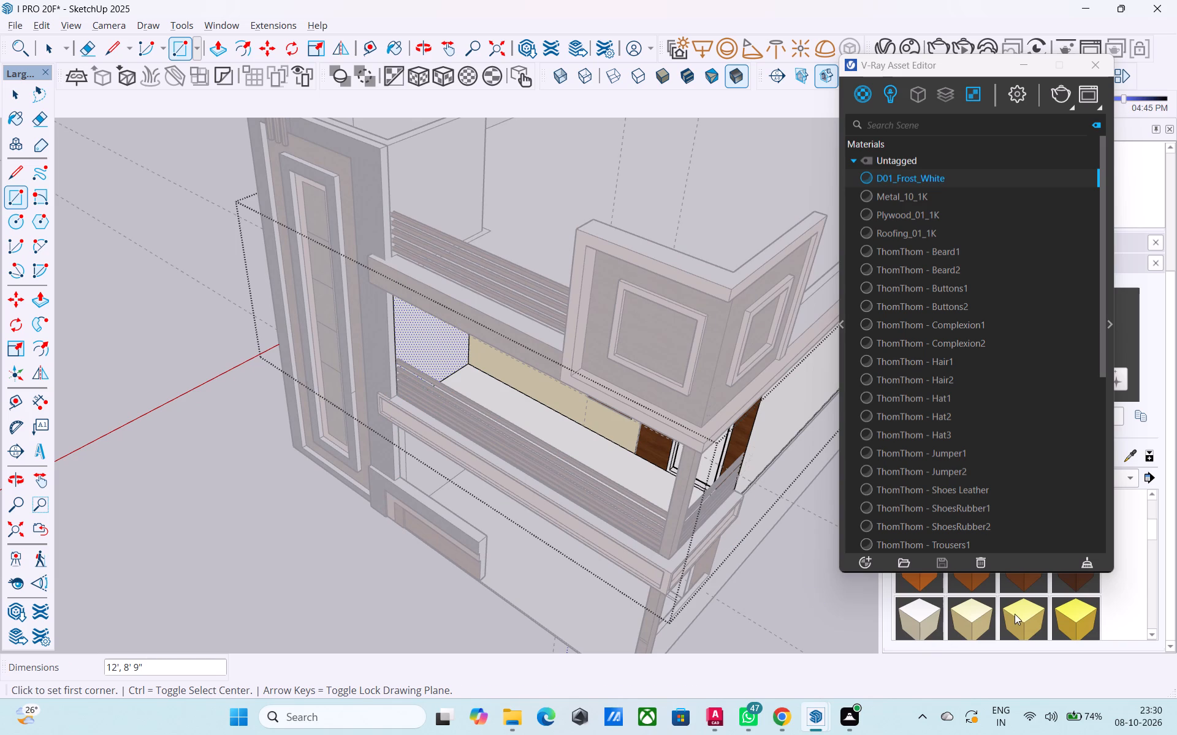
{"action": "left_click", "coordinate": [417, 352]}
{"action": "middle_click_drag", "start_coordinate": [455, 491], "coordinate": [543, 311]}
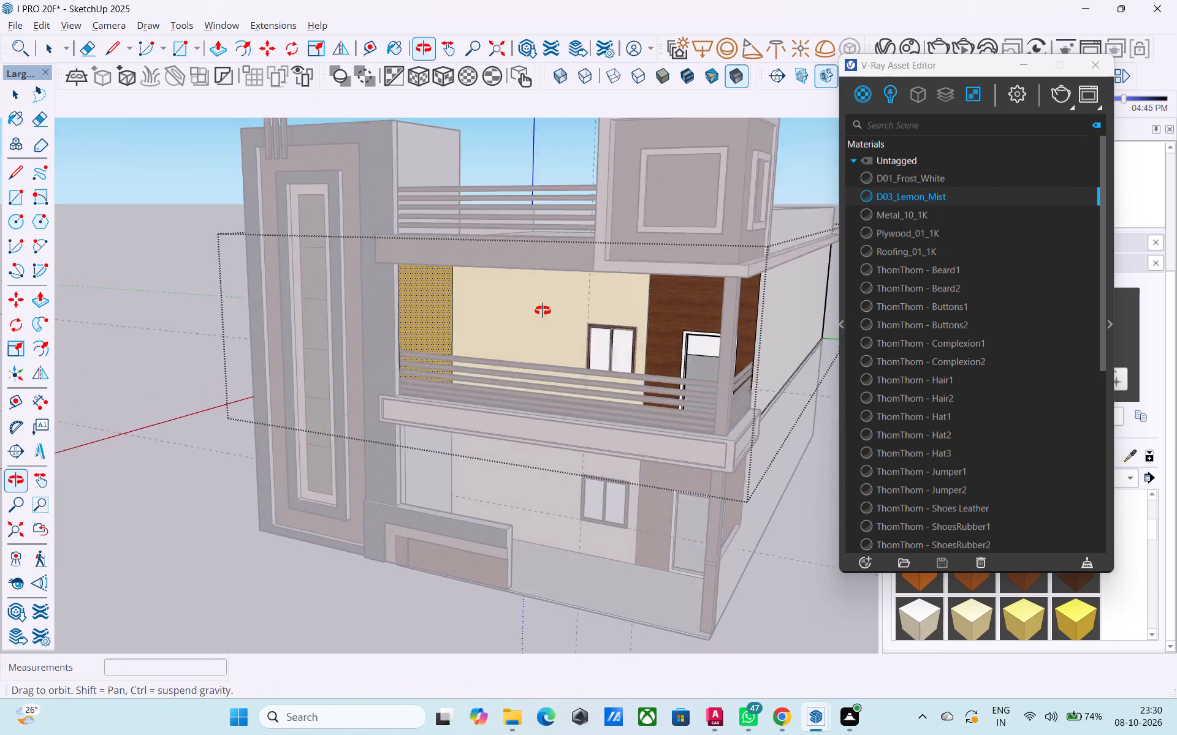
{"action": "middle_click_drag", "start_coordinate": [543, 311], "coordinate": [545, 308]}
{"action": "middle_click_drag", "start_coordinate": [515, 352], "coordinate": [533, 267]}
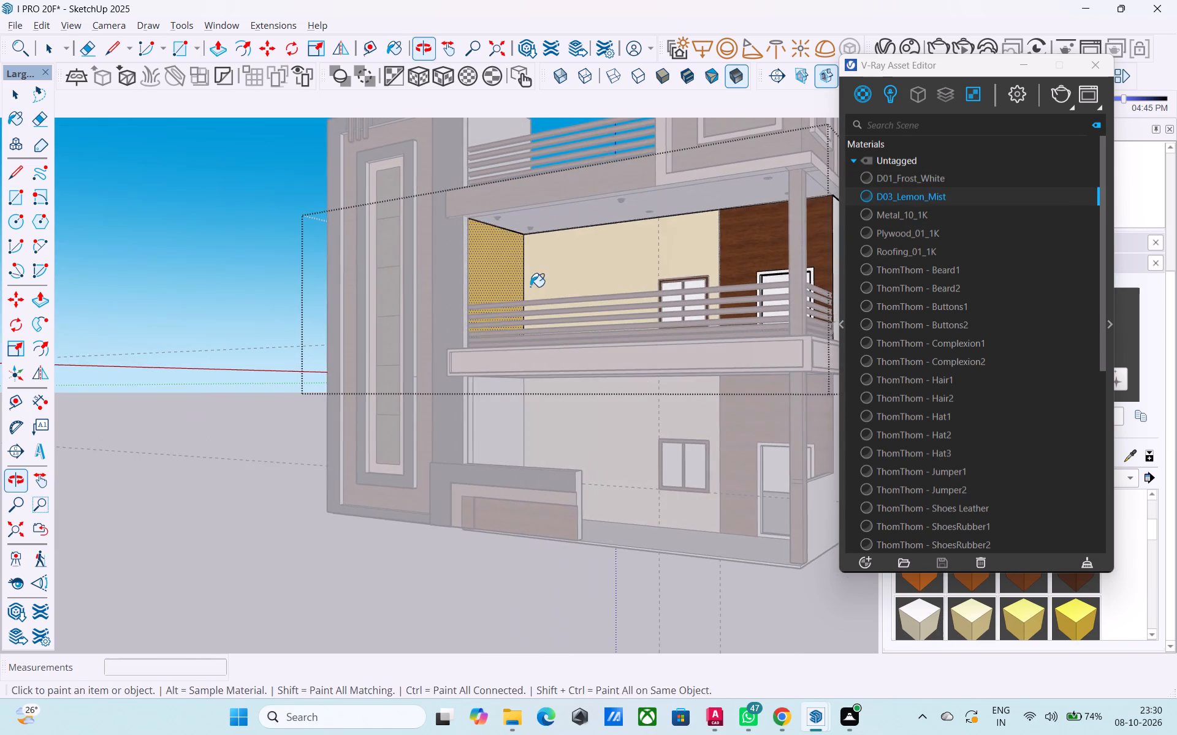
{"action": "middle_click_drag", "start_coordinate": [532, 367], "coordinate": [499, 348]}
{"action": "middle_click_drag", "start_coordinate": [476, 381], "coordinate": [423, 375]}
{"action": "key", "text": "space"}
Inside the ground-floor group, paint the porch's side wall beside the tower with D03_Lemon_Mist and leave the group.
{"action": "middle_click_drag", "start_coordinate": [457, 386], "coordinate": [427, 380]}
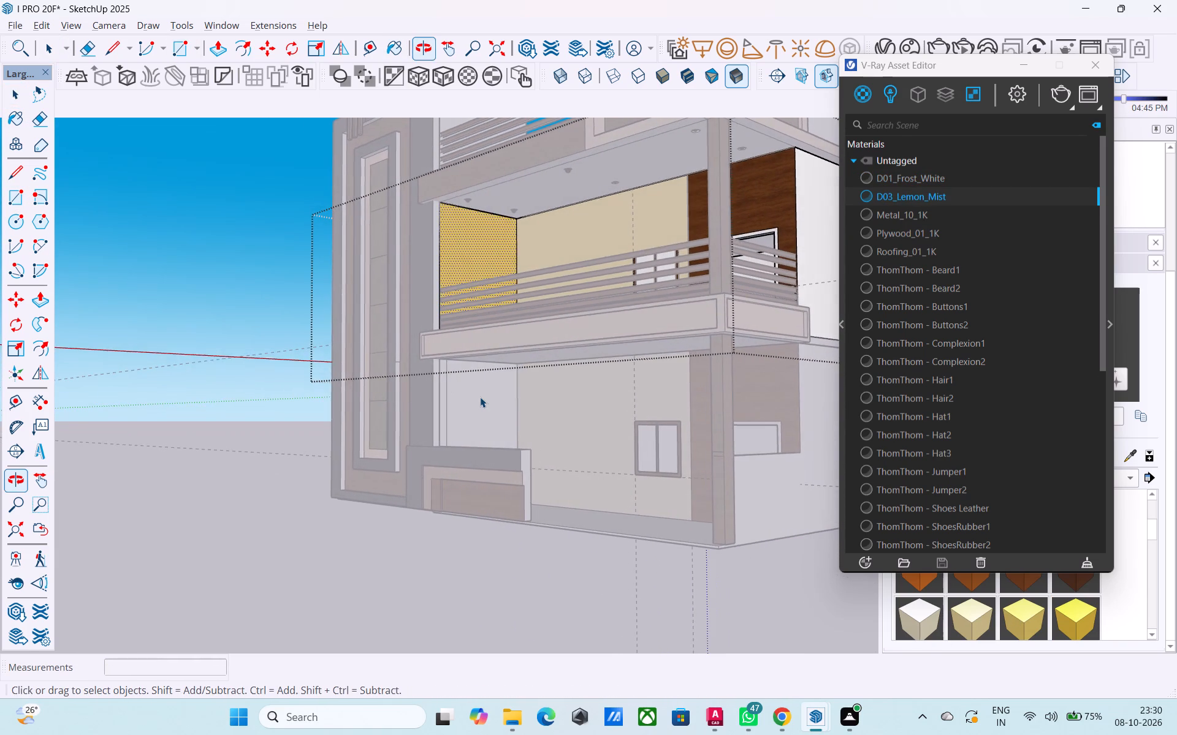
{"action": "left_click", "coordinate": [481, 397]}
{"action": "triple_click", "coordinate": [481, 397]}
{"action": "left_click", "coordinate": [476, 396]}
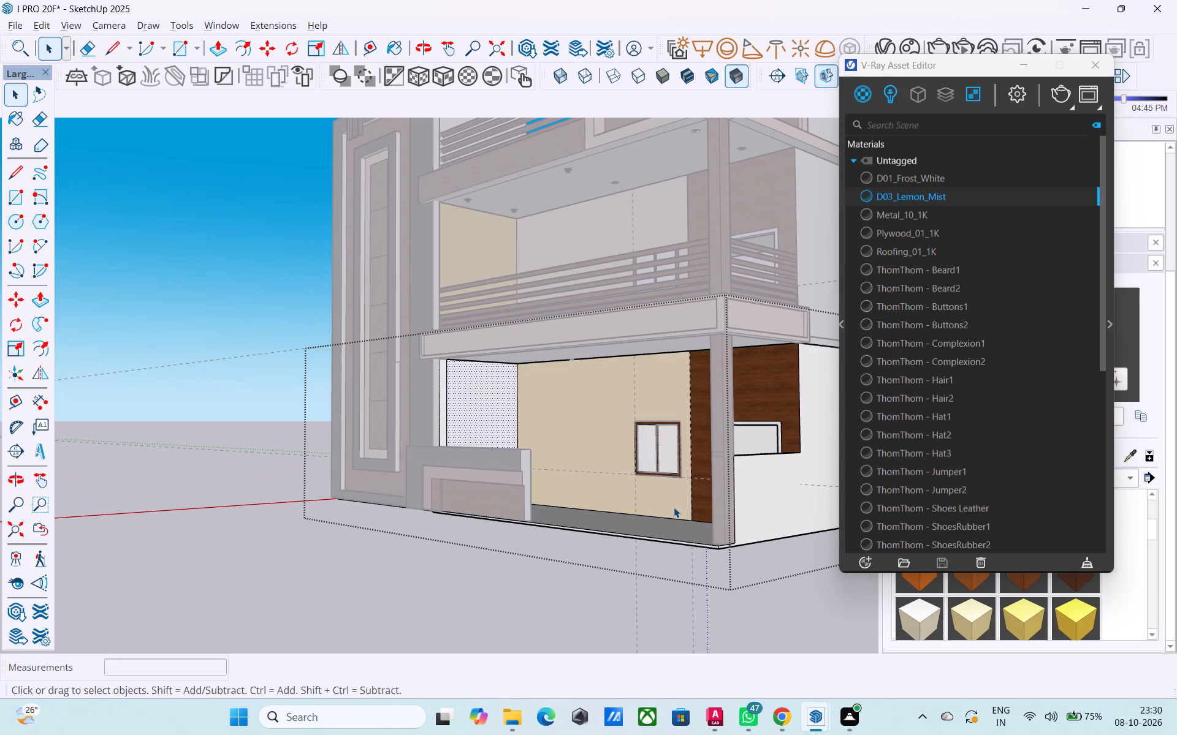
{"action": "left_click", "coordinate": [1010, 620]}
{"action": "left_click", "coordinate": [459, 406]}
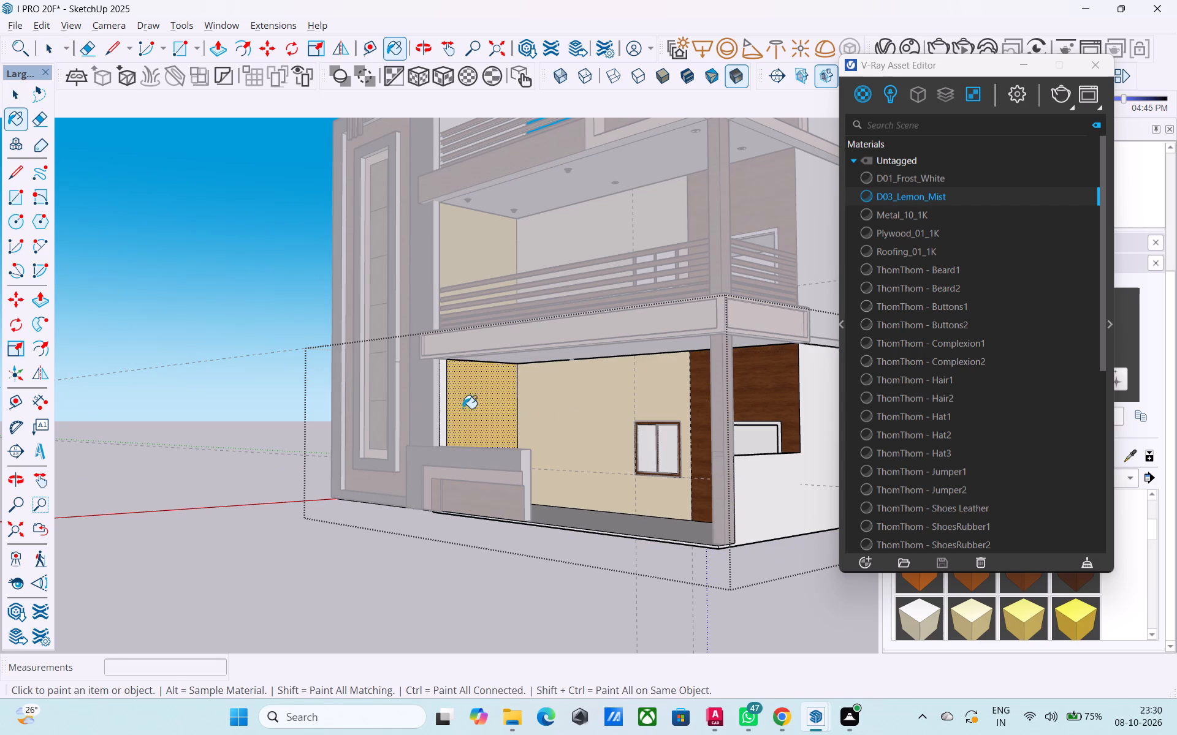
{"action": "key", "text": "space"}
{"action": "left_click", "coordinate": [265, 374]}
Render the front elevation in V-Ray from a low angled corner view that shows both painted side walls and the balcony ceiling lights.
{"action": "middle_click_drag", "start_coordinate": [377, 421], "coordinate": [704, 484]}
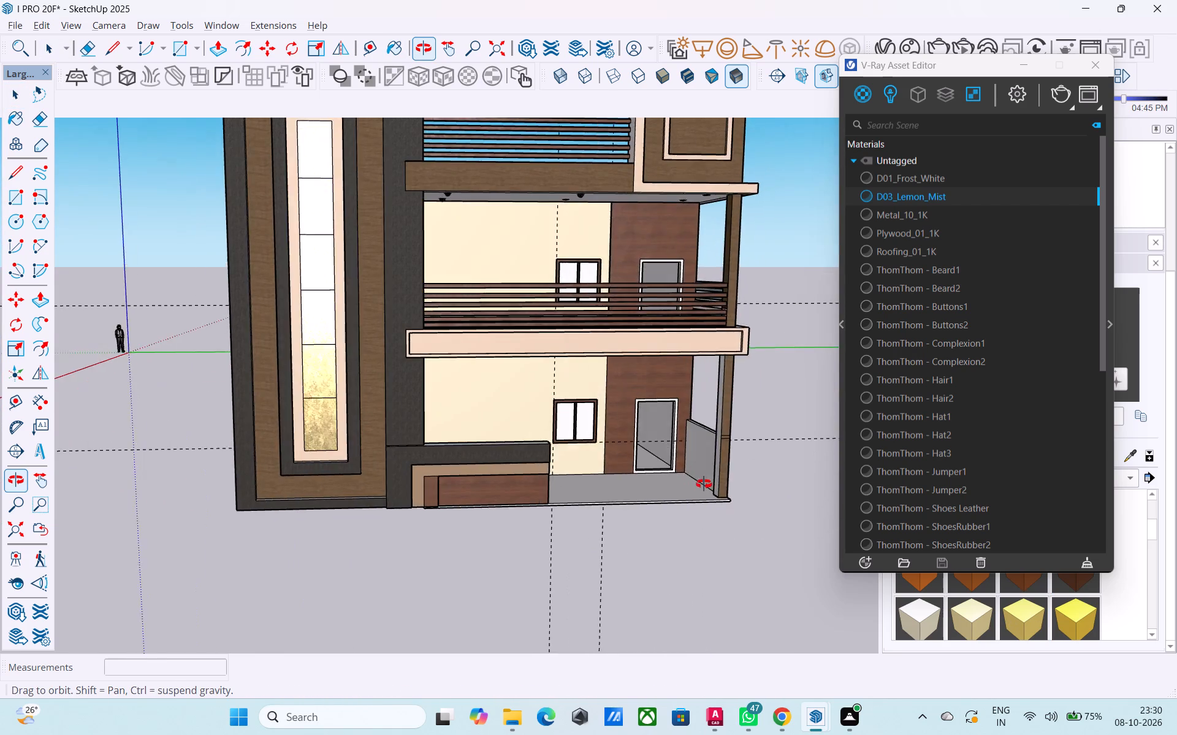
{"action": "middle_click_drag", "start_coordinate": [704, 484], "coordinate": [590, 416]}
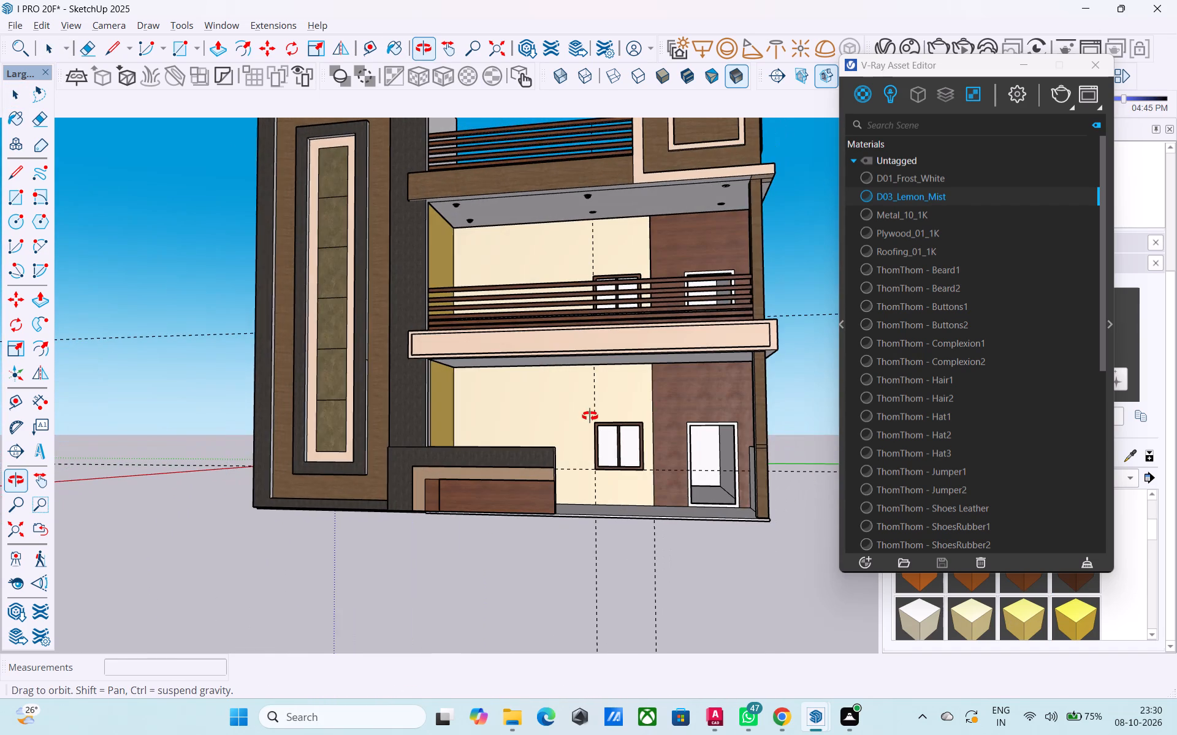
{"action": "middle_click_drag", "start_coordinate": [590, 416], "coordinate": [591, 416]}
{"action": "middle_click_drag", "start_coordinate": [530, 345], "coordinate": [569, 411]}
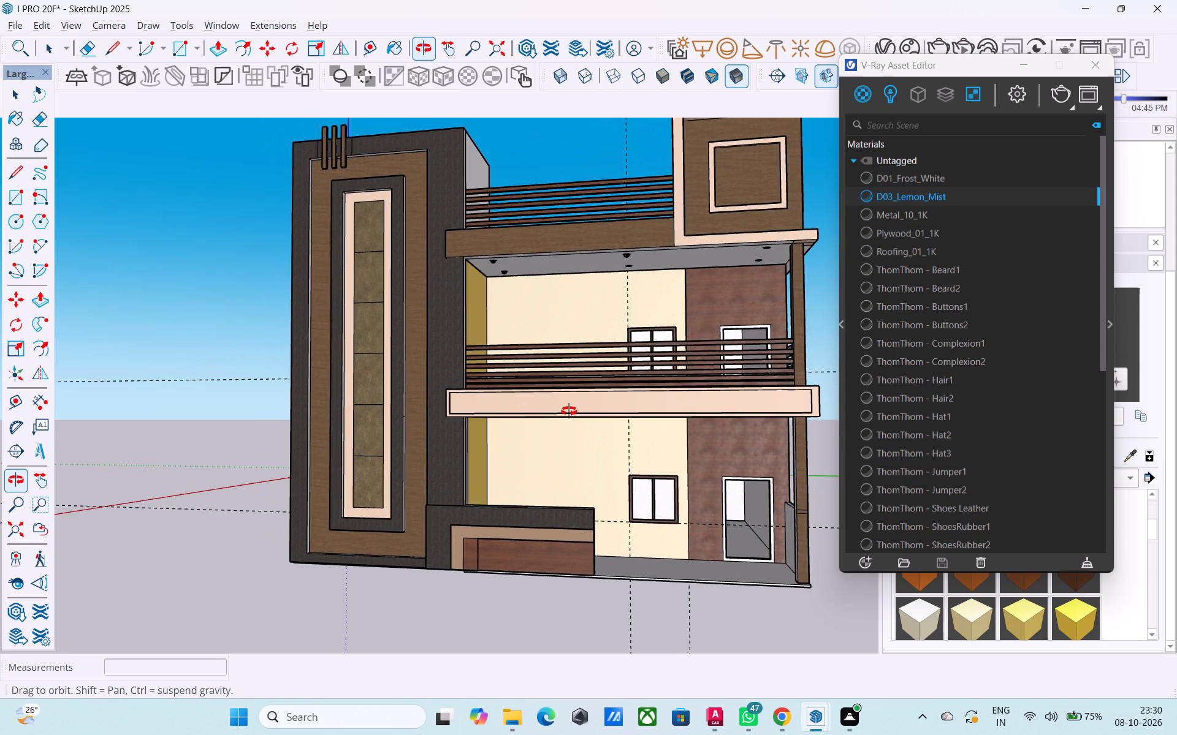
{"action": "middle_click_drag", "start_coordinate": [569, 411], "coordinate": [560, 429]}
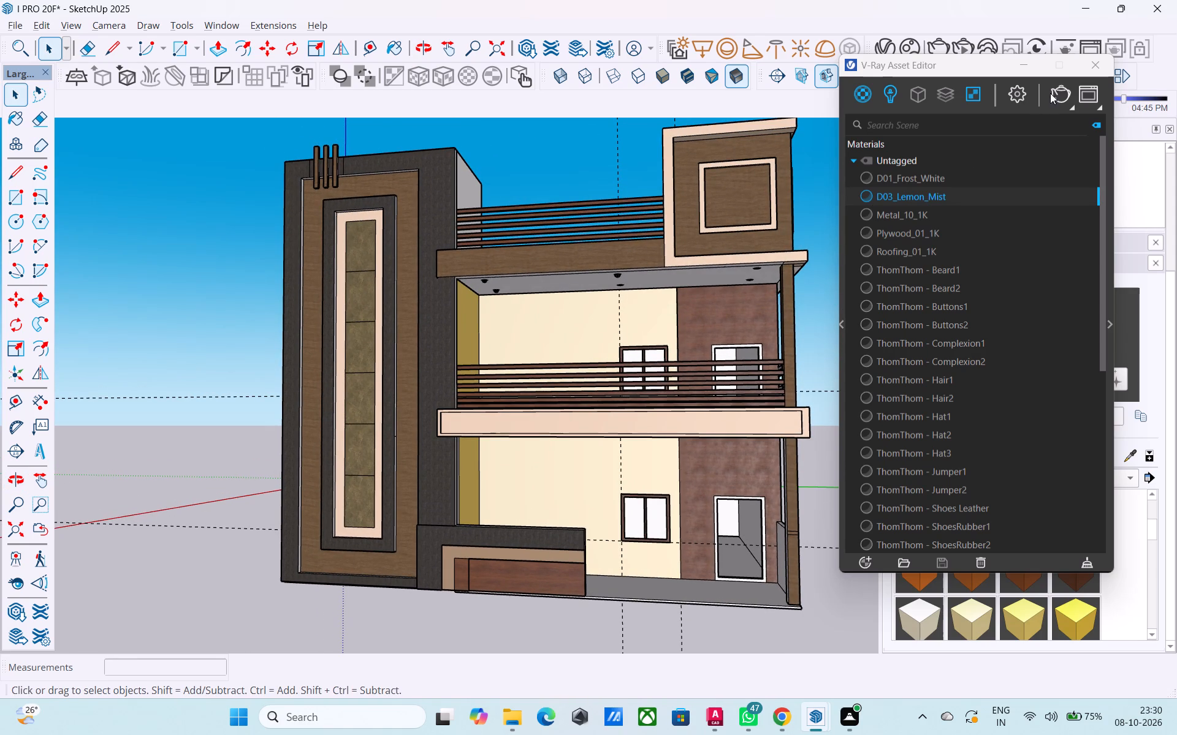
{"action": "scroll", "coordinate": [788, 280], "scroll_direction": "up", "scroll_amount": 1}
{"action": "middle_click_drag", "start_coordinate": [788, 280], "coordinate": [739, 274], "text": "shift"}
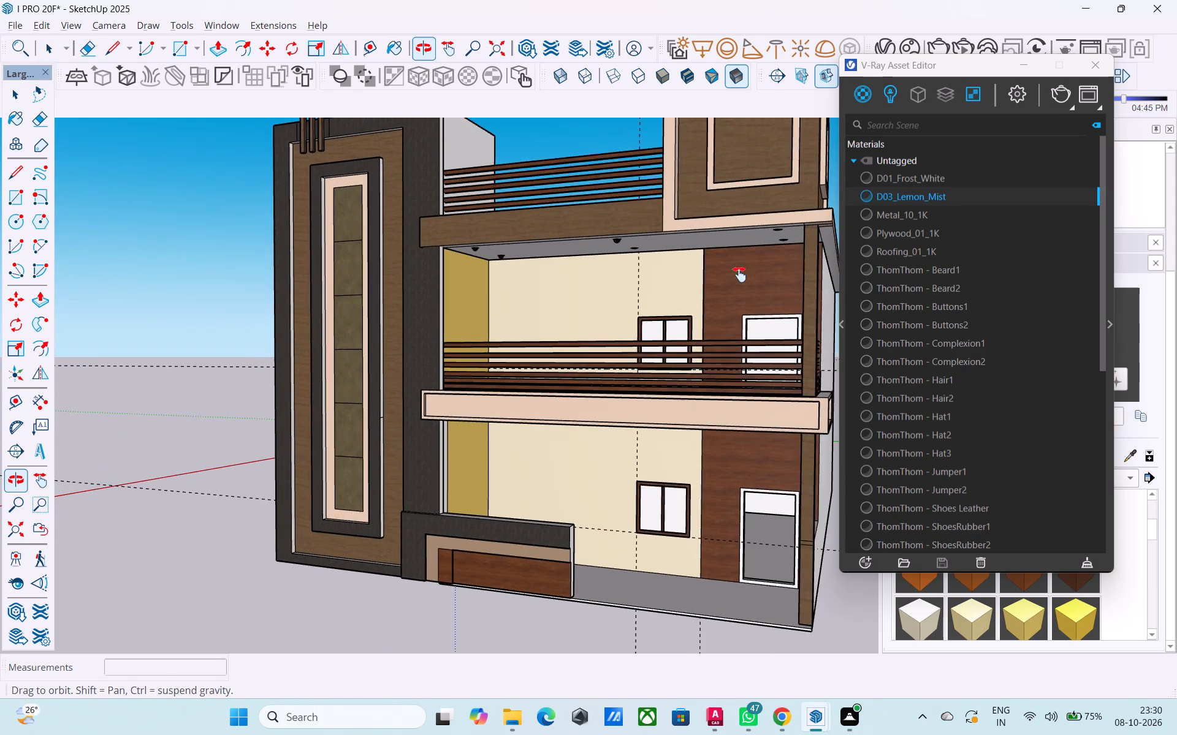
{"action": "middle_click_drag", "start_coordinate": [739, 274], "coordinate": [642, 307], "text": "shift"}
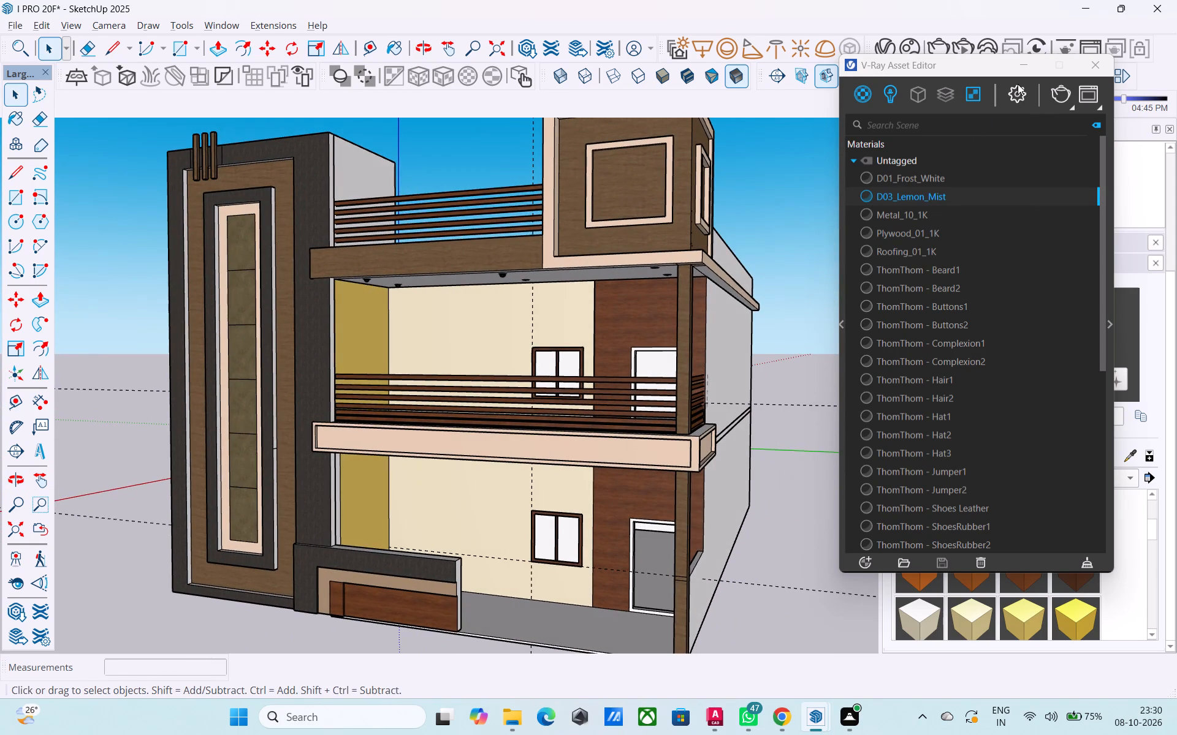
{"action": "left_click", "coordinate": [1055, 88]}
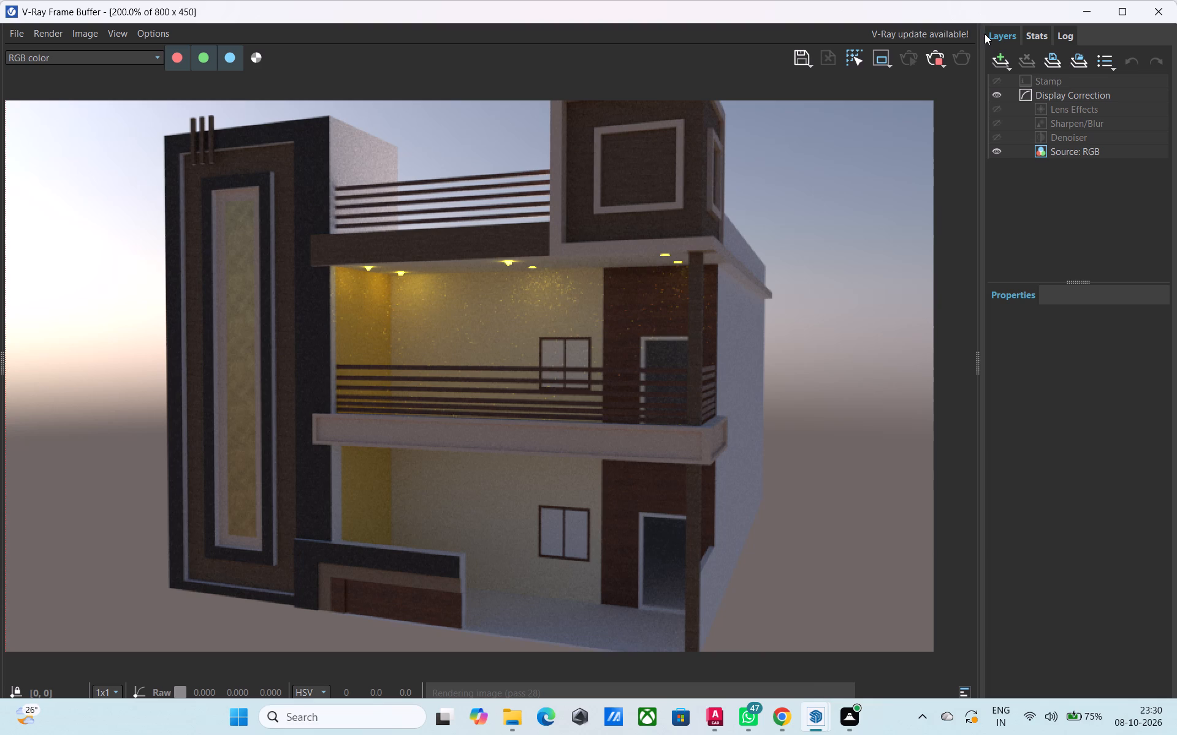
{"action": "left_click", "coordinate": [1093, 12]}
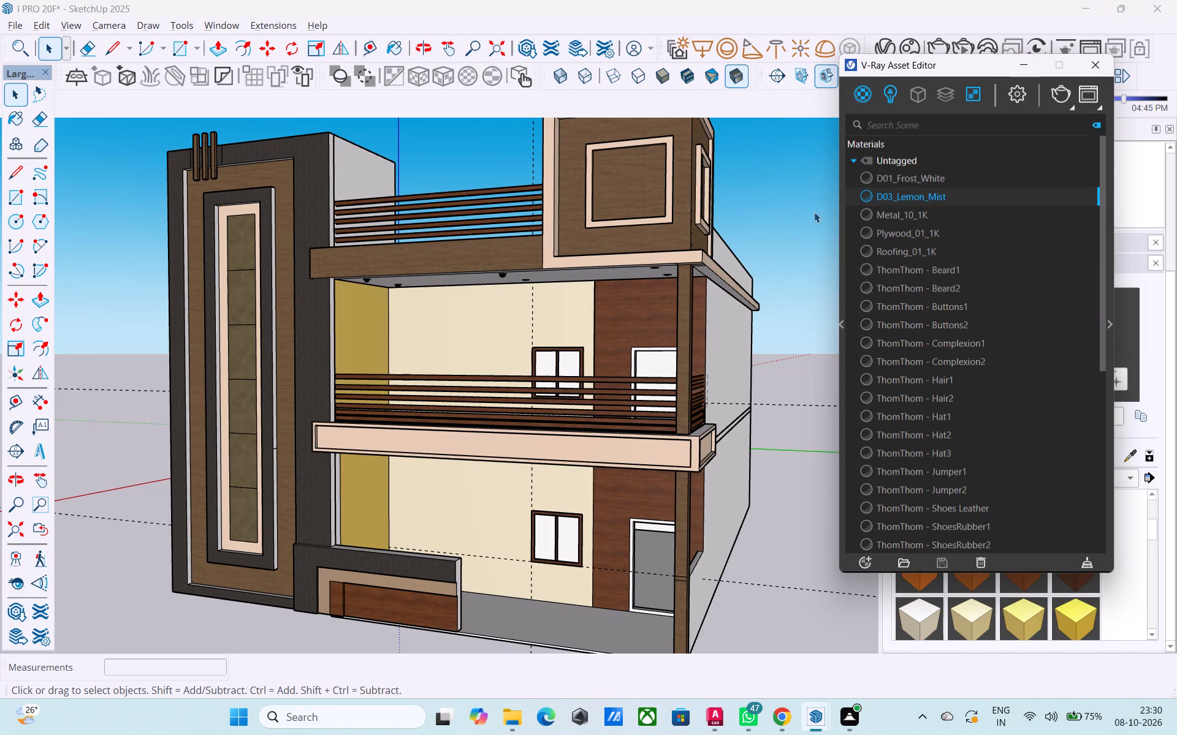
Set the intensity of all six V-Ray sphere lights, from Sphere Light through Sphere Light#5, to 5000.
{"action": "scroll", "coordinate": [921, 269], "scroll_direction": "down", "scroll_amount": 8}
{"action": "scroll", "coordinate": [1055, 382], "scroll_direction": "up", "scroll_amount": 1}
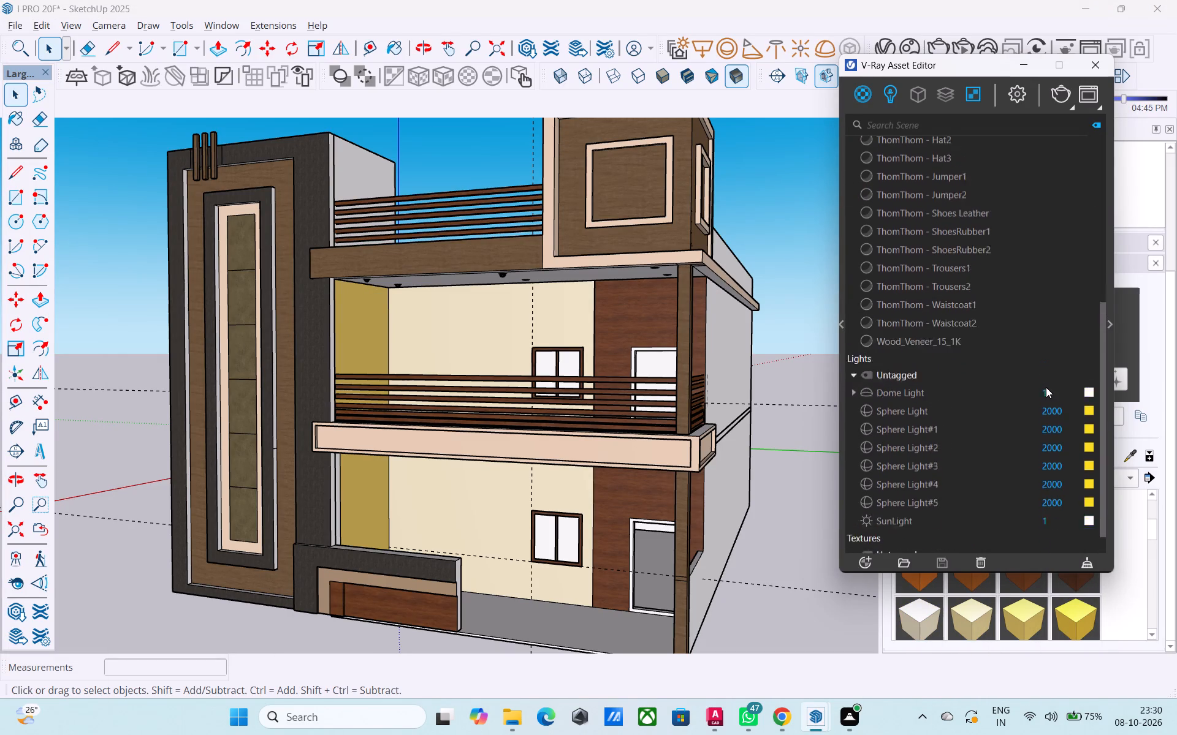
{"action": "scroll", "coordinate": [1046, 388], "scroll_direction": "down", "scroll_amount": 3}
{"action": "left_click", "coordinate": [1048, 386]}
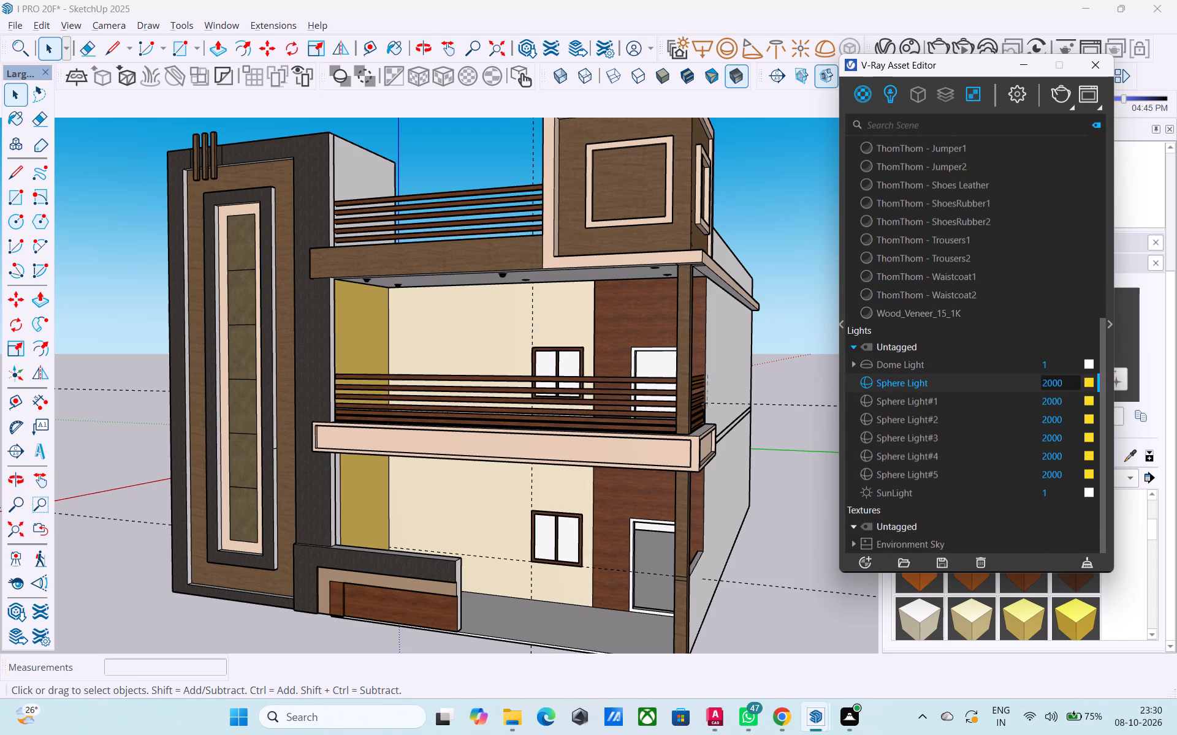
{"action": "key", "text": "BackSpace"}
{"action": "key", "text": "5"}
{"action": "left_click", "coordinate": [1048, 398]}
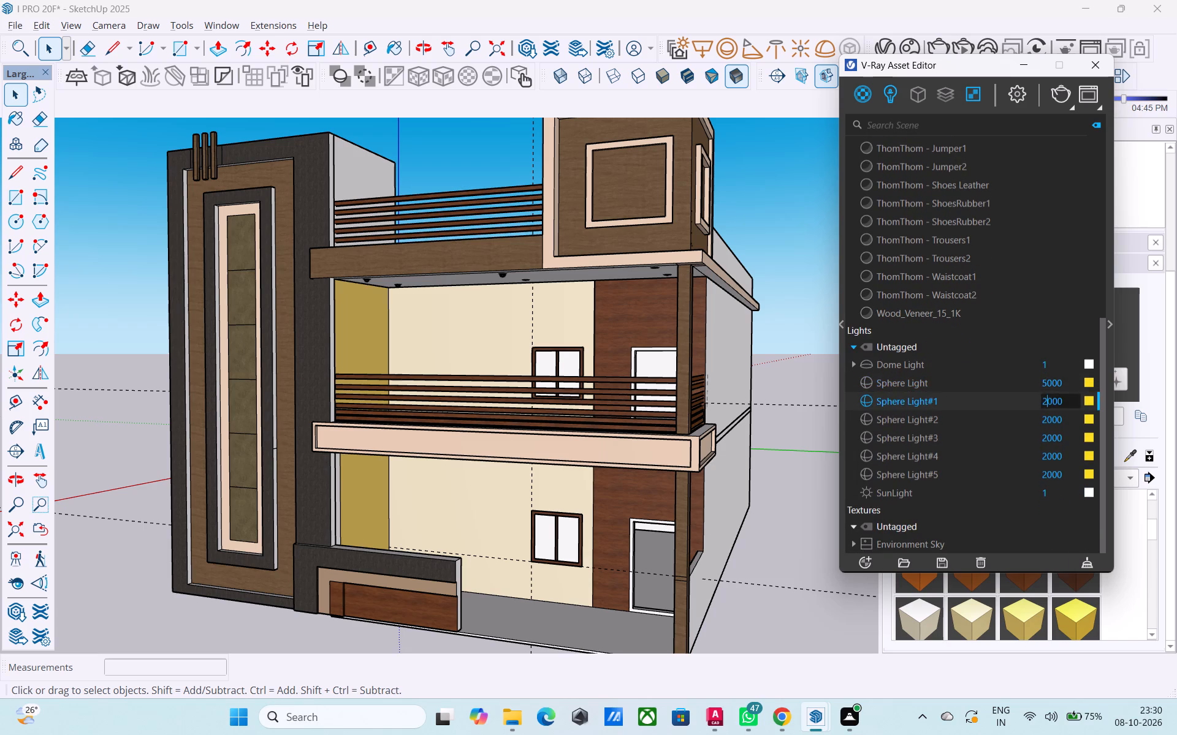
{"action": "key", "text": "BackSpace"}
{"action": "key", "text": "5"}
{"action": "left_click", "coordinate": [1048, 423]}
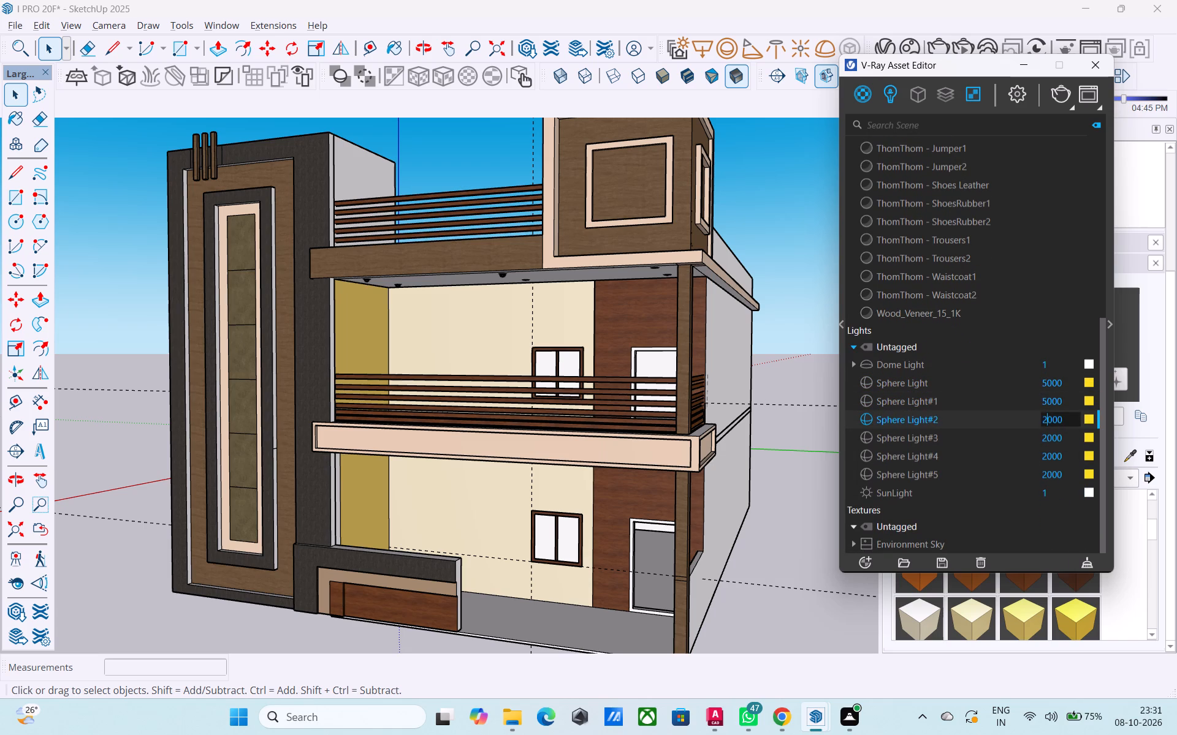
{"action": "key", "text": "BackSpace"}
{"action": "key", "text": "5"}
{"action": "left_click", "coordinate": [1046, 439]}
{"action": "key", "text": "BackSpace"}
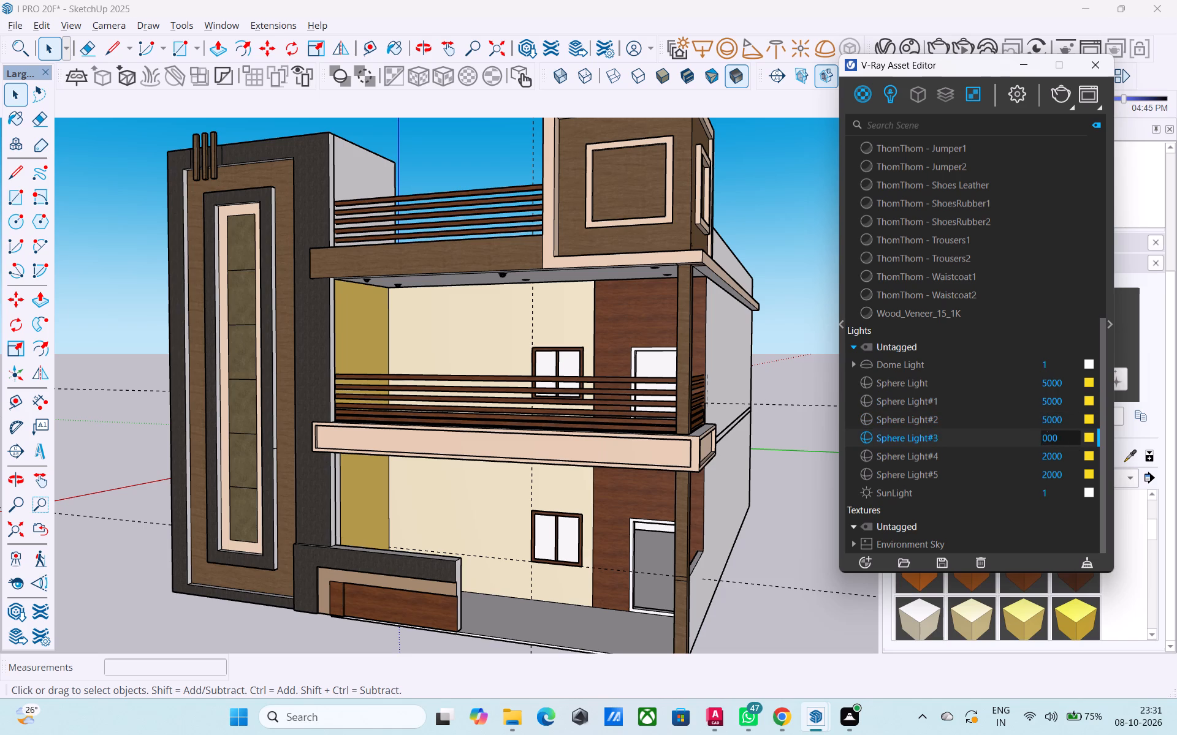
{"action": "key", "text": "5"}
{"action": "left_click", "coordinate": [1045, 452]}
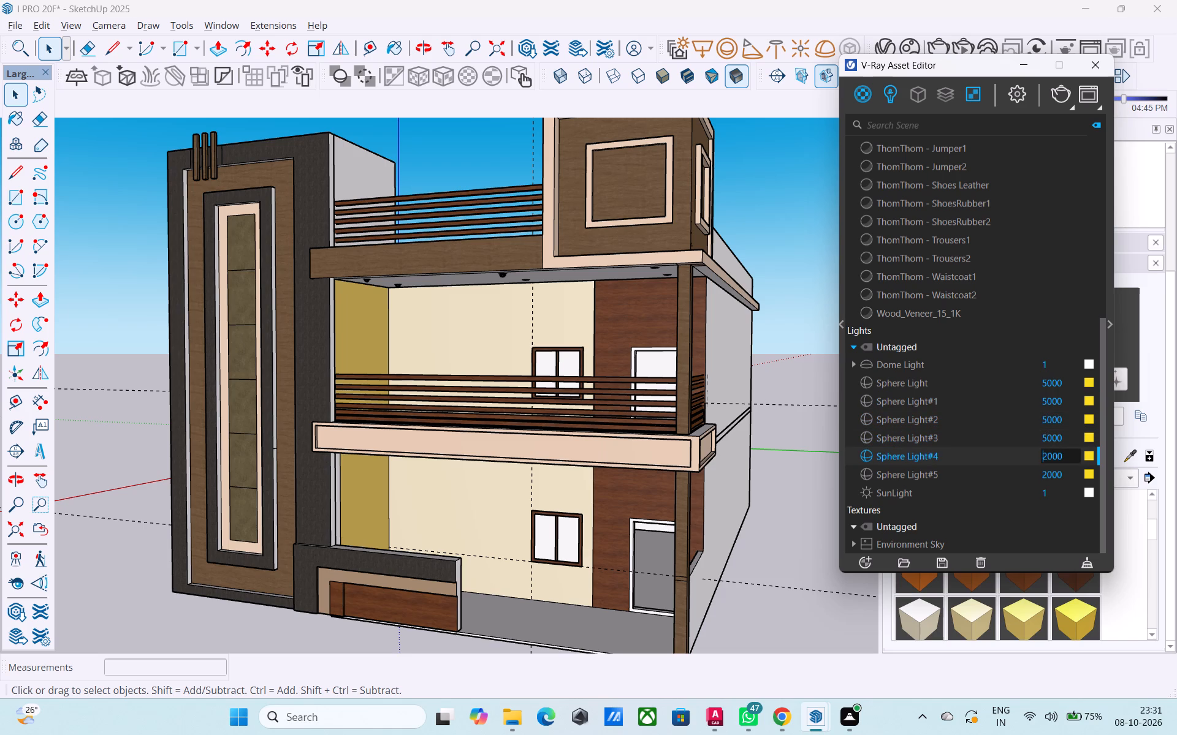
{"action": "left_click", "coordinate": [1046, 453]}
{"action": "key", "text": "BackSpace"}
{"action": "key", "text": "5"}
{"action": "left_click", "coordinate": [1045, 473]}
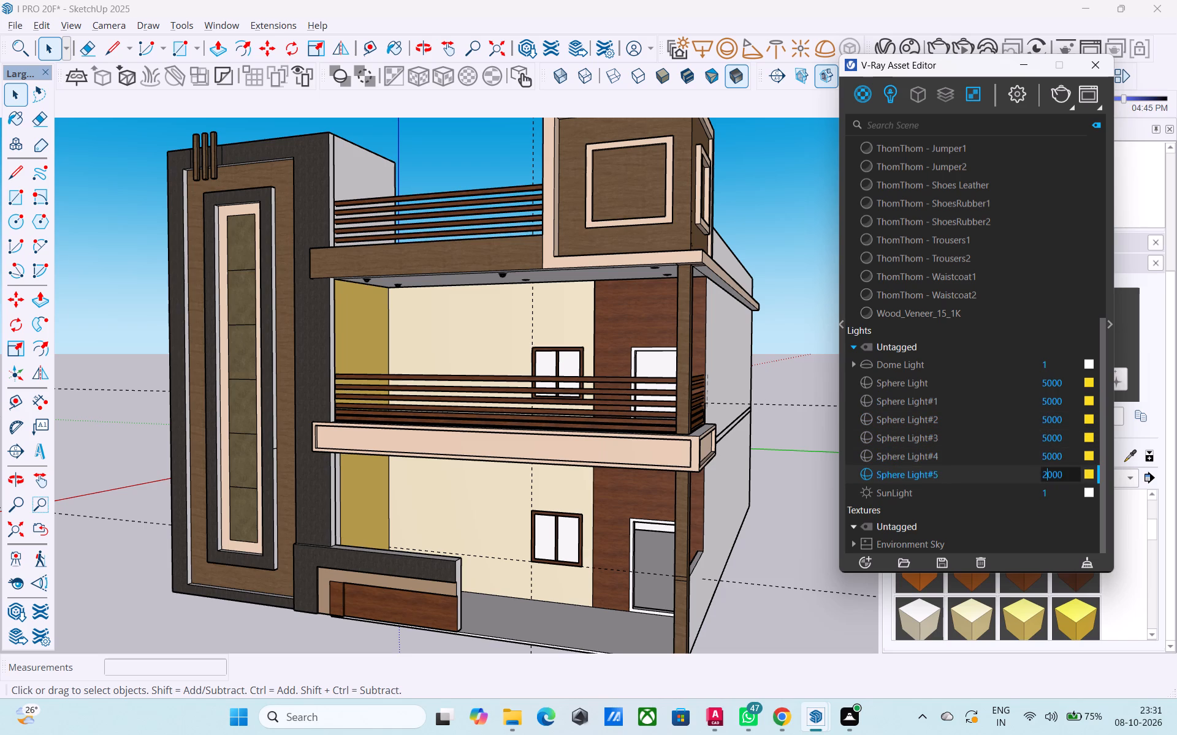
{"action": "key", "text": "BackSpace"}
{"action": "key", "text": "5"}
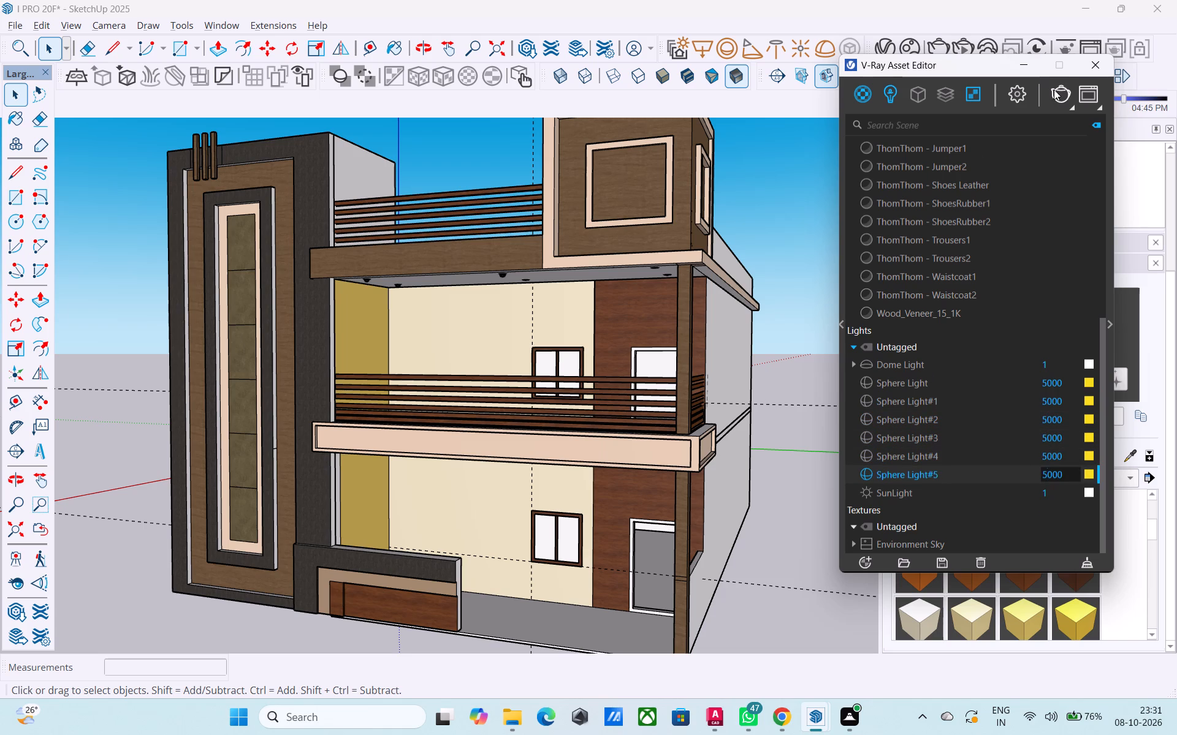
Test-render the angled front elevation in V-Ray to check the balcony ceiling lights, and close the V-Ray Asset Editor.
{"action": "left_click", "coordinate": [1054, 89]}
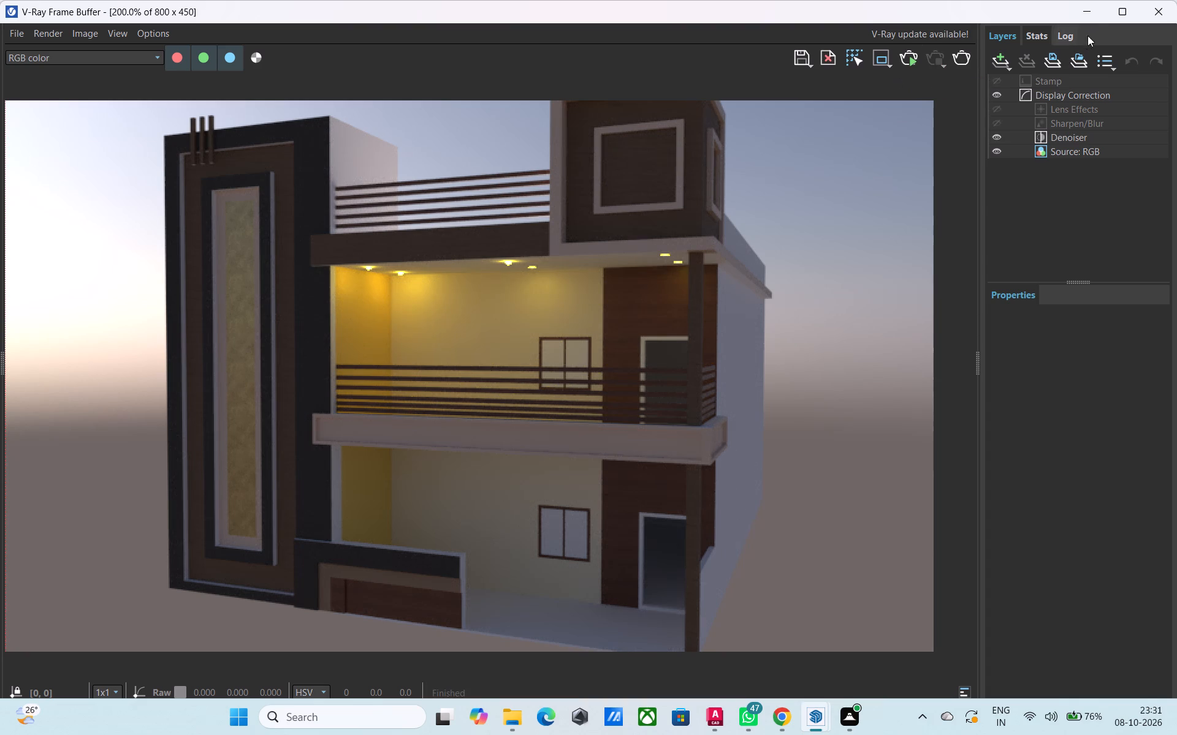
{"action": "left_click", "coordinate": [1092, 17]}
{"action": "scroll", "coordinate": [592, 251], "scroll_direction": "down", "scroll_amount": 2}
{"action": "middle_click_drag", "start_coordinate": [591, 251], "coordinate": [767, 277]}
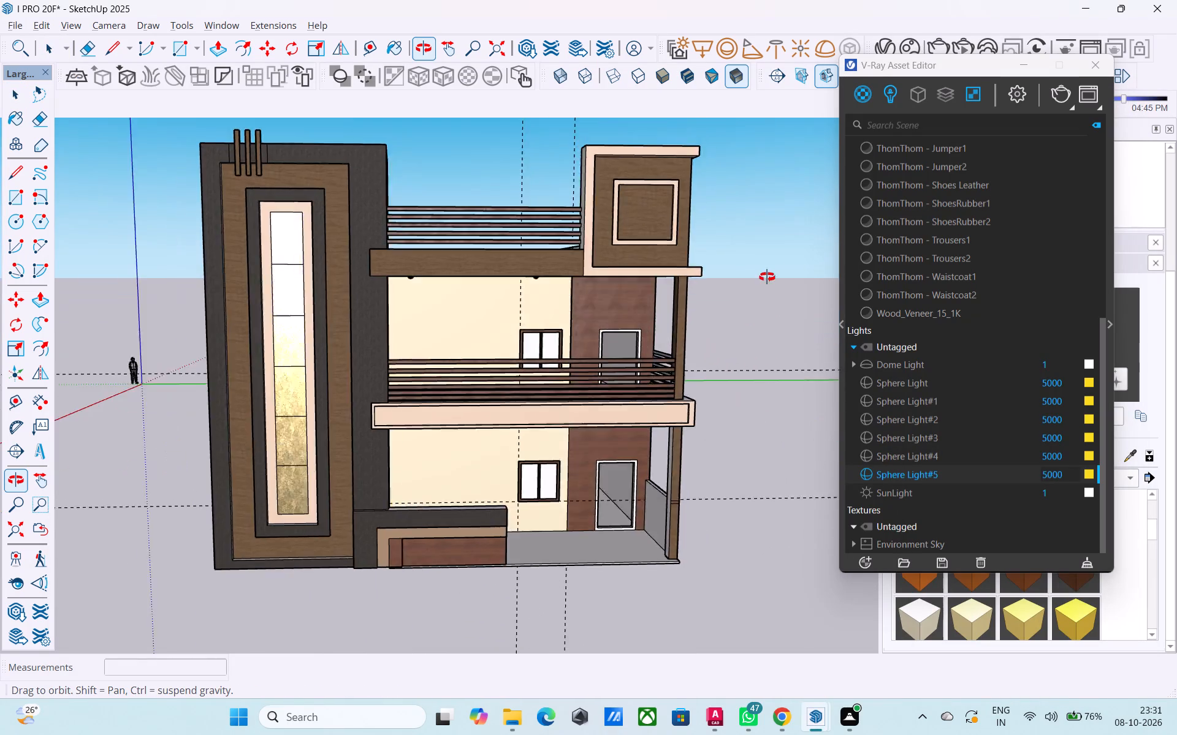
{"action": "middle_click_drag", "start_coordinate": [767, 277], "coordinate": [681, 245]}
{"action": "middle_click_drag", "start_coordinate": [543, 331], "coordinate": [600, 236]}
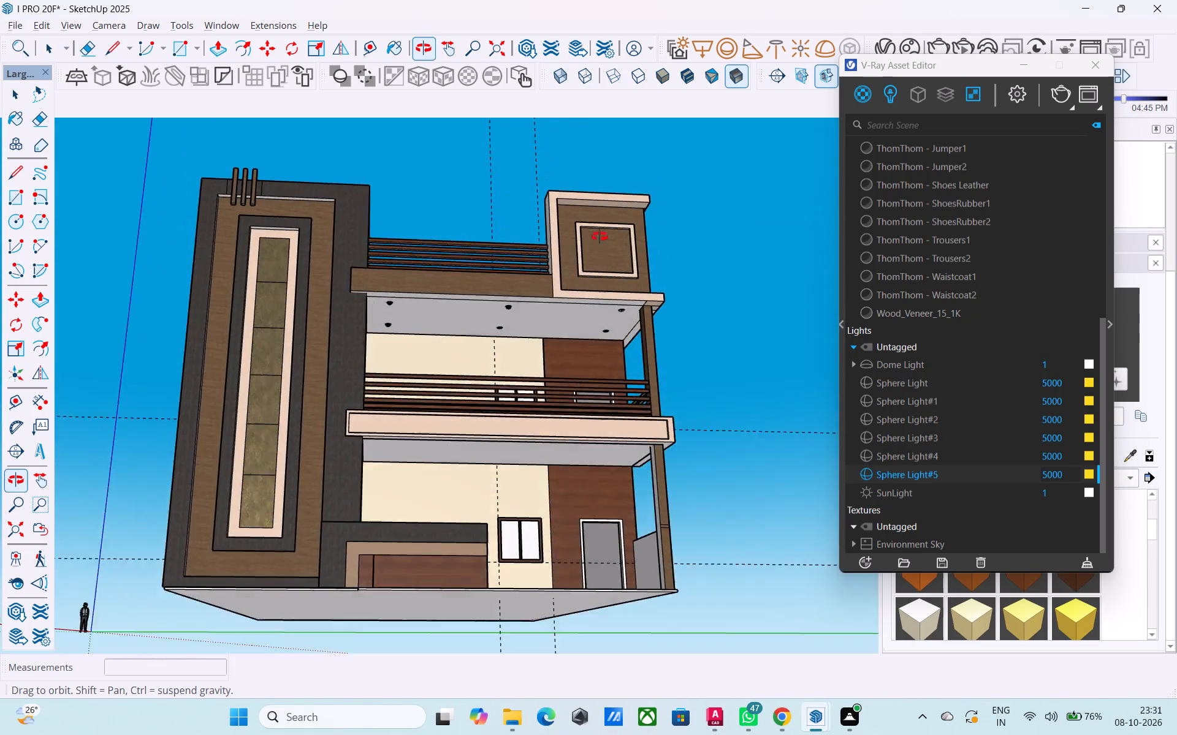
{"action": "middle_click_drag", "start_coordinate": [600, 236], "coordinate": [545, 336]}
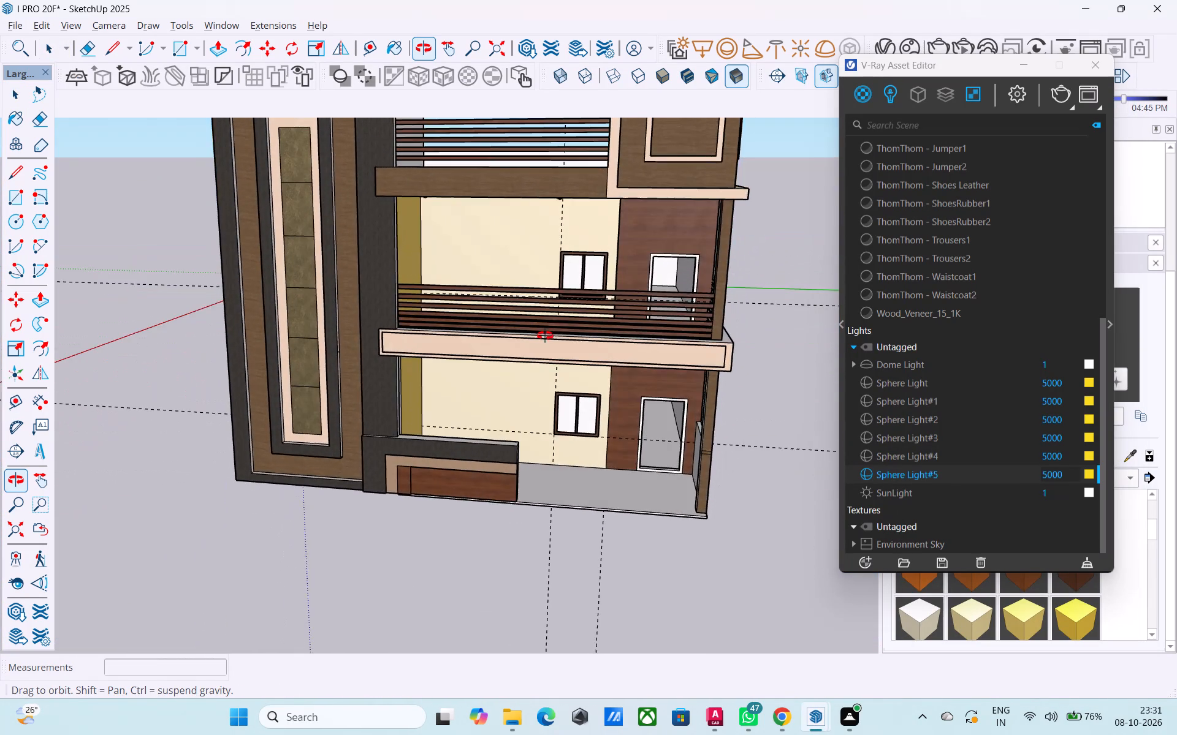
{"action": "middle_click_drag", "start_coordinate": [545, 336], "coordinate": [550, 355]}
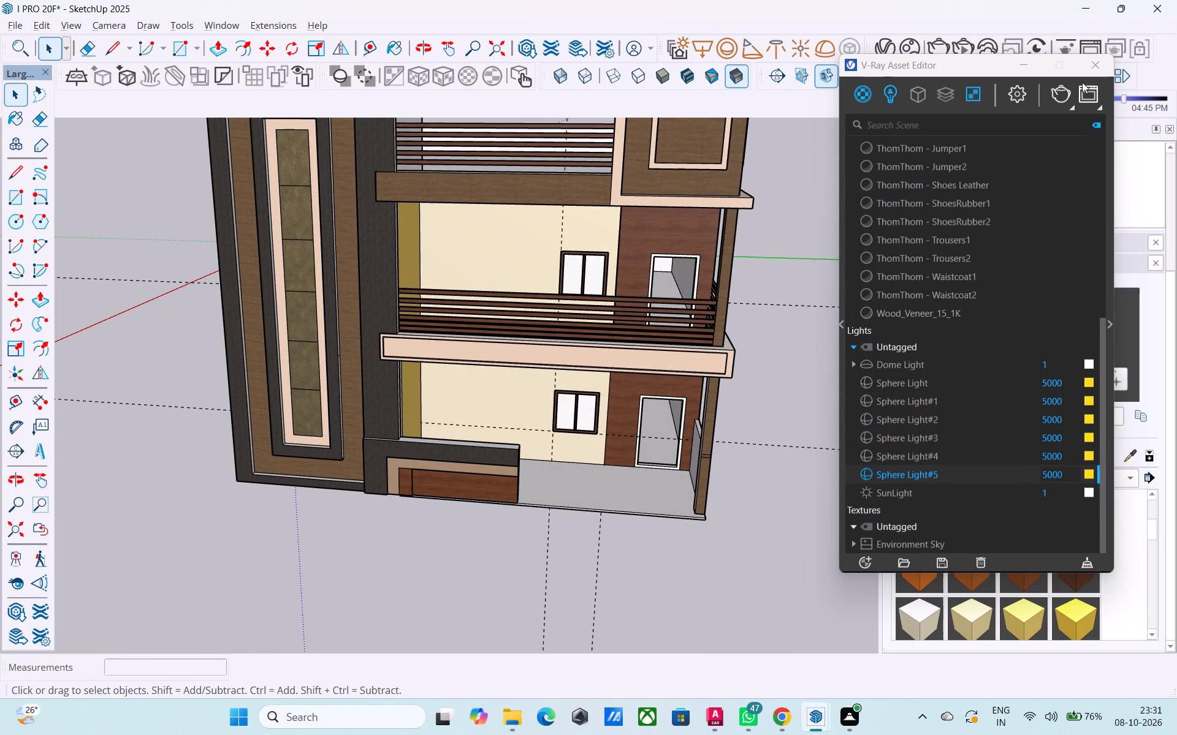
{"action": "left_click", "coordinate": [1095, 71]}
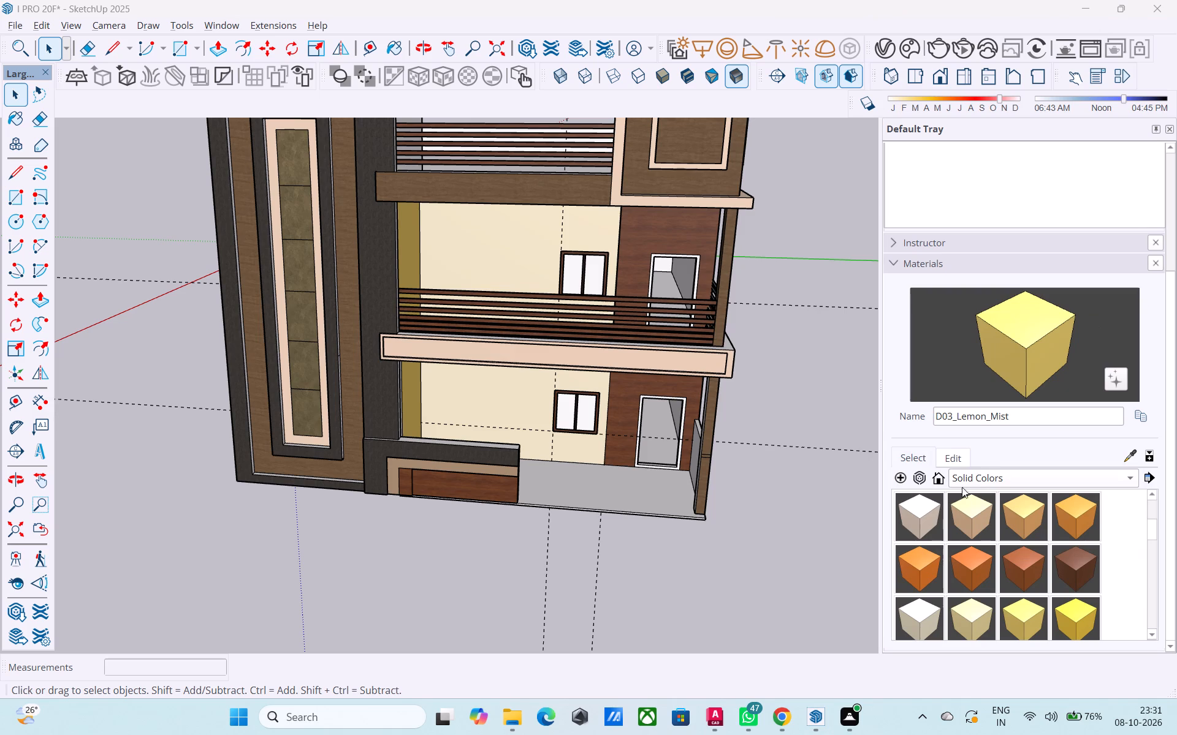
Inside the upper-floor group, paint both panes of the balcony window with Glass_Mirror_01 from the Glass collection and leave the group.
{"action": "left_click", "coordinate": [977, 482]}
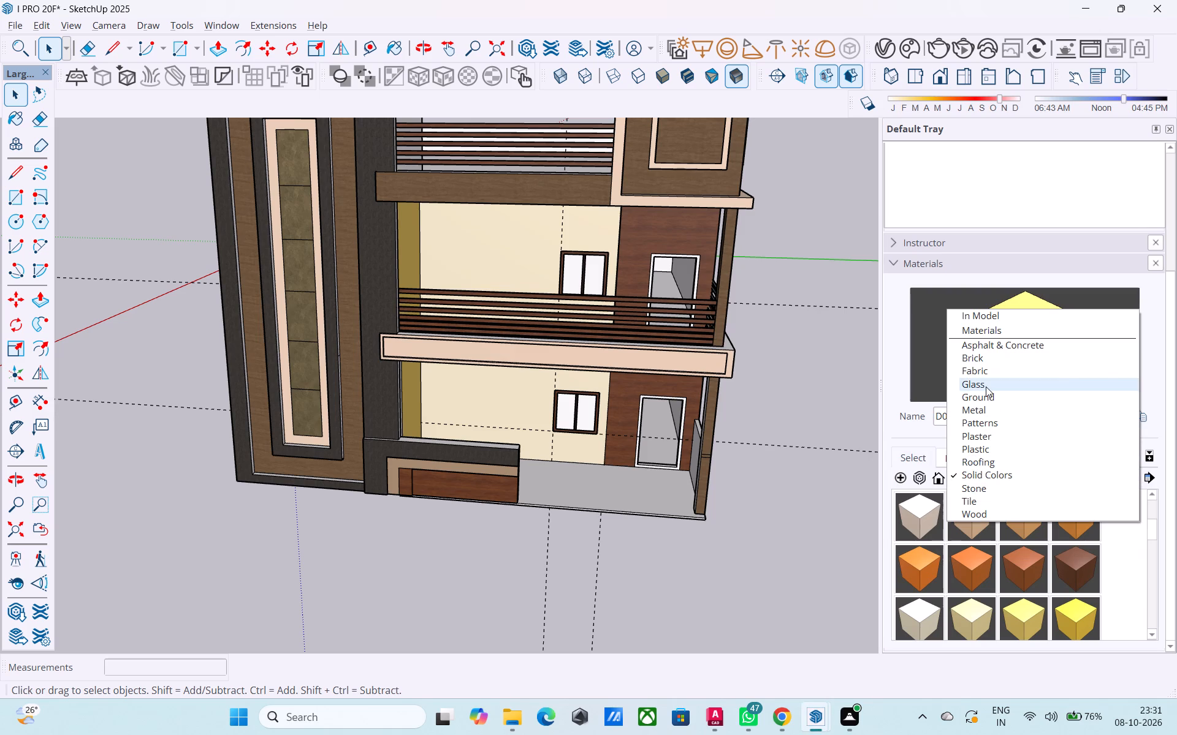
{"action": "left_click", "coordinate": [986, 386]}
{"action": "left_click", "coordinate": [976, 513]}
{"action": "scroll", "coordinate": [569, 279], "scroll_direction": "up", "scroll_amount": 1}
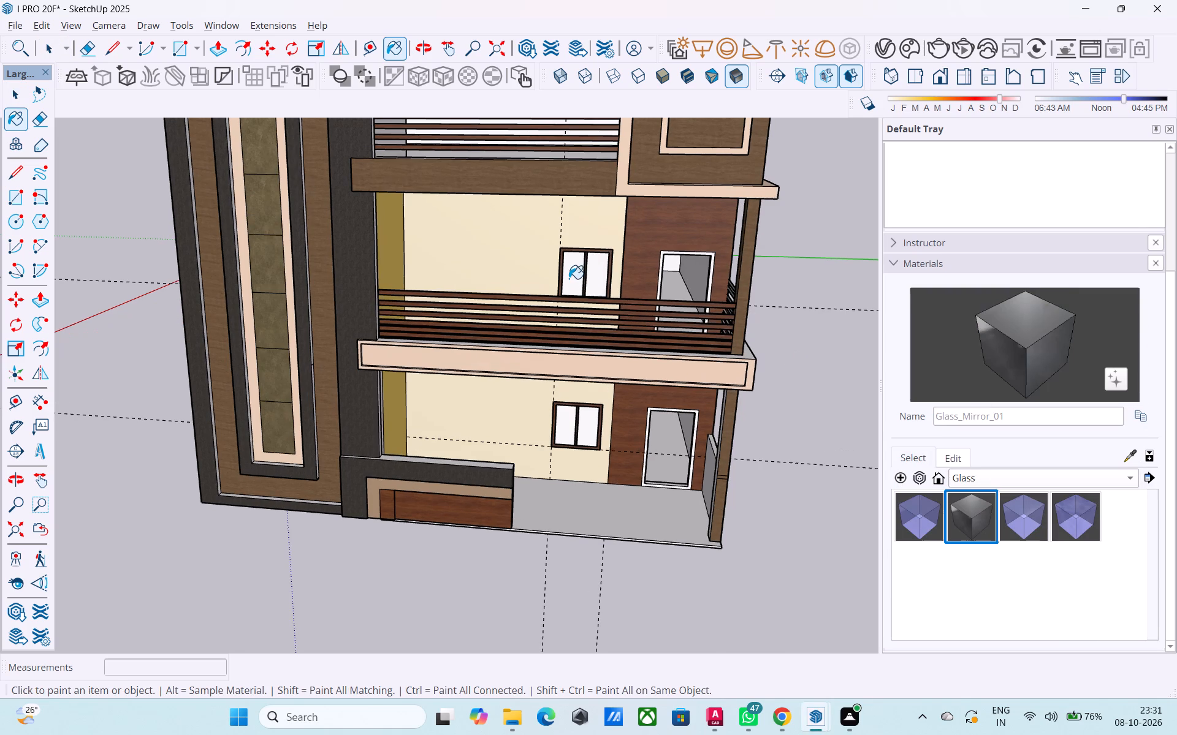
{"action": "left_click", "coordinate": [572, 279]}
{"action": "key", "text": "ctrl+z"}
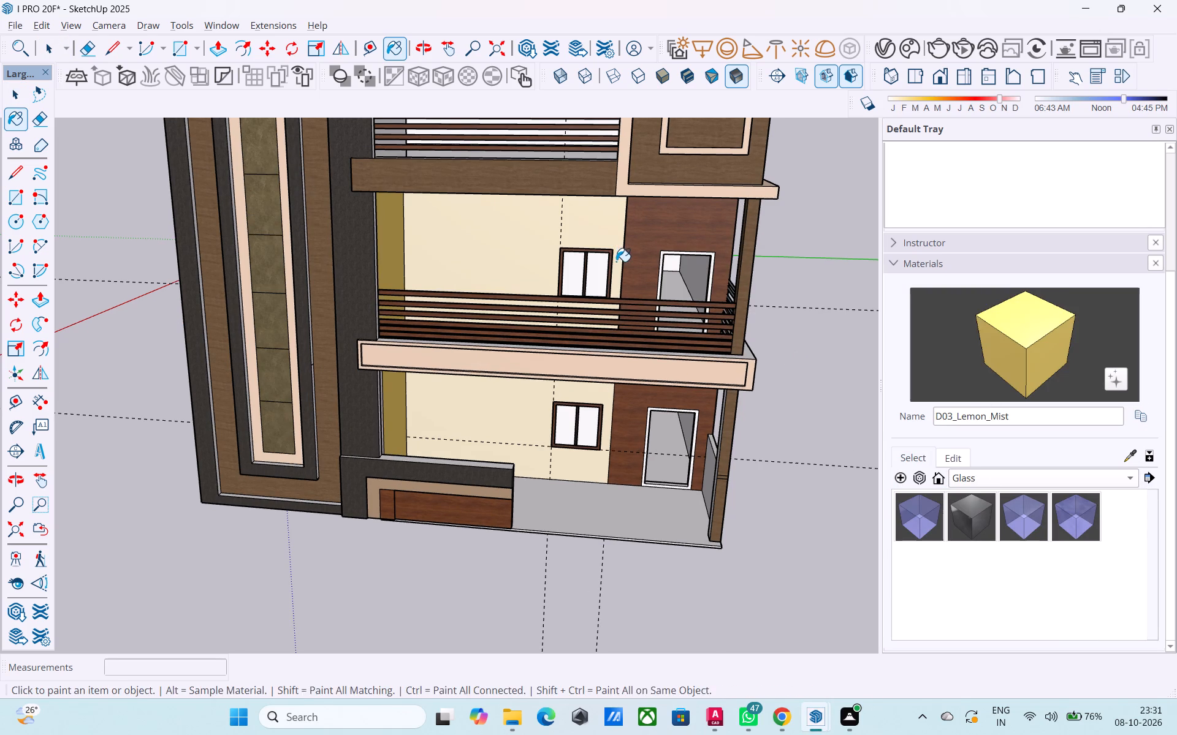
{"action": "key", "text": "space"}
{"action": "double_click", "coordinate": [588, 281]}
{"action": "double_click", "coordinate": [580, 276]}
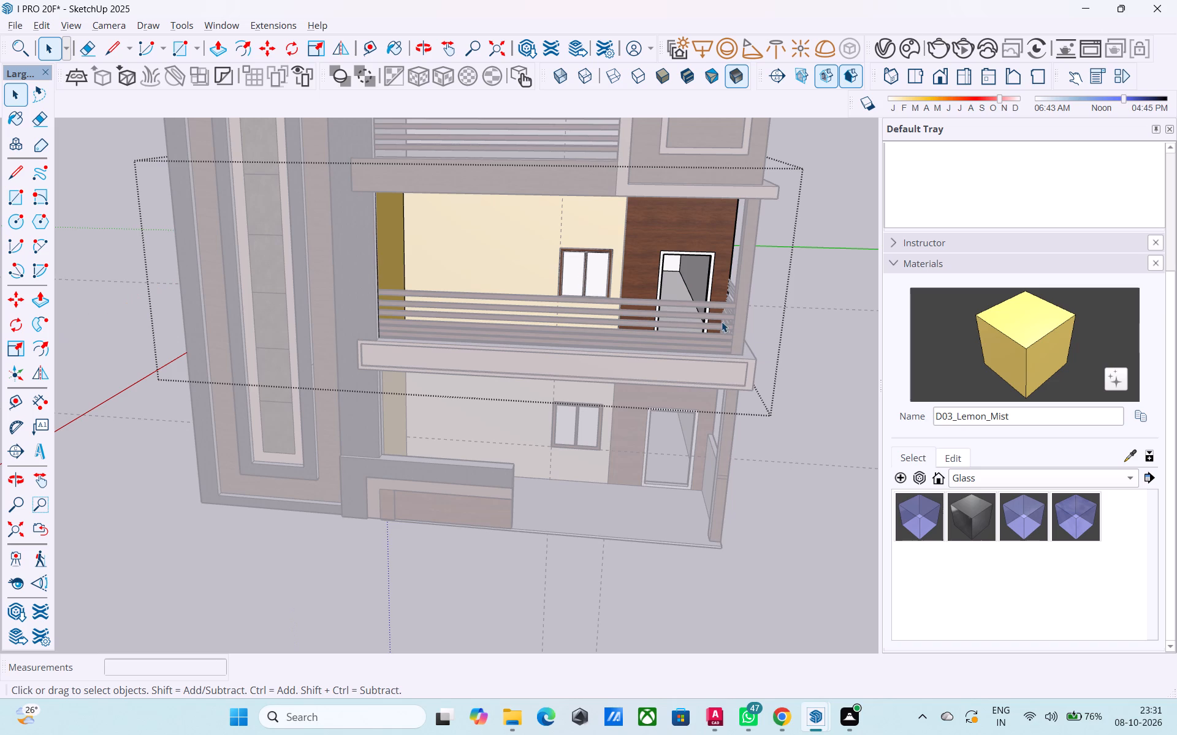
{"action": "left_click", "coordinate": [963, 506]}
{"action": "left_click", "coordinate": [575, 283]}
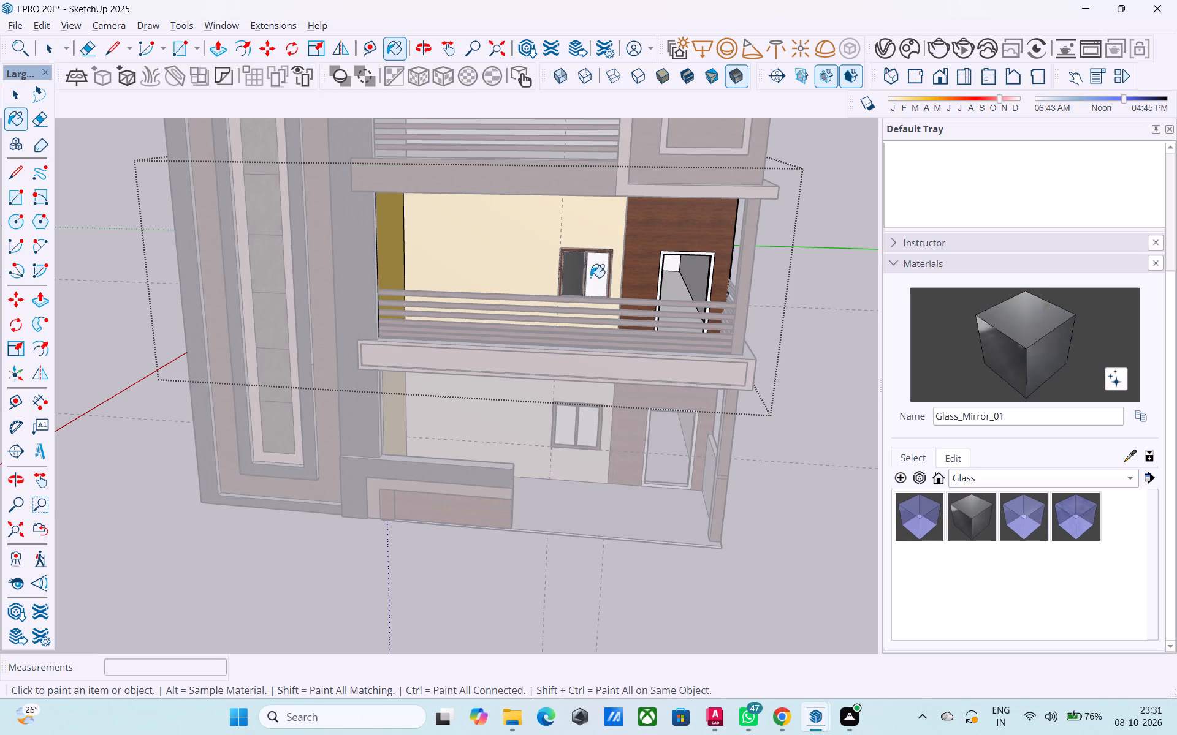
{"action": "left_click", "coordinate": [590, 277]}
{"action": "key", "text": "space"}
{"action": "left_click", "coordinate": [823, 416]}
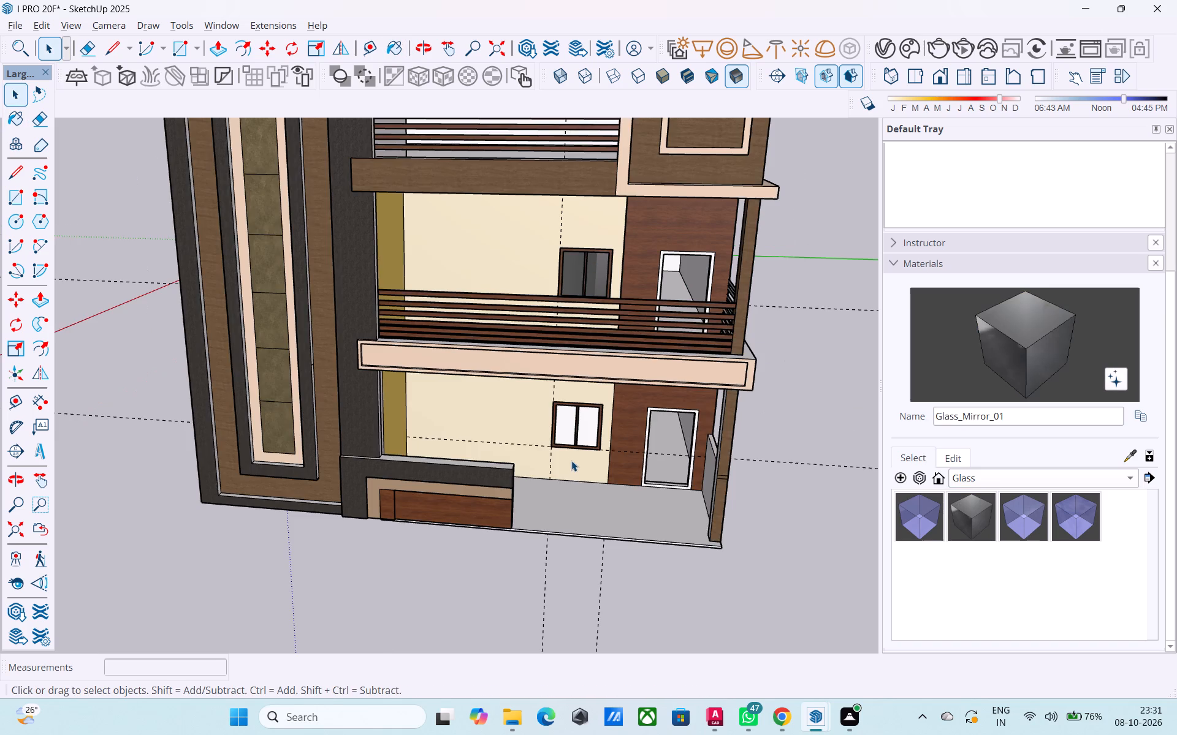
Inside the ground-floor group, paint both panes of the porch window with Glass_Mirror_01 and leave the group.
{"action": "scroll", "coordinate": [571, 456], "scroll_direction": "up", "scroll_amount": 4}
{"action": "triple_click", "coordinate": [569, 424]}
{"action": "left_click", "coordinate": [566, 417]}
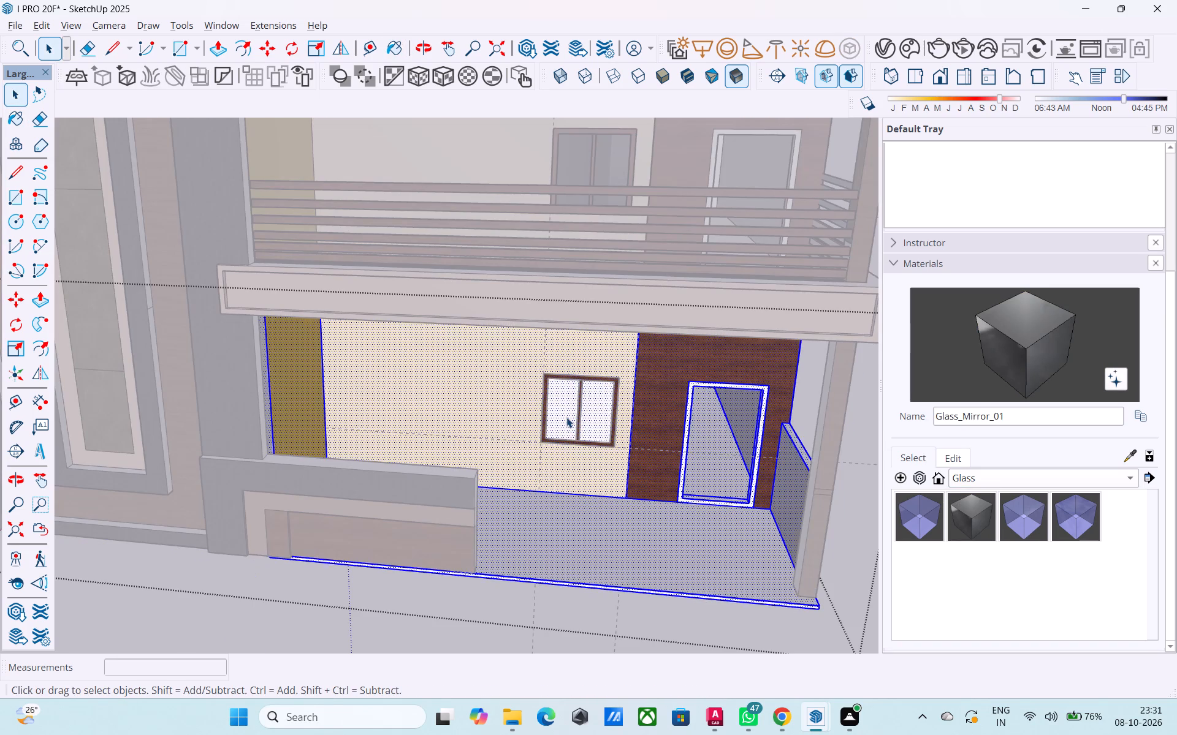
{"action": "left_click", "coordinate": [967, 512]}
{"action": "left_click", "coordinate": [568, 404]}
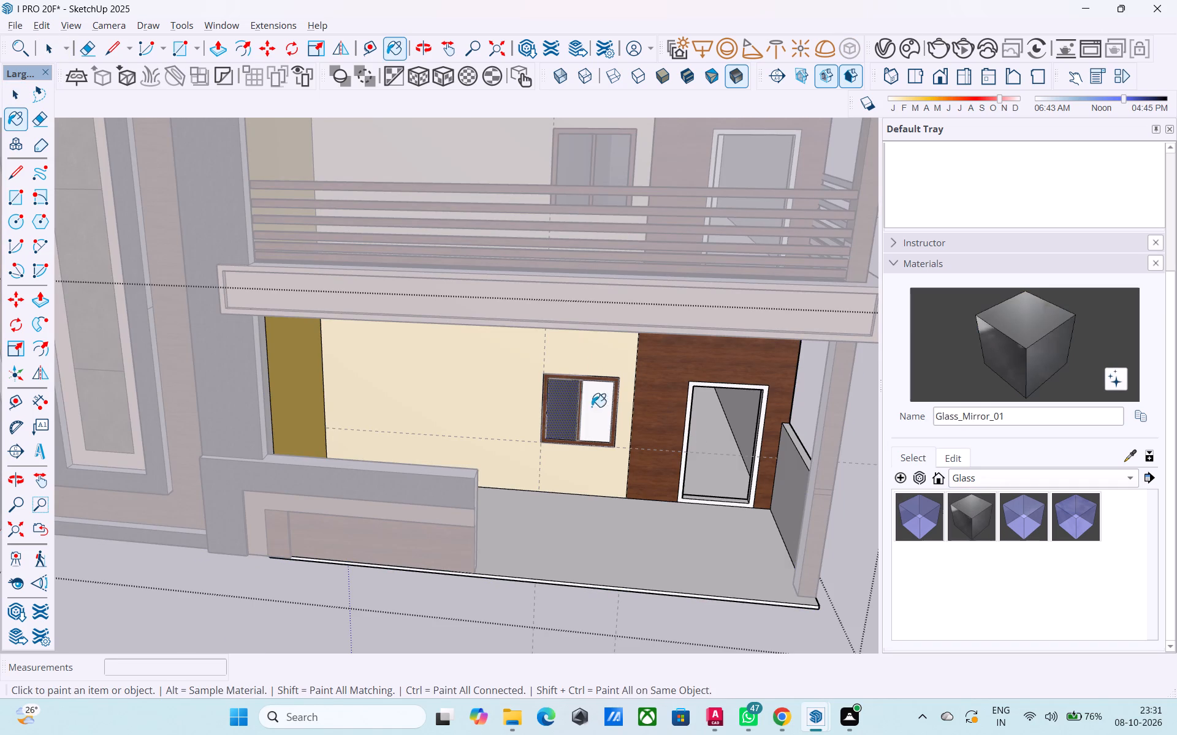
{"action": "left_click", "coordinate": [596, 405]}
{"action": "scroll", "coordinate": [597, 393], "scroll_direction": "down", "scroll_amount": 6}
{"action": "key", "text": "space"}
{"action": "left_click", "coordinate": [799, 341]}
Examine the front elevation and the outer side wall from several angles for surfaces that still need a material.
{"action": "middle_click_drag", "start_coordinate": [608, 396], "coordinate": [614, 345]}
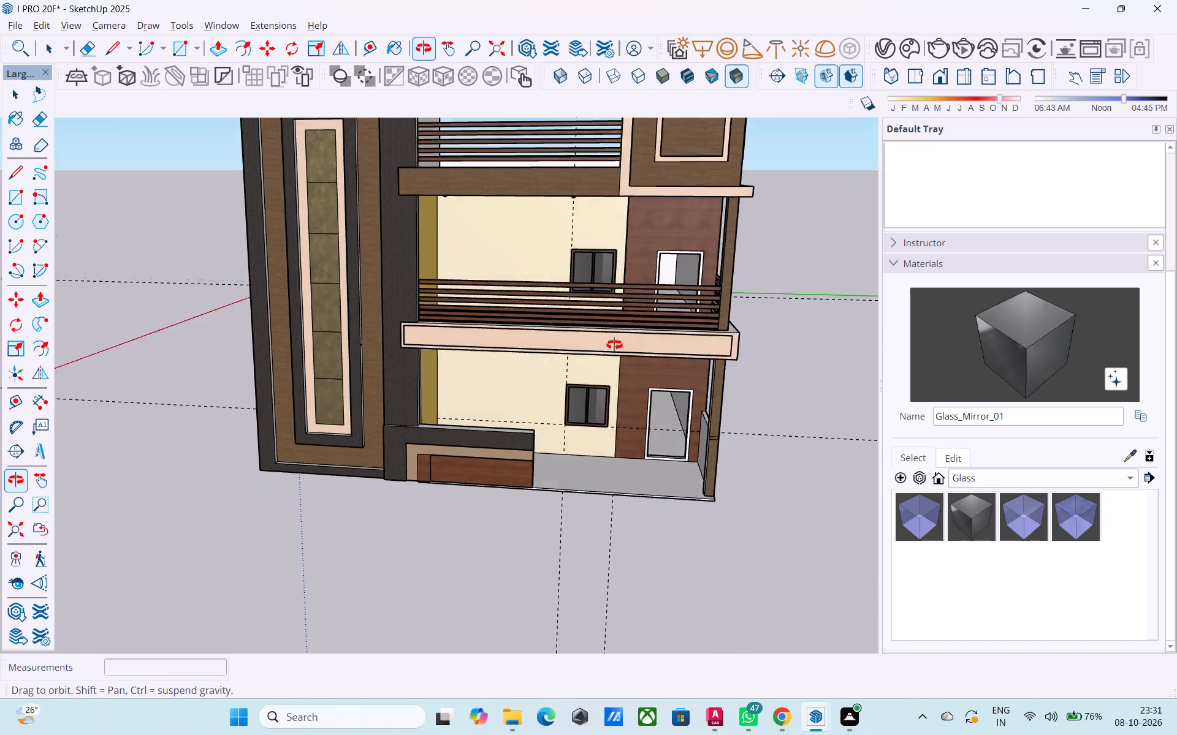
{"action": "middle_click_drag", "start_coordinate": [614, 345], "coordinate": [614, 343]}
{"action": "scroll", "coordinate": [600, 337], "scroll_direction": "down", "scroll_amount": 3}
{"action": "middle_click_drag", "start_coordinate": [600, 342], "coordinate": [725, 322]}
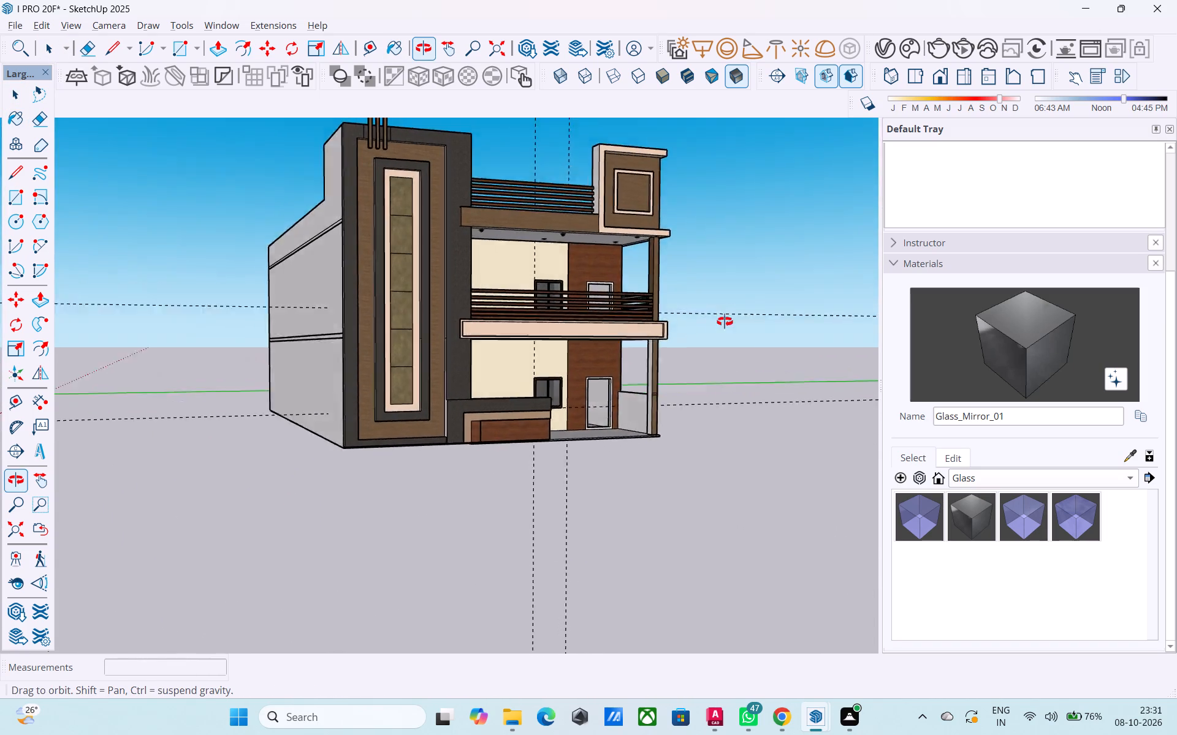
{"action": "middle_click_drag", "start_coordinate": [725, 322], "coordinate": [620, 377]}
{"action": "middle_click_drag", "start_coordinate": [608, 358], "coordinate": [833, 361], "text": "shift"}
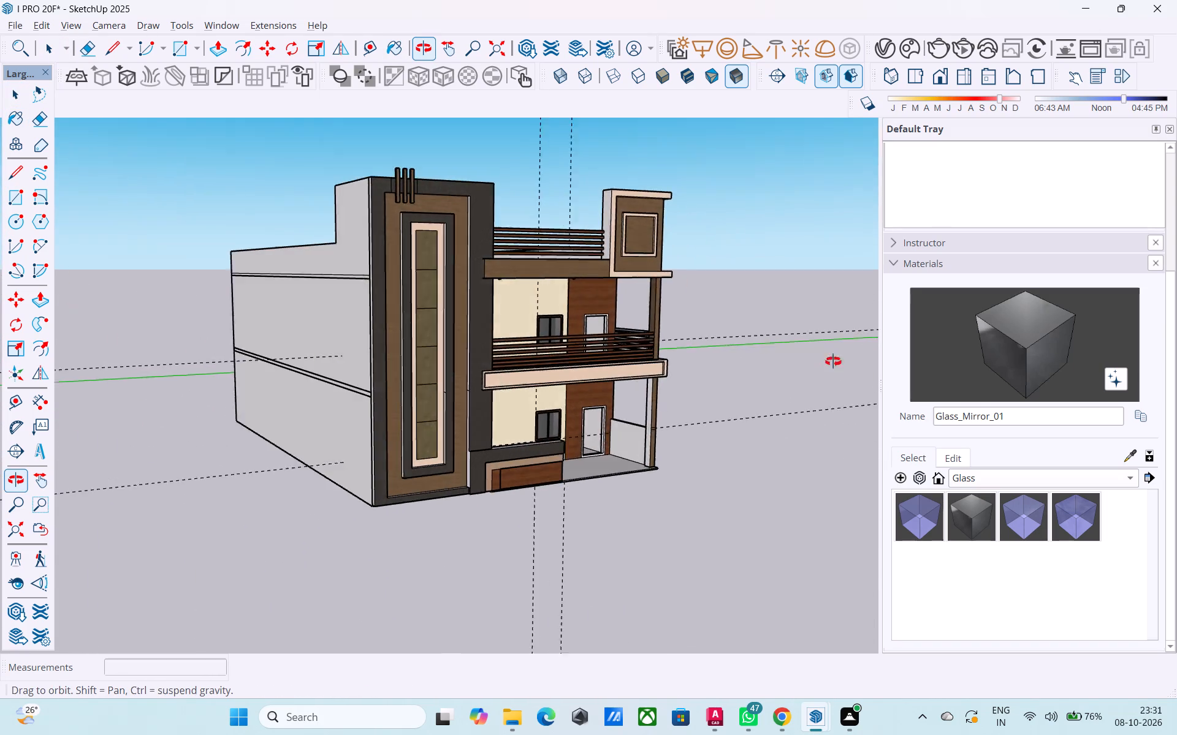
{"action": "middle_click_drag", "start_coordinate": [833, 361], "coordinate": [843, 358], "text": "shift"}
{"action": "middle_click_drag", "start_coordinate": [450, 349], "coordinate": [238, 367]}
{"action": "middle_click_drag", "start_coordinate": [433, 358], "coordinate": [361, 391], "text": "shift"}
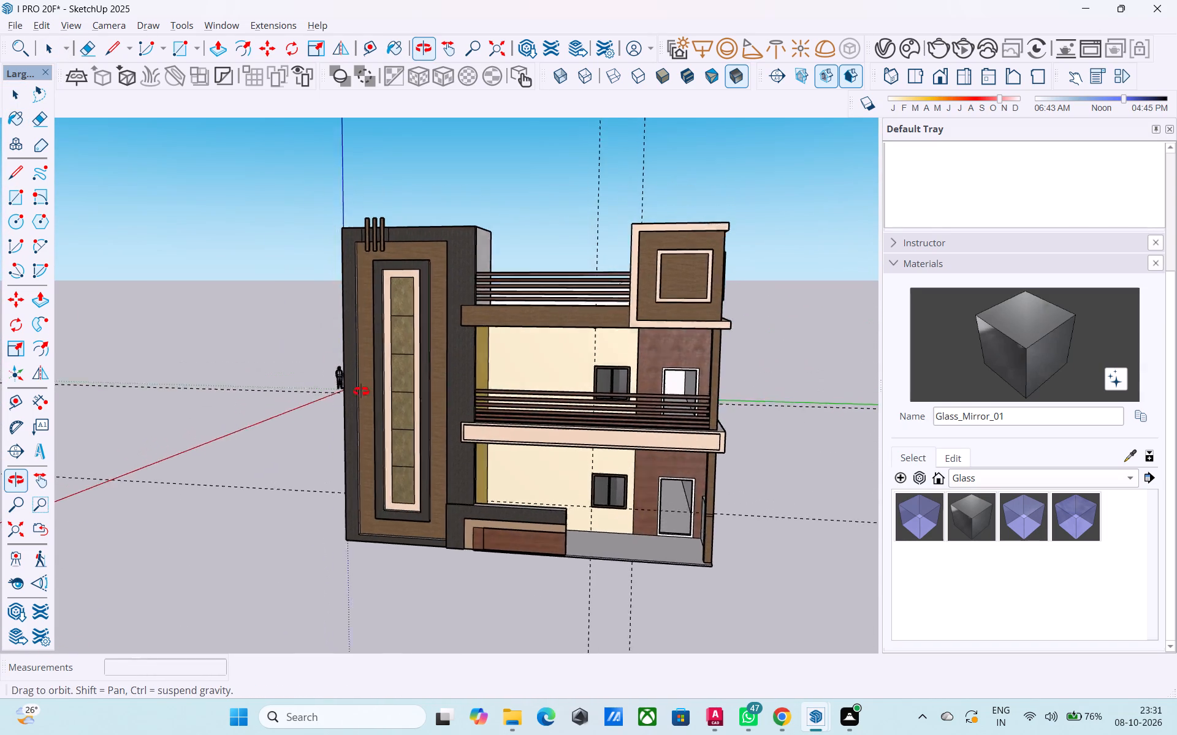
{"action": "middle_click_drag", "start_coordinate": [361, 391], "coordinate": [572, 414], "text": "shift"}
Paint the ground-floor, upper-floor and roof-level groups' unpainted outer walls with the in-model ThomThom - Complexion1 material.
{"action": "left_click", "coordinate": [967, 472]}
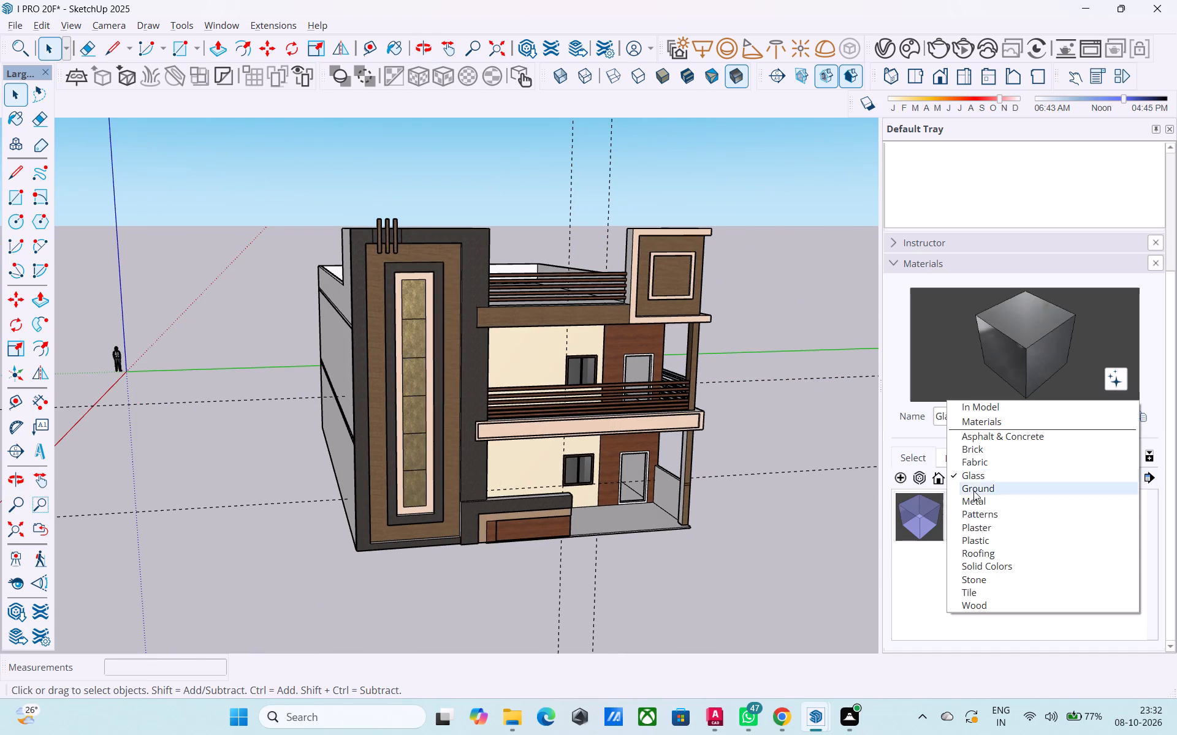
{"action": "left_click", "coordinate": [976, 407]}
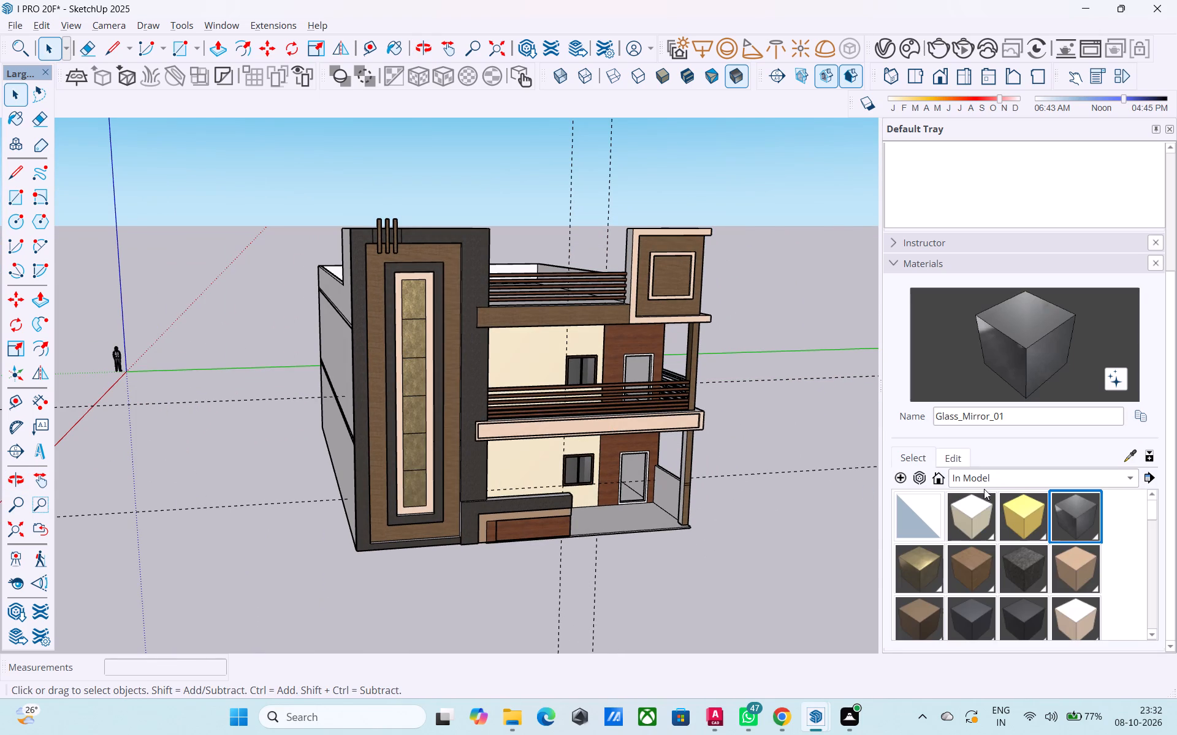
{"action": "left_click", "coordinate": [1076, 608]}
{"action": "middle_click_drag", "start_coordinate": [337, 405], "coordinate": [571, 381]}
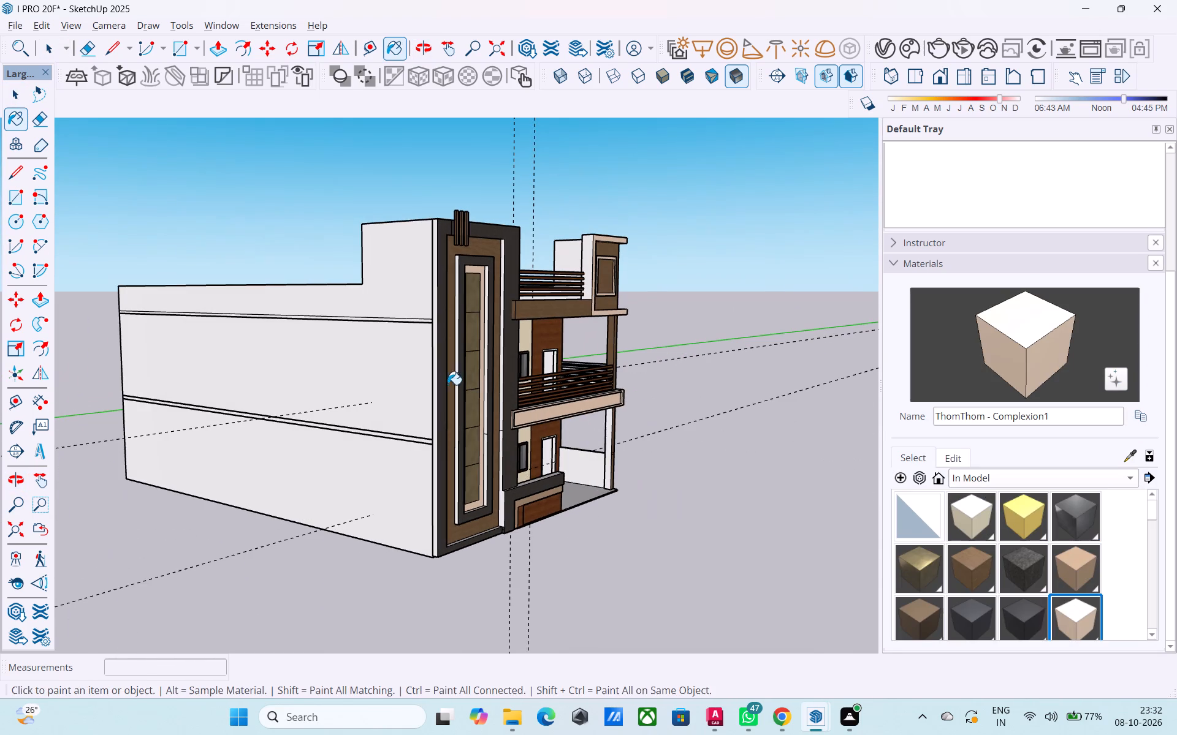
{"action": "left_click", "coordinate": [377, 383]}
{"action": "left_click", "coordinate": [353, 458]}
{"action": "left_click", "coordinate": [390, 283]}
{"action": "middle_click_drag", "start_coordinate": [543, 340], "coordinate": [128, 345]}
{"action": "middle_click_drag", "start_coordinate": [354, 358], "coordinate": [333, 355]}
{"action": "key", "text": "space"}
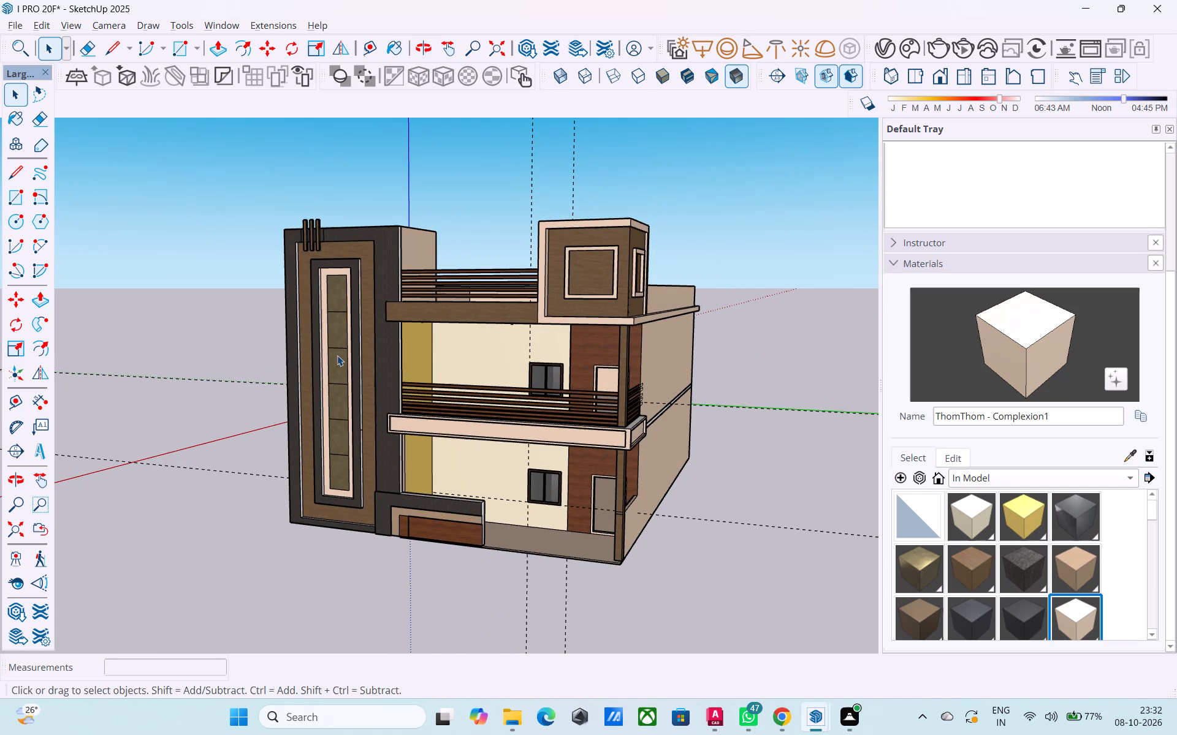
Save the model.
{"action": "key", "text": "ctrl+s"}
Examine the painted house from the balcony-side wall, the front corner and straight on.
{"action": "left_click", "coordinate": [512, 458]}
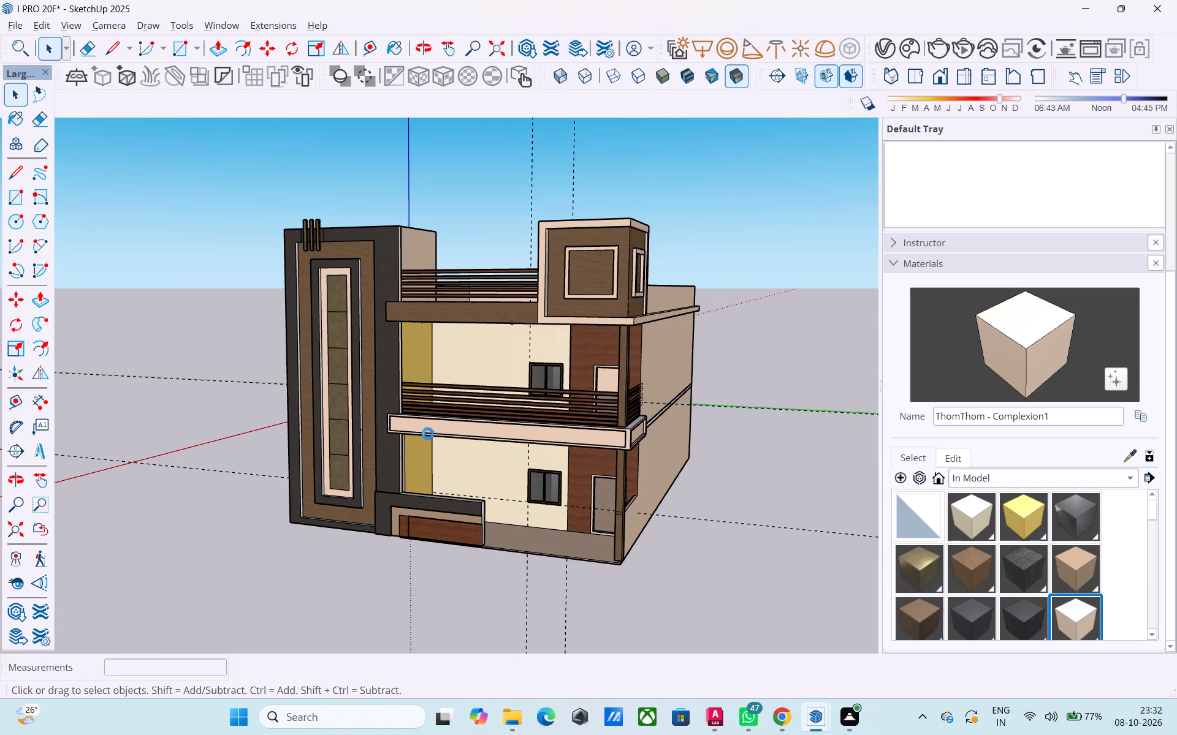
{"action": "middle_click_drag", "start_coordinate": [368, 409], "coordinate": [162, 393]}
{"action": "middle_click_drag", "start_coordinate": [480, 374], "coordinate": [668, 369]}
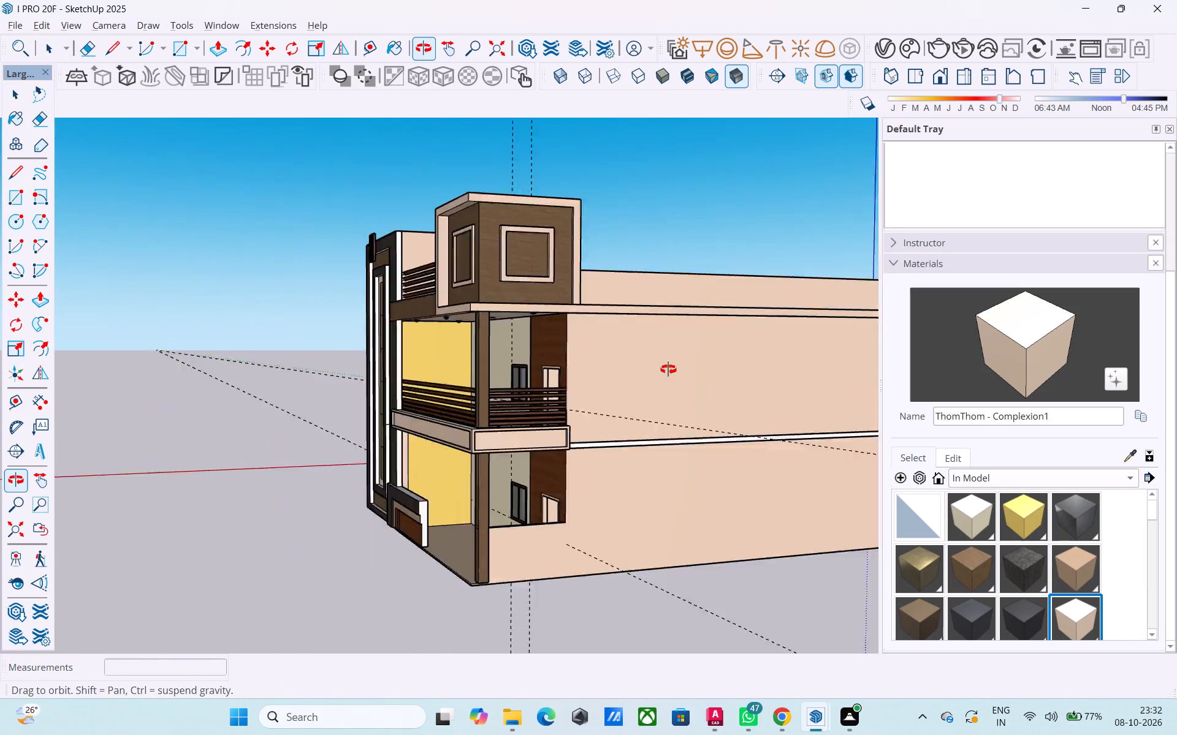
{"action": "middle_click_drag", "start_coordinate": [668, 369], "coordinate": [672, 369]}
{"action": "scroll", "coordinate": [453, 366], "scroll_direction": "down", "scroll_amount": 2}
{"action": "middle_click_drag", "start_coordinate": [387, 375], "coordinate": [343, 377]}
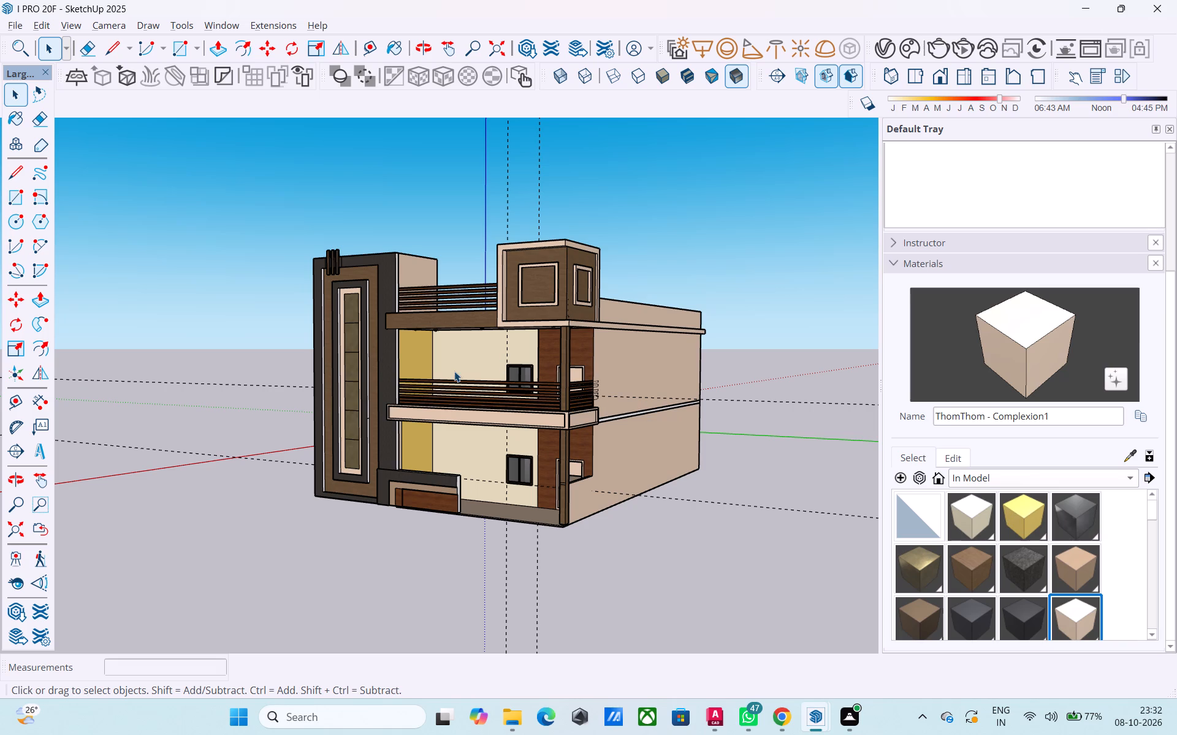
{"action": "middle_click_drag", "start_coordinate": [522, 385], "coordinate": [739, 381]}
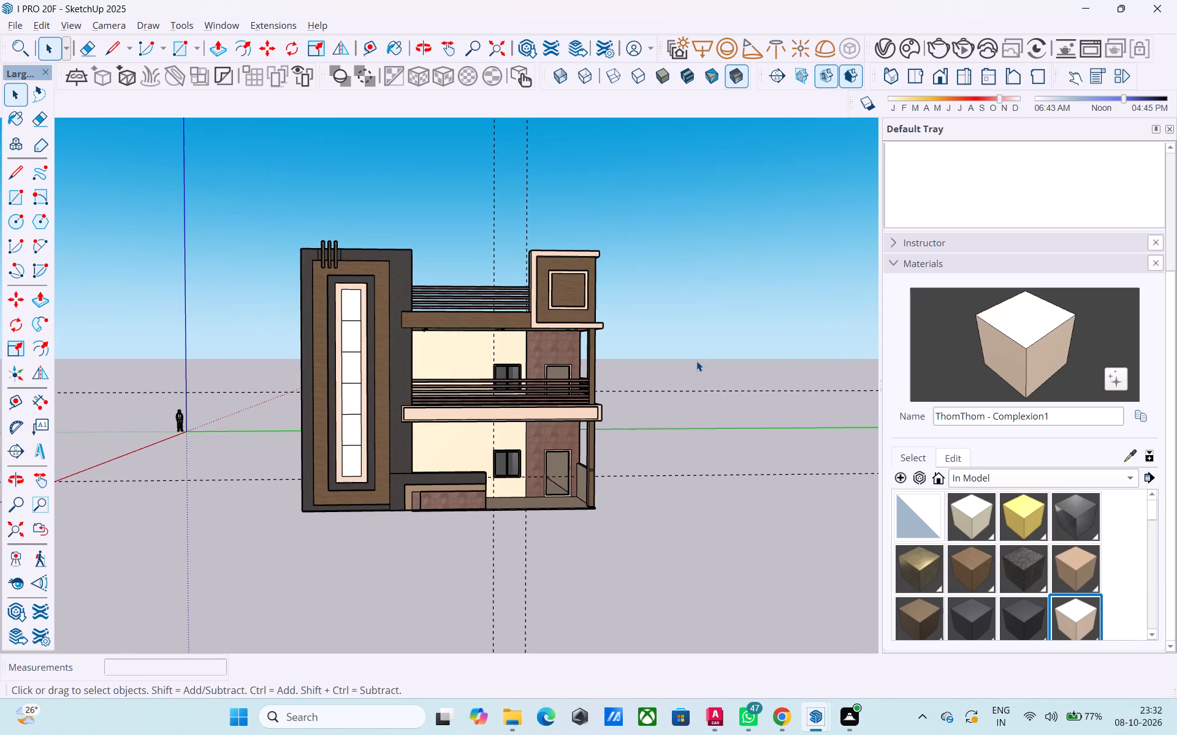
Examine the front elevation, the balcony and porch undersides, and the side wall for surfaces that still need a material.
{"action": "scroll", "coordinate": [698, 361], "scroll_direction": "up", "scroll_amount": 6}
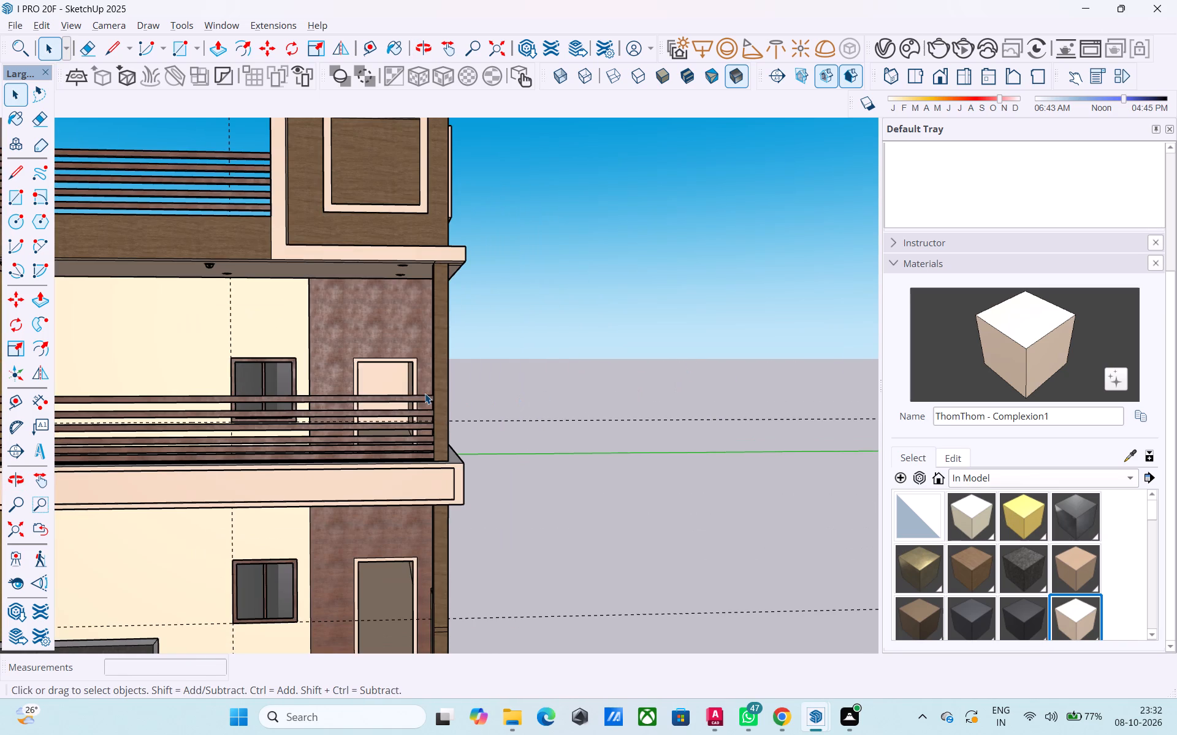
{"action": "middle_click_drag", "start_coordinate": [425, 391], "coordinate": [485, 287], "text": "shift"}
{"action": "scroll", "coordinate": [455, 510], "scroll_direction": "up", "scroll_amount": 4}
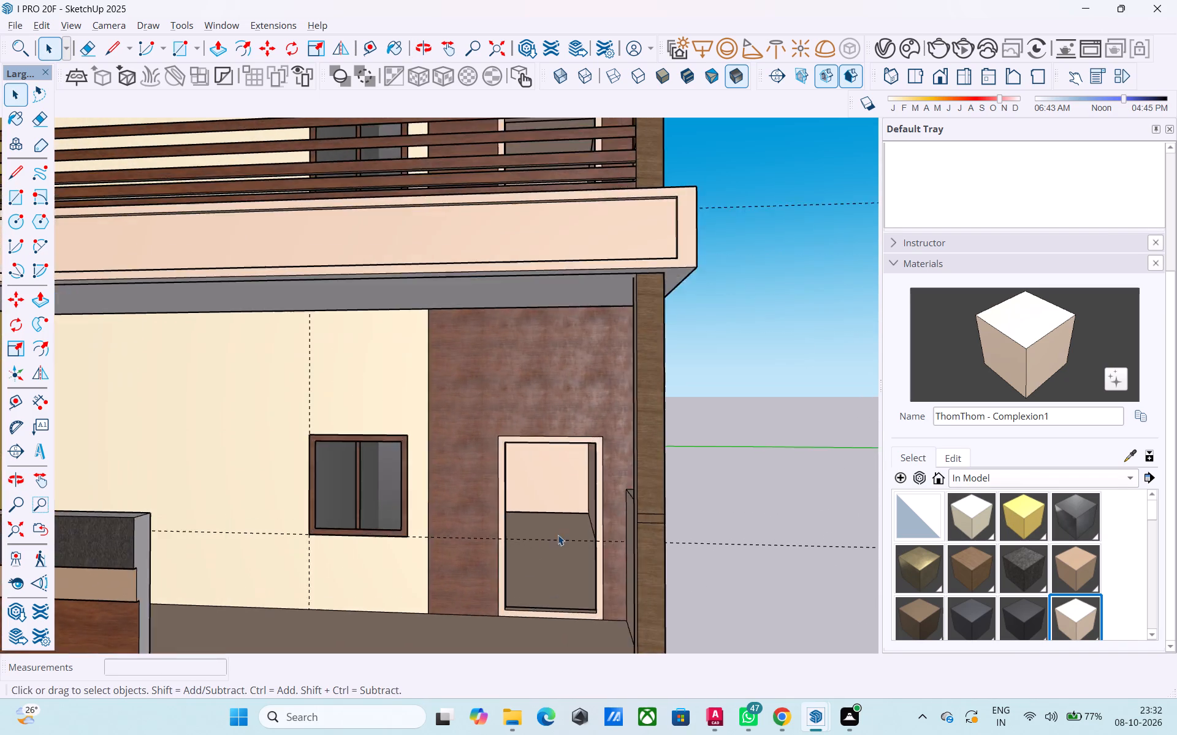
{"action": "middle_click_drag", "start_coordinate": [558, 534], "coordinate": [515, 505]}
{"action": "scroll", "coordinate": [516, 508], "scroll_direction": "down", "scroll_amount": 4}
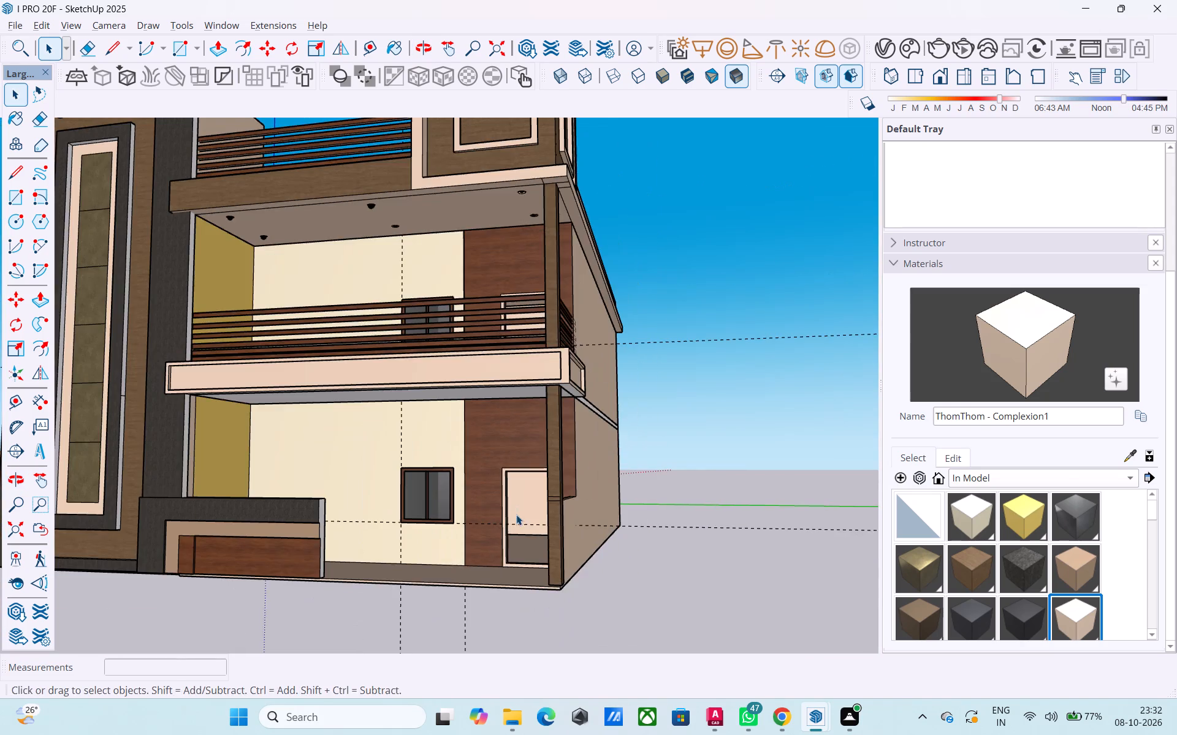
{"action": "middle_click_drag", "start_coordinate": [550, 390], "coordinate": [543, 532]}
{"action": "middle_click_drag", "start_coordinate": [462, 421], "coordinate": [539, 352], "text": "shift"}
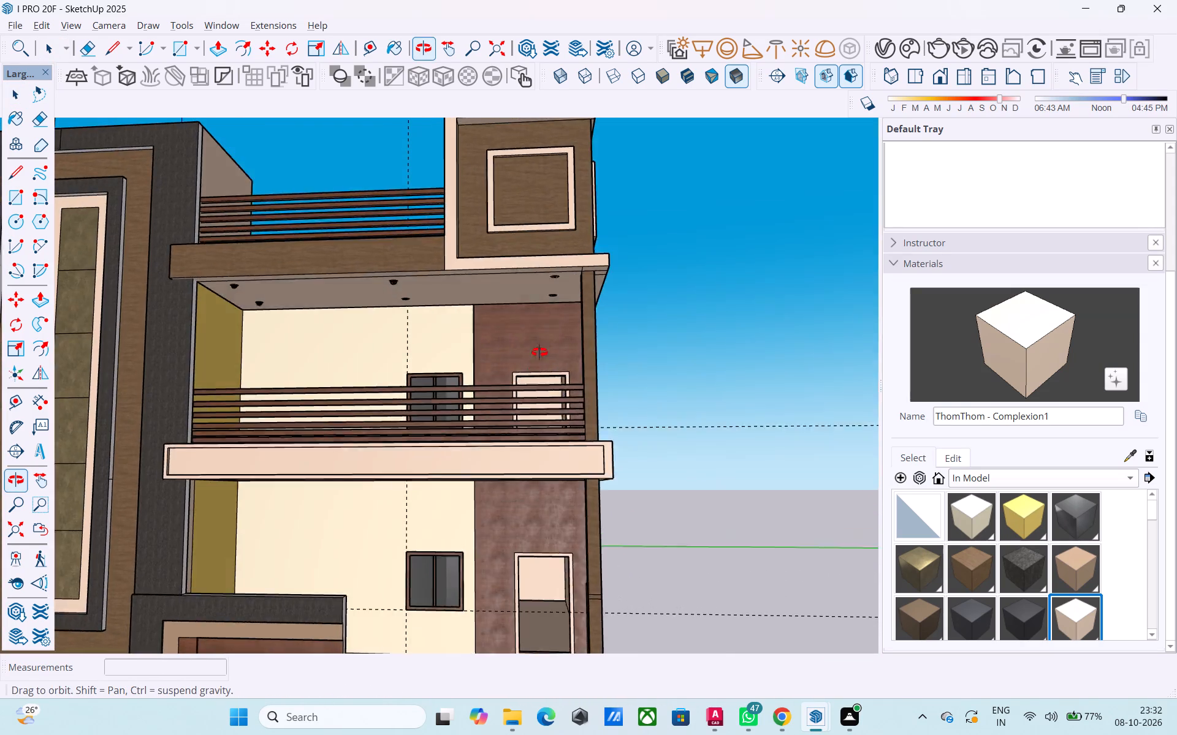
{"action": "middle_click_drag", "start_coordinate": [539, 352], "coordinate": [544, 332], "text": "shift"}
{"action": "middle_click_drag", "start_coordinate": [490, 403], "coordinate": [565, 334]}
{"action": "scroll", "coordinate": [559, 352], "scroll_direction": "up", "scroll_amount": 1}
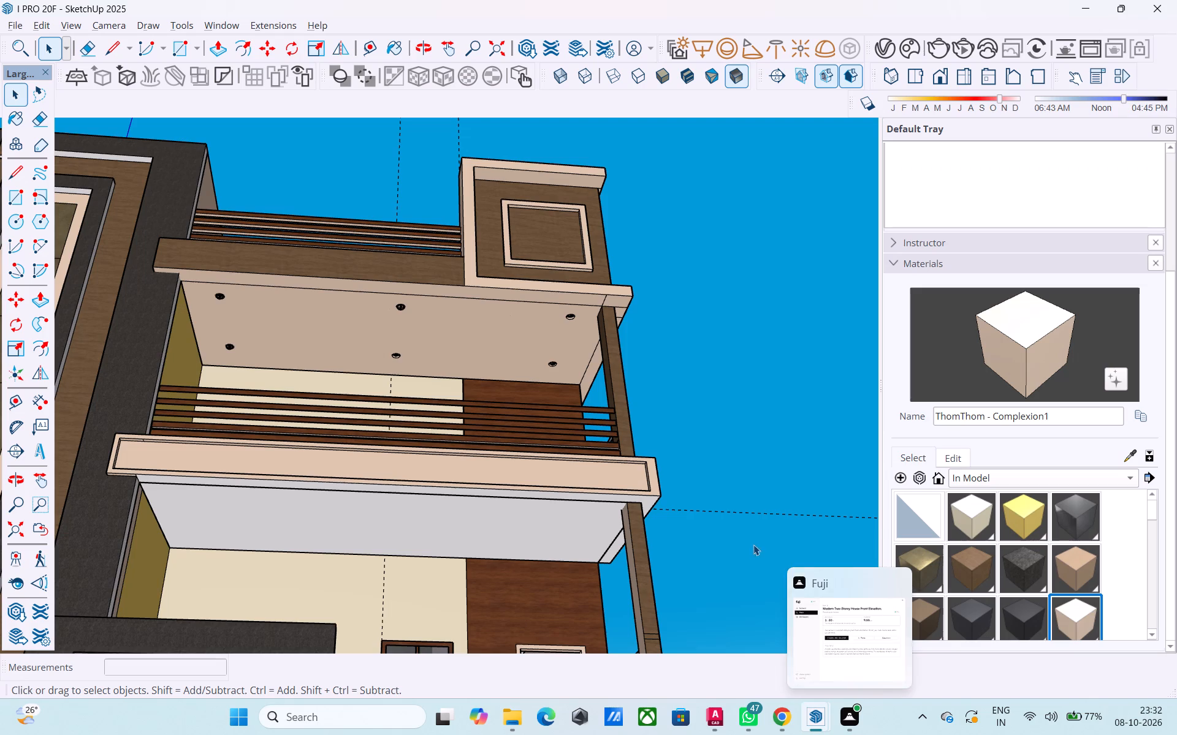
{"action": "scroll", "coordinate": [585, 420], "scroll_direction": "down", "scroll_amount": 10}
{"action": "middle_click_drag", "start_coordinate": [614, 394], "coordinate": [517, 530]}
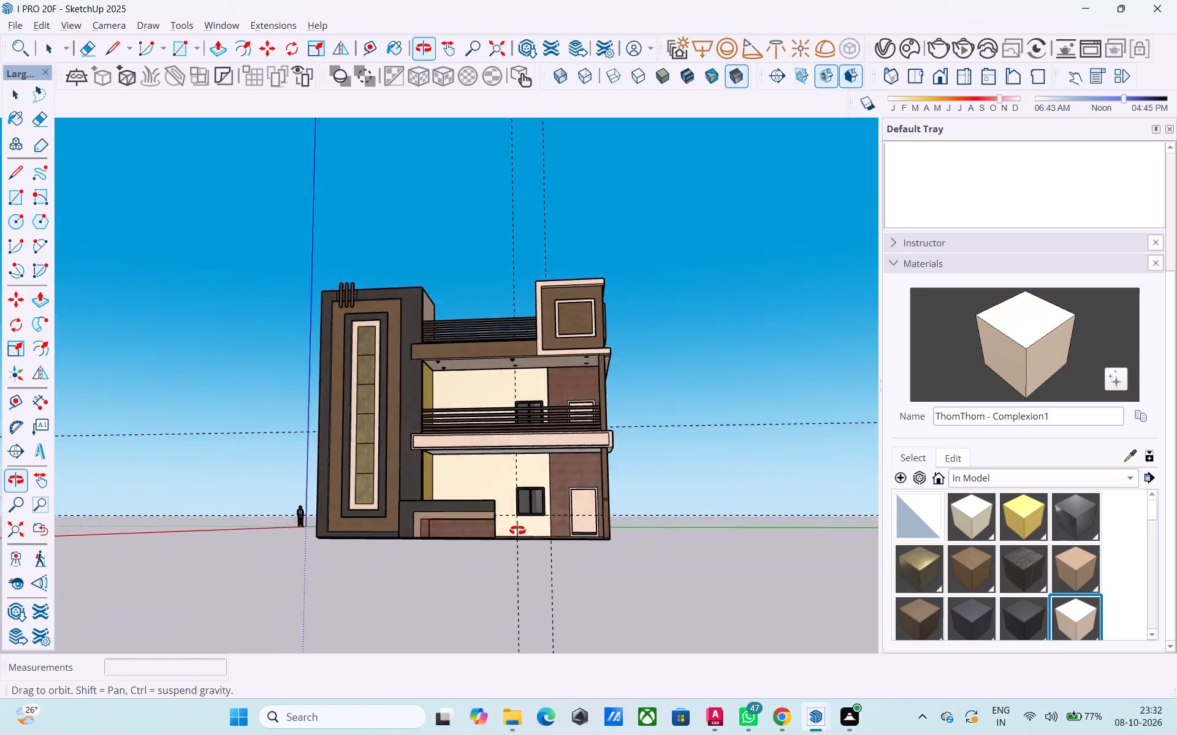
{"action": "middle_click_drag", "start_coordinate": [517, 530], "coordinate": [731, 385]}
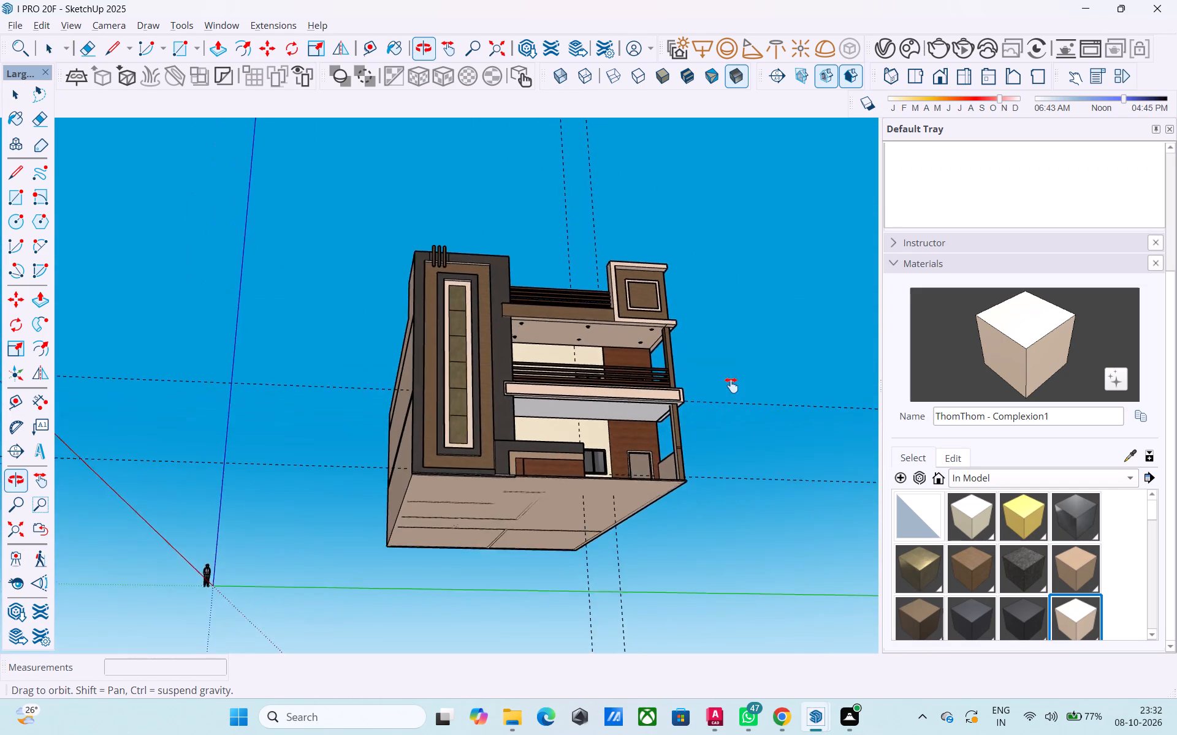
{"action": "middle_click_drag", "start_coordinate": [731, 385], "coordinate": [585, 194]}
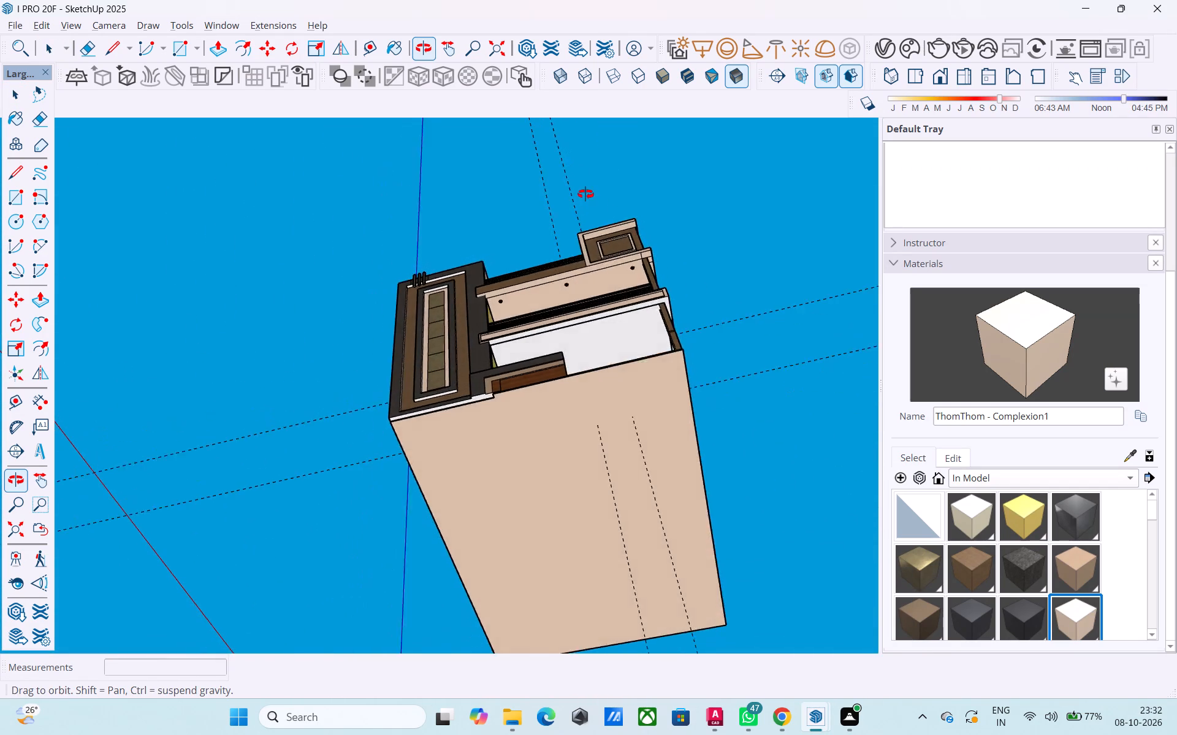
{"action": "middle_click_drag", "start_coordinate": [585, 194], "coordinate": [574, 491]}
{"action": "middle_click_drag", "start_coordinate": [638, 369], "coordinate": [679, 421]}
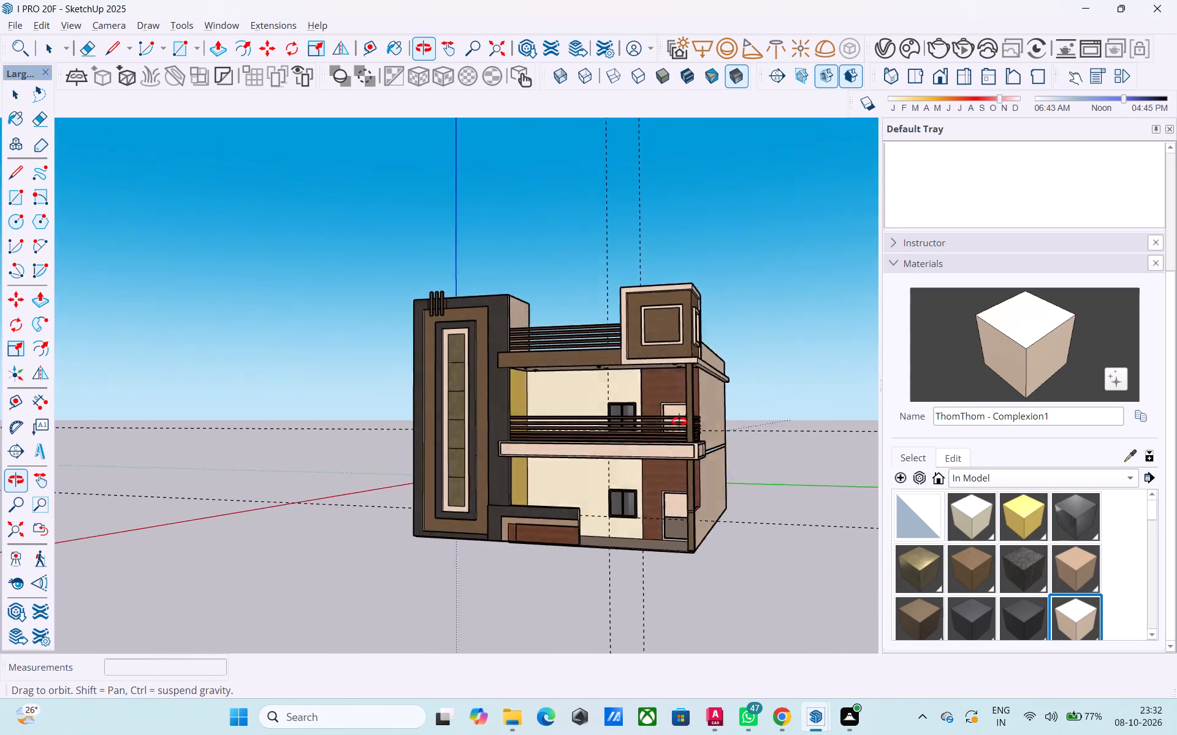
{"action": "middle_click_drag", "start_coordinate": [679, 421], "coordinate": [668, 198]}
{"action": "middle_click_drag", "start_coordinate": [628, 367], "coordinate": [722, 211]}
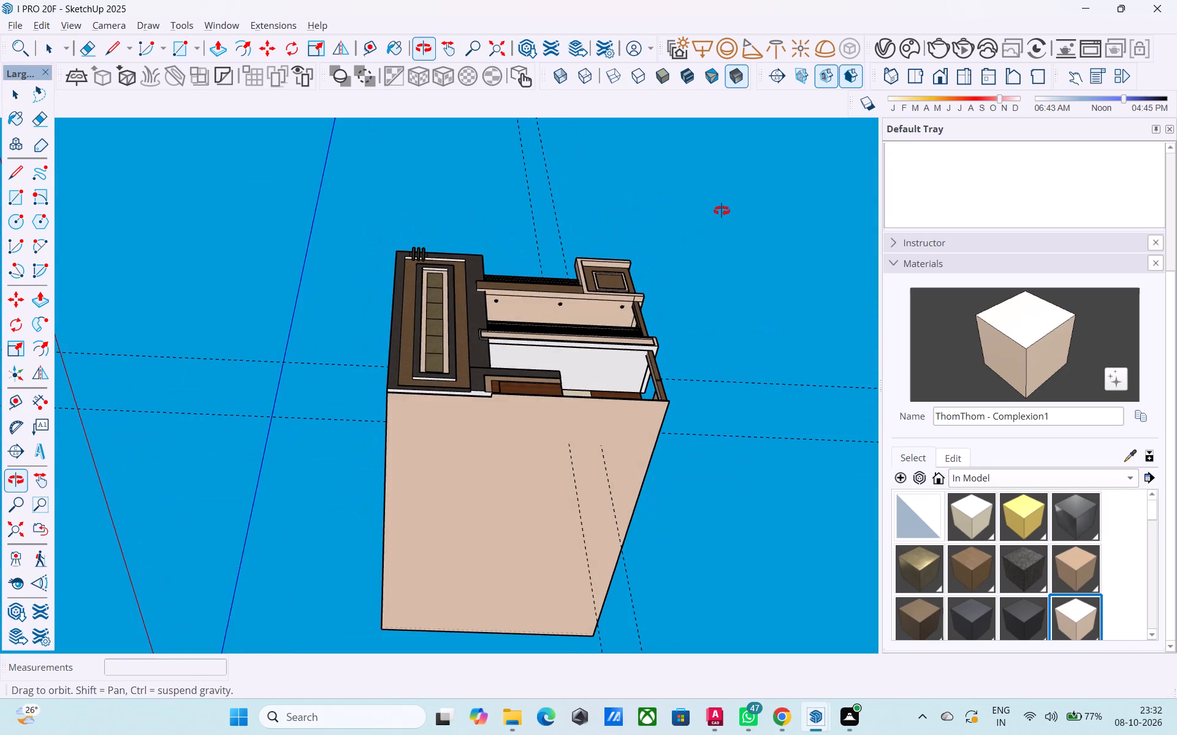
{"action": "middle_click_drag", "start_coordinate": [722, 211], "coordinate": [648, 420]}
{"action": "middle_click_drag", "start_coordinate": [631, 314], "coordinate": [432, 428]}
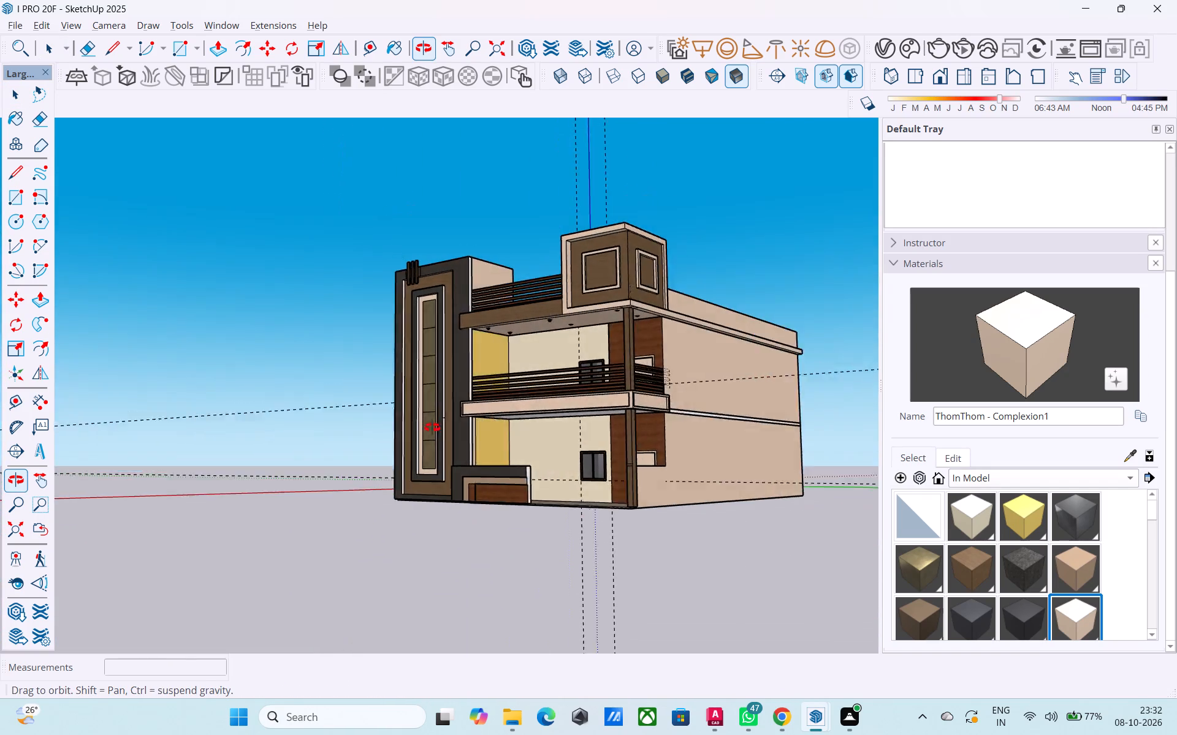
{"action": "middle_click_drag", "start_coordinate": [432, 428], "coordinate": [629, 382]}
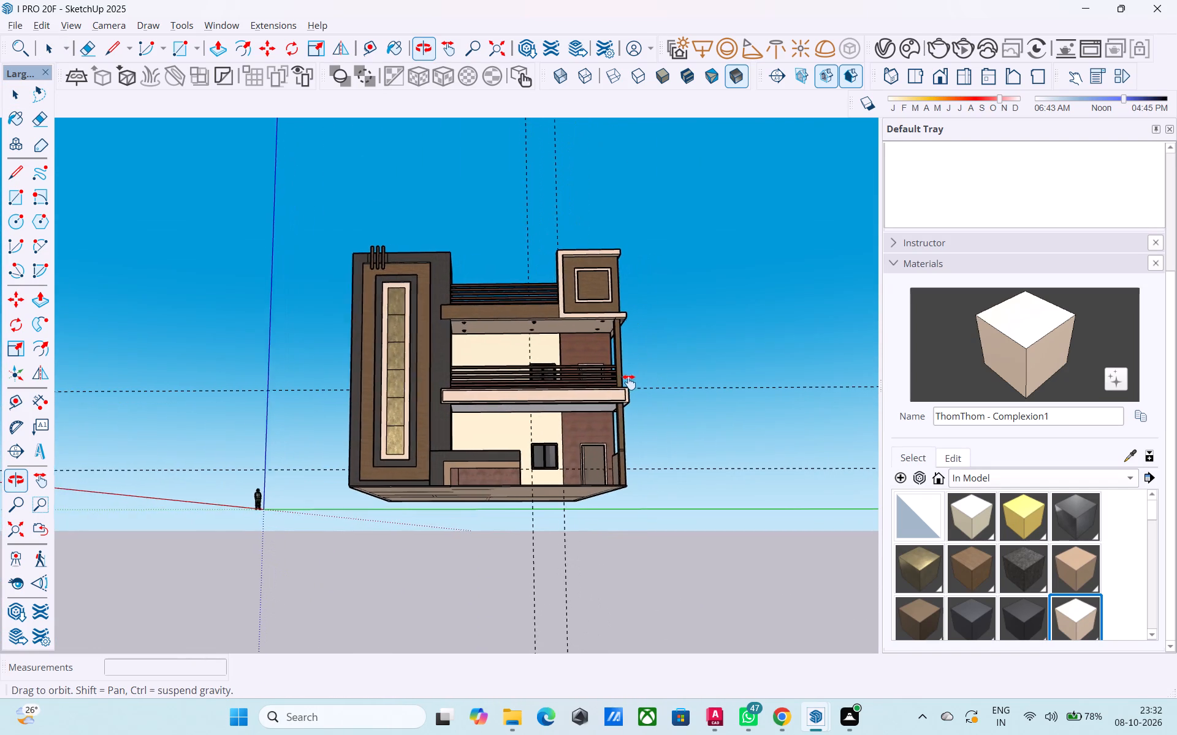
{"action": "middle_click_drag", "start_coordinate": [629, 382], "coordinate": [625, 380]}
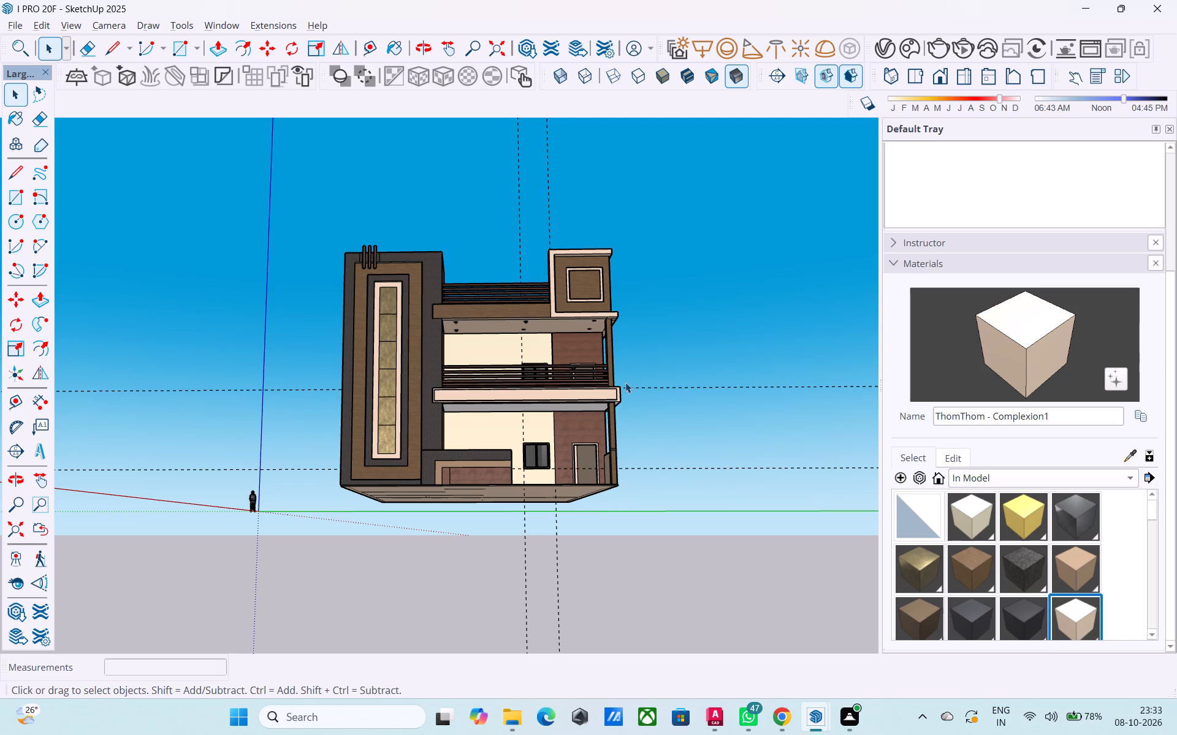
Paint the ground-floor porch ceiling under the balcony slab with the ThomThom - Complexion1 material.
{"action": "scroll", "coordinate": [592, 421], "scroll_direction": "up", "scroll_amount": 1}
{"action": "middle_click_drag", "start_coordinate": [591, 420], "coordinate": [582, 414]}
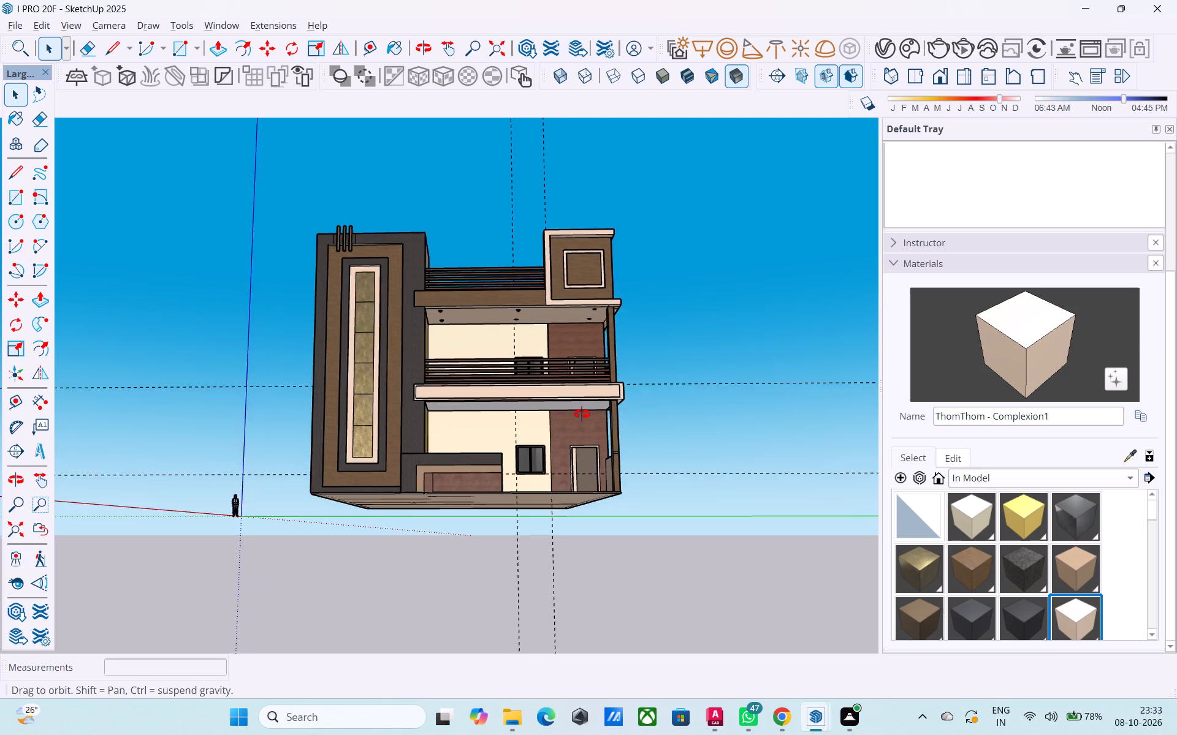
{"action": "middle_click_drag", "start_coordinate": [582, 414], "coordinate": [522, 398]}
{"action": "middle_click_drag", "start_coordinate": [547, 379], "coordinate": [577, 300]}
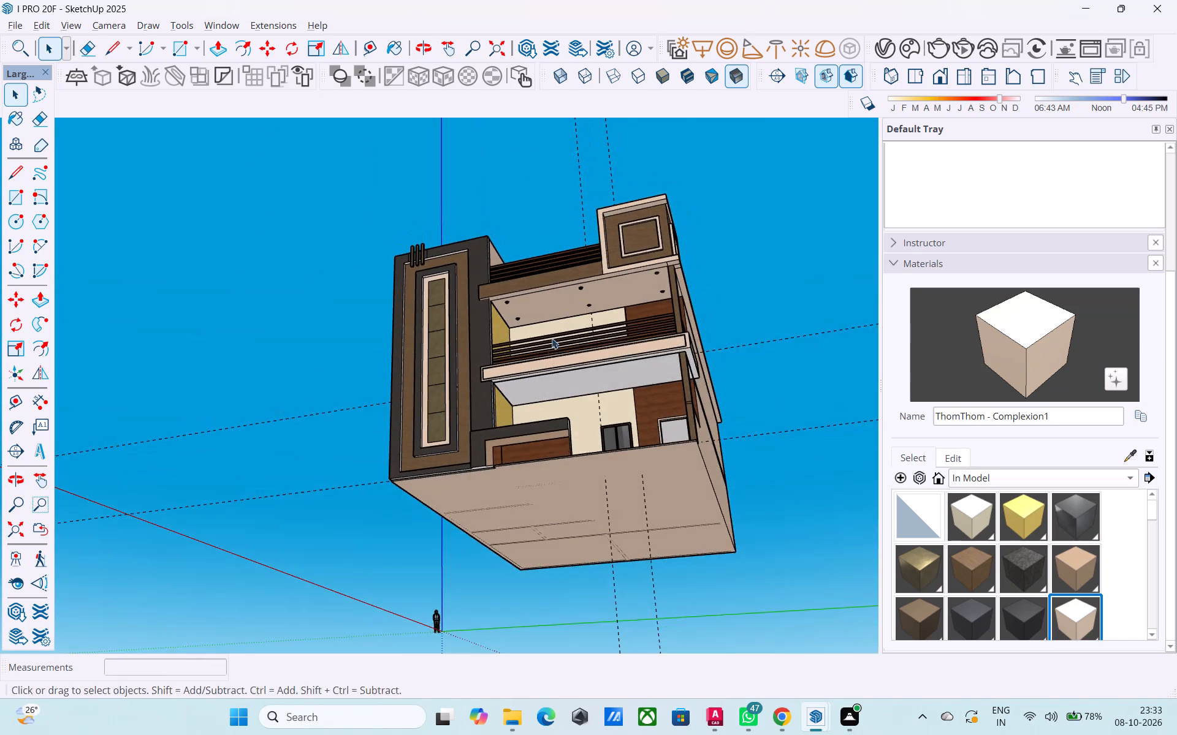
{"action": "middle_click_drag", "start_coordinate": [548, 352], "coordinate": [574, 303], "text": "shift"}
{"action": "left_click", "coordinate": [986, 358]}
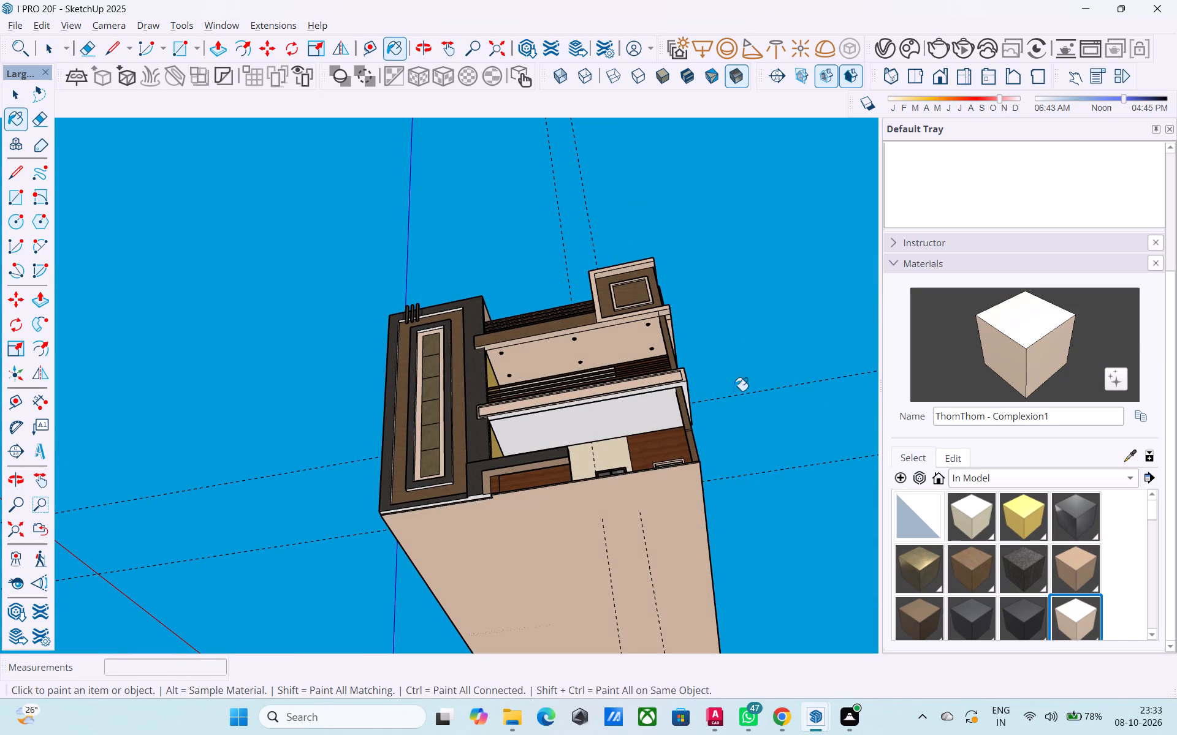
{"action": "left_click", "coordinate": [582, 437]}
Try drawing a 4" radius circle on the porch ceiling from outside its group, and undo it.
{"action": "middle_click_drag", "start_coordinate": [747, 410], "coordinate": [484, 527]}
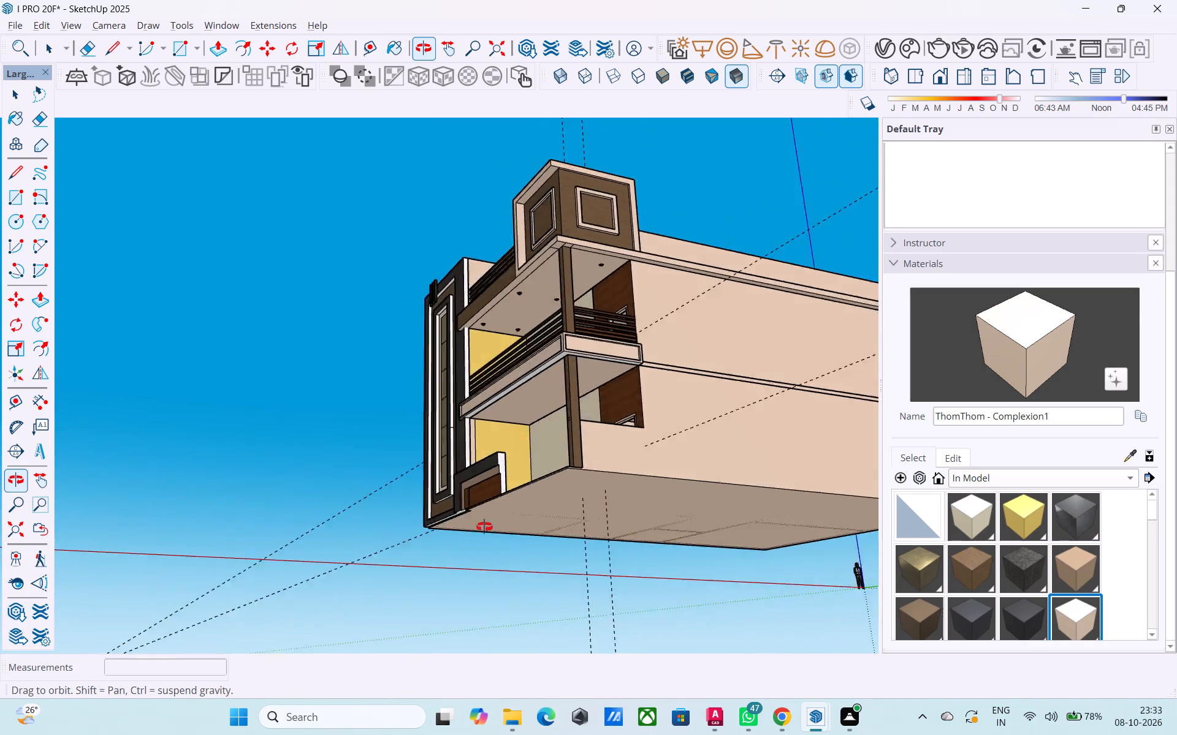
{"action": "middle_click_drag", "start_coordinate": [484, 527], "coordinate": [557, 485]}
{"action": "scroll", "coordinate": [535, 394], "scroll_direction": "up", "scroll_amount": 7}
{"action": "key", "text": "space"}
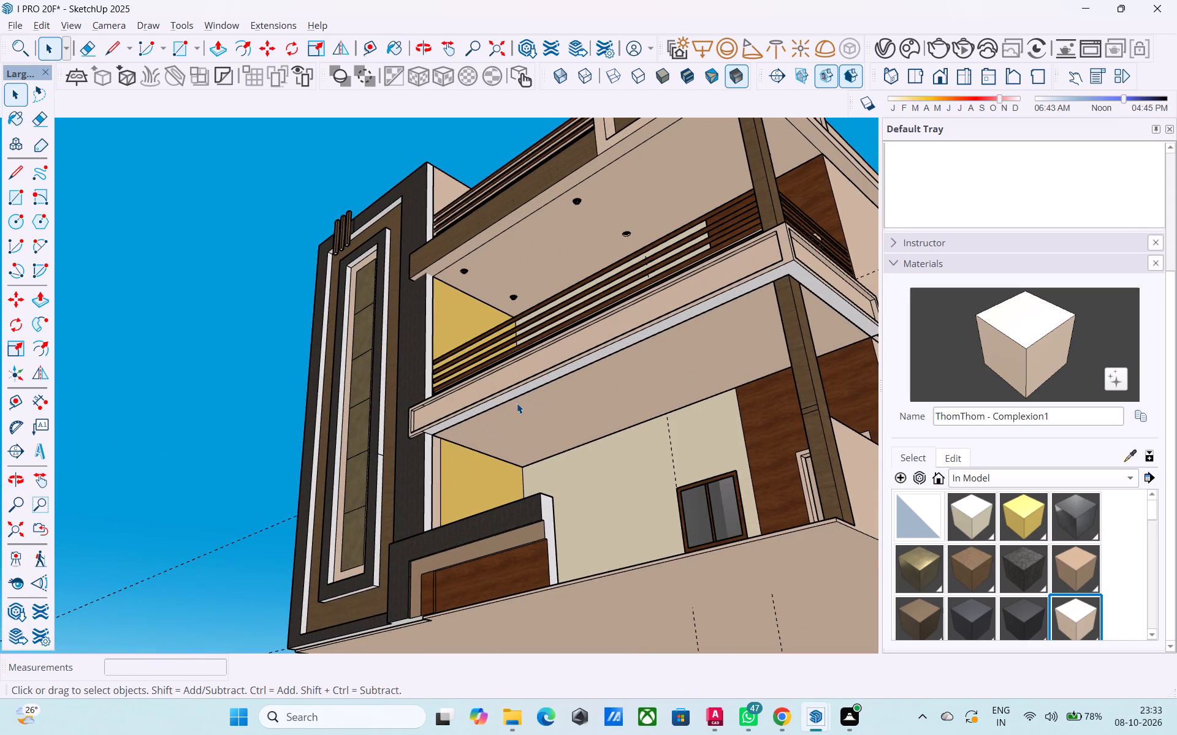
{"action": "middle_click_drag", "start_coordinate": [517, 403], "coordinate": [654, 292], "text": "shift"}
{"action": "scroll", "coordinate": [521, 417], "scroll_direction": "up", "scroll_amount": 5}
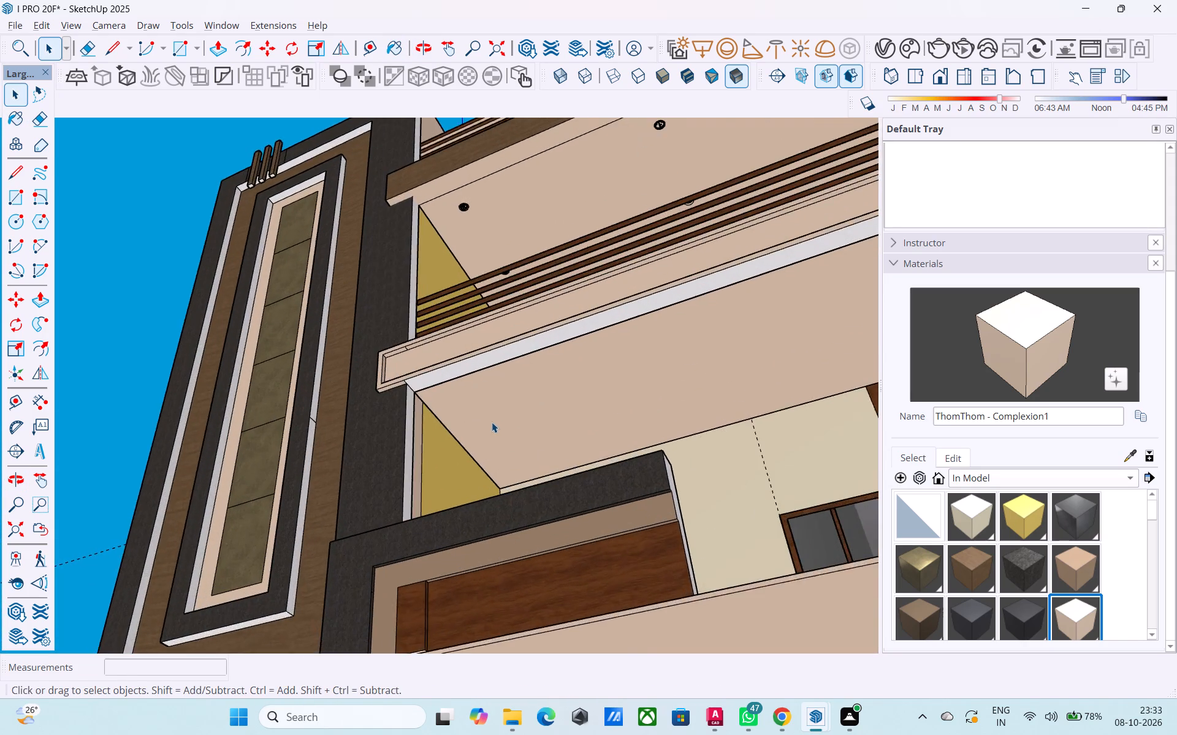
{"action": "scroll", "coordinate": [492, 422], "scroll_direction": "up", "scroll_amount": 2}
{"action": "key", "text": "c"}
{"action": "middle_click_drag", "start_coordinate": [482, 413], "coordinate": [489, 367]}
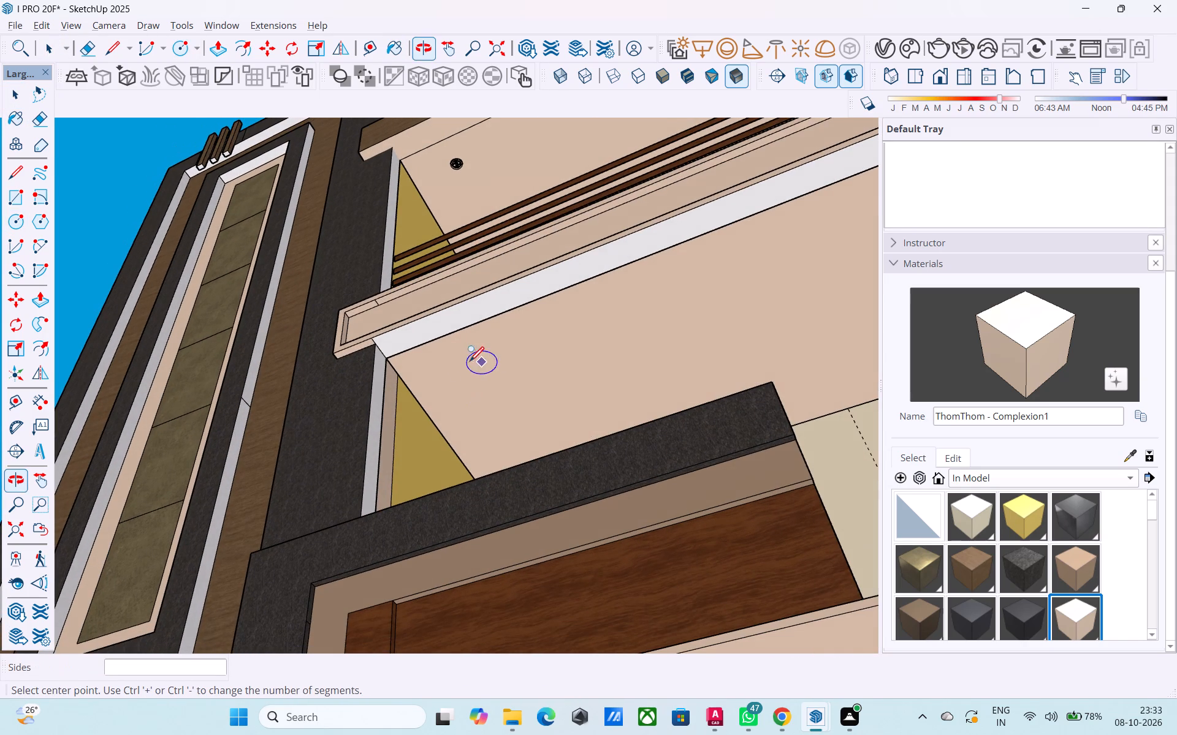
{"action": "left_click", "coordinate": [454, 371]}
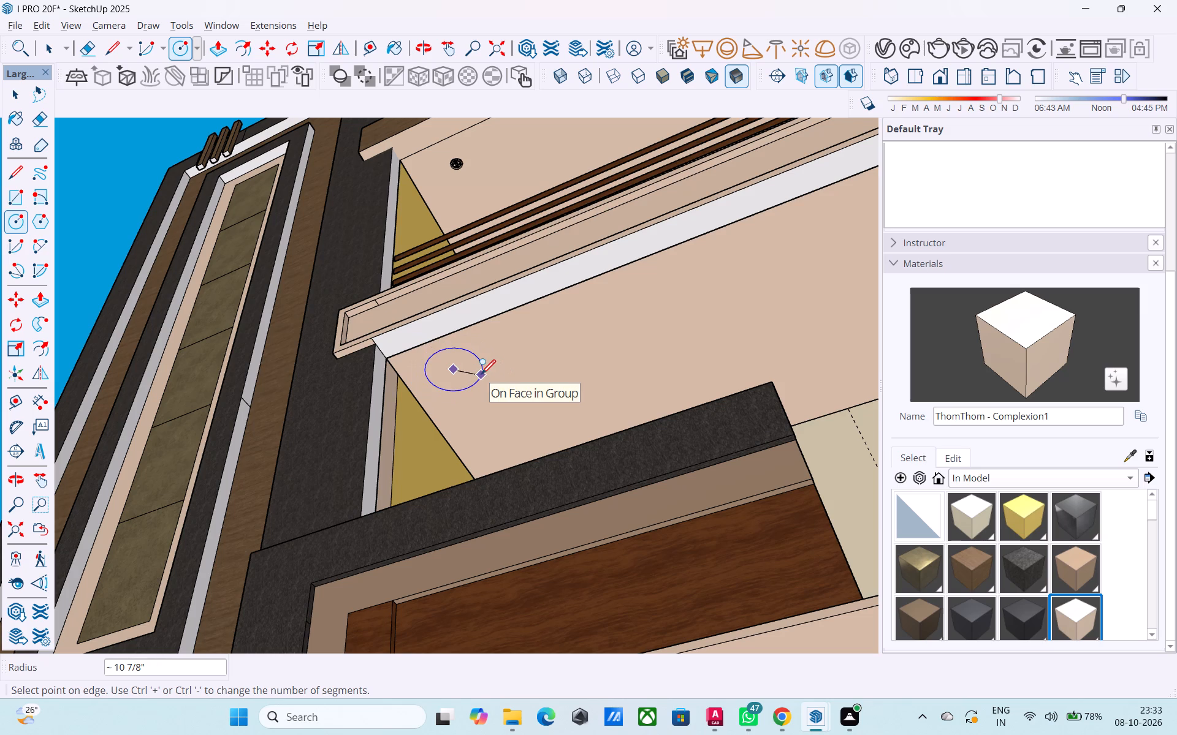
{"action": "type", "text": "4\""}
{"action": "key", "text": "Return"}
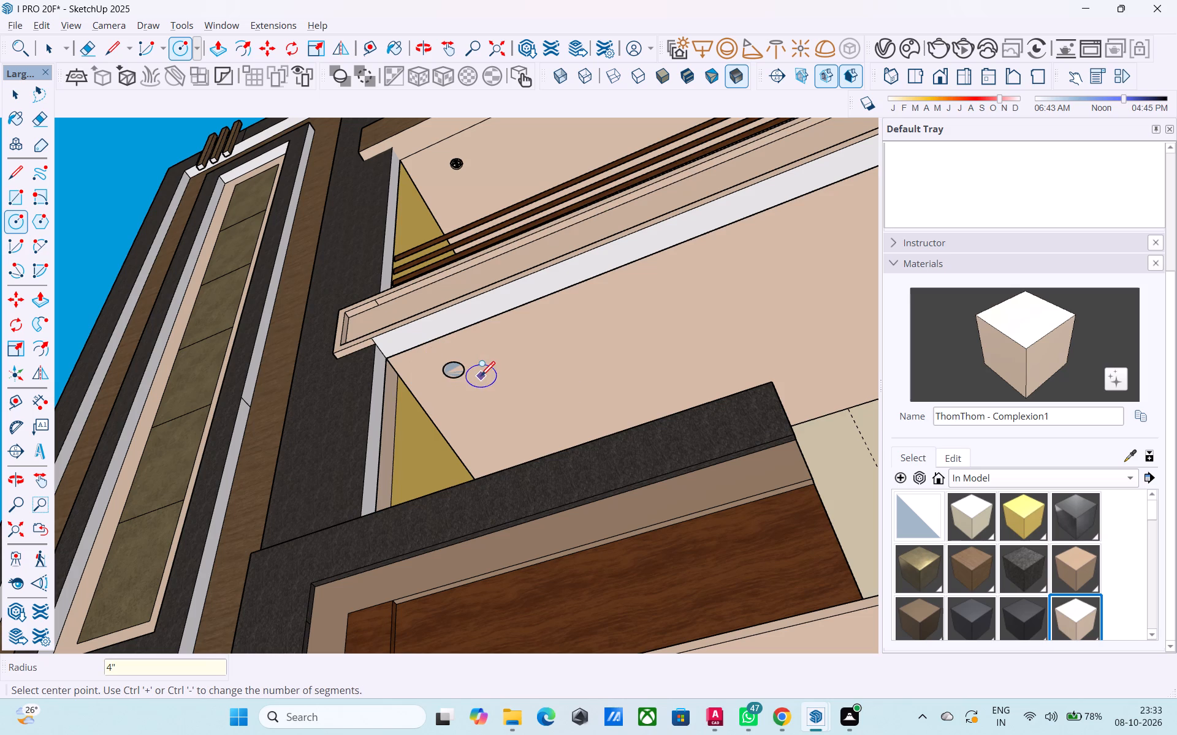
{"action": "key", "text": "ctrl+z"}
Open the balcony slab group for editing and draw a 4" radius circle on its underside, near the tower-side front corner.
{"action": "key", "text": "space"}
{"action": "double_click", "coordinate": [487, 370]}
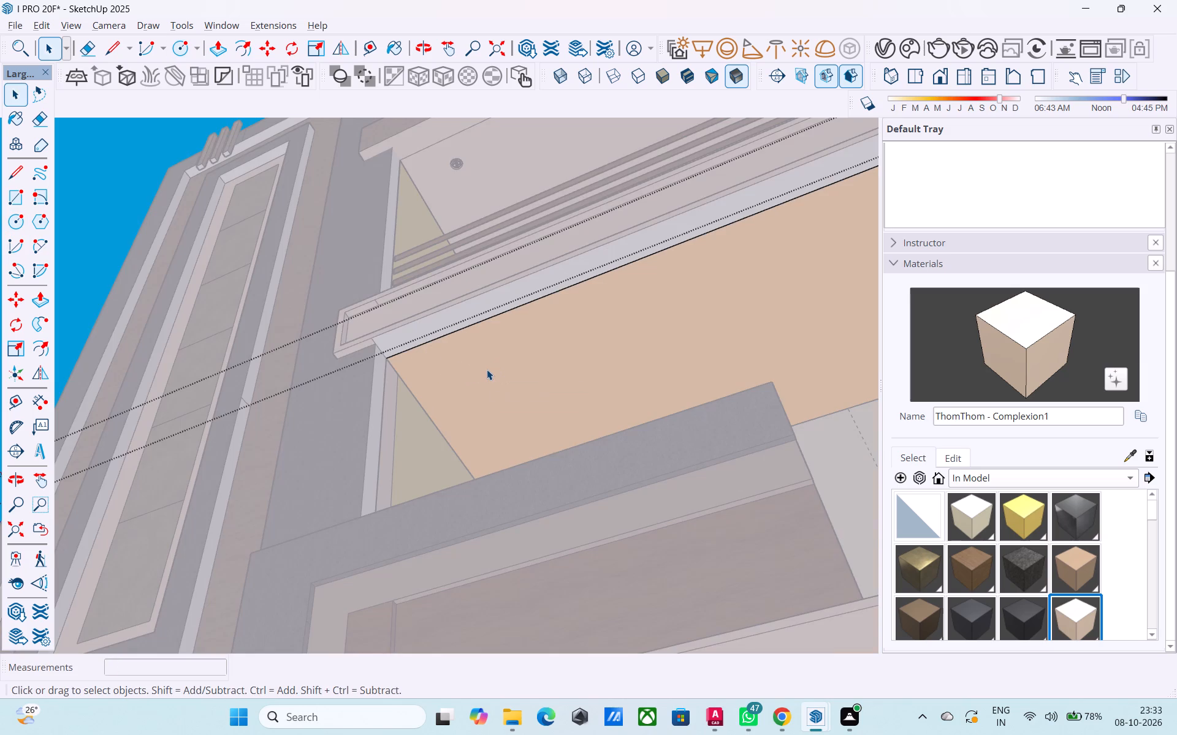
{"action": "middle_click_drag", "start_coordinate": [511, 382], "coordinate": [517, 448], "text": "shift"}
{"action": "double_click", "coordinate": [512, 443]}
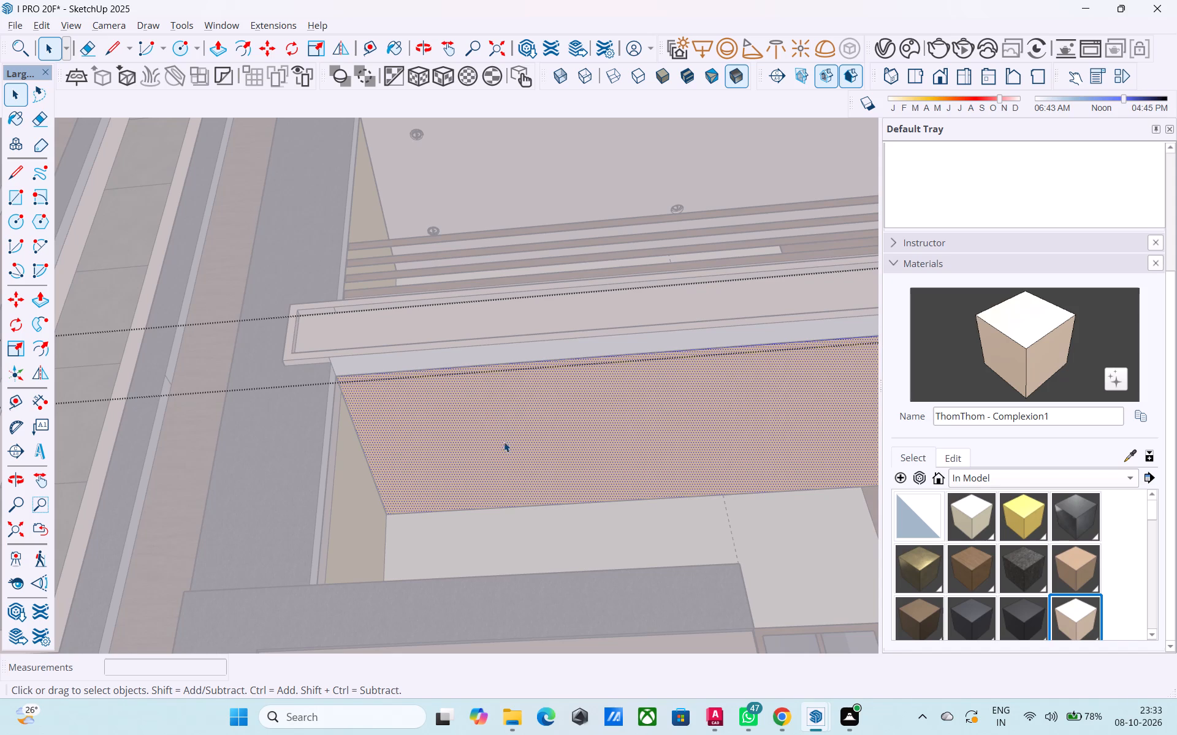
{"action": "left_click", "coordinate": [489, 437]}
{"action": "key", "text": "c"}
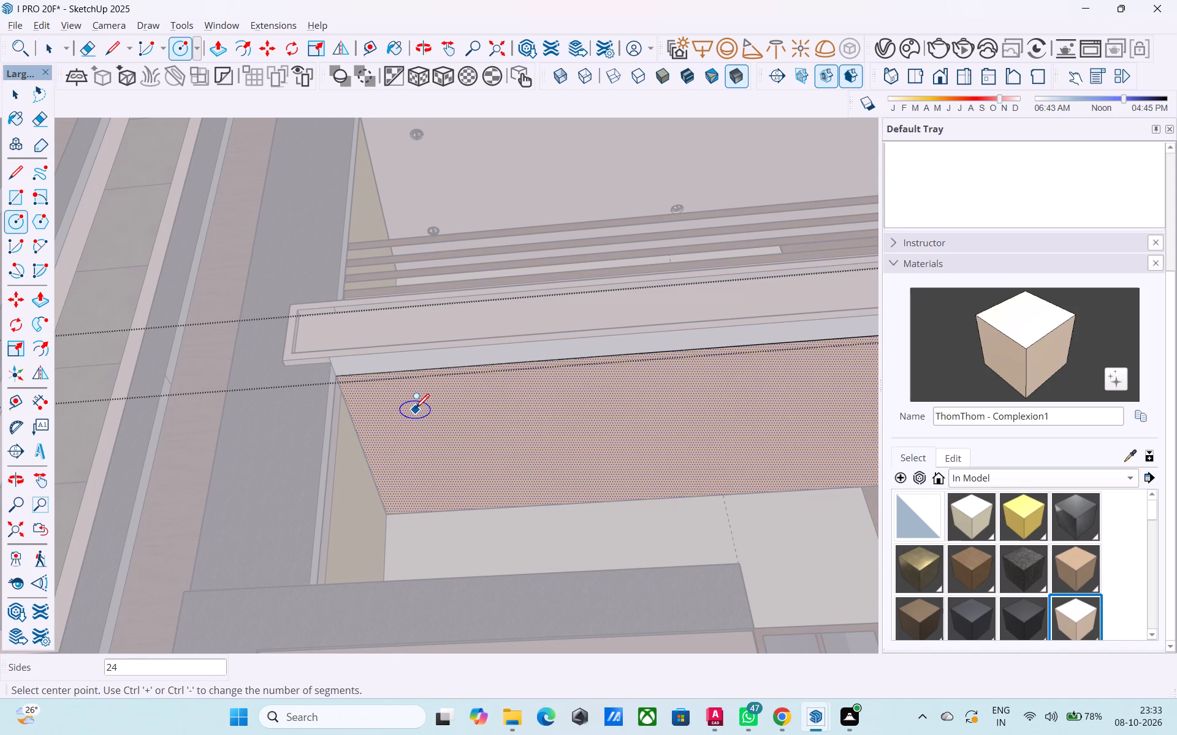
{"action": "left_click", "coordinate": [415, 409]}
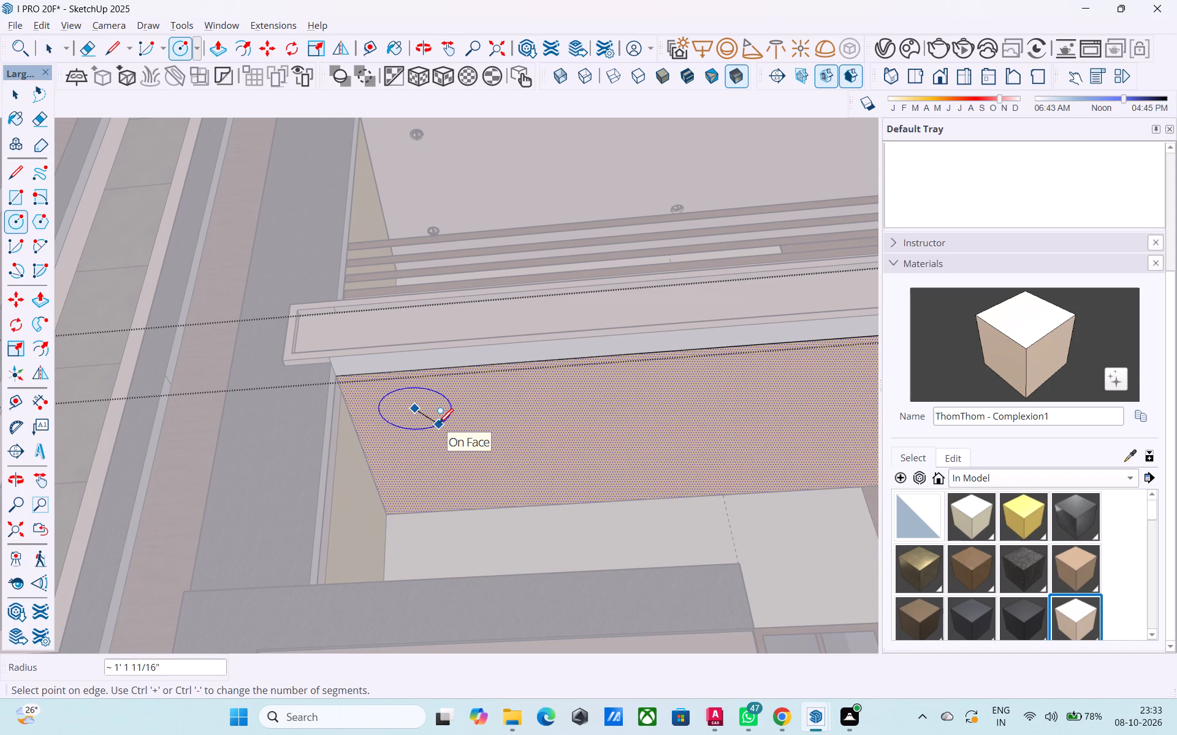
{"action": "type", "text": "4\""}
{"action": "key", "text": "Return"}
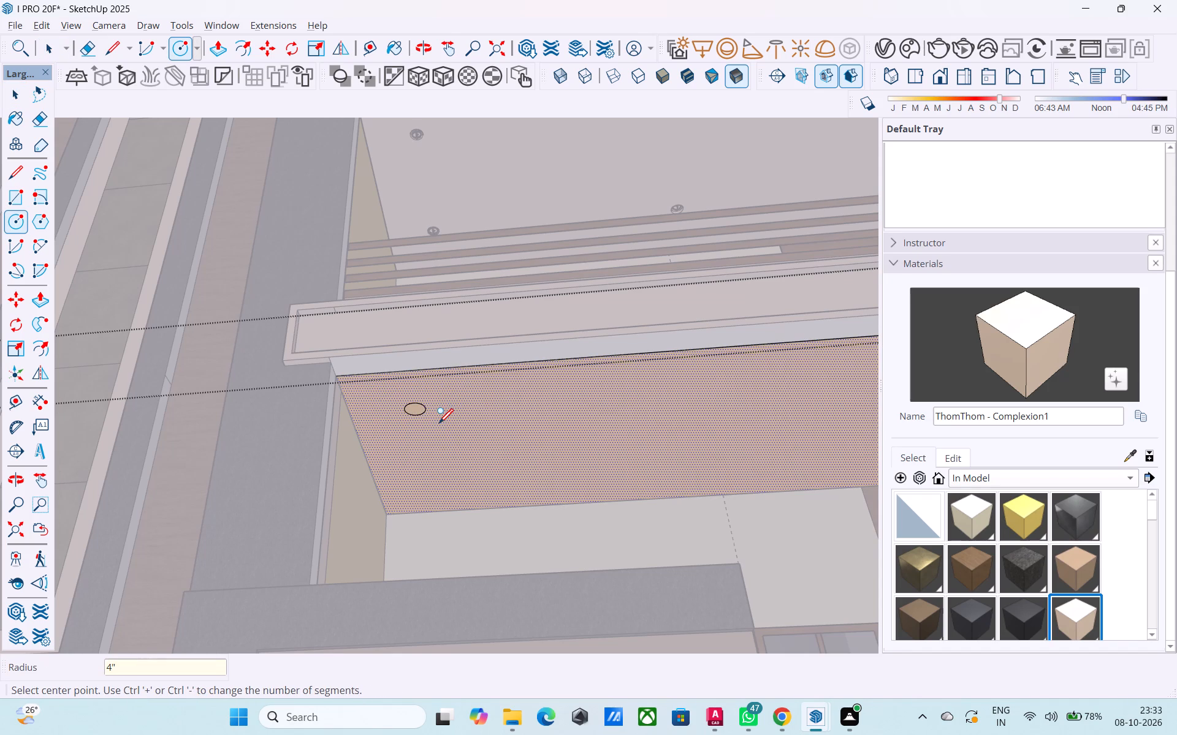
{"action": "key", "text": "space"}
Copy the circle's face across the porch ceiling to a spot near the back wall.
{"action": "left_click", "coordinate": [416, 408]}
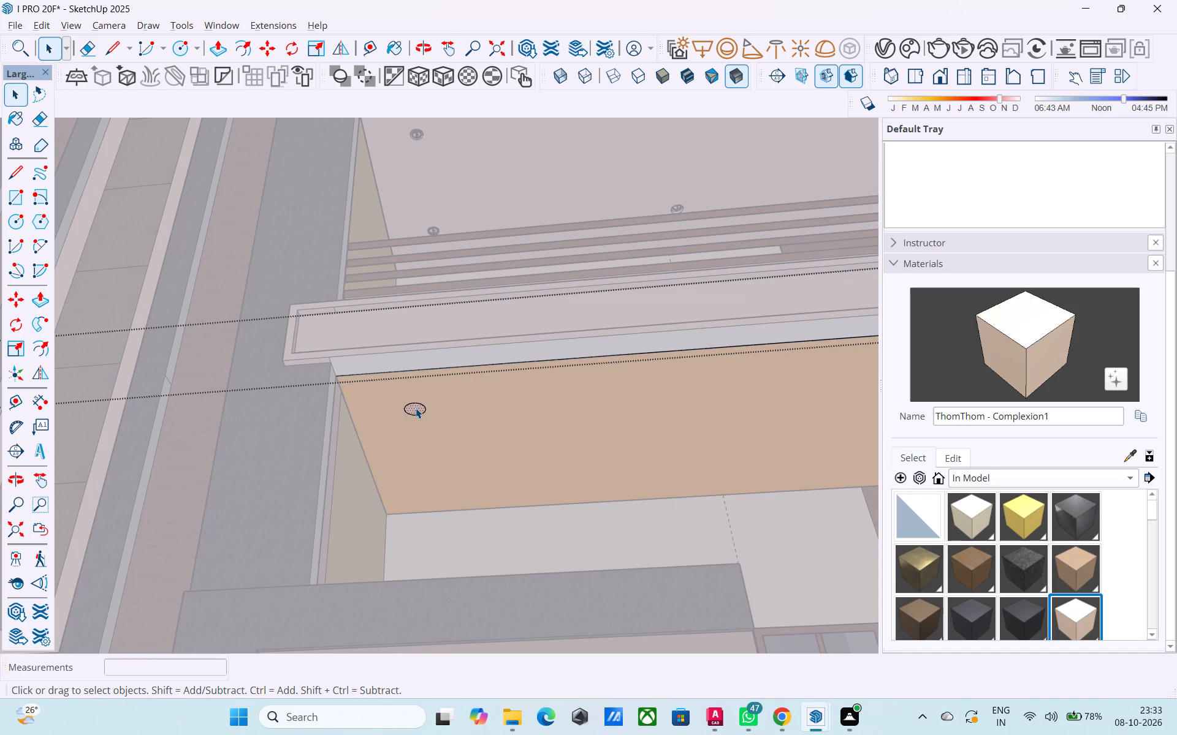
{"action": "key", "text": "m"}
{"action": "scroll", "coordinate": [411, 405], "scroll_direction": "up", "scroll_amount": 3}
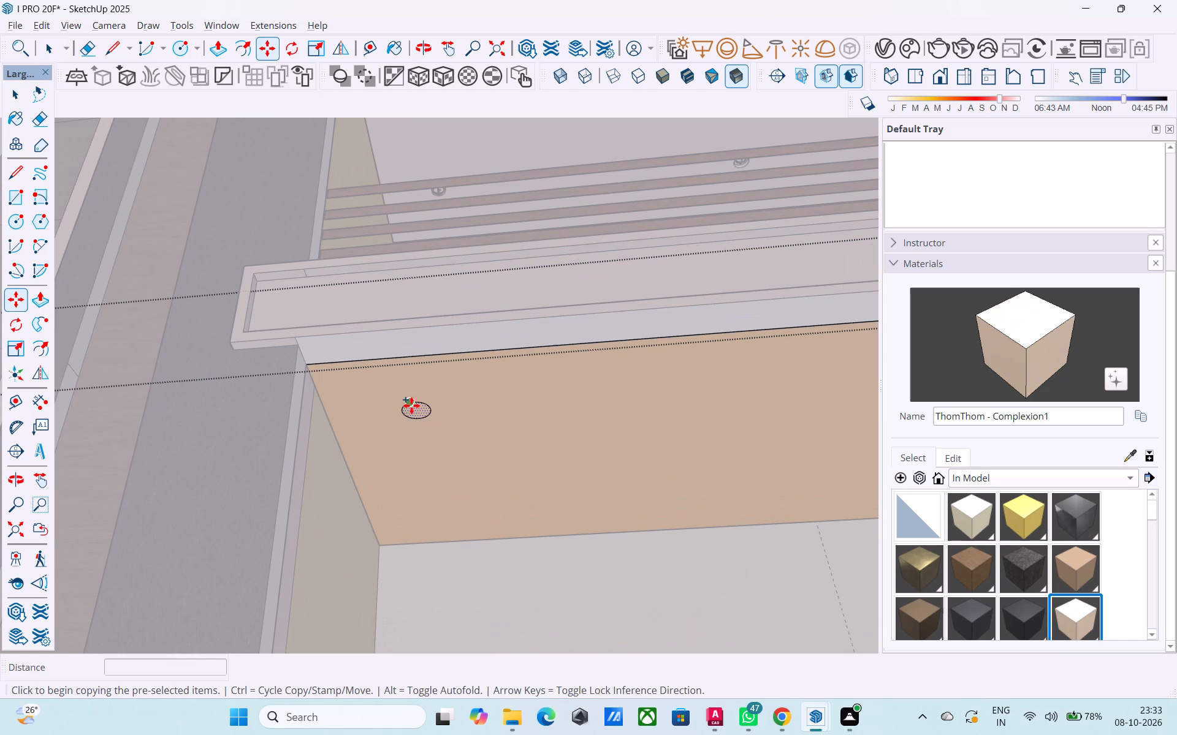
{"action": "left_click", "coordinate": [411, 405]}
{"action": "middle_click_drag", "start_coordinate": [438, 483], "coordinate": [438, 456]}
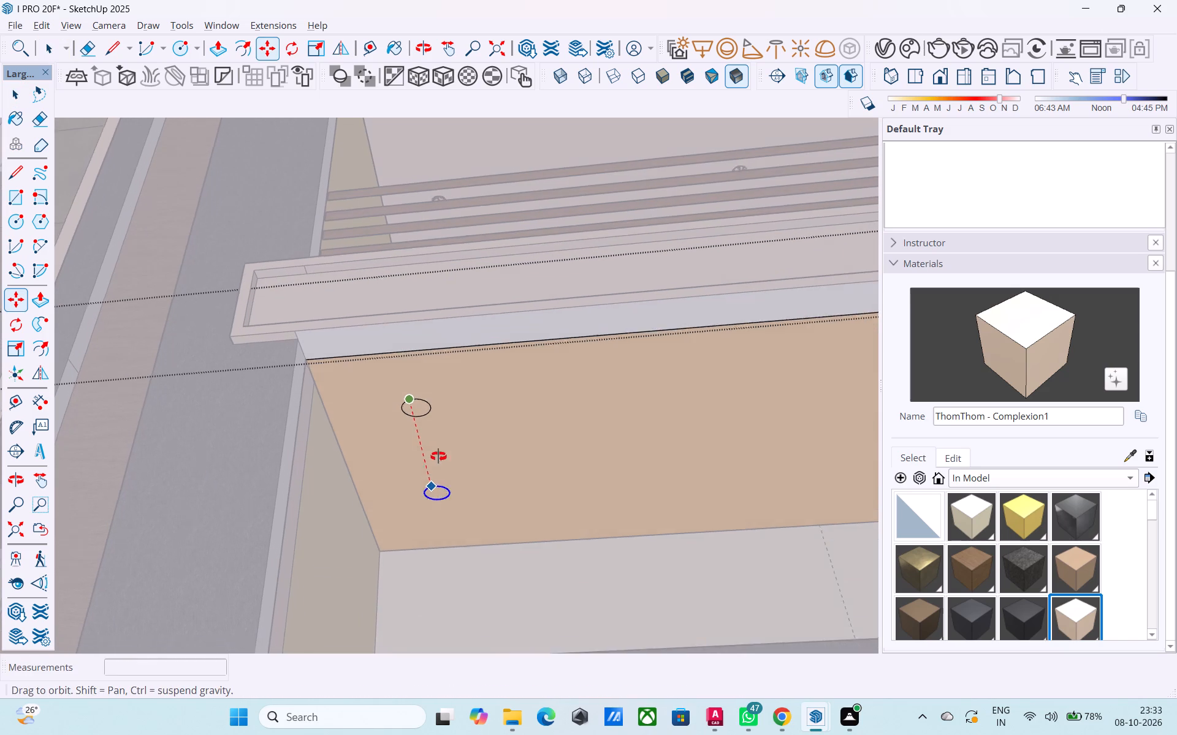
{"action": "middle_click_drag", "start_coordinate": [438, 456], "coordinate": [439, 452]}
{"action": "left_click", "coordinate": [435, 502]}
{"action": "key", "text": "space"}
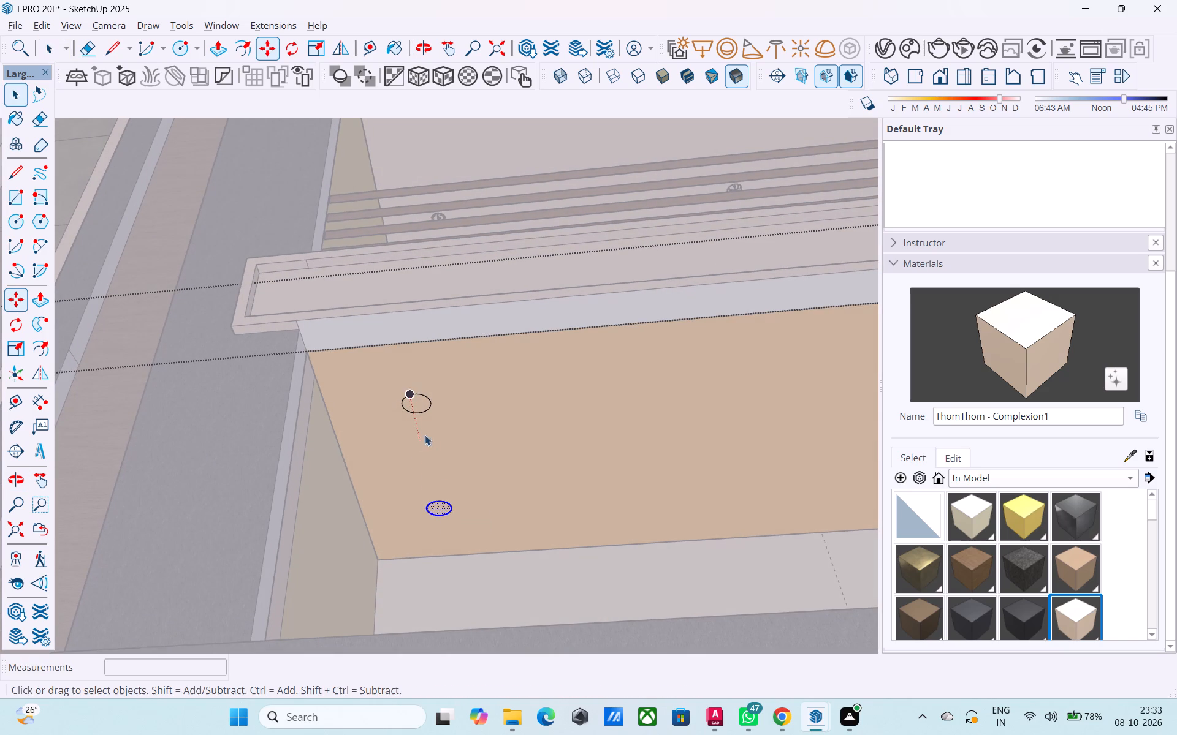
Copy the pair of circles along the porch ceiling to mid-length, then to the far end about 20' 4" away.
{"action": "left_click", "coordinate": [419, 404], "text": "shift"}
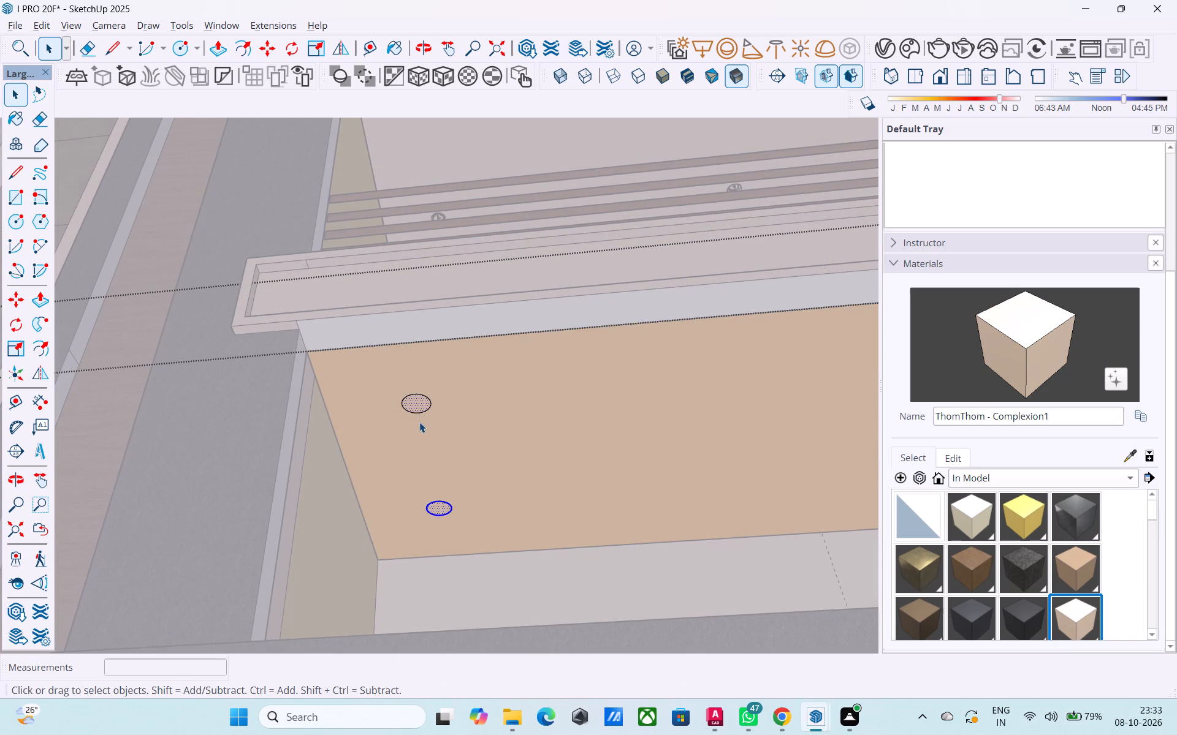
{"action": "key", "text": "m"}
{"action": "left_click", "coordinate": [420, 402]}
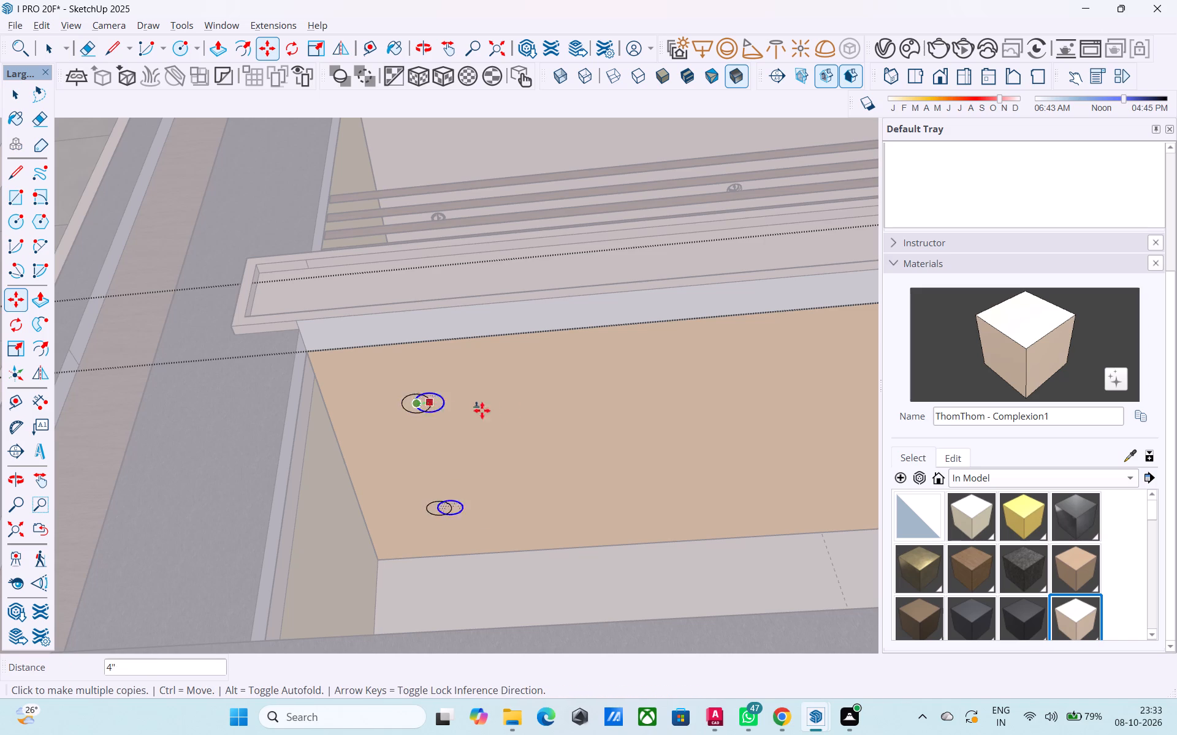
{"action": "scroll", "coordinate": [524, 412], "scroll_direction": "down", "scroll_amount": 4}
{"action": "middle_click_drag", "start_coordinate": [592, 434], "coordinate": [461, 467]}
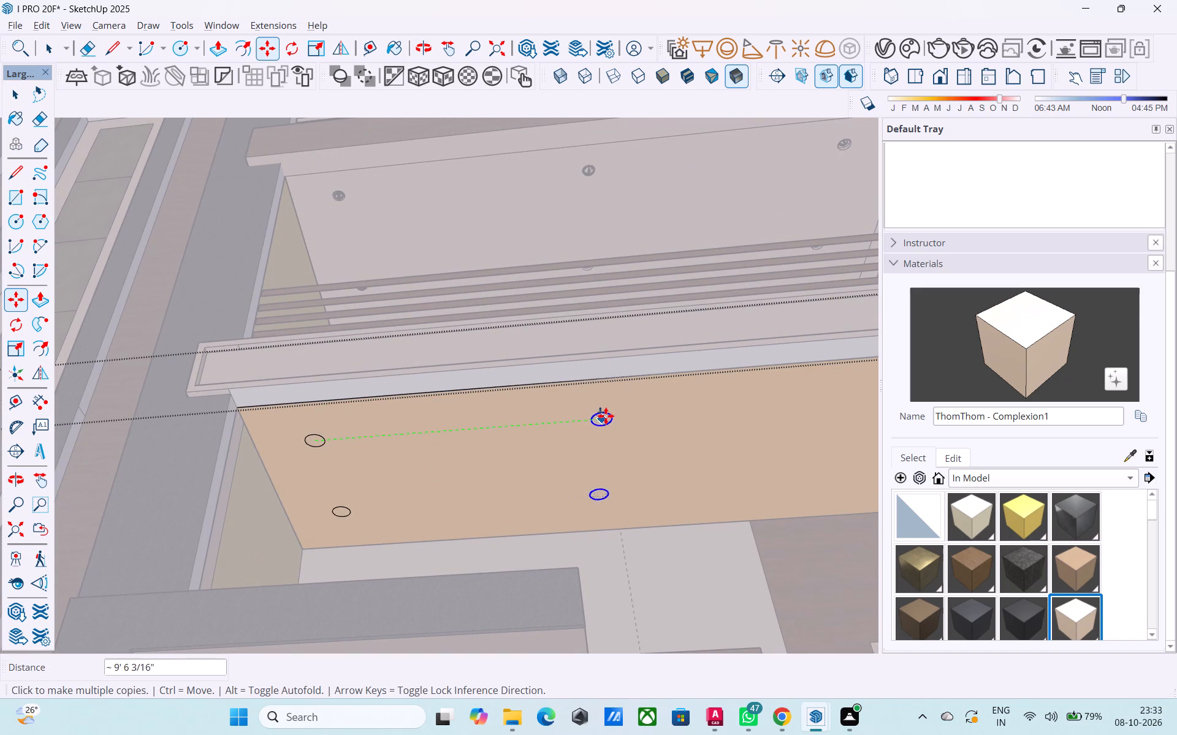
{"action": "middle_click_drag", "start_coordinate": [666, 408], "coordinate": [533, 420], "text": "shift"}
{"action": "scroll", "coordinate": [529, 420], "scroll_direction": "down", "scroll_amount": 3}
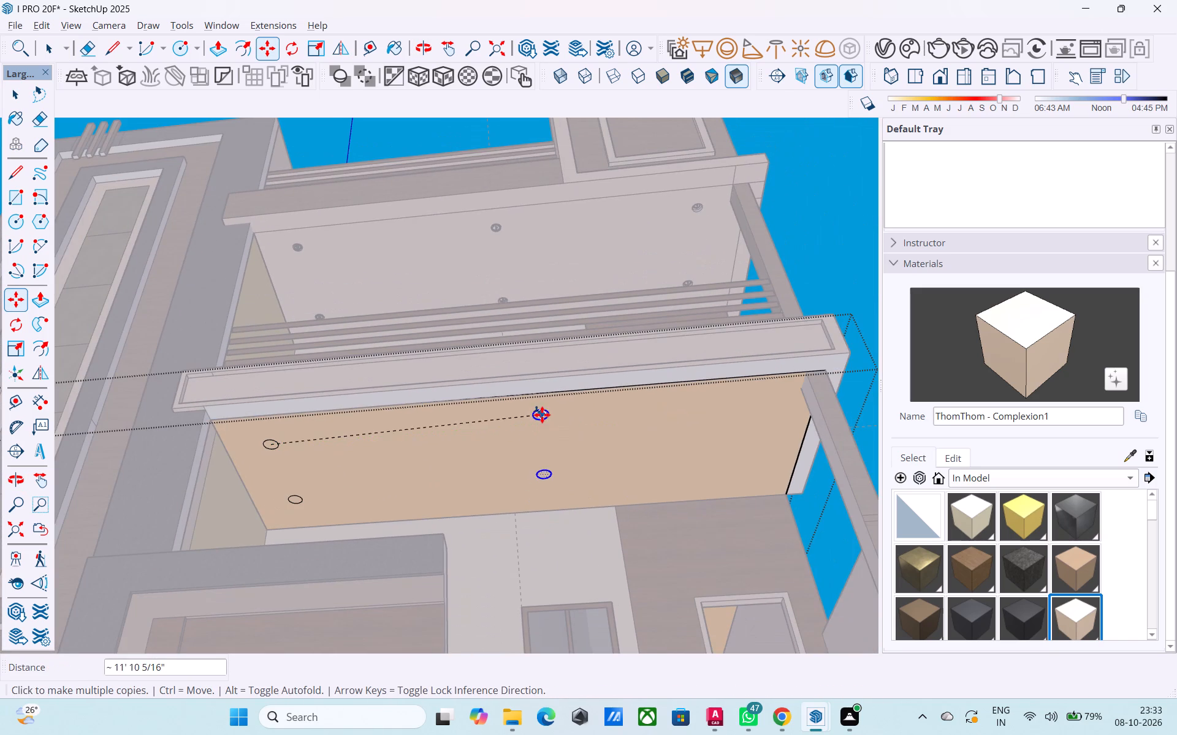
{"action": "left_click", "coordinate": [499, 432]}
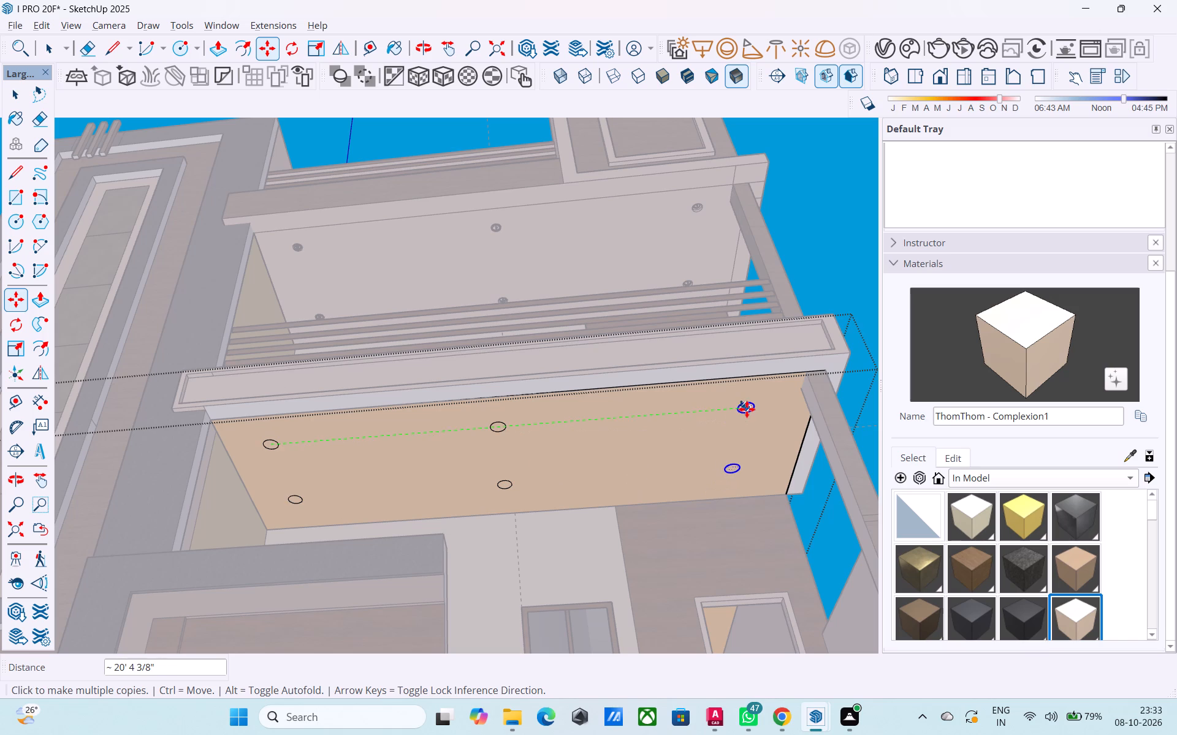
{"action": "left_click", "coordinate": [748, 408]}
{"action": "key", "text": "space"}
Push the tower-side front circle about 2" up into the porch ceiling to form a light recess.
{"action": "scroll", "coordinate": [264, 450], "scroll_direction": "up", "scroll_amount": 2}
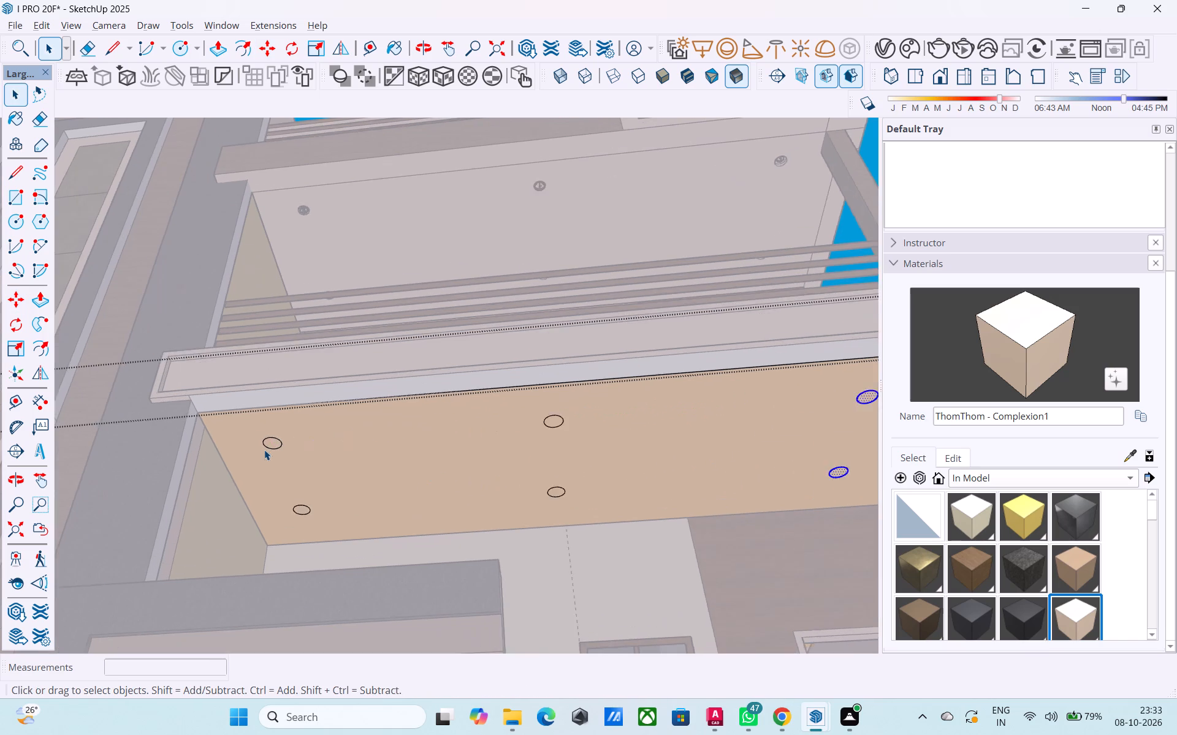
{"action": "scroll", "coordinate": [264, 450], "scroll_direction": "up", "scroll_amount": 3}
{"action": "middle_click_drag", "start_coordinate": [264, 448], "coordinate": [289, 451], "text": "shift"}
{"action": "scroll", "coordinate": [287, 451], "scroll_direction": "up", "scroll_amount": 4, "text": "shift"}
{"action": "left_click", "coordinate": [300, 440]}
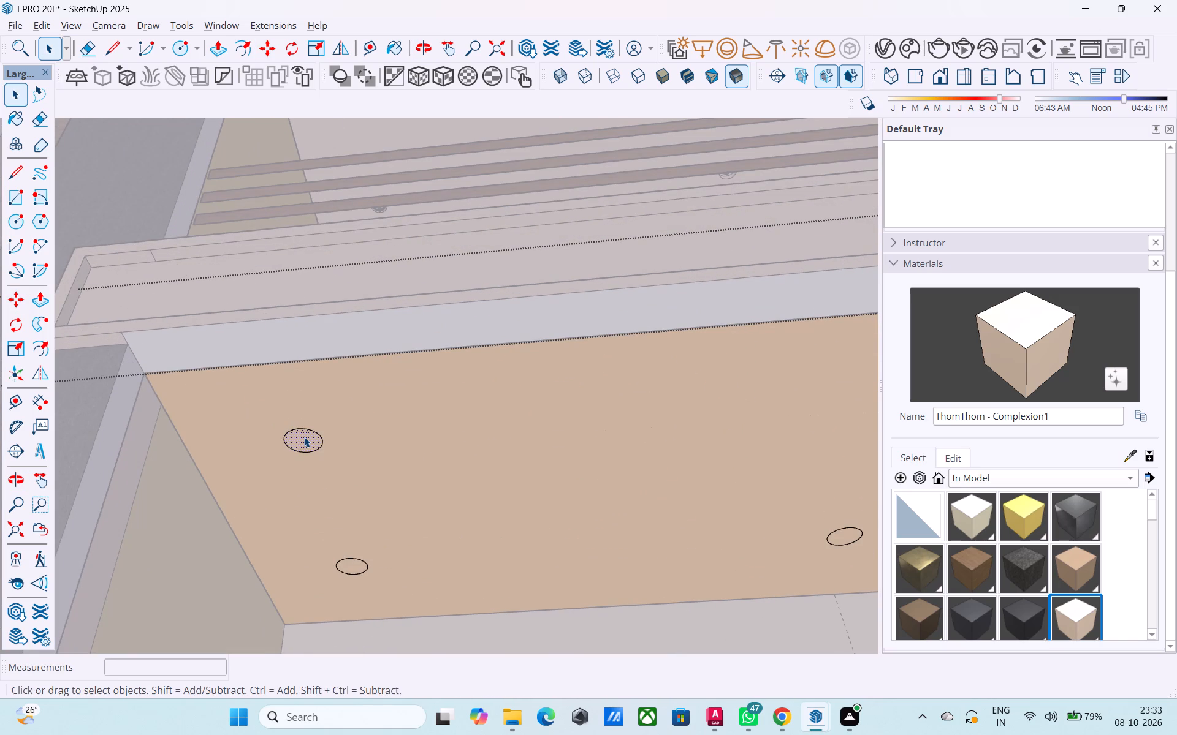
{"action": "key", "text": "p"}
{"action": "left_click", "coordinate": [304, 436]}
{"action": "scroll", "coordinate": [305, 431], "scroll_direction": "up", "scroll_amount": 15}
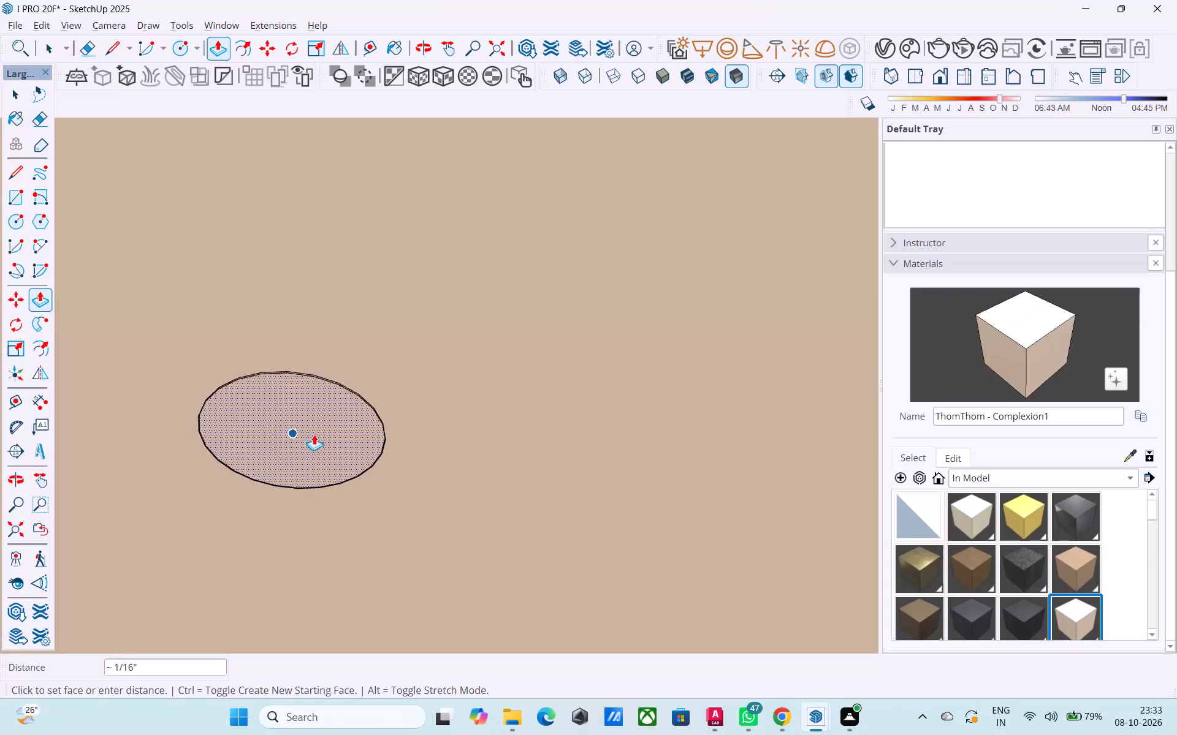
{"action": "middle_click_drag", "start_coordinate": [319, 402], "coordinate": [355, 383]}
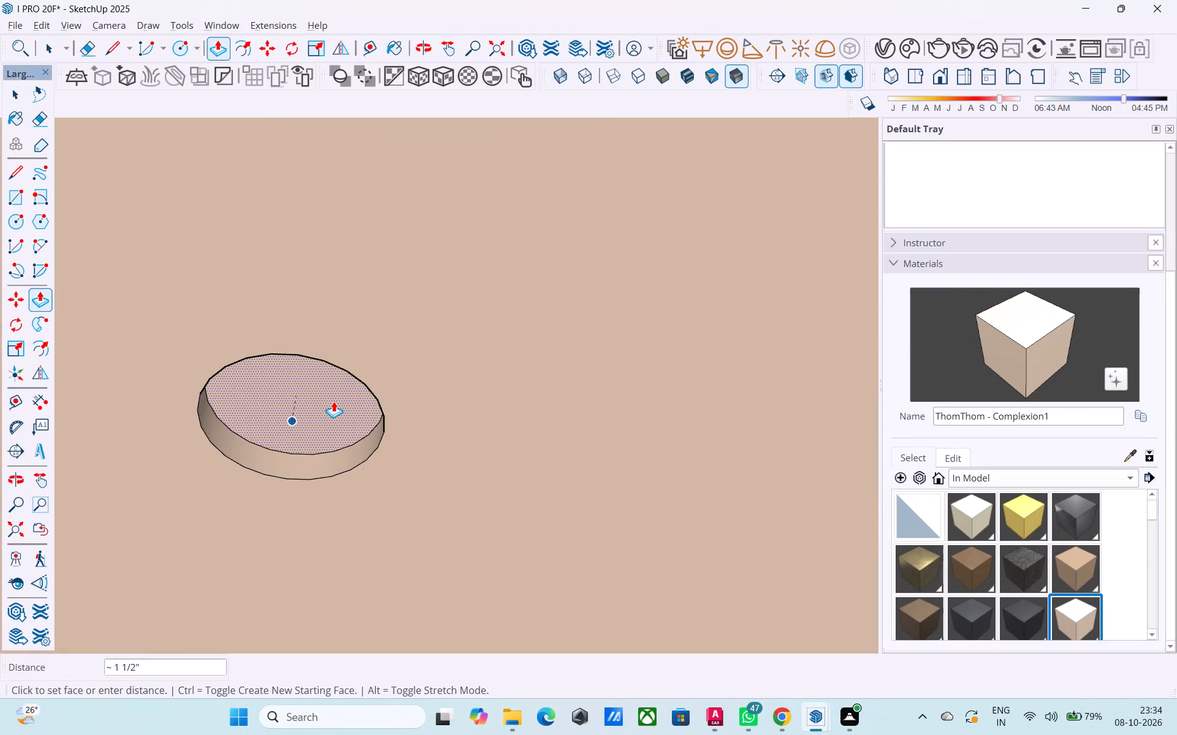
{"action": "left_click", "coordinate": [337, 393]}
Repeat the 2" recess on the tower-side circle near the back wall.
{"action": "scroll", "coordinate": [336, 436], "scroll_direction": "down", "scroll_amount": 3}
{"action": "middle_click_drag", "start_coordinate": [346, 472], "coordinate": [332, 303]}
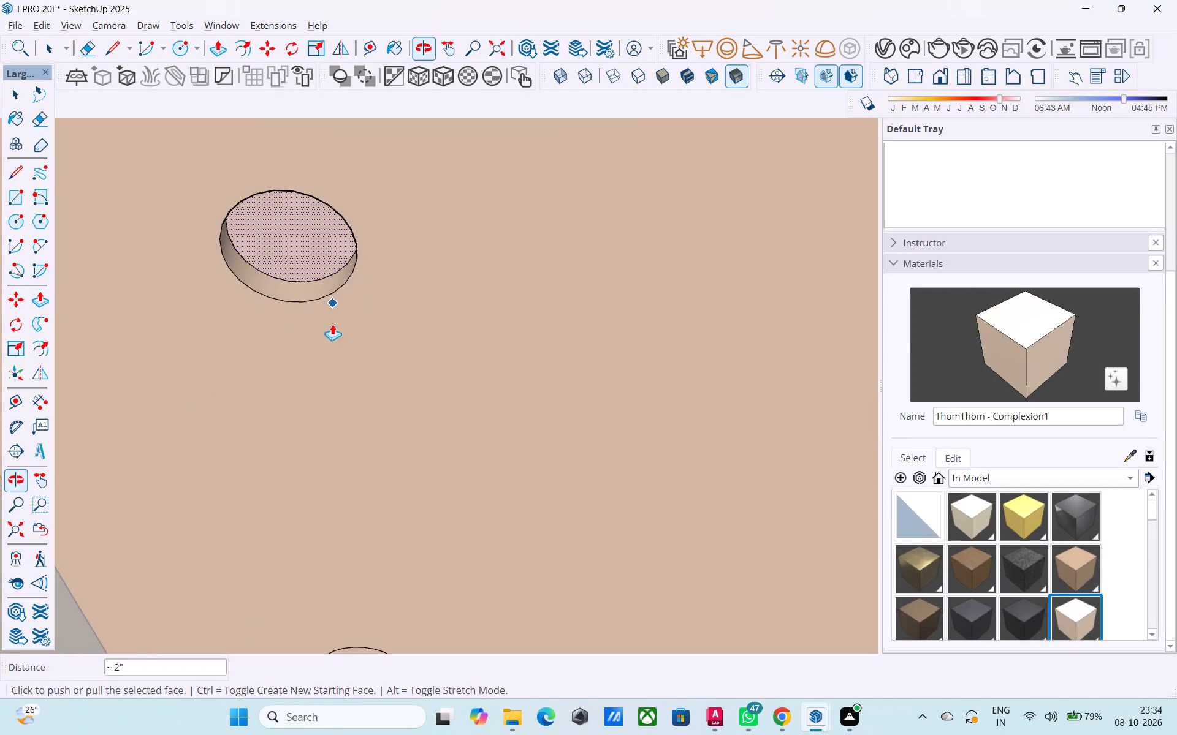
{"action": "middle_click_drag", "start_coordinate": [348, 459], "coordinate": [354, 320], "text": "shift"}
{"action": "middle_click_drag", "start_coordinate": [353, 540], "coordinate": [355, 393], "text": "shift"}
{"action": "scroll", "coordinate": [345, 475], "scroll_direction": "up", "scroll_amount": 4}
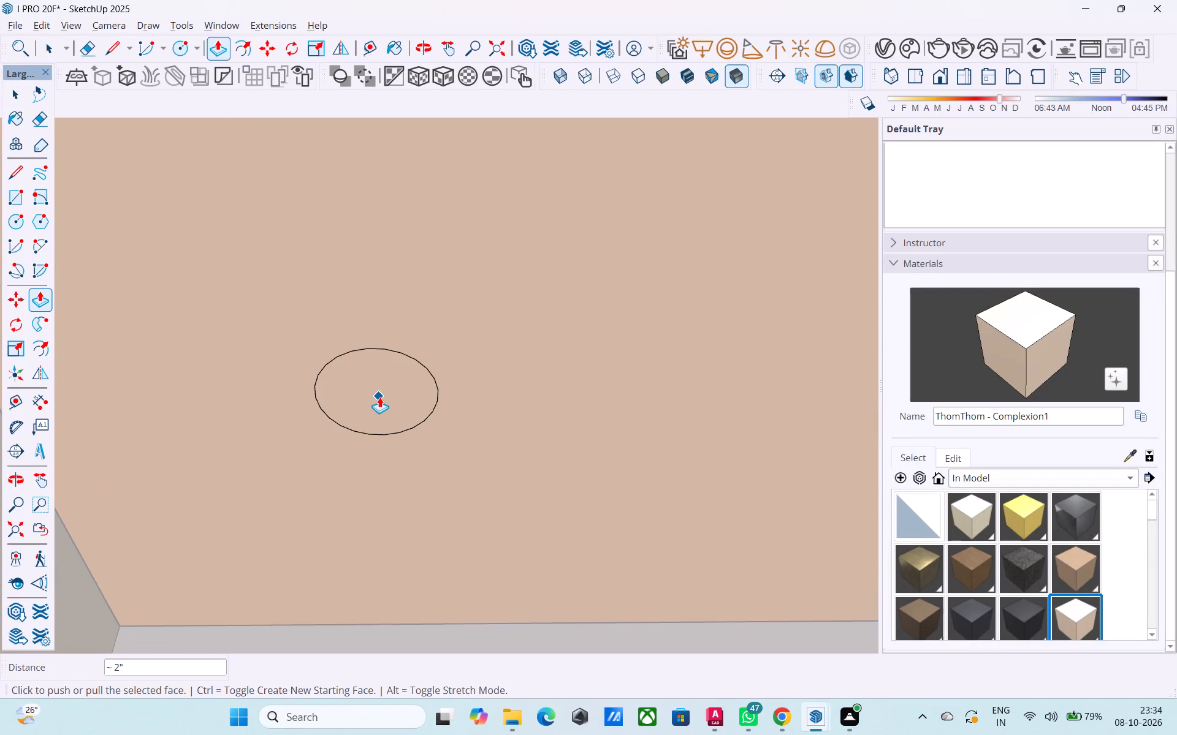
{"action": "type", "text": "P"}
{"action": "key", "text": "space"}
{"action": "left_click", "coordinate": [379, 397]}
{"action": "key", "text": "p"}
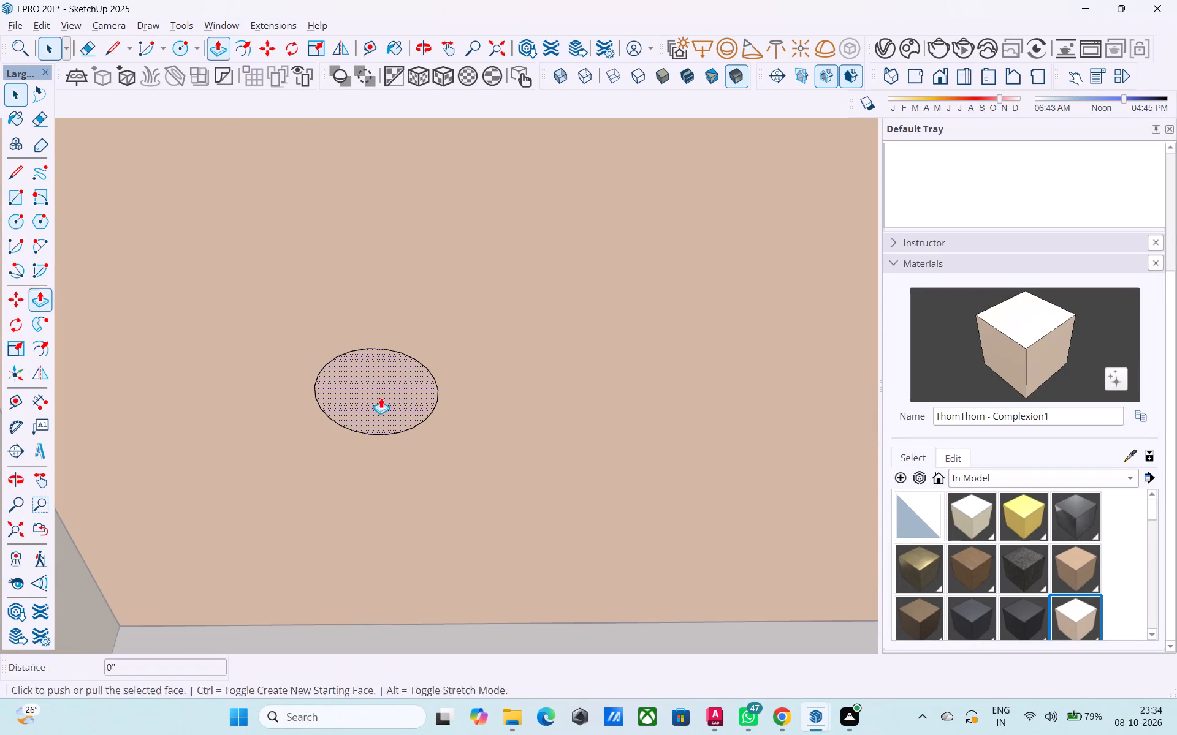
{"action": "double_click", "coordinate": [381, 398]}
Repeat the 2" recess on both circles at the middle of the porch ceiling.
{"action": "scroll", "coordinate": [381, 398], "scroll_direction": "down", "scroll_amount": 8}
{"action": "middle_click_drag", "start_coordinate": [502, 467], "coordinate": [352, 467]}
{"action": "middle_click_drag", "start_coordinate": [391, 414], "coordinate": [364, 578]}
{"action": "scroll", "coordinate": [473, 397], "scroll_direction": "down", "scroll_amount": 11}
{"action": "middle_click_drag", "start_coordinate": [533, 375], "coordinate": [340, 573], "text": "shift"}
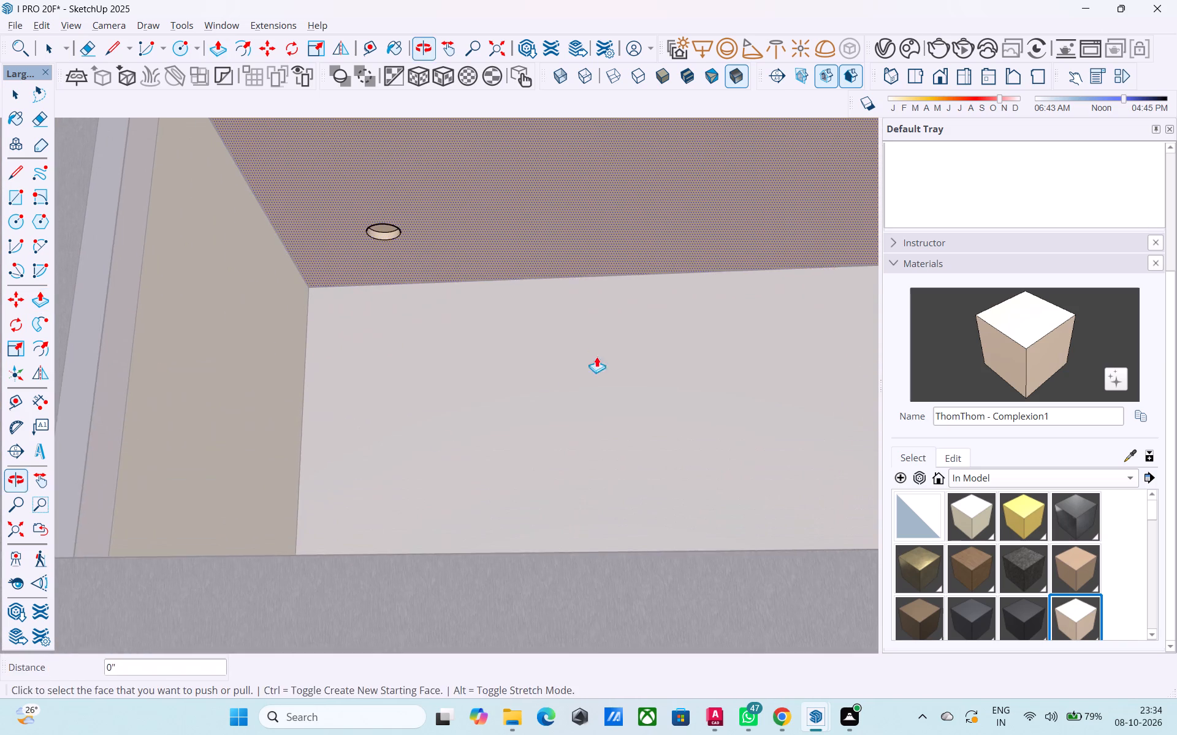
{"action": "middle_click_drag", "start_coordinate": [596, 356], "coordinate": [335, 528], "text": "shift"}
{"action": "middle_click_drag", "start_coordinate": [616, 399], "coordinate": [538, 388], "text": "shift"}
{"action": "scroll", "coordinate": [608, 328], "scroll_direction": "up", "scroll_amount": 7}
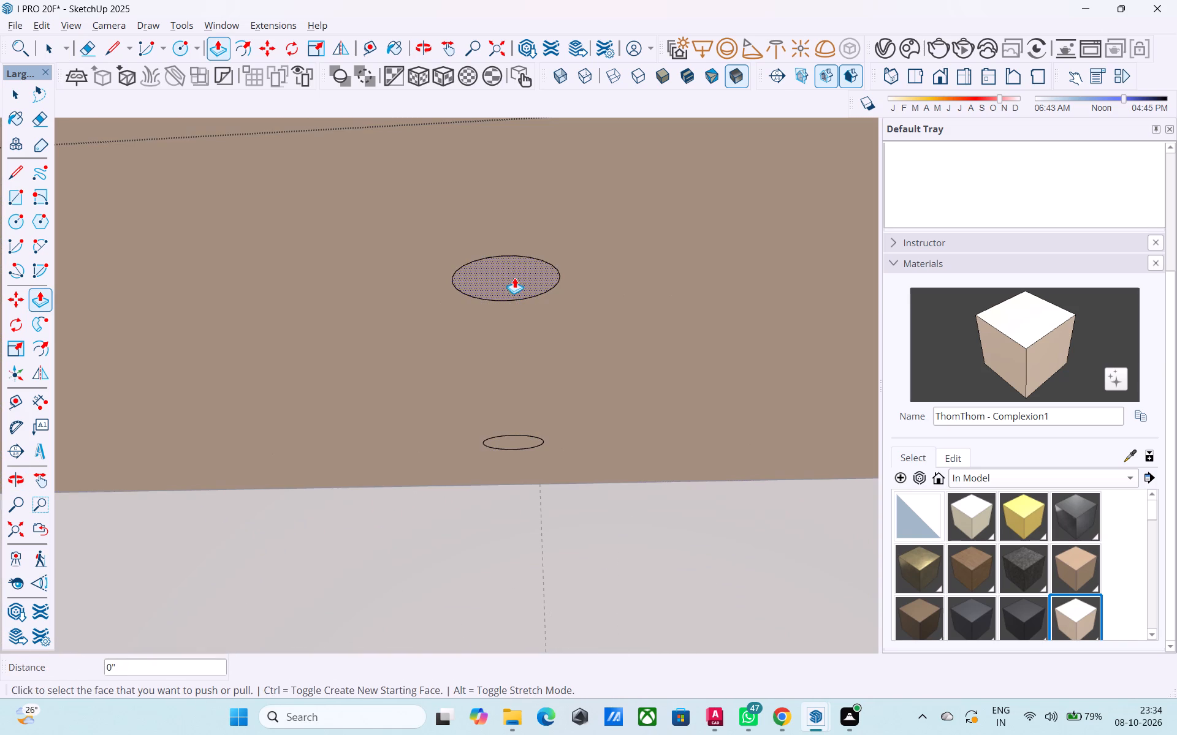
{"action": "double_click", "coordinate": [513, 274]}
{"action": "double_click", "coordinate": [511, 437]}
Repeat the 2" recess on both circles at the far end of the porch ceiling.
{"action": "middle_click_drag", "start_coordinate": [582, 419], "coordinate": [341, 424]}
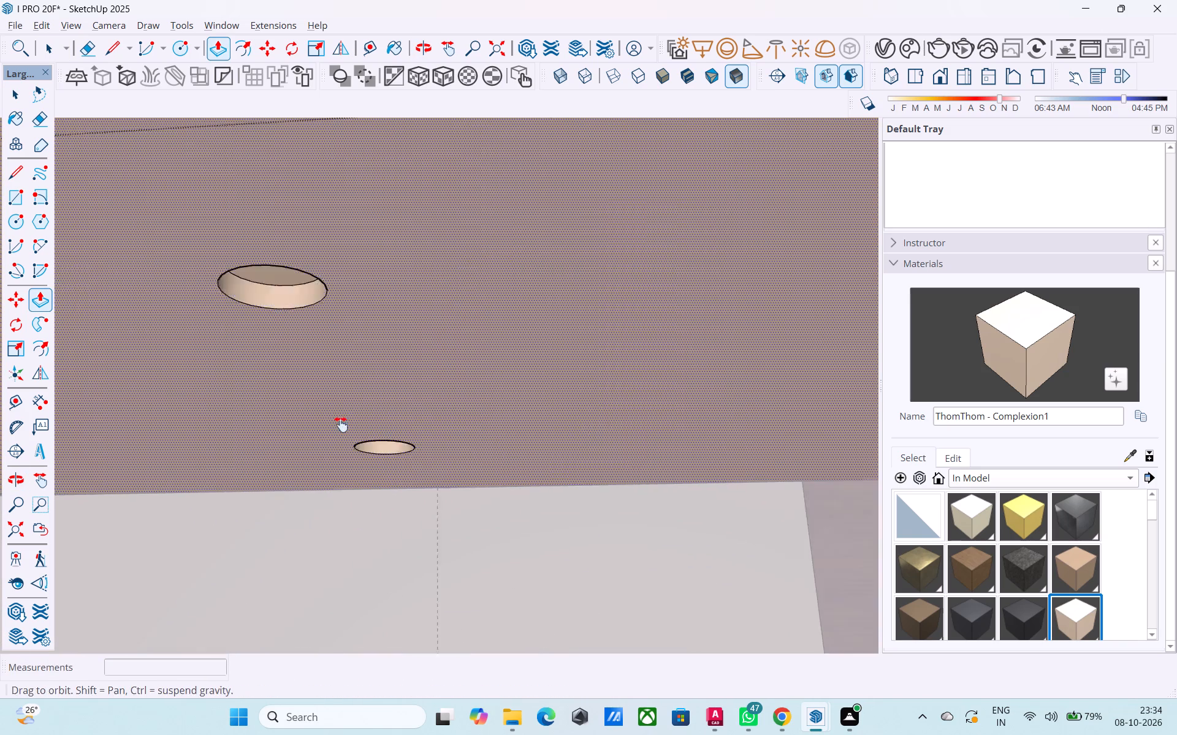
{"action": "middle_click_drag", "start_coordinate": [341, 424], "coordinate": [306, 424]}
{"action": "scroll", "coordinate": [303, 434], "scroll_direction": "down", "scroll_amount": 5}
{"action": "middle_click_drag", "start_coordinate": [584, 405], "coordinate": [295, 407], "text": "shift"}
{"action": "scroll", "coordinate": [446, 390], "scroll_direction": "down", "scroll_amount": 1}
{"action": "middle_click_drag", "start_coordinate": [647, 388], "coordinate": [451, 389], "text": "shift"}
{"action": "scroll", "coordinate": [584, 356], "scroll_direction": "up", "scroll_amount": 3}
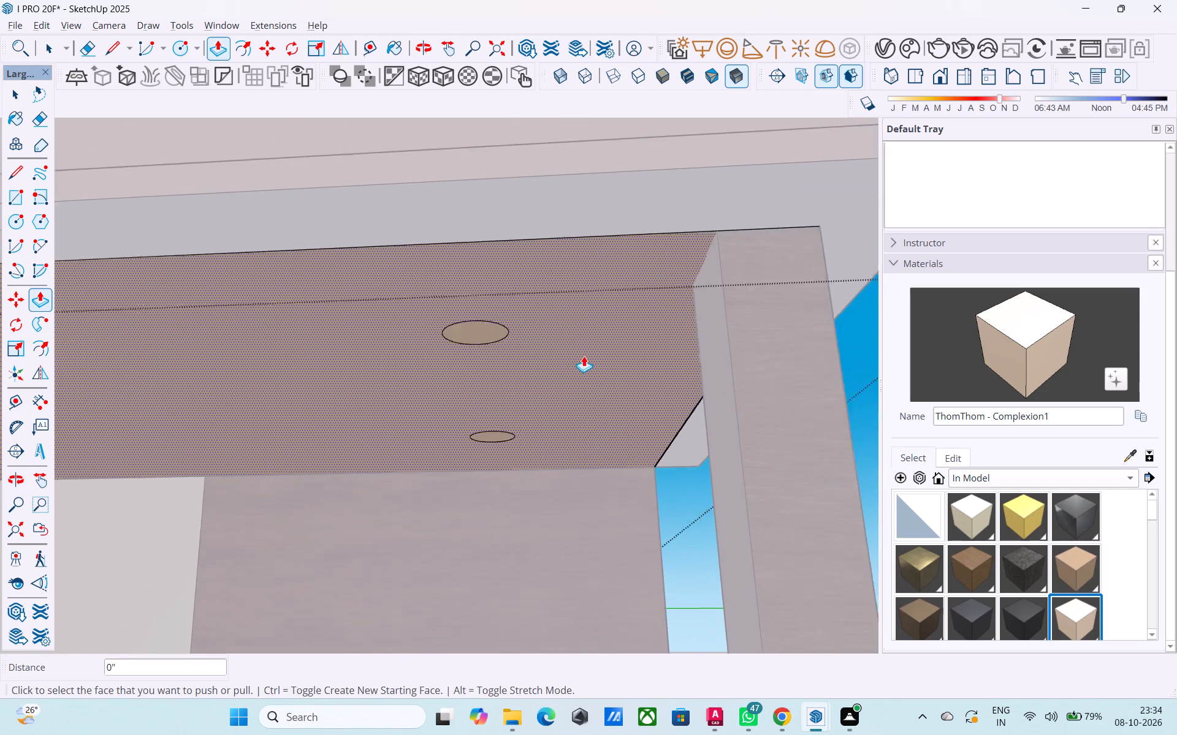
{"action": "double_click", "coordinate": [447, 326]}
{"action": "middle_click_drag", "start_coordinate": [476, 401], "coordinate": [484, 317]}
{"action": "scroll", "coordinate": [458, 368], "scroll_direction": "up", "scroll_amount": 6}
{"action": "double_click", "coordinate": [490, 373]}
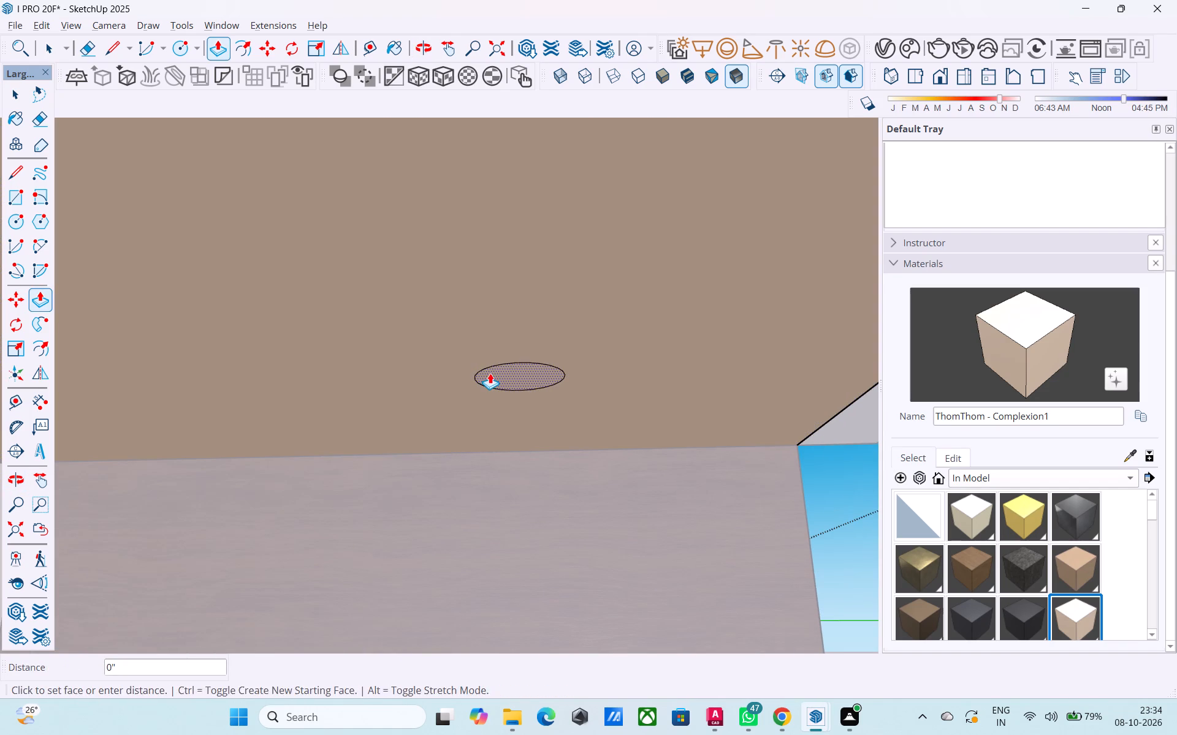
{"action": "scroll", "coordinate": [500, 374], "scroll_direction": "down", "scroll_amount": 4}
{"action": "key", "text": "space"}
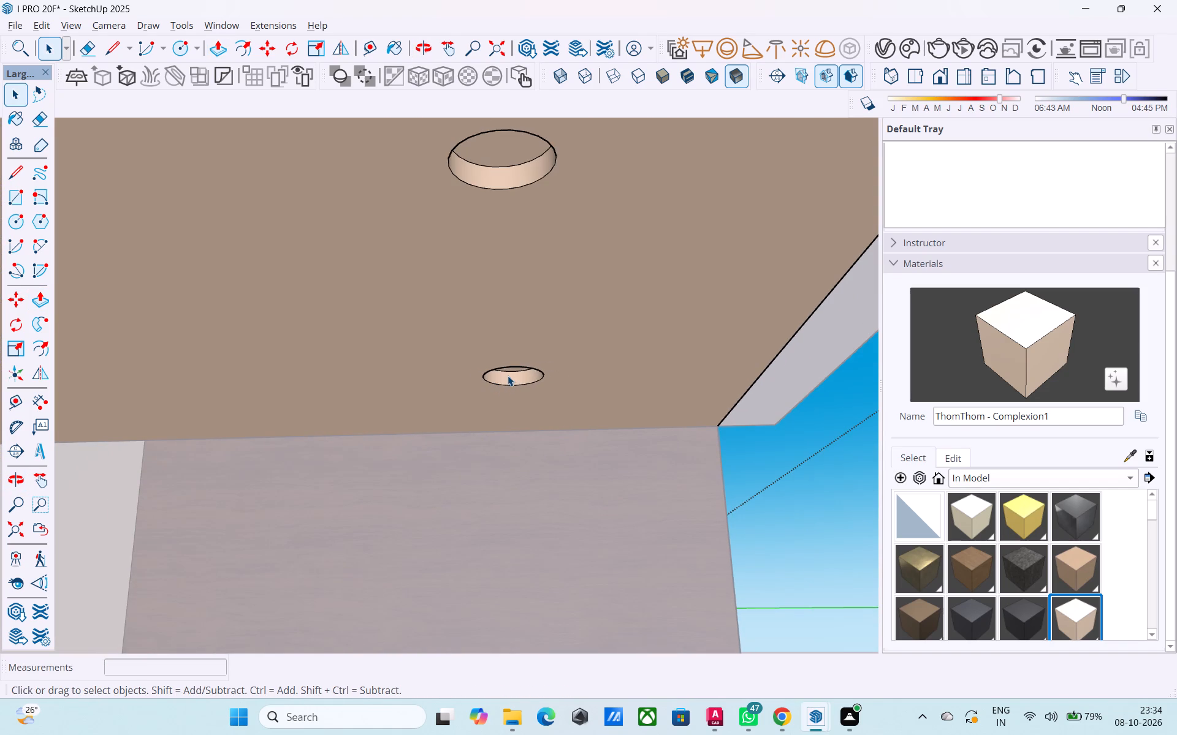
Place a V-Ray sphere light centred in the tower-side front recess, sized to fit inside its rim.
{"action": "scroll", "coordinate": [508, 375], "scroll_direction": "down", "scroll_amount": 14}
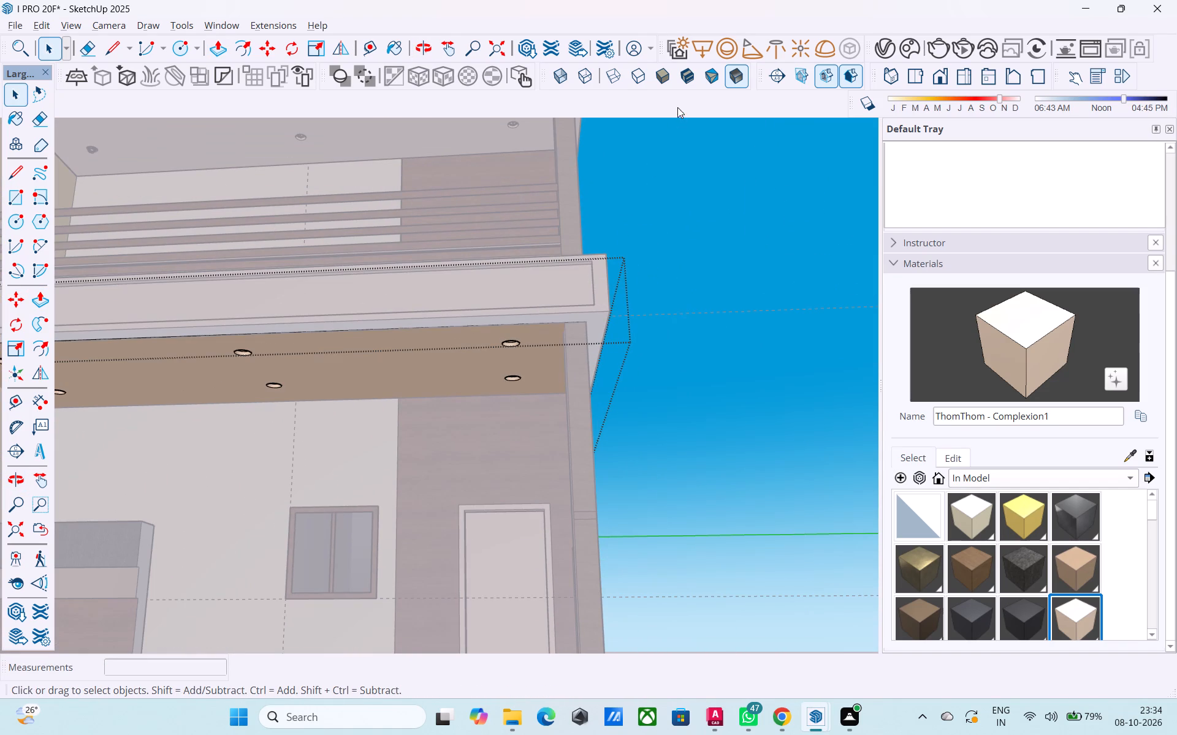
{"action": "left_click", "coordinate": [727, 55]}
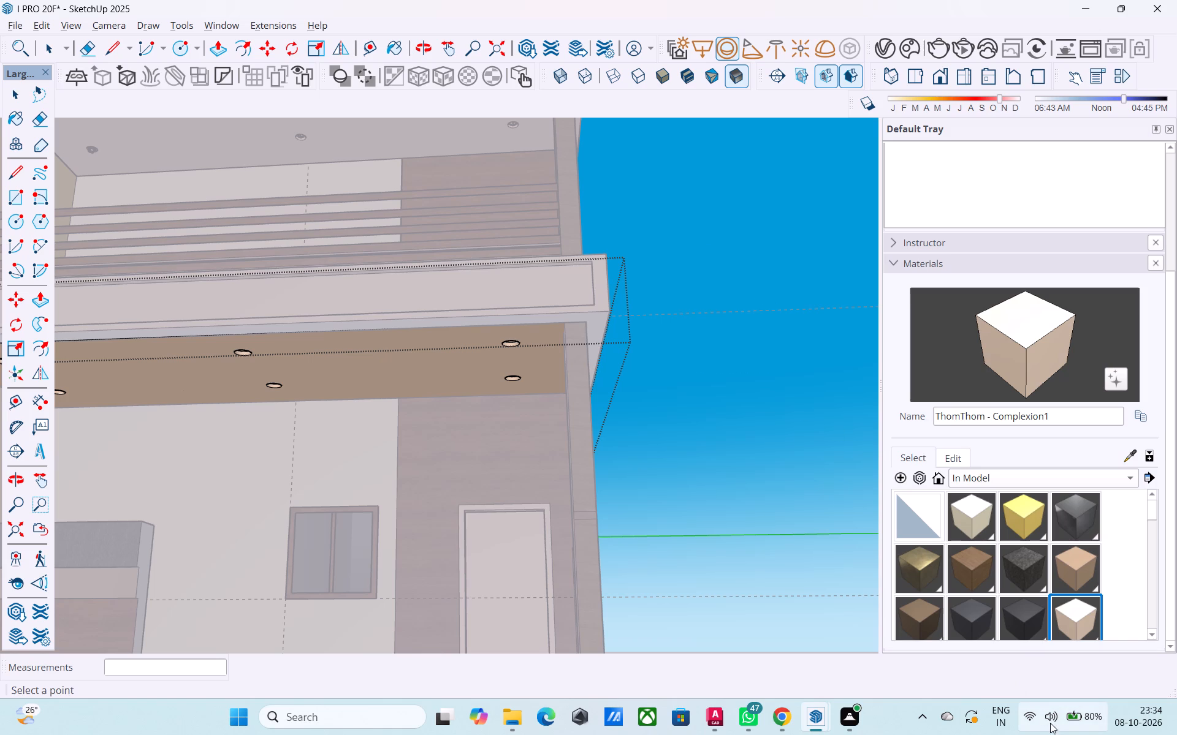
{"action": "left_click", "coordinate": [1025, 720]}
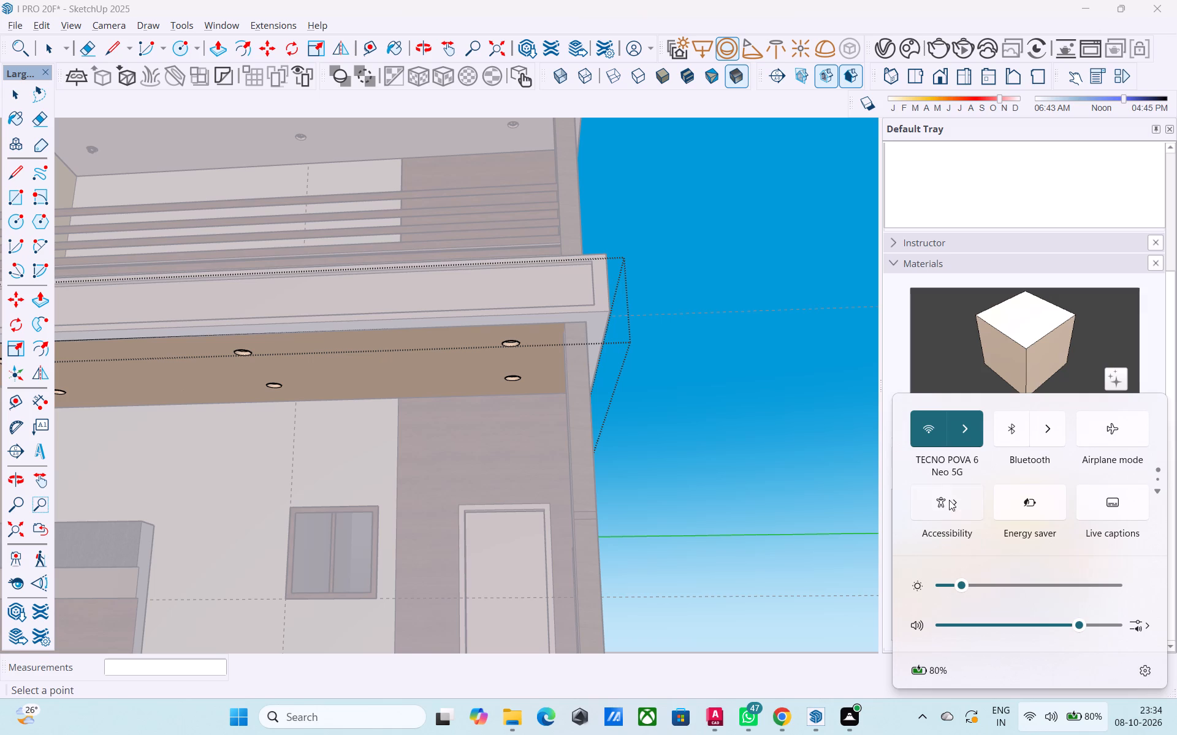
{"action": "scroll", "coordinate": [811, 435], "scroll_direction": "down", "scroll_amount": 1}
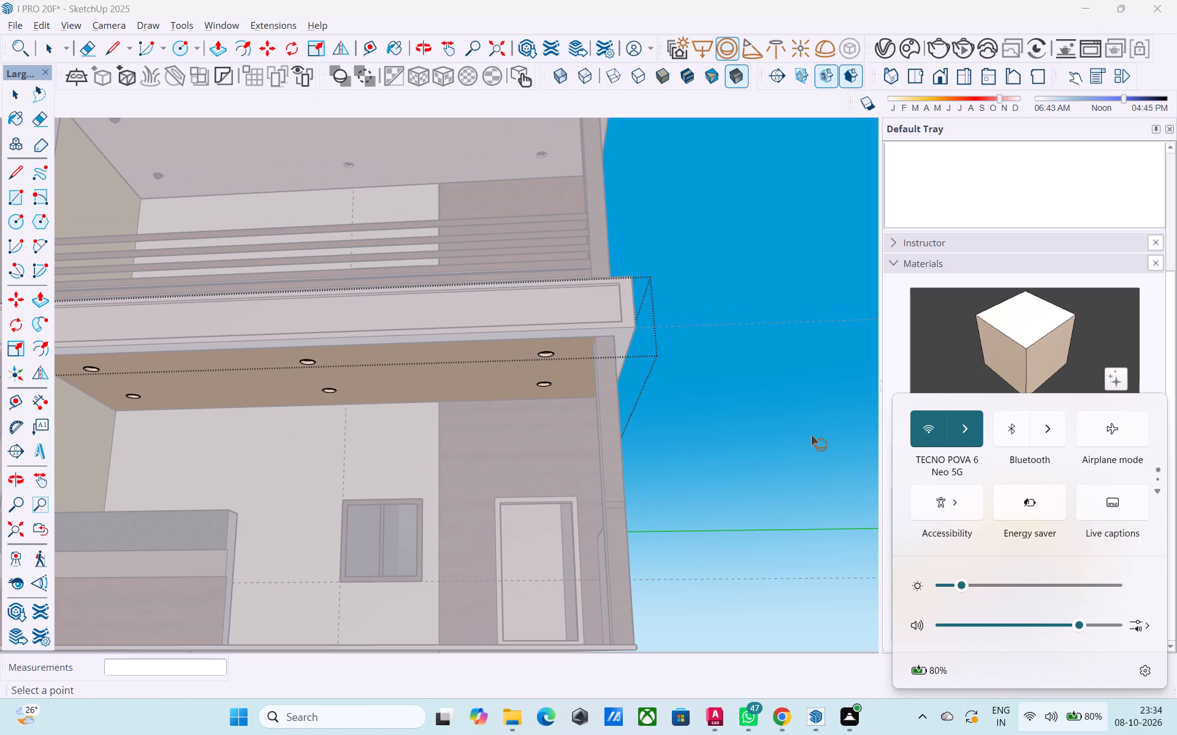
{"action": "middle_click_drag", "start_coordinate": [388, 413], "coordinate": [617, 429], "text": "shift"}
{"action": "scroll", "coordinate": [384, 435], "scroll_direction": "up", "scroll_amount": 4}
{"action": "middle_click_drag", "start_coordinate": [360, 427], "coordinate": [419, 320], "text": "shift"}
{"action": "scroll", "coordinate": [370, 356], "scroll_direction": "up", "scroll_amount": 4}
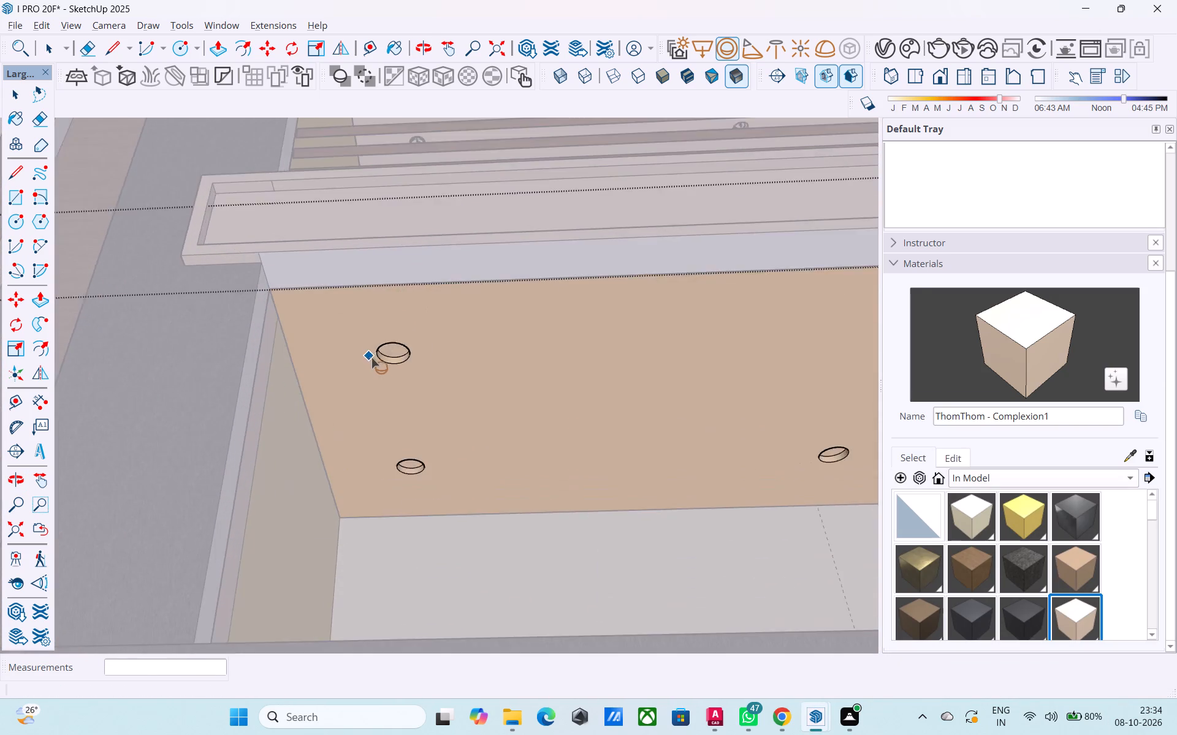
{"action": "scroll", "coordinate": [371, 358], "scroll_direction": "up", "scroll_amount": 10}
{"action": "middle_click_drag", "start_coordinate": [422, 372], "coordinate": [430, 304]}
{"action": "scroll", "coordinate": [434, 349], "scroll_direction": "up", "scroll_amount": 2}
{"action": "middle_click_drag", "start_coordinate": [425, 388], "coordinate": [447, 289]}
{"action": "middle_click_drag", "start_coordinate": [438, 311], "coordinate": [440, 302]}
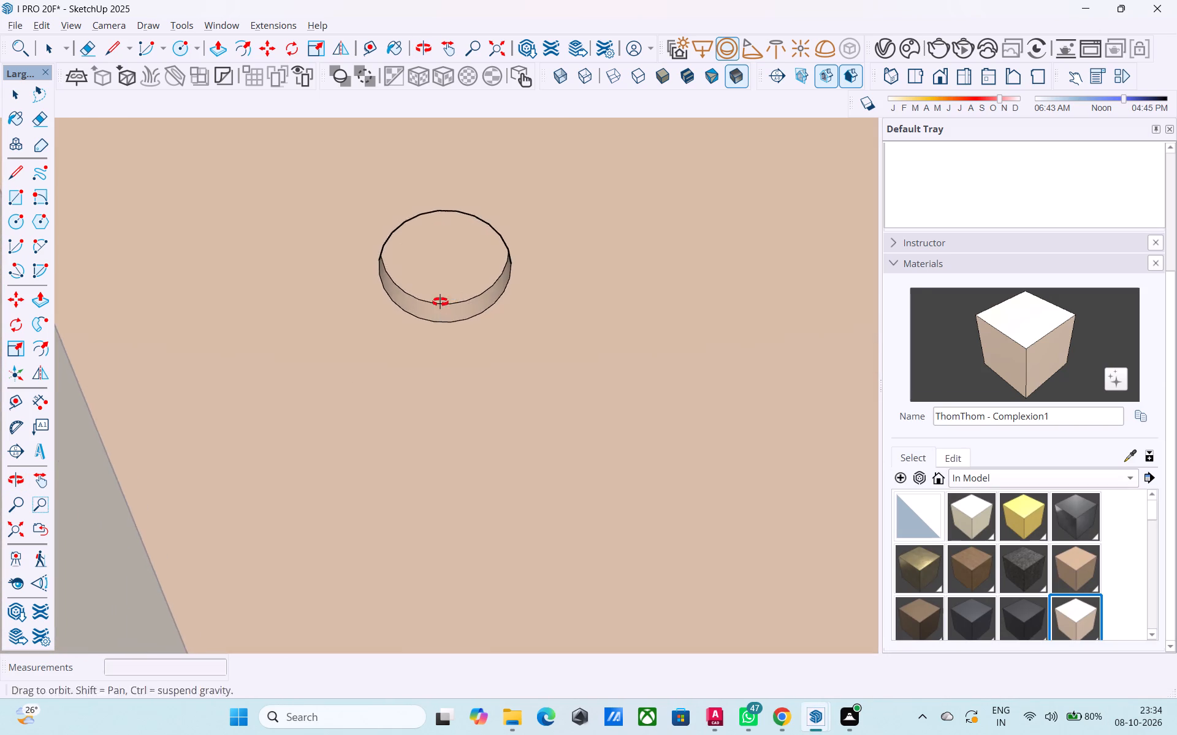
{"action": "middle_click_drag", "start_coordinate": [440, 302], "coordinate": [444, 176]}
{"action": "left_click", "coordinate": [432, 241]}
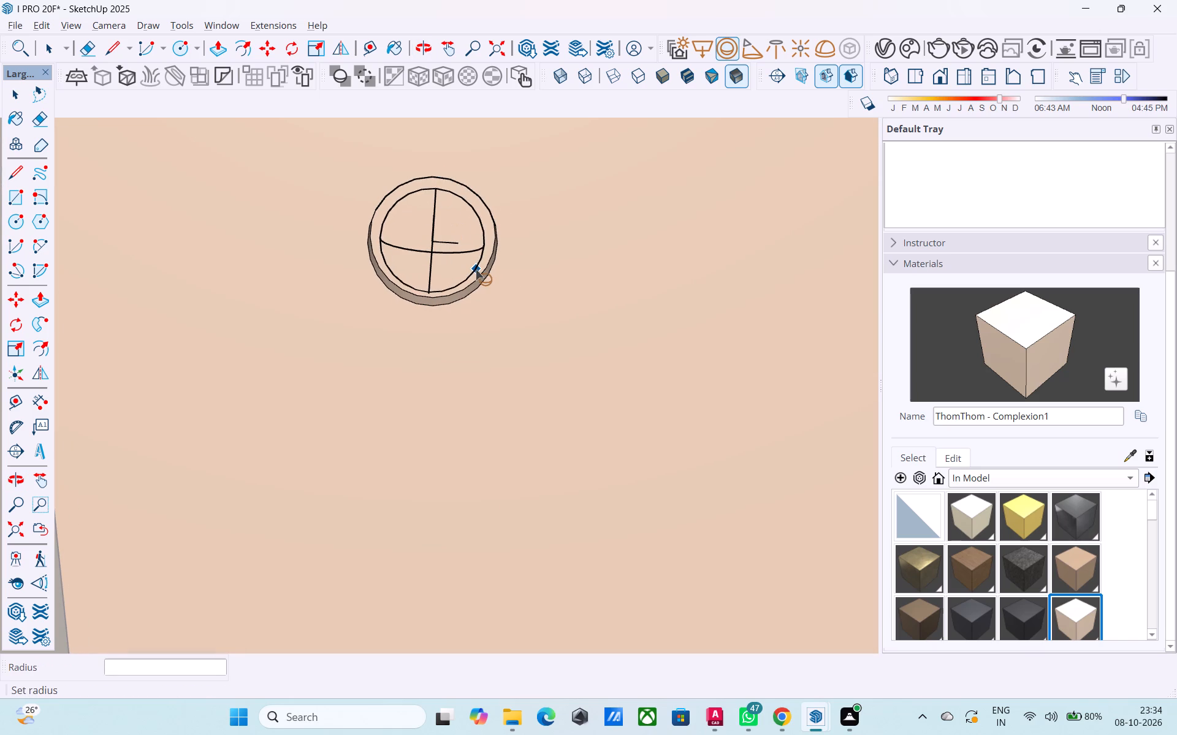
{"action": "left_click", "coordinate": [478, 271]}
Place a V-Ray sphere light centred in the tower-side recess near the back wall, sized to fit inside the rim.
{"action": "scroll", "coordinate": [471, 235], "scroll_direction": "down", "scroll_amount": 4}
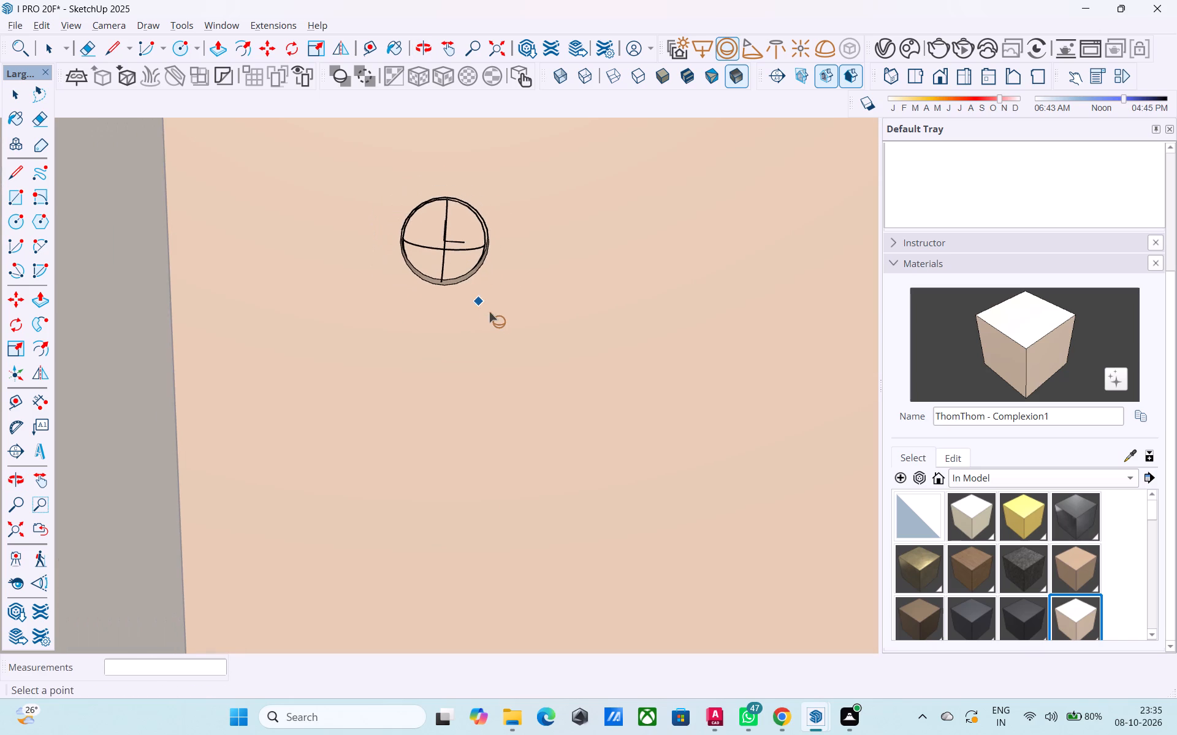
{"action": "middle_click_drag", "start_coordinate": [495, 315], "coordinate": [509, 339]}
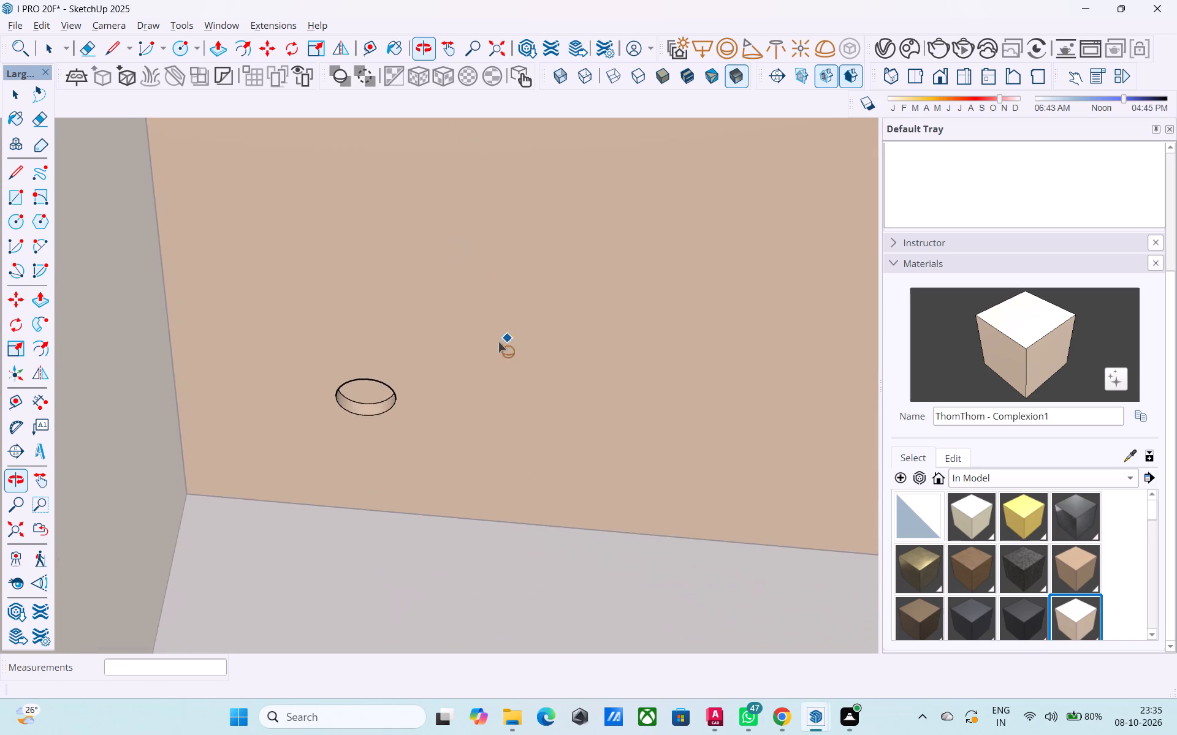
{"action": "scroll", "coordinate": [371, 450], "scroll_direction": "up", "scroll_amount": 4}
{"action": "middle_click_drag", "start_coordinate": [365, 408], "coordinate": [359, 324]}
{"action": "scroll", "coordinate": [359, 320], "scroll_direction": "up", "scroll_amount": 2}
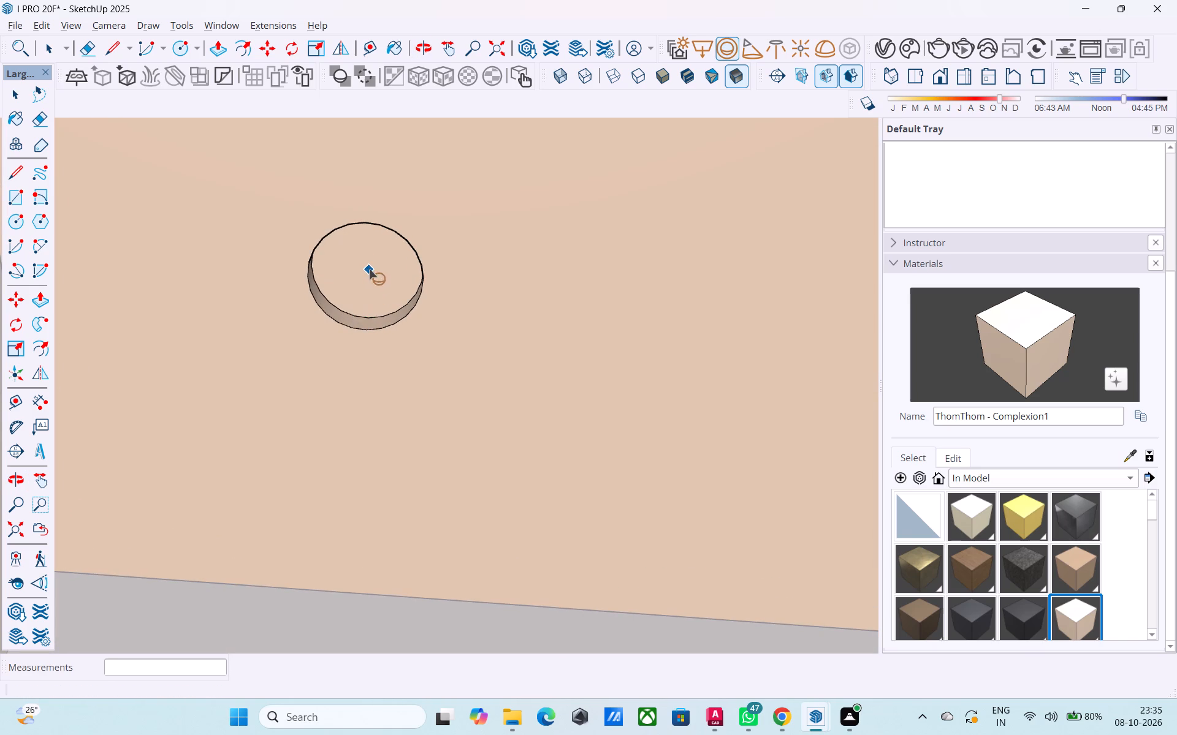
{"action": "left_click", "coordinate": [369, 268]}
{"action": "left_click", "coordinate": [369, 309]}
Place a V-Ray sphere light centred in the middle recess near the back wall, sized to fit inside the rim.
{"action": "scroll", "coordinate": [324, 341], "scroll_direction": "down", "scroll_amount": 8}
{"action": "middle_click_drag", "start_coordinate": [524, 412], "coordinate": [178, 426]}
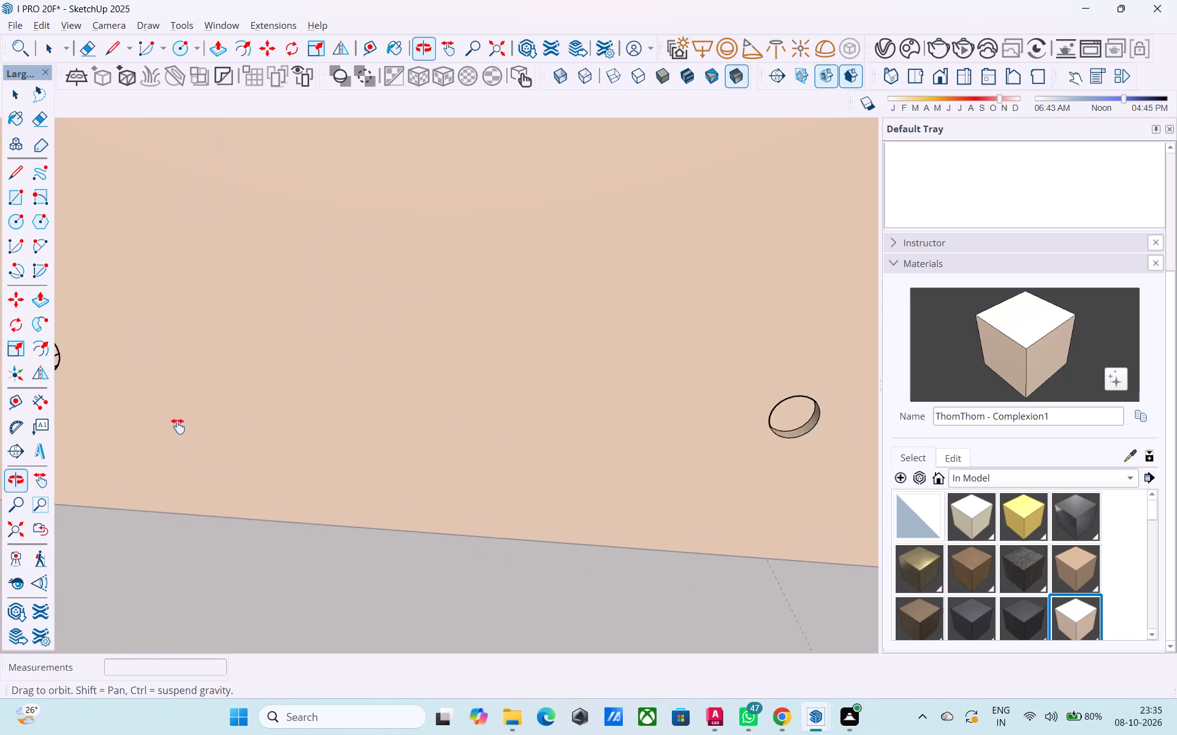
{"action": "middle_click_drag", "start_coordinate": [178, 426], "coordinate": [178, 426]}
{"action": "middle_click_drag", "start_coordinate": [519, 435], "coordinate": [266, 379], "text": "shift"}
{"action": "scroll", "coordinate": [324, 399], "scroll_direction": "up", "scroll_amount": 1, "text": "shift"}
{"action": "middle_click_drag", "start_coordinate": [508, 392], "coordinate": [412, 404], "text": "shift"}
{"action": "scroll", "coordinate": [473, 375], "scroll_direction": "up", "scroll_amount": 7}
{"action": "middle_click_drag", "start_coordinate": [459, 382], "coordinate": [442, 321]}
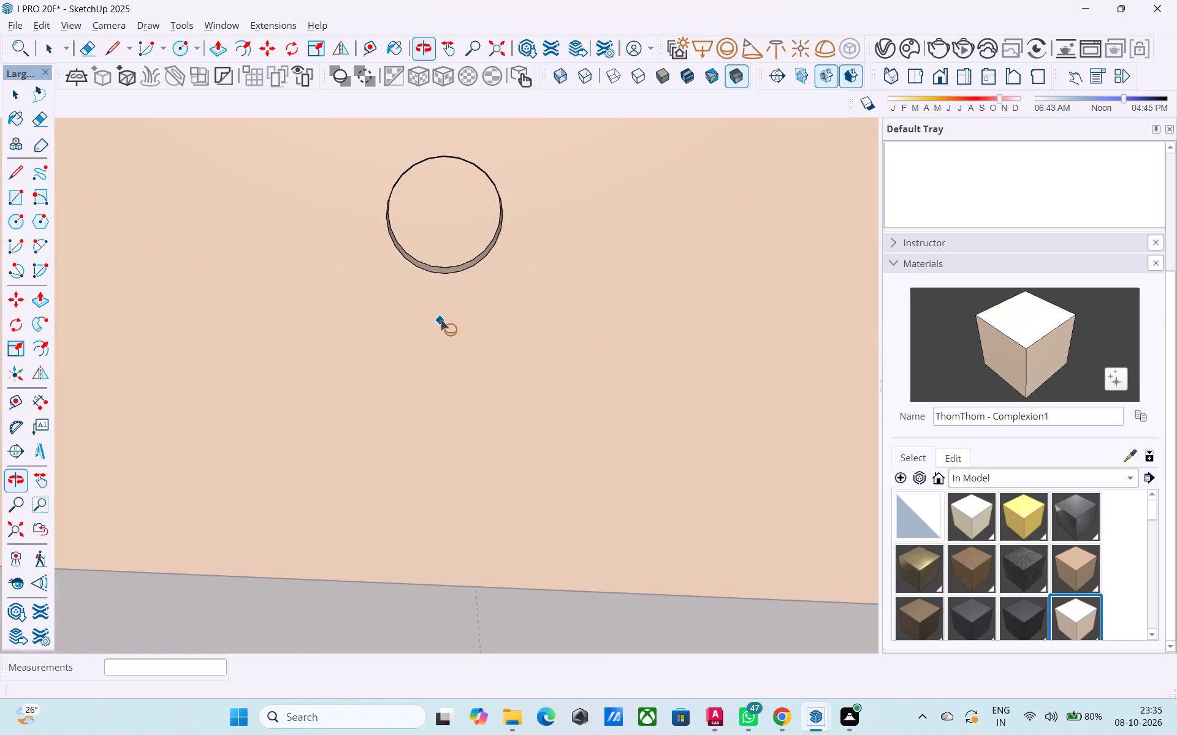
{"action": "left_click", "coordinate": [443, 210]}
{"action": "left_click", "coordinate": [453, 253]}
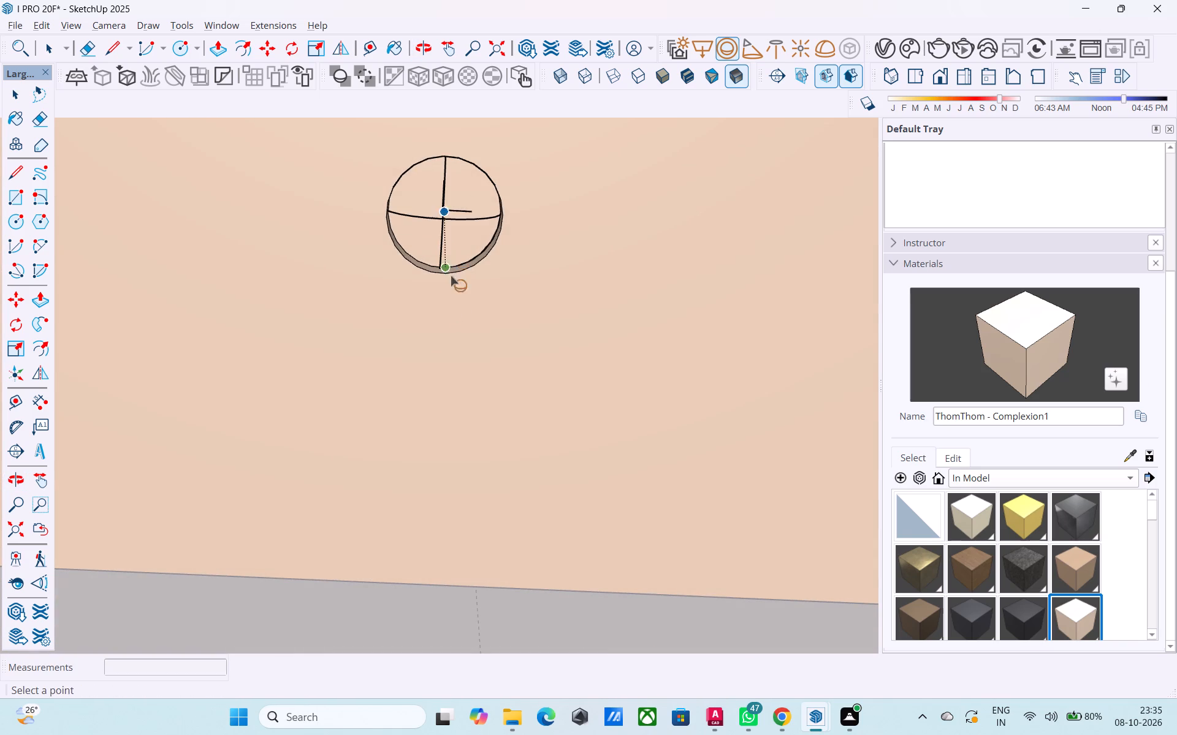
Place a V-Ray sphere light centred in the middle recess near the slab's front edge, sized to fit inside the rim.
{"action": "scroll", "coordinate": [455, 388], "scroll_direction": "down", "scroll_amount": 2}
{"action": "middle_click_drag", "start_coordinate": [439, 358], "coordinate": [402, 600], "text": "shift"}
{"action": "scroll", "coordinate": [451, 377], "scroll_direction": "down", "scroll_amount": 7}
{"action": "middle_click_drag", "start_coordinate": [466, 359], "coordinate": [451, 467]}
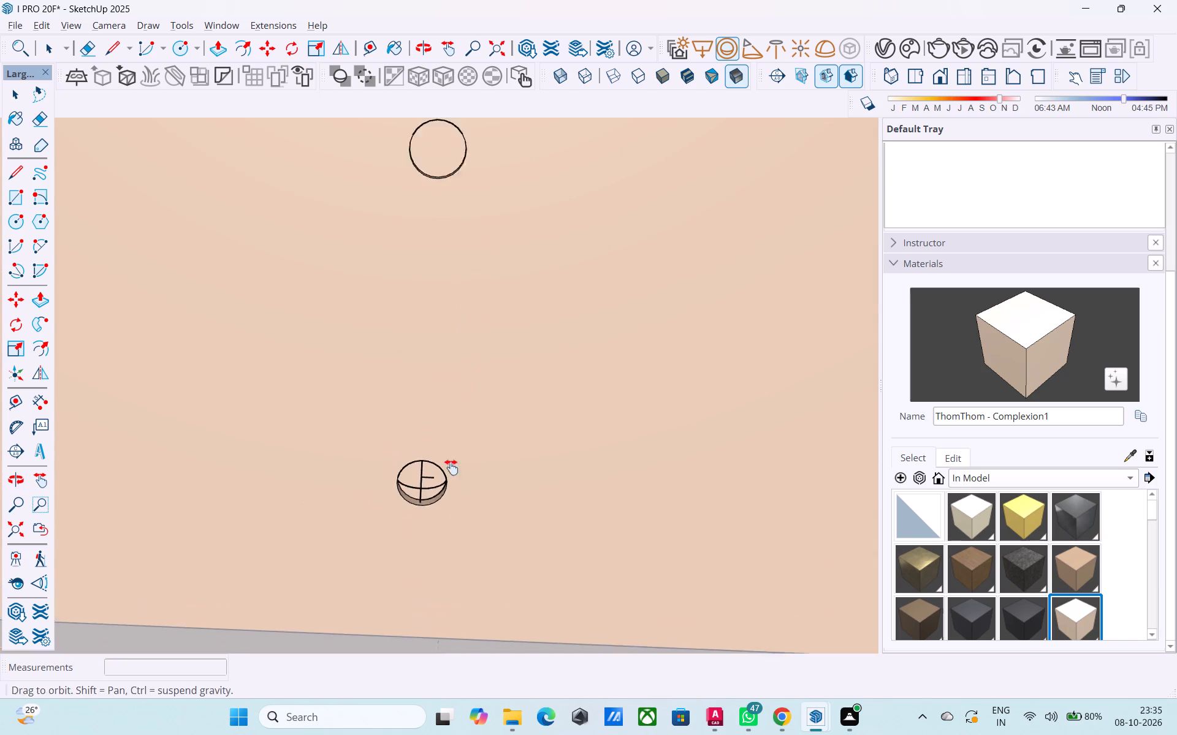
{"action": "middle_click_drag", "start_coordinate": [451, 467], "coordinate": [444, 532]}
{"action": "middle_click_drag", "start_coordinate": [441, 331], "coordinate": [438, 415], "text": "shift"}
{"action": "middle_click_drag", "start_coordinate": [394, 356], "coordinate": [408, 297]}
{"action": "scroll", "coordinate": [422, 328], "scroll_direction": "up", "scroll_amount": 2}
{"action": "middle_click_drag", "start_coordinate": [425, 290], "coordinate": [440, 399]}
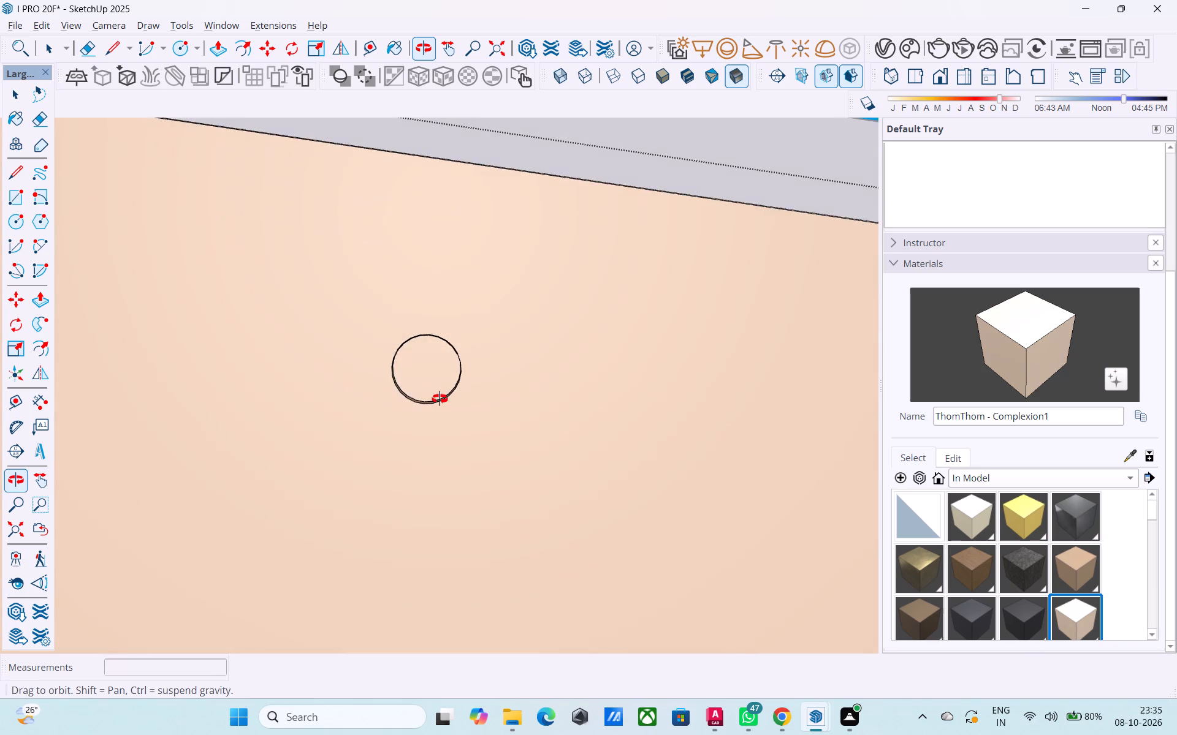
{"action": "middle_click_drag", "start_coordinate": [440, 399], "coordinate": [437, 328]}
{"action": "scroll", "coordinate": [414, 376], "scroll_direction": "up", "scroll_amount": 3}
{"action": "left_click", "coordinate": [434, 371]}
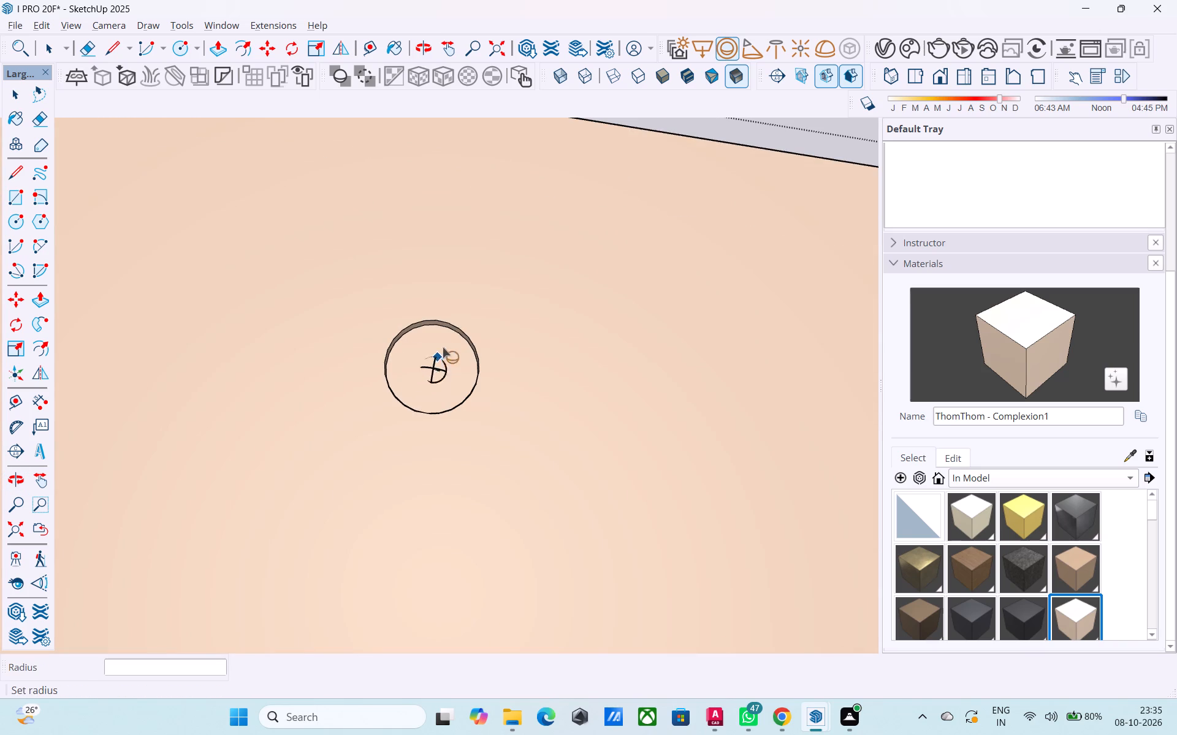
{"action": "left_click", "coordinate": [451, 338]}
Place a V-Ray sphere light centred in the outer-end recess near the slab's front edge, sized to fit inside the rim.
{"action": "scroll", "coordinate": [501, 423], "scroll_direction": "down", "scroll_amount": 3}
{"action": "middle_click_drag", "start_coordinate": [559, 457], "coordinate": [224, 475]}
{"action": "scroll", "coordinate": [250, 463], "scroll_direction": "down", "scroll_amount": 4}
{"action": "scroll", "coordinate": [482, 439], "scroll_direction": "down", "scroll_amount": 2}
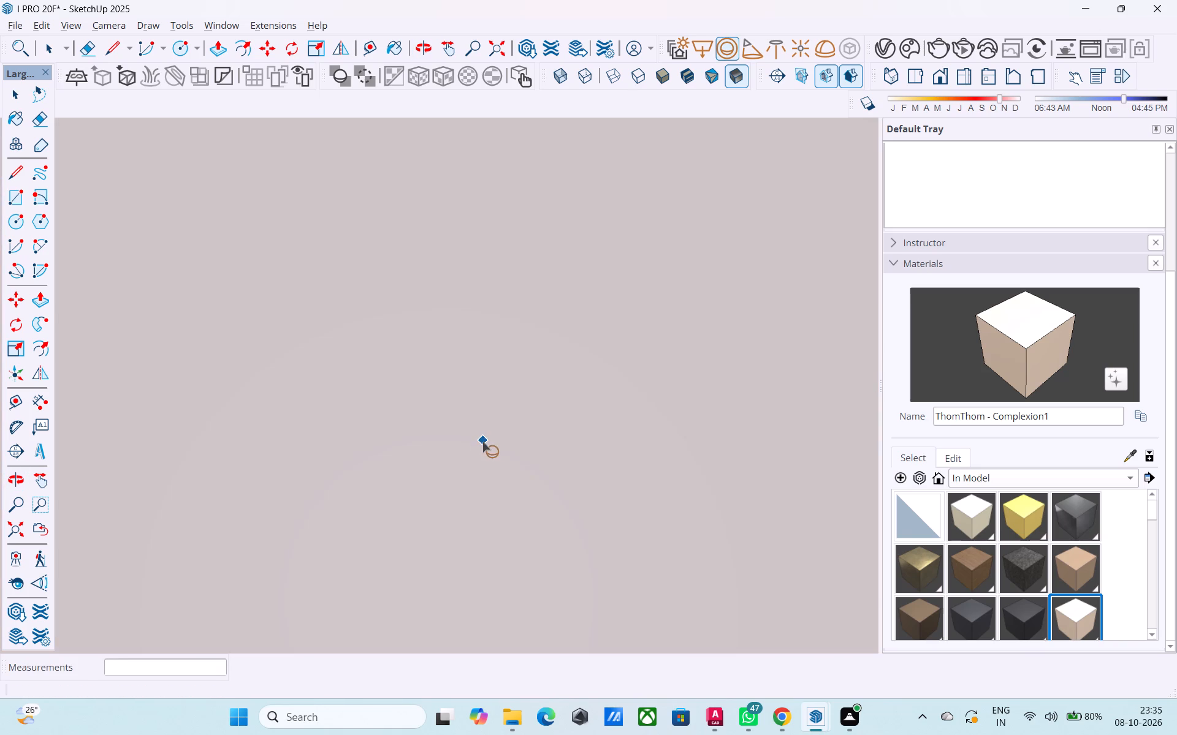
{"action": "middle_click_drag", "start_coordinate": [489, 440], "coordinate": [418, 716]}
{"action": "scroll", "coordinate": [485, 451], "scroll_direction": "down", "scroll_amount": 19}
{"action": "scroll", "coordinate": [477, 416], "scroll_direction": "down", "scroll_amount": 20}
{"action": "scroll", "coordinate": [477, 416], "scroll_direction": "down", "scroll_amount": 10}
{"action": "middle_click_drag", "start_coordinate": [533, 359], "coordinate": [418, 475], "text": "shift"}
{"action": "scroll", "coordinate": [449, 426], "scroll_direction": "up", "scroll_amount": 3}
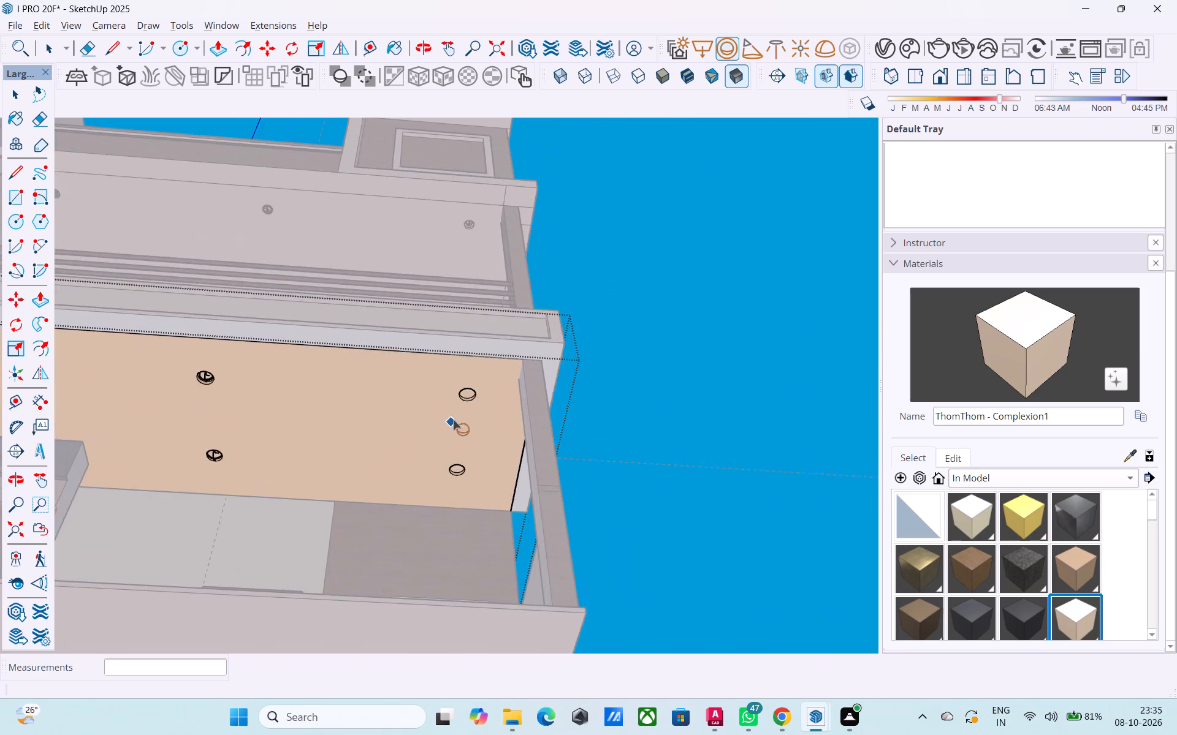
{"action": "scroll", "coordinate": [453, 420], "scroll_direction": "up", "scroll_amount": 9}
{"action": "middle_click_drag", "start_coordinate": [460, 374], "coordinate": [478, 361]}
{"action": "scroll", "coordinate": [459, 370], "scroll_direction": "up", "scroll_amount": 11}
{"action": "middle_click_drag", "start_coordinate": [465, 366], "coordinate": [466, 343]}
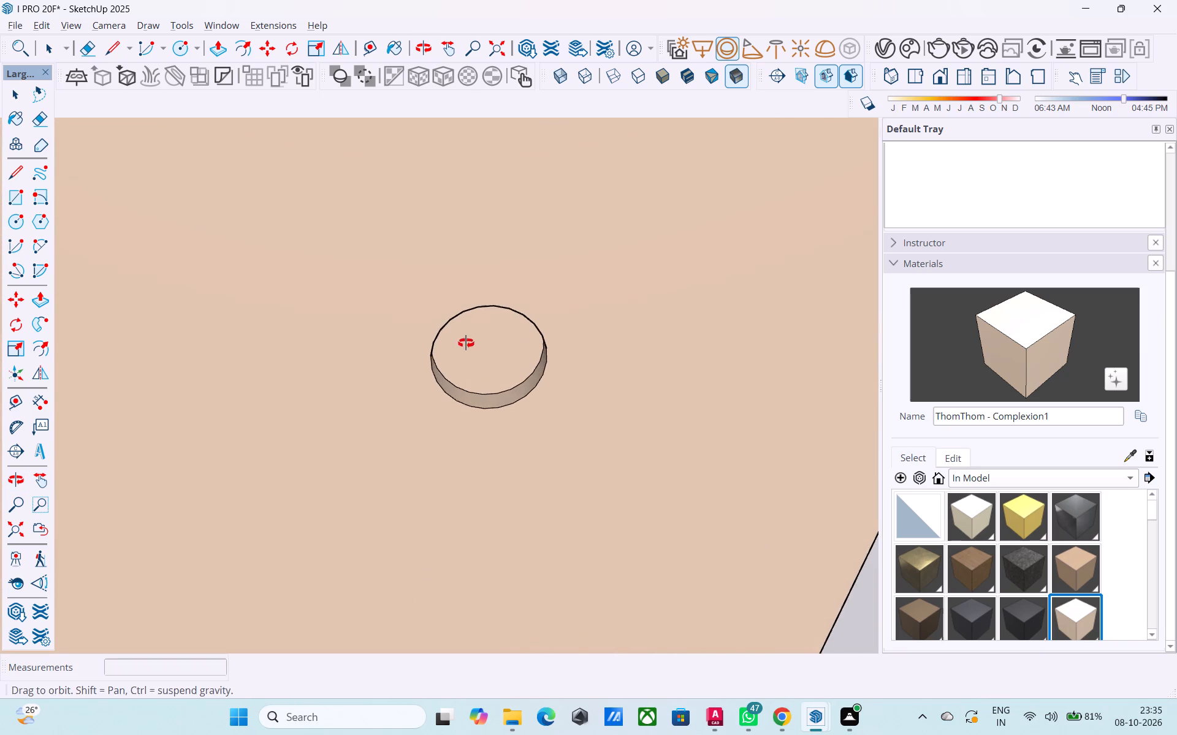
{"action": "middle_click_drag", "start_coordinate": [466, 343], "coordinate": [476, 302]}
{"action": "left_click", "coordinate": [490, 301]}
{"action": "left_click", "coordinate": [493, 346]}
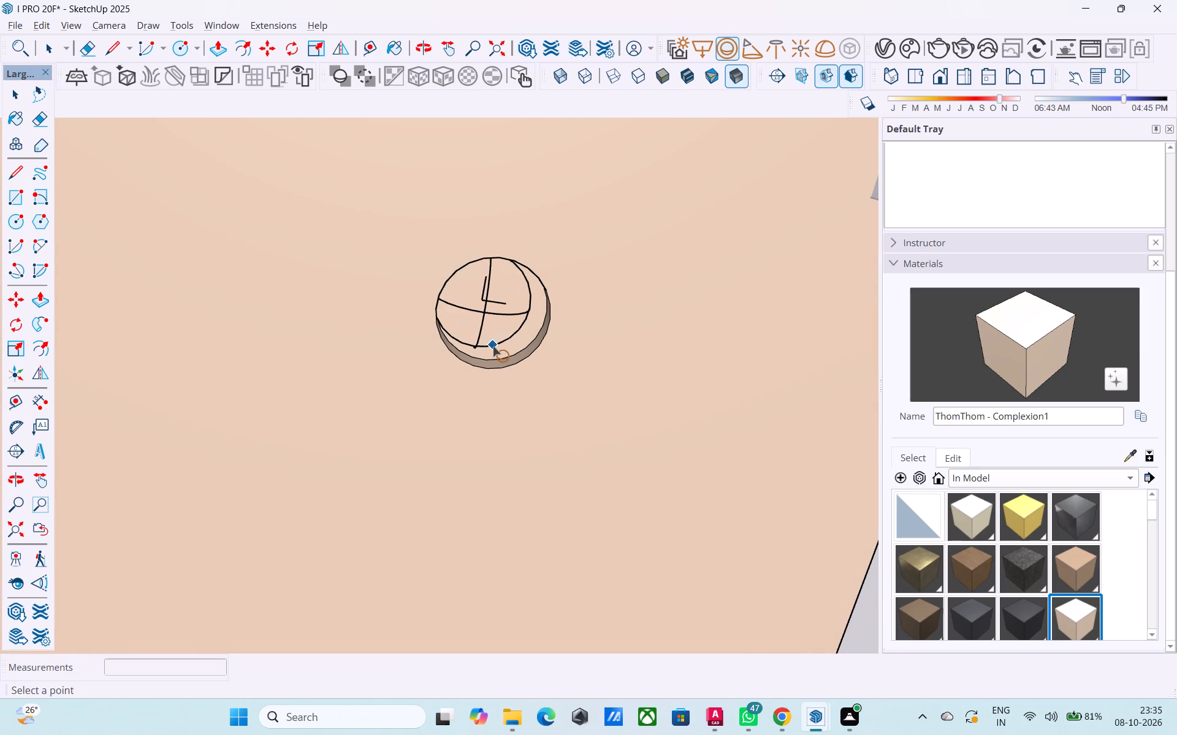
Place a V-Ray sphere light centred in the outer-end recess near the back wall, sized to fit inside the rim.
{"action": "scroll", "coordinate": [495, 371], "scroll_direction": "down", "scroll_amount": 4}
{"action": "middle_click_drag", "start_coordinate": [476, 450], "coordinate": [530, 249], "text": "shift"}
{"action": "scroll", "coordinate": [527, 260], "scroll_direction": "down", "scroll_amount": 4}
{"action": "middle_click_drag", "start_coordinate": [487, 439], "coordinate": [514, 335]}
{"action": "middle_click_drag", "start_coordinate": [484, 439], "coordinate": [501, 382], "text": "shift"}
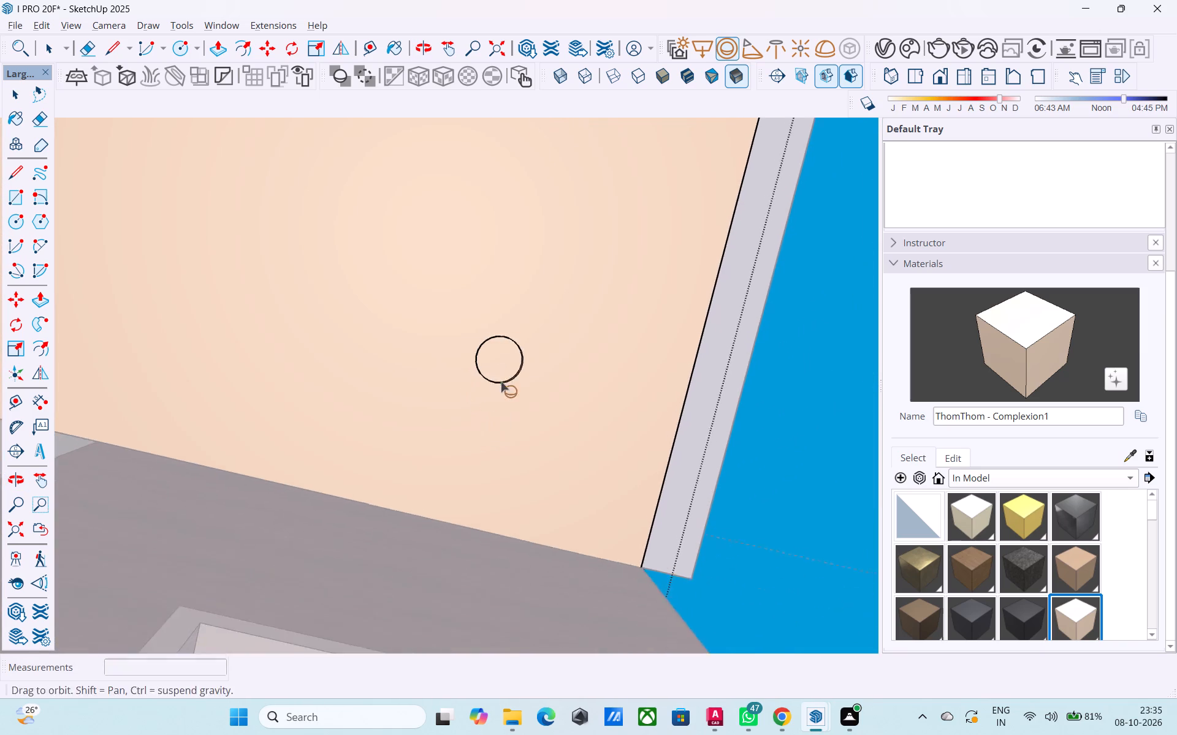
{"action": "middle_click_drag", "start_coordinate": [501, 382], "coordinate": [501, 383], "text": "shift"}
{"action": "scroll", "coordinate": [496, 379], "scroll_direction": "up", "scroll_amount": 8}
{"action": "left_click", "coordinate": [510, 328]}
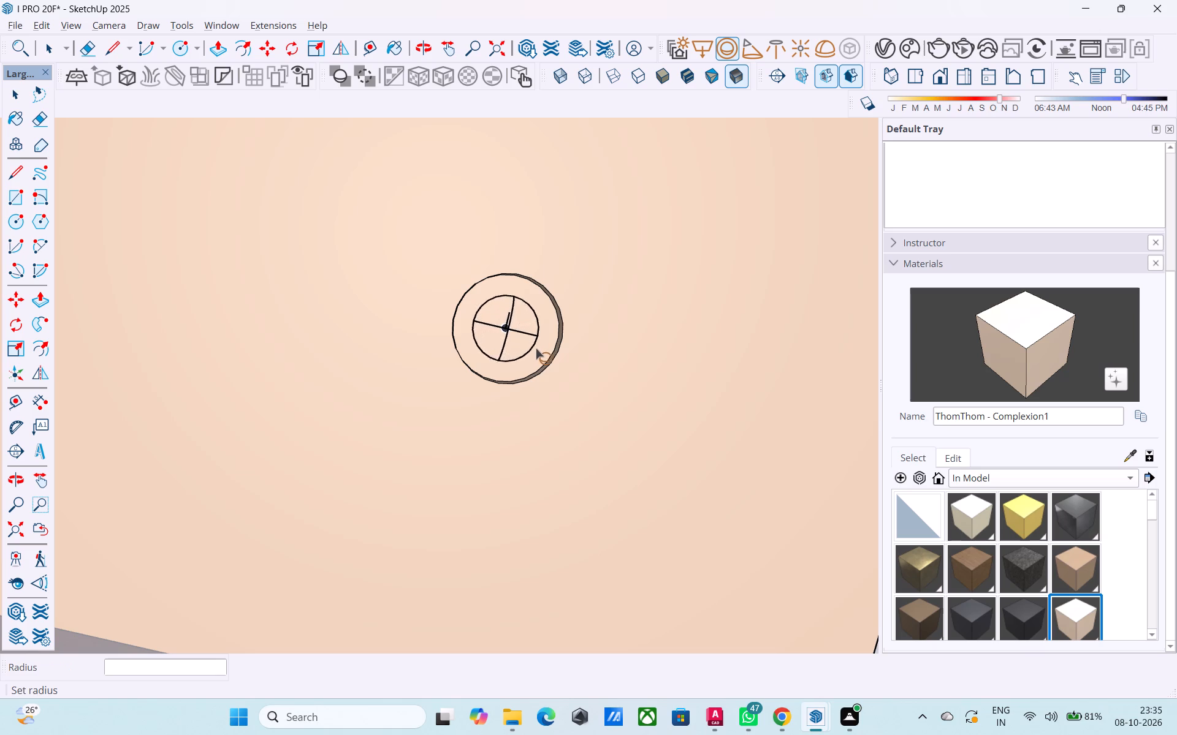
{"action": "left_click", "coordinate": [550, 351]}
{"action": "scroll", "coordinate": [531, 348], "scroll_direction": "down", "scroll_amount": 5}
{"action": "key", "text": "space"}
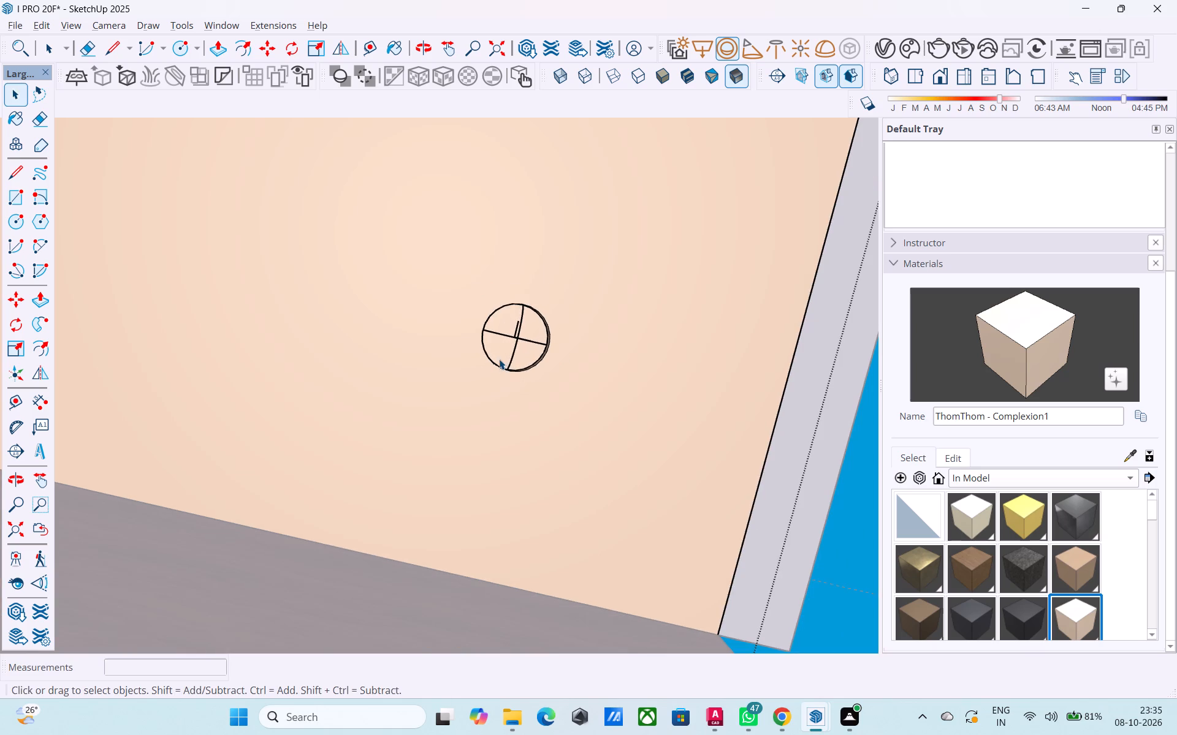
In the V-Ray Asset Editor, set the intensity of Sphere Light#6 and Sphere Light#7 to 5000.
{"action": "scroll", "coordinate": [493, 337], "scroll_direction": "down", "scroll_amount": 5}
{"action": "middle_click_drag", "start_coordinate": [501, 336], "coordinate": [432, 688]}
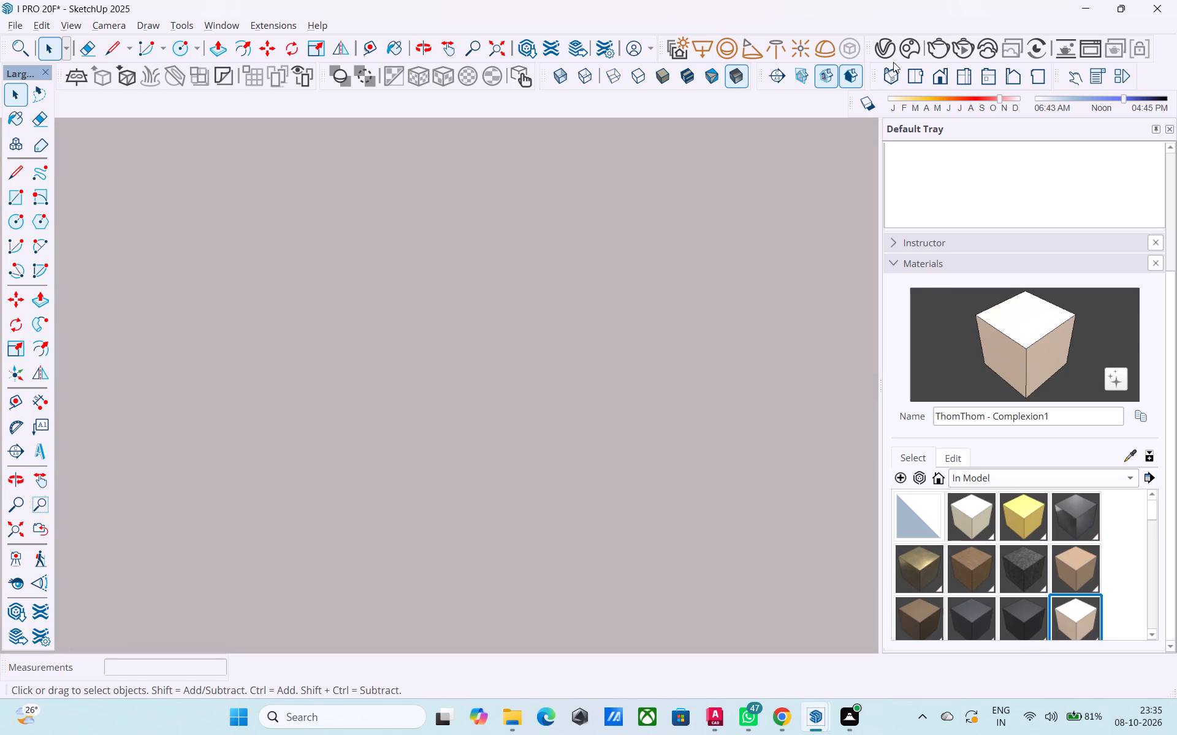
{"action": "left_click", "coordinate": [887, 54]}
{"action": "scroll", "coordinate": [954, 325], "scroll_direction": "down", "scroll_amount": 10}
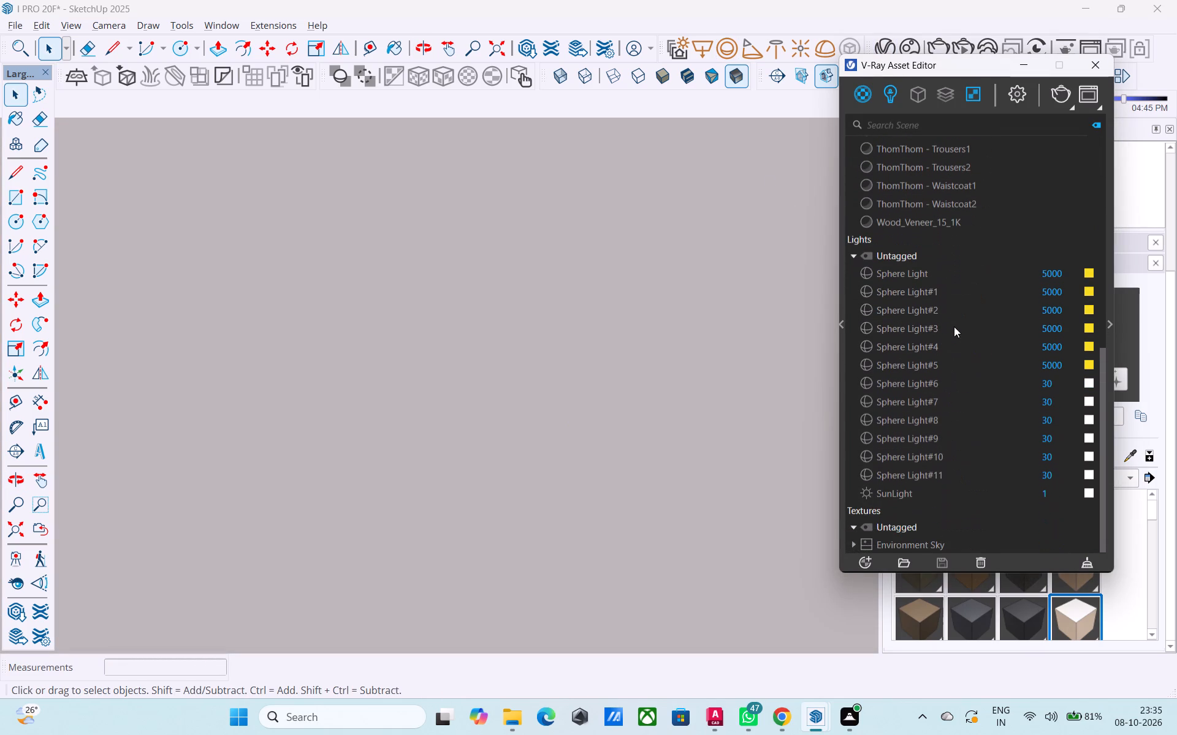
{"action": "left_click_drag", "start_coordinate": [1069, 384], "coordinate": [1046, 389]}
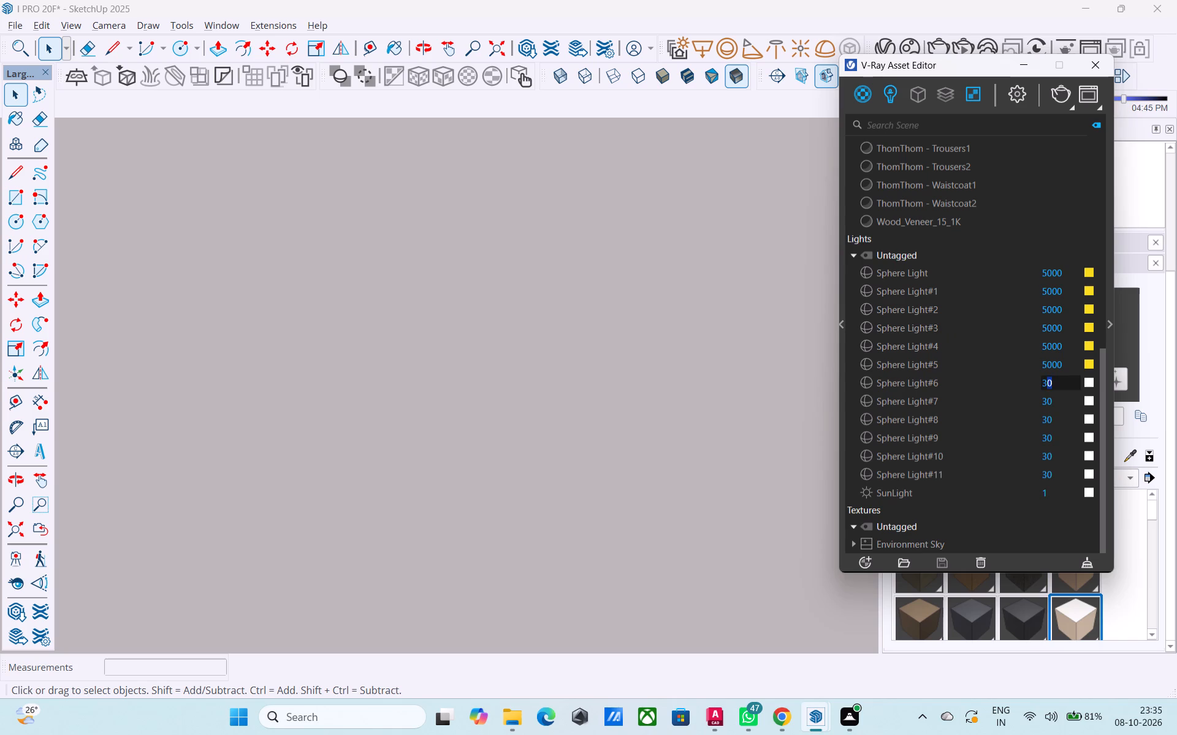
{"action": "left_click_drag", "start_coordinate": [1046, 389], "coordinate": [1038, 391]}
{"action": "key", "text": "5"}
{"action": "key", "text": "0"}
{"action": "key", "text": "0"}
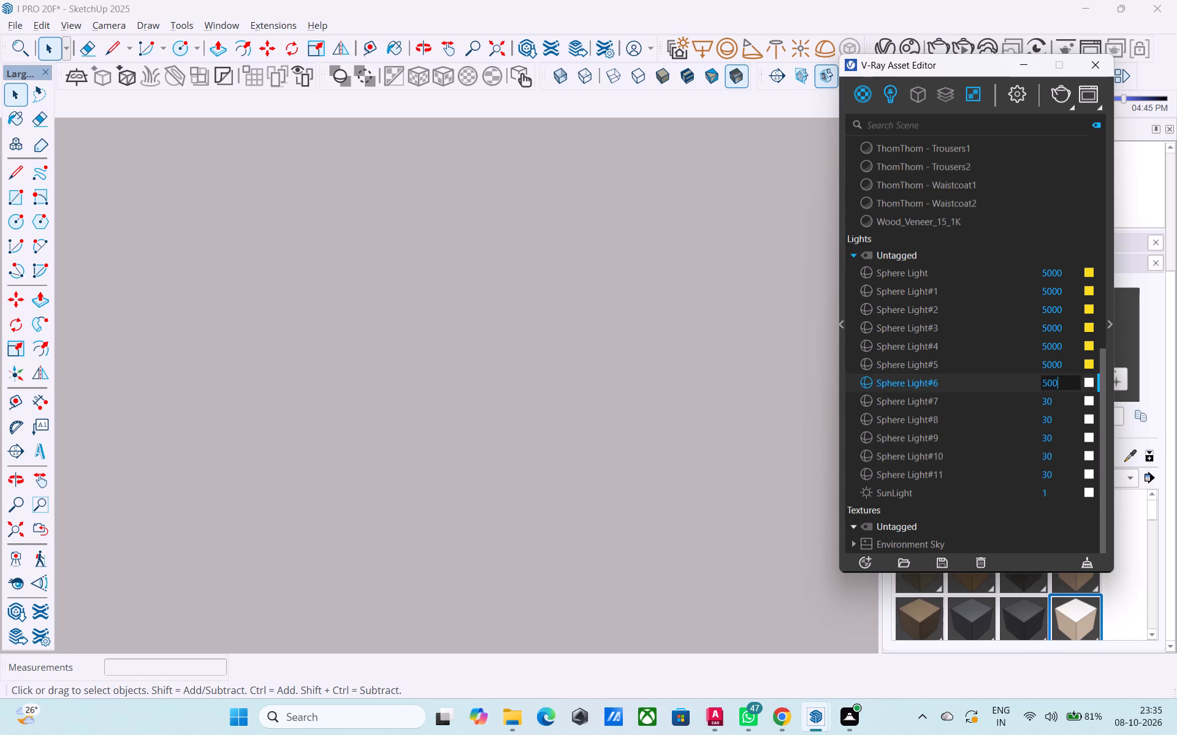
{"action": "key", "text": "0"}
{"action": "left_click_drag", "start_coordinate": [1057, 397], "coordinate": [1040, 402]}
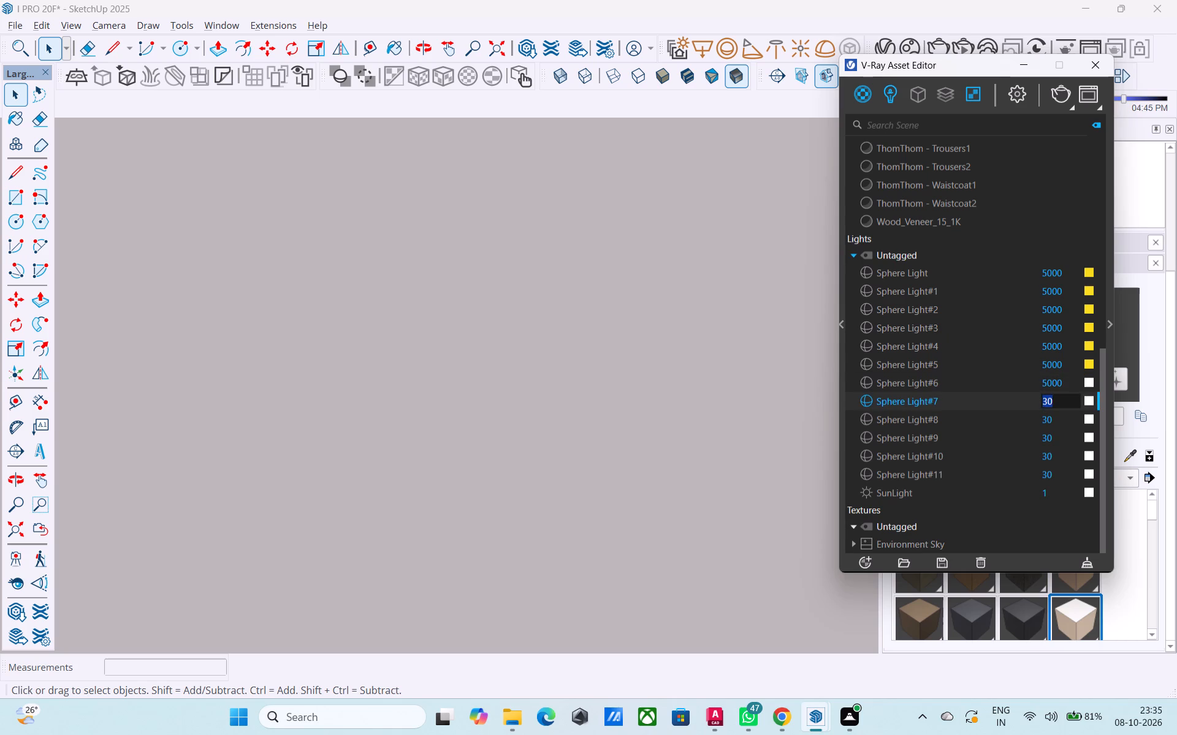
{"action": "key", "text": "5"}
{"action": "key", "text": "0"}
{"action": "type", "text": "00"}
Set the intensity of Sphere Light#8 and Sphere Light#9 to 5000.
{"action": "left_click_drag", "start_coordinate": [1063, 422], "coordinate": [1029, 431]}
{"action": "key", "text": "5"}
{"action": "key", "text": "0"}
{"action": "type", "text": "00"}
{"action": "left_click_drag", "start_coordinate": [1065, 435], "coordinate": [1033, 443]}
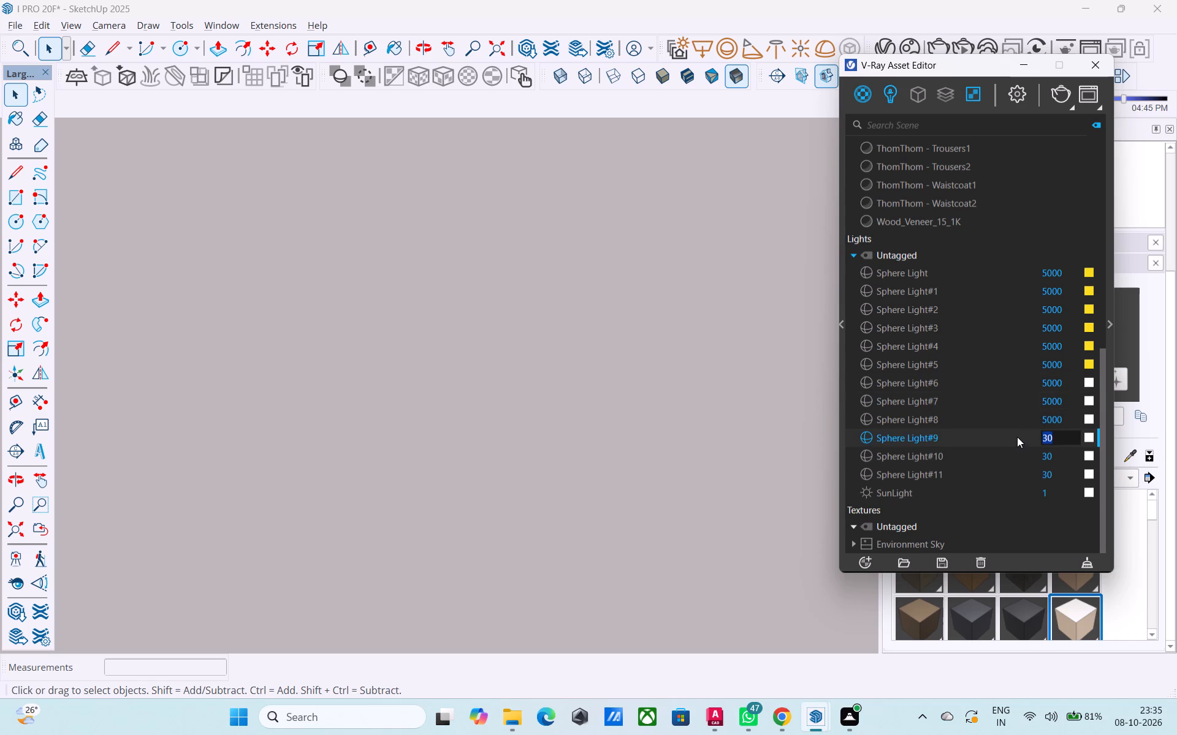
{"action": "key", "text": "5"}
{"action": "key", "text": "0"}
{"action": "type", "text": "00"}
Set the intensity of Sphere Light#10 and Sphere Light#11 to 5000.
{"action": "left_click_drag", "start_coordinate": [1065, 456], "coordinate": [1019, 470]}
{"action": "key", "text": "5"}
{"action": "key", "text": "0"}
{"action": "key", "text": "0"}
{"action": "key", "text": "0"}
{"action": "left_click_drag", "start_coordinate": [1073, 469], "coordinate": [1024, 483]}
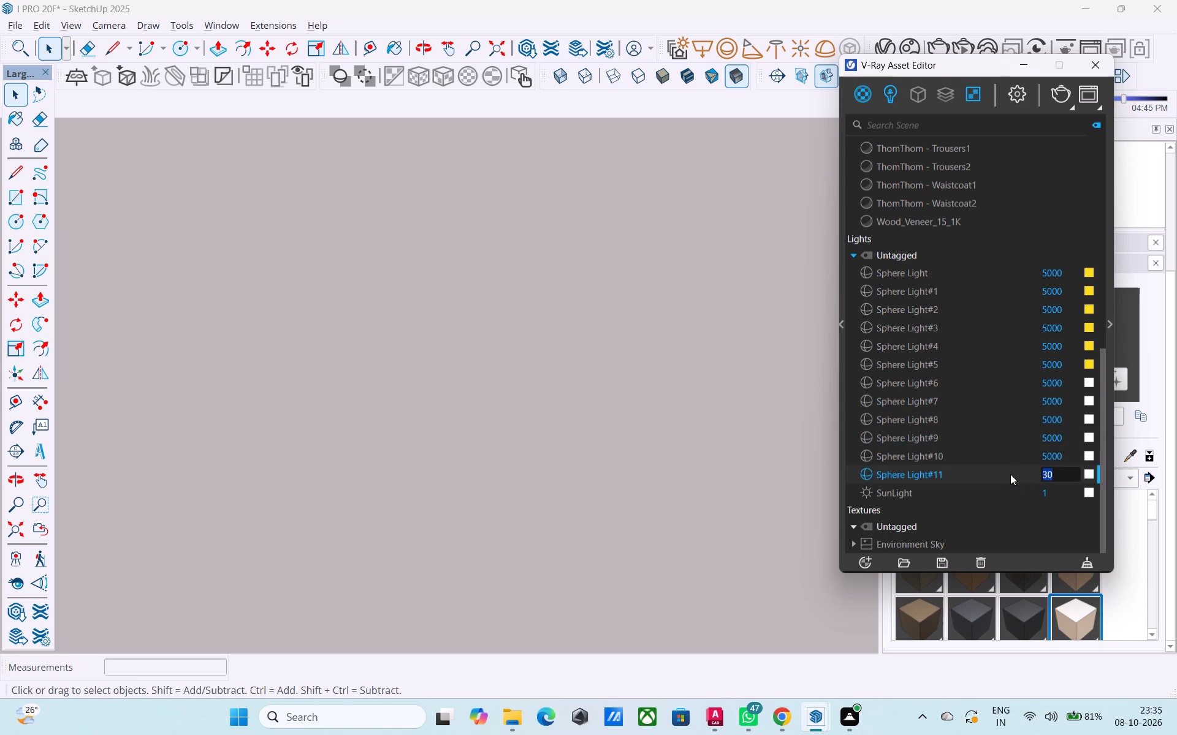
{"action": "key", "text": "5"}
{"action": "key", "text": "0"}
{"action": "key", "text": "0"}
{"action": "key", "text": "0"}
Set the colour of Sphere Light#6 through Sphere Light#11 to the saved yellow swatch (R 0.972, G 0.862, B 0.113).
{"action": "left_click", "coordinate": [1087, 383]}
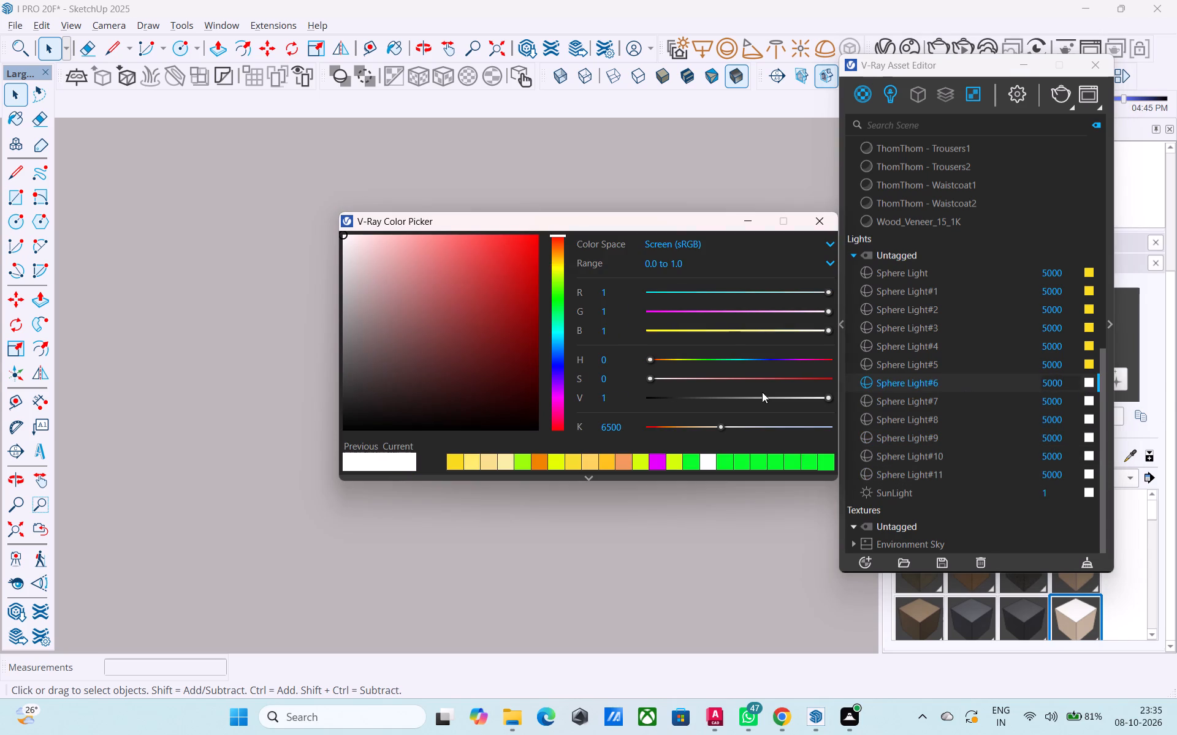
{"action": "left_click", "coordinate": [452, 462]}
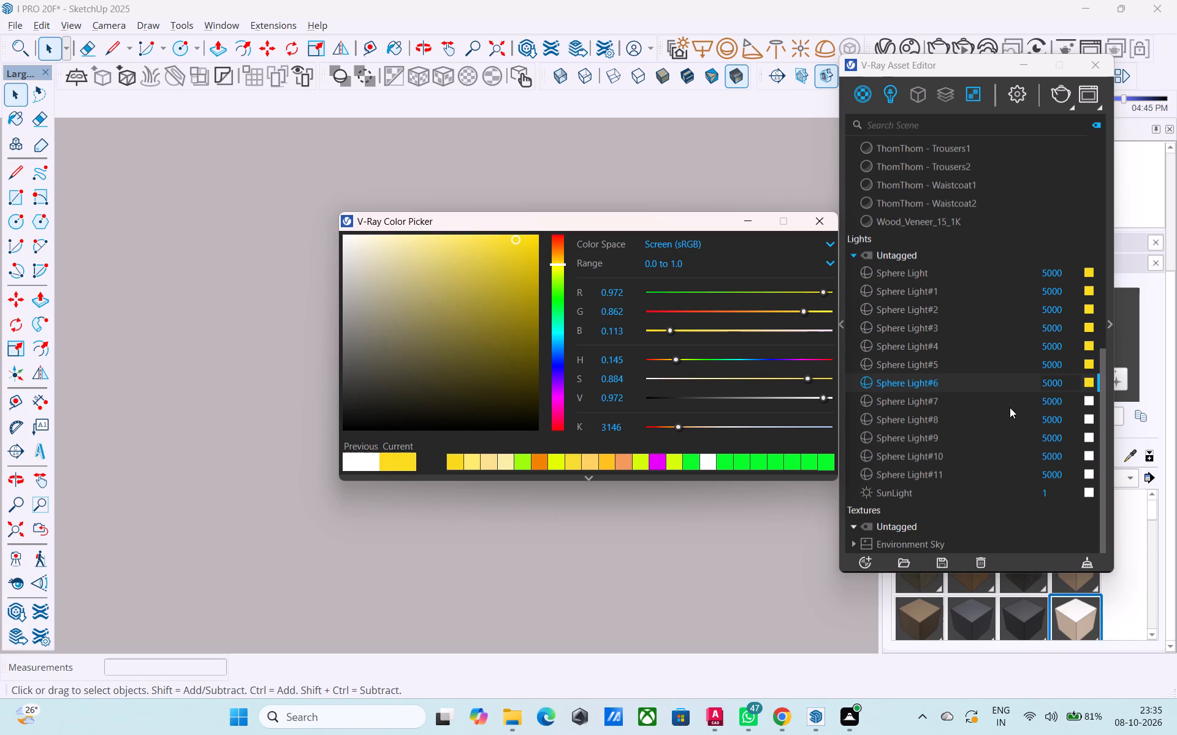
{"action": "left_click", "coordinate": [1092, 400]}
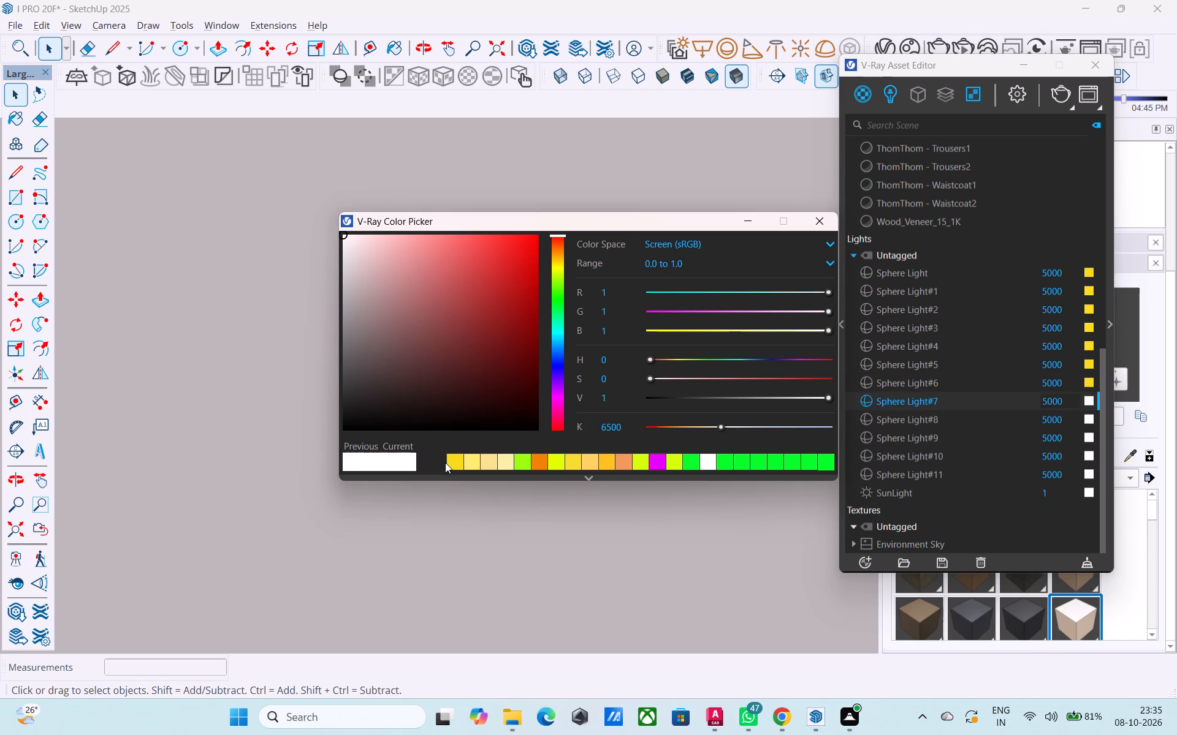
{"action": "left_click", "coordinate": [452, 461]}
{"action": "left_click", "coordinate": [1089, 419]}
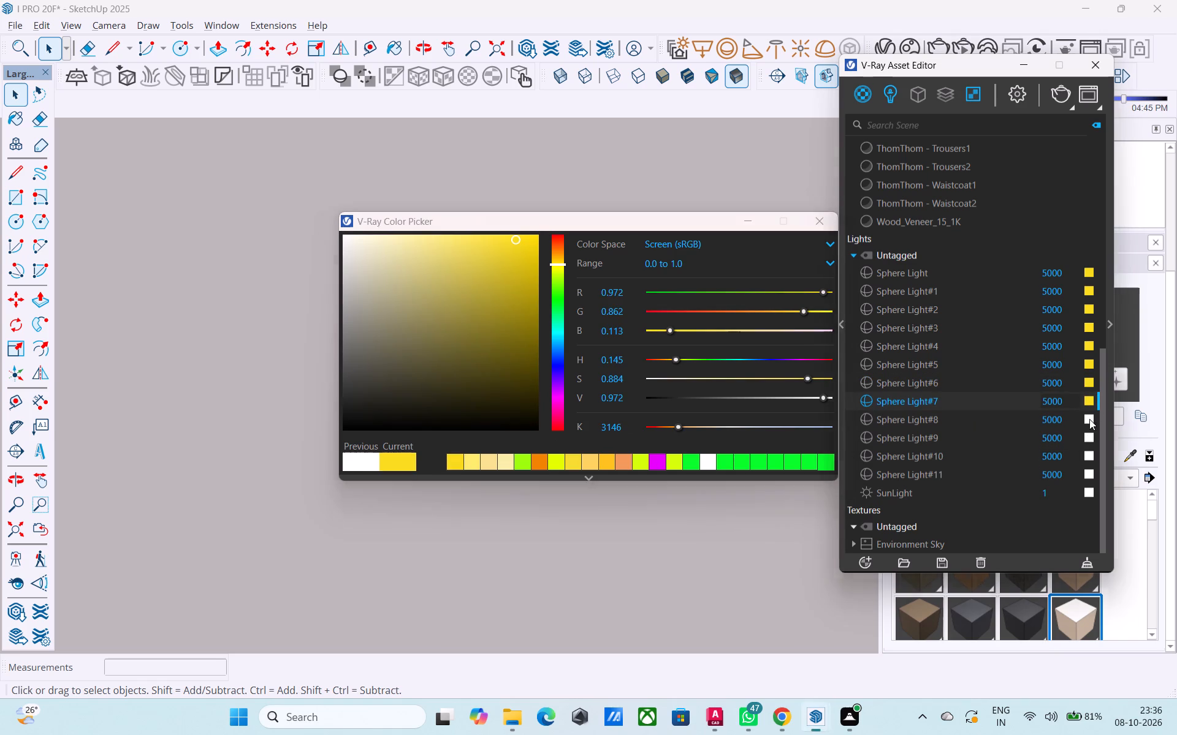
{"action": "left_click", "coordinate": [455, 462]}
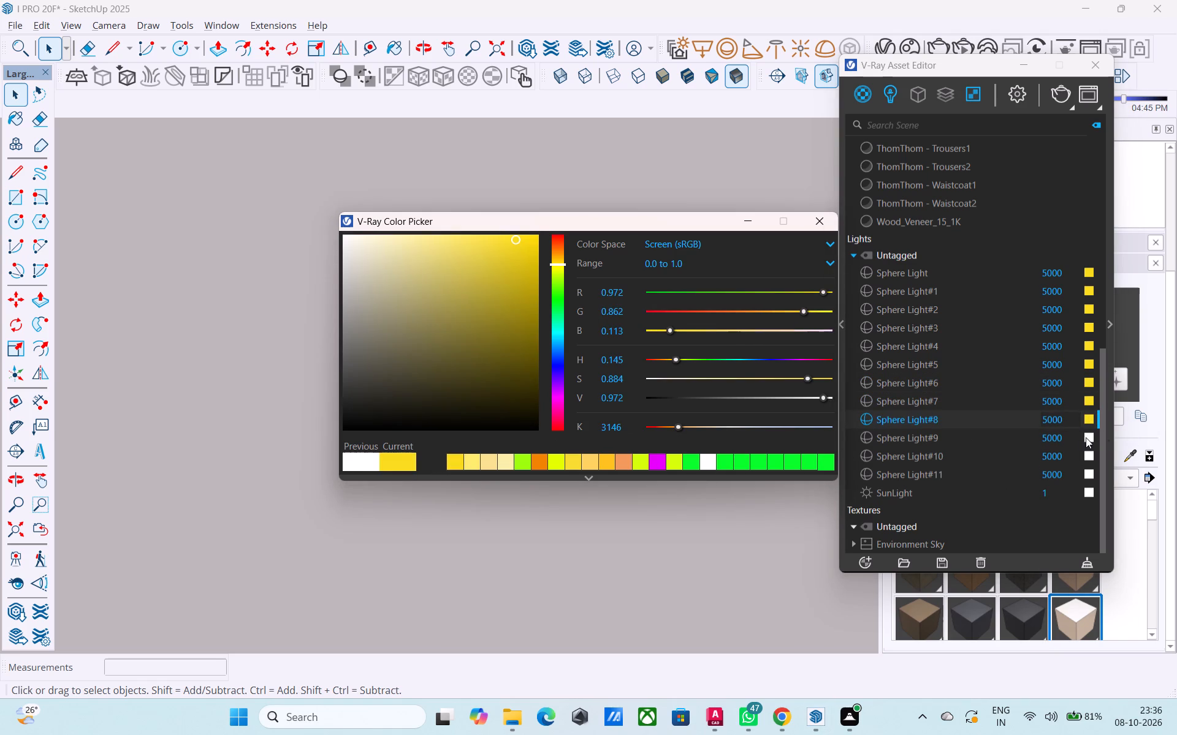
{"action": "left_click", "coordinate": [1088, 436]}
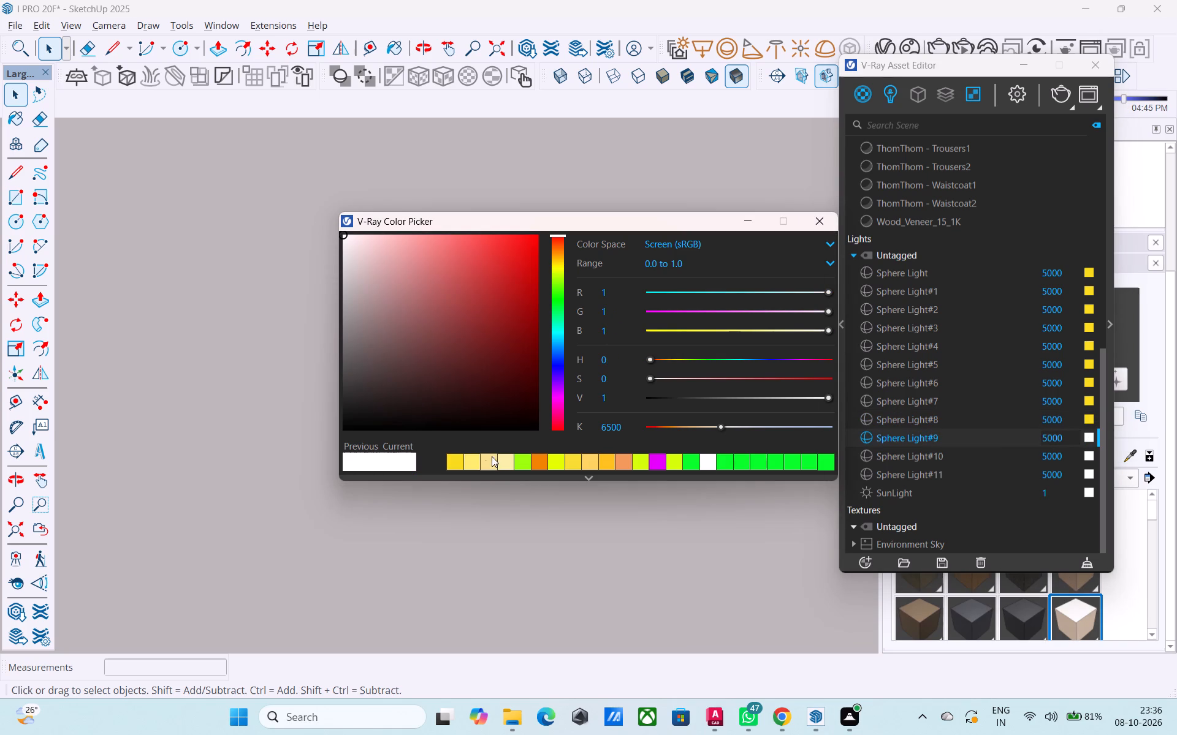
{"action": "left_click", "coordinate": [457, 460]}
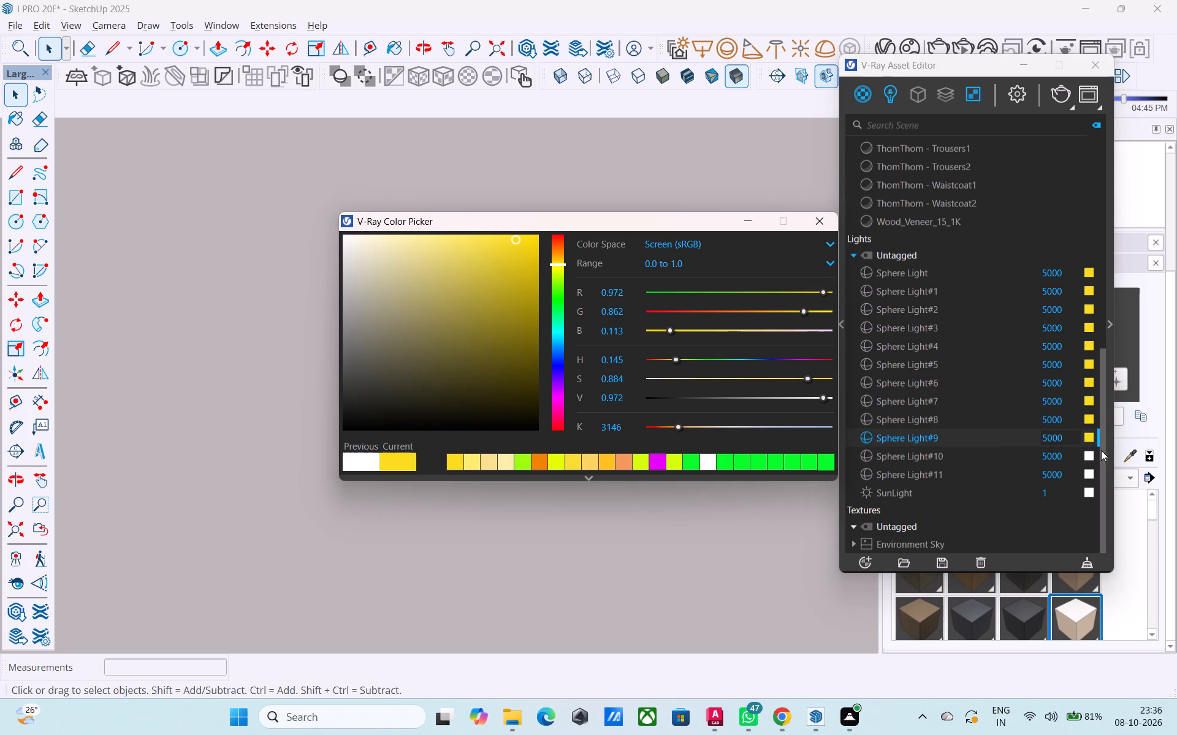
{"action": "left_click", "coordinate": [1090, 456]}
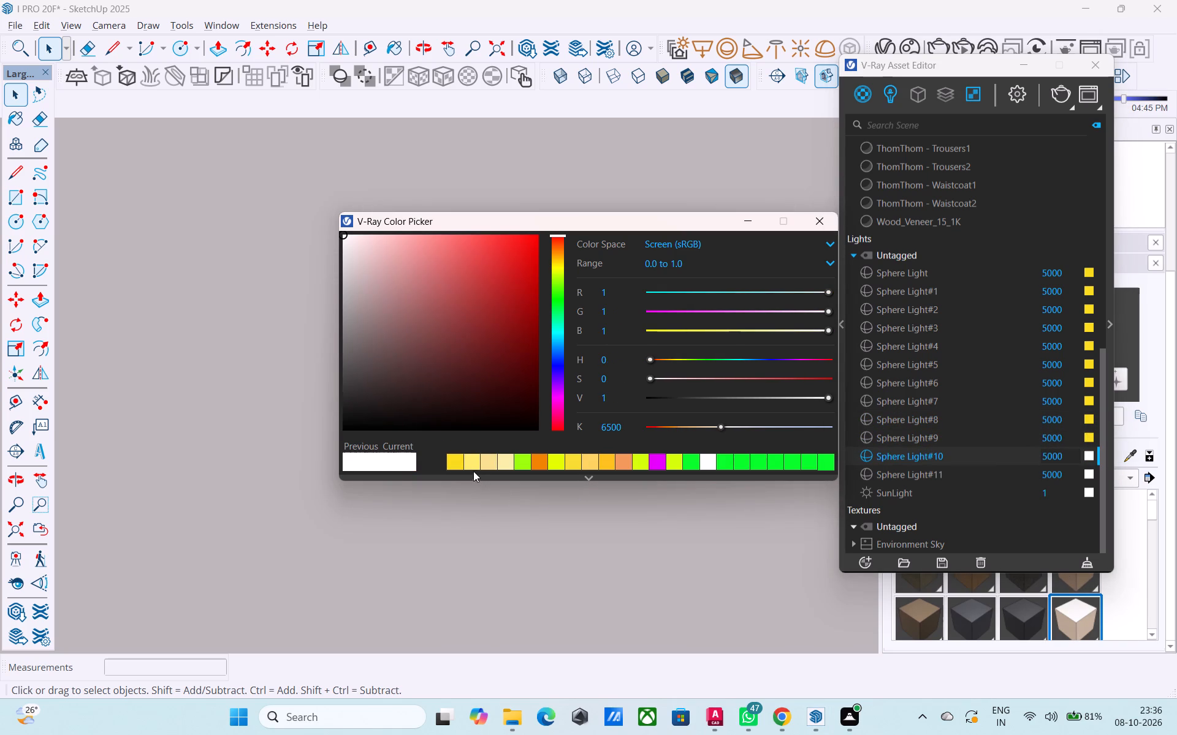
{"action": "left_click", "coordinate": [461, 467]}
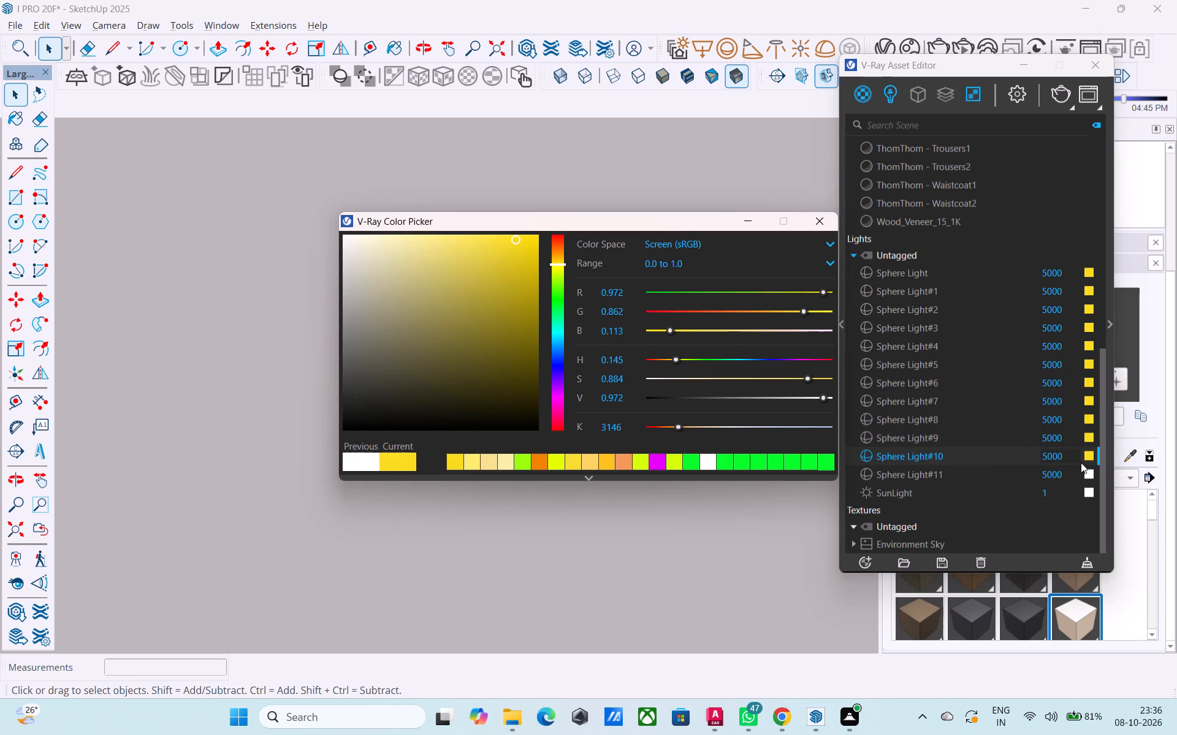
{"action": "left_click", "coordinate": [1089, 474]}
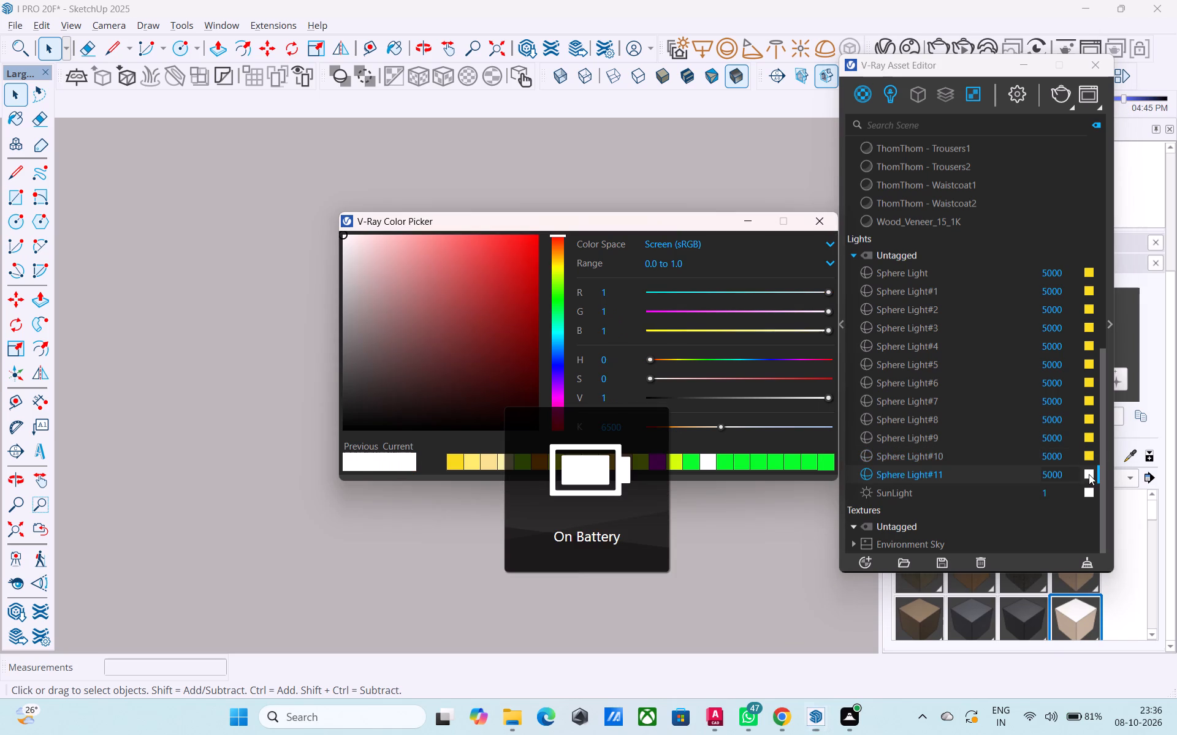
{"action": "left_click", "coordinate": [460, 462]}
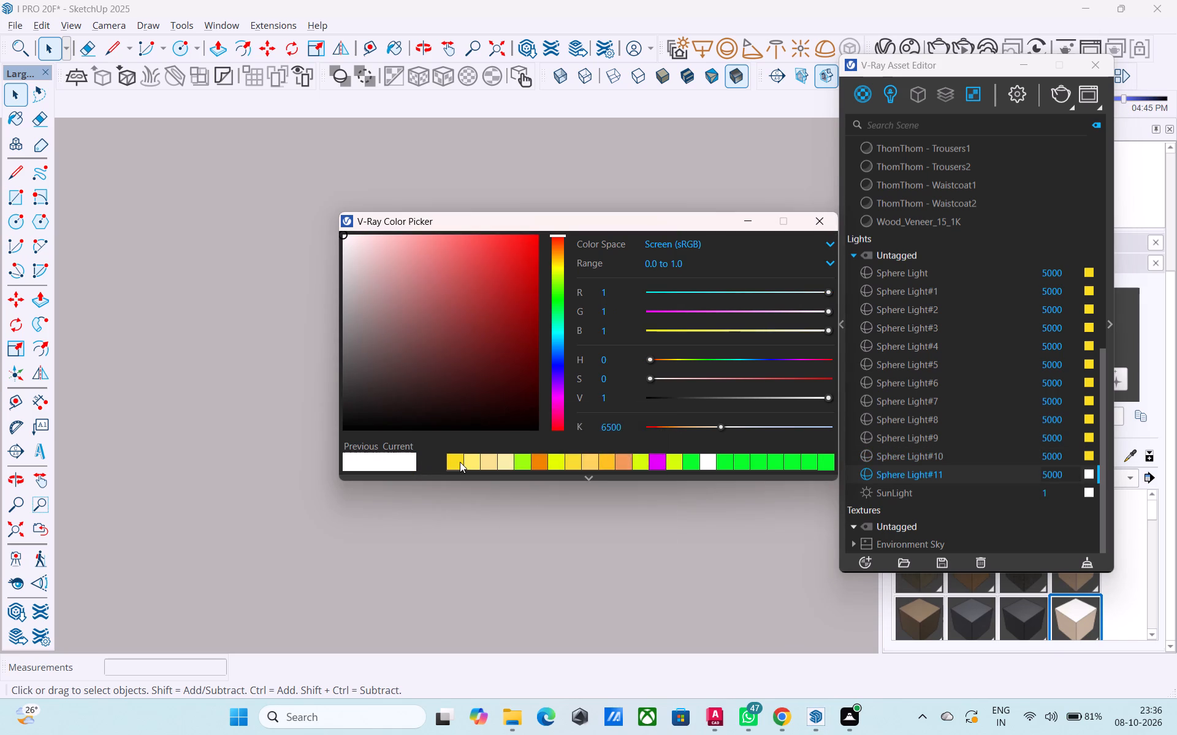
Set the SunLight colour to the same yellow swatch (R 0.972, G 0.862, B 0.113) and put the colour picker away.
{"action": "left_click", "coordinate": [1089, 494]}
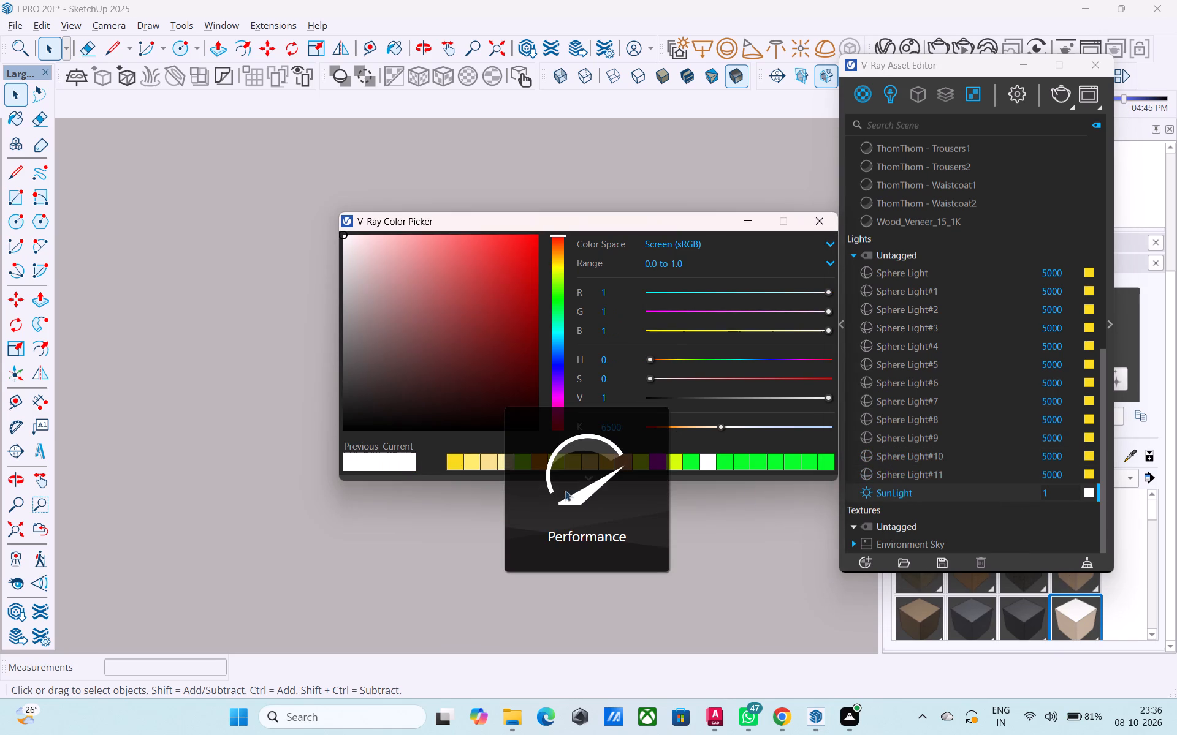
{"action": "left_click", "coordinate": [453, 466]}
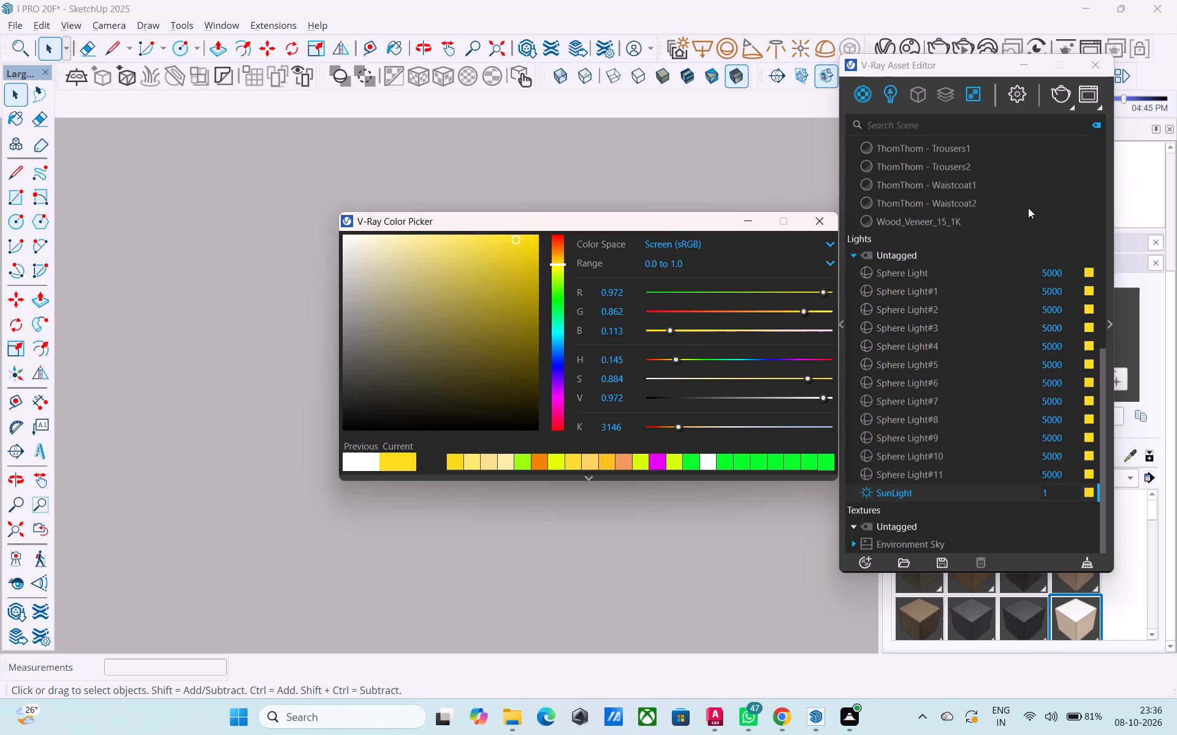
{"action": "left_click", "coordinate": [750, 220]}
Examine the whole front elevation from below, including the recessed lights under both balcony slabs.
{"action": "scroll", "coordinate": [658, 311], "scroll_direction": "down", "scroll_amount": 20}
{"action": "scroll", "coordinate": [642, 358], "scroll_direction": "up", "scroll_amount": 1}
{"action": "scroll", "coordinate": [642, 358], "scroll_direction": "down", "scroll_amount": 3}
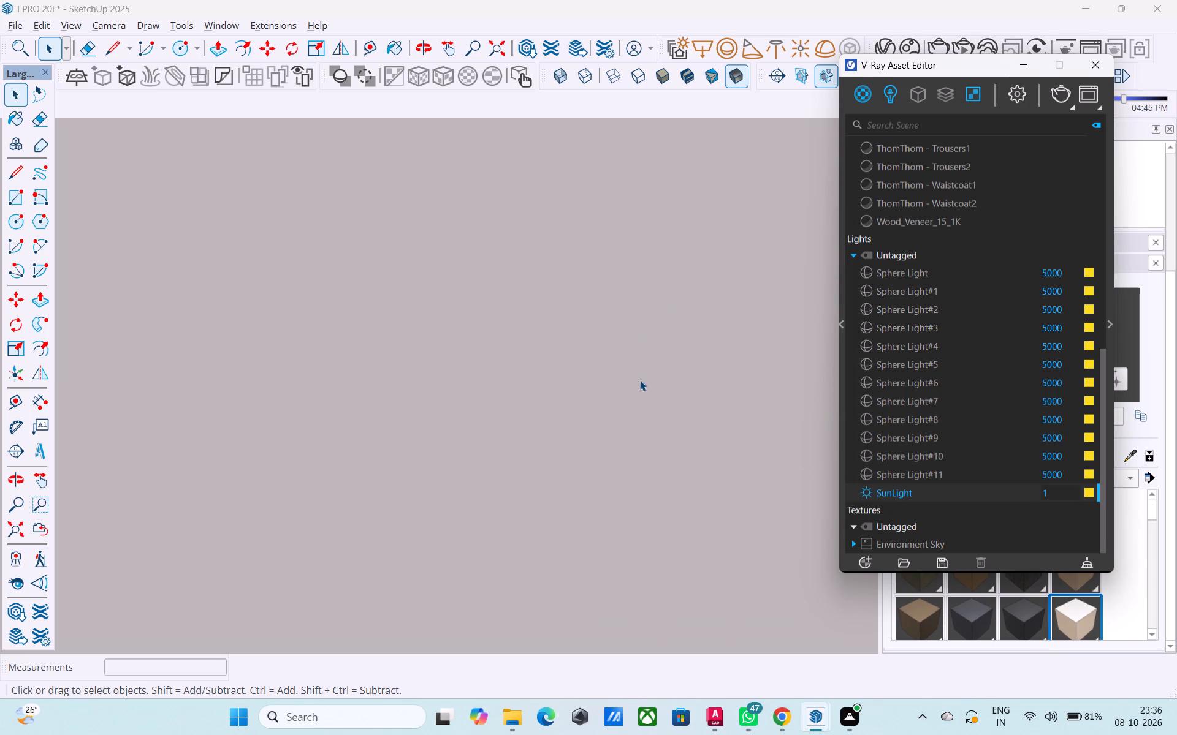
{"action": "scroll", "coordinate": [640, 380], "scroll_direction": "down", "scroll_amount": 9}
{"action": "scroll", "coordinate": [636, 381], "scroll_direction": "up", "scroll_amount": 1}
{"action": "scroll", "coordinate": [636, 381], "scroll_direction": "down", "scroll_amount": 20}
{"action": "scroll", "coordinate": [636, 381], "scroll_direction": "down", "scroll_amount": 16}
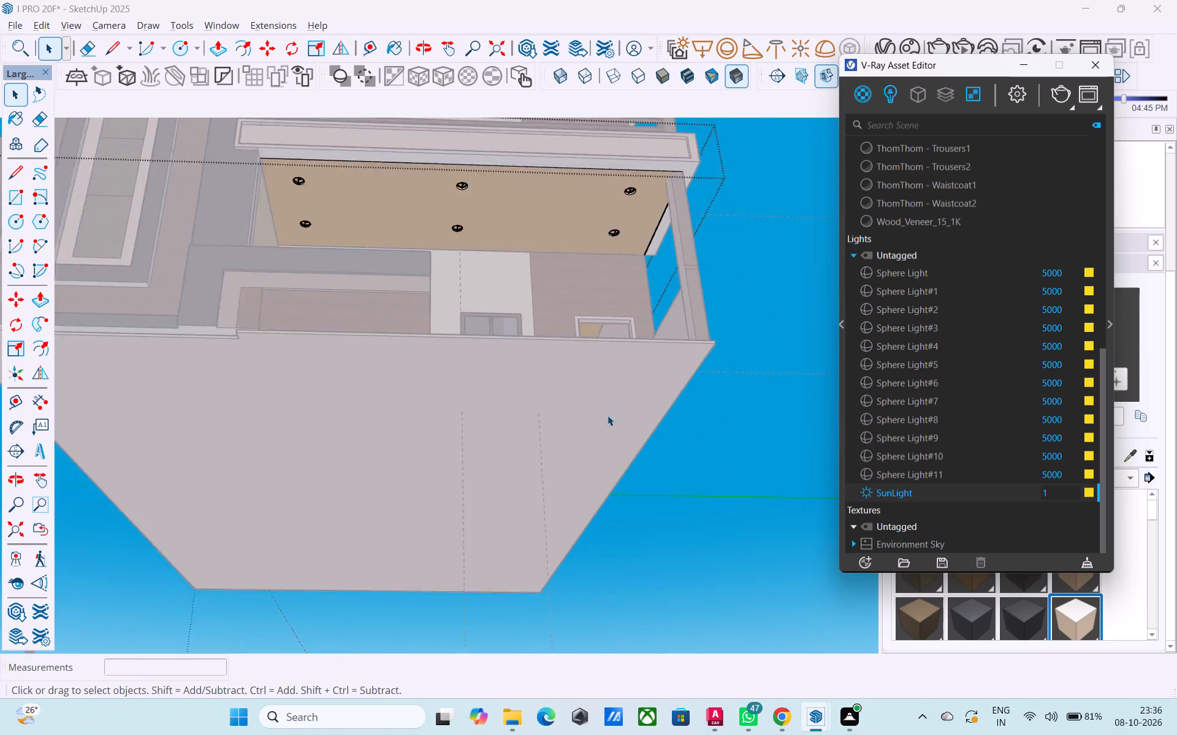
{"action": "scroll", "coordinate": [608, 415], "scroll_direction": "down", "scroll_amount": 2}
{"action": "middle_click_drag", "start_coordinate": [632, 360], "coordinate": [605, 462]}
{"action": "scroll", "coordinate": [608, 427], "scroll_direction": "down", "scroll_amount": 3}
{"action": "middle_click_drag", "start_coordinate": [602, 428], "coordinate": [592, 458], "text": "shift"}
{"action": "left_click", "coordinate": [760, 279]}
{"action": "middle_click_drag", "start_coordinate": [713, 306], "coordinate": [698, 306], "text": "shift"}
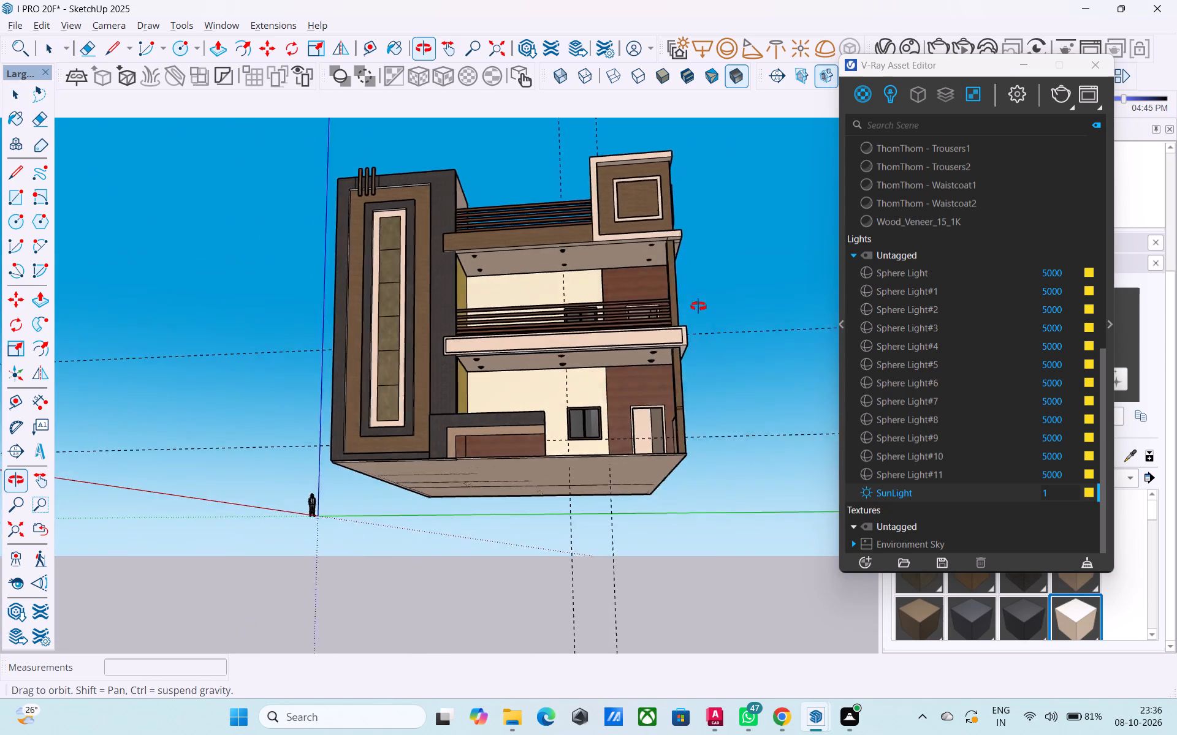
{"action": "middle_click_drag", "start_coordinate": [698, 306], "coordinate": [712, 324], "text": "shift"}
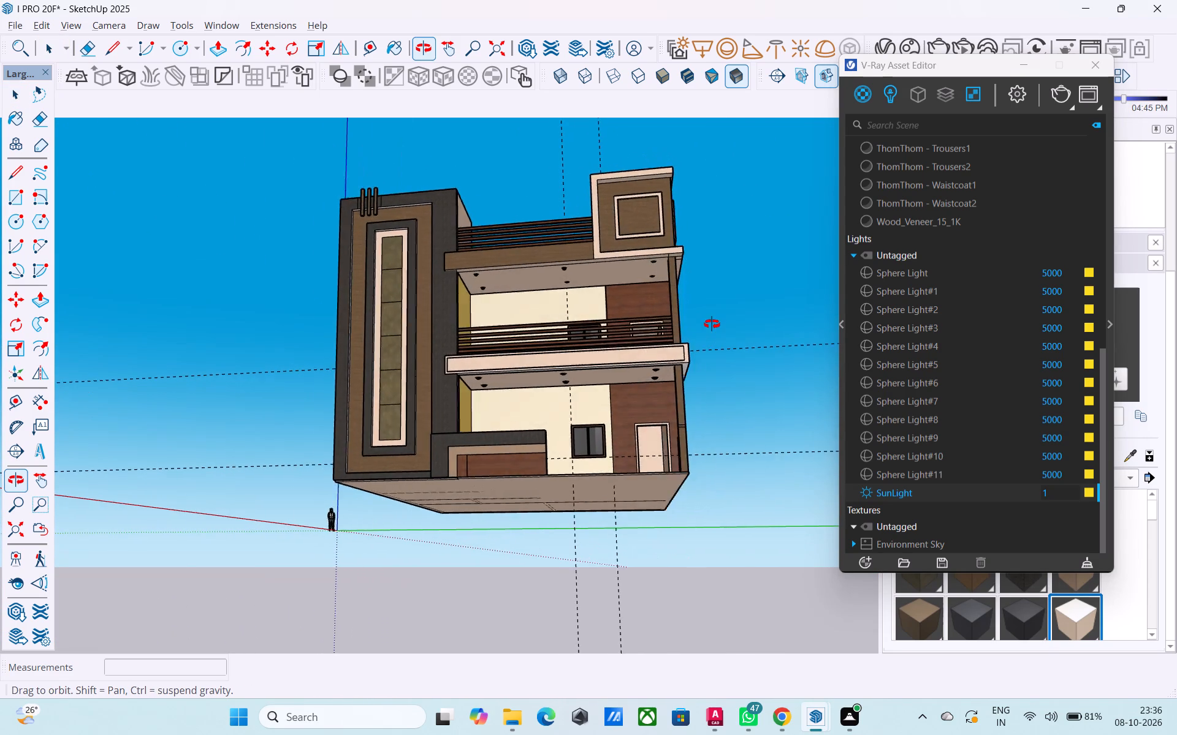
Render the front elevation with V-Ray from a low angle that shows both lit balcony ceilings, and review the image.
{"action": "middle_click_drag", "start_coordinate": [712, 324], "coordinate": [775, 328], "text": "shift"}
{"action": "middle_click_drag", "start_coordinate": [709, 317], "coordinate": [723, 350], "text": "shift"}
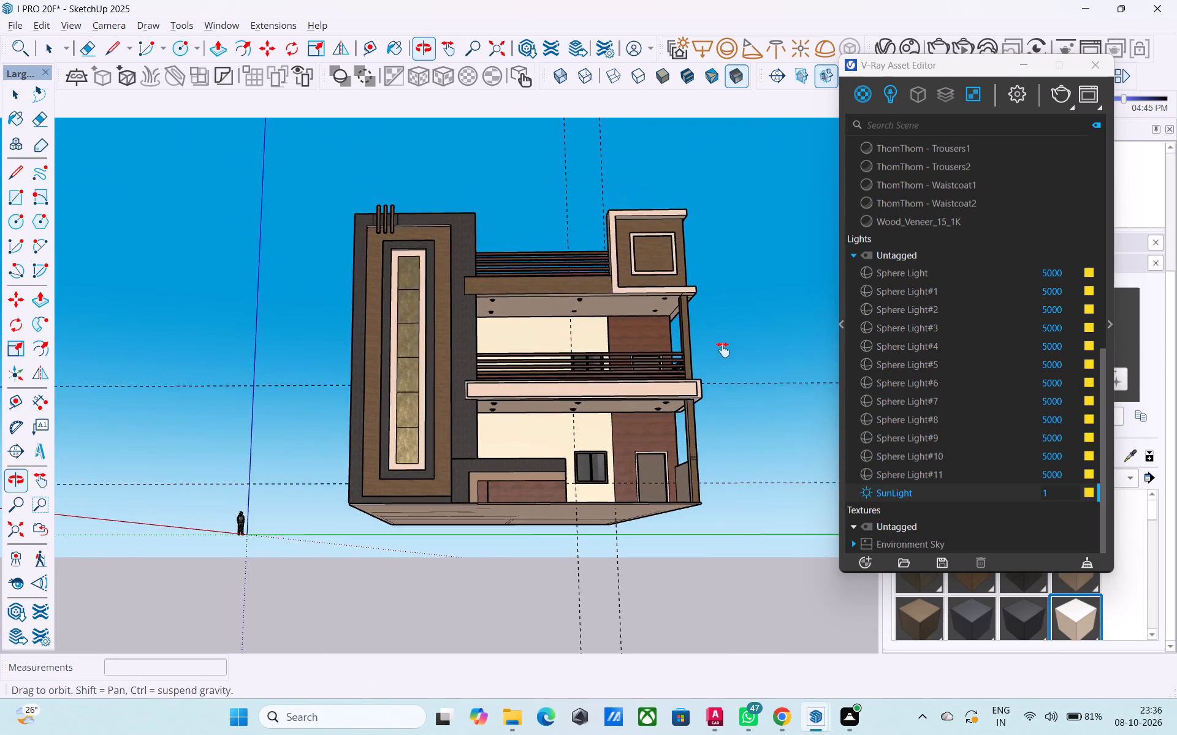
{"action": "middle_click_drag", "start_coordinate": [723, 350], "coordinate": [661, 345], "text": "shift"}
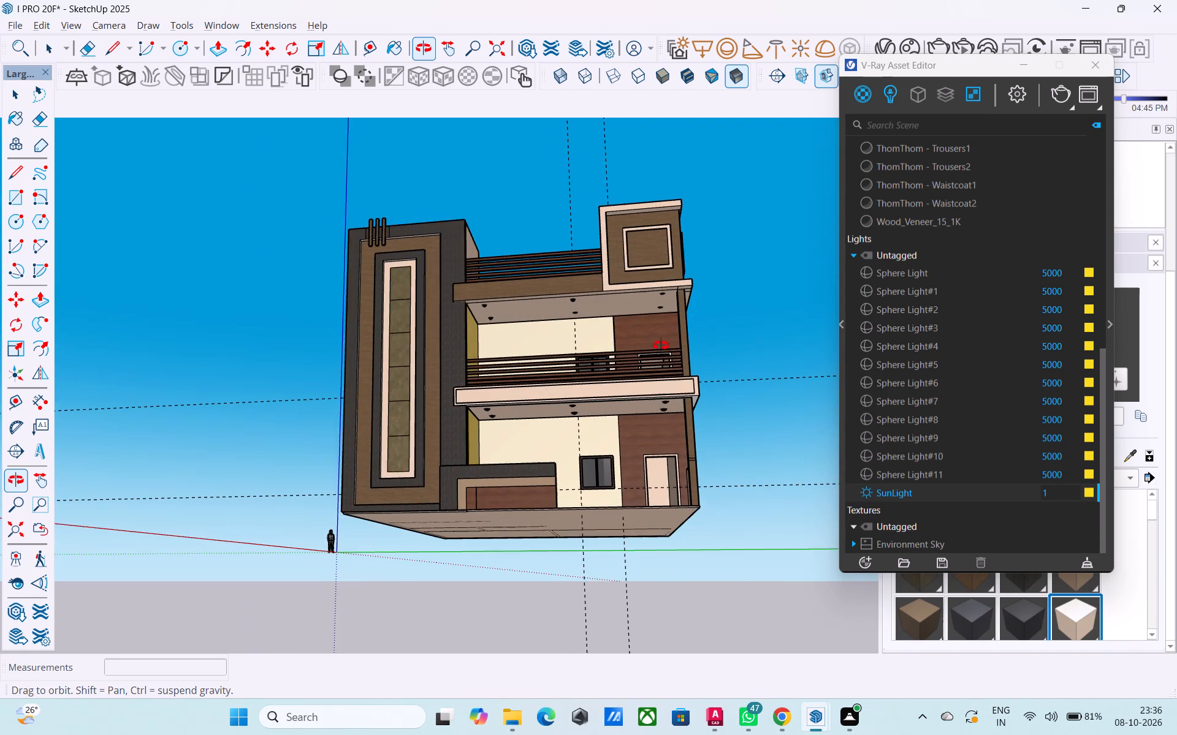
{"action": "middle_click_drag", "start_coordinate": [661, 345], "coordinate": [660, 345], "text": "shift"}
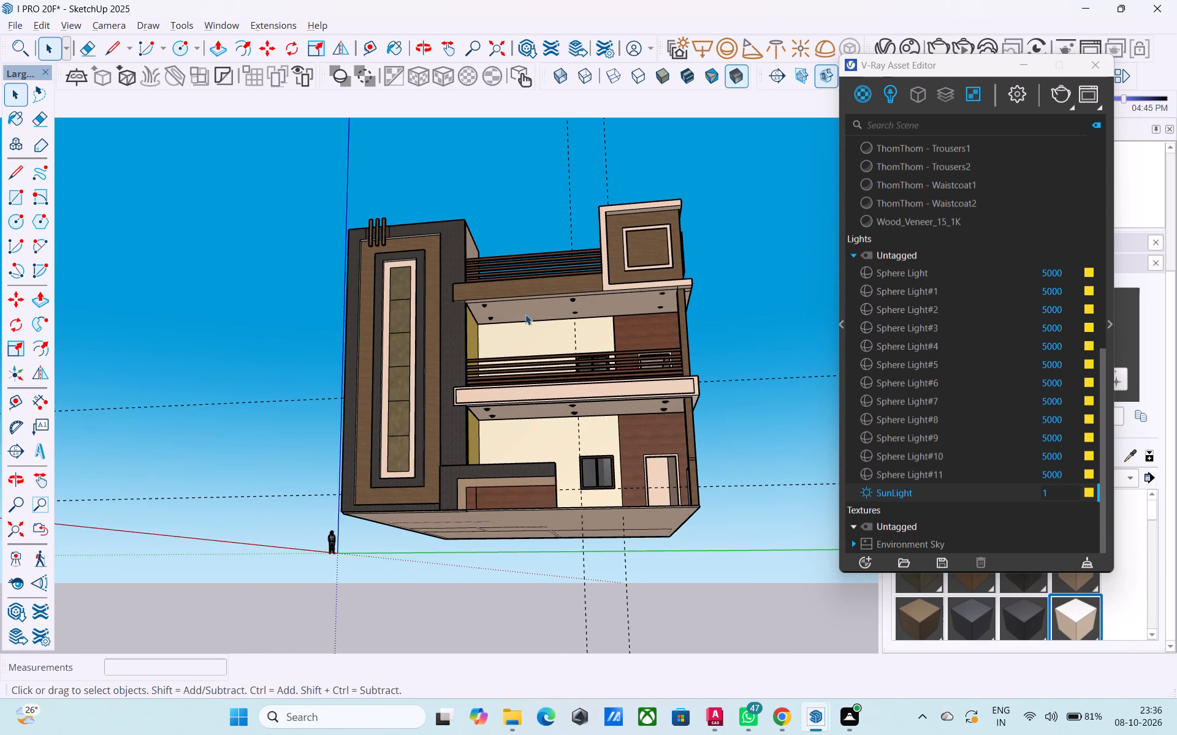
{"action": "middle_click", "coordinate": [511, 318], "text": "shift"}
{"action": "scroll", "coordinate": [511, 317], "scroll_direction": "up", "scroll_amount": 4, "text": "shift"}
{"action": "middle_click_drag", "start_coordinate": [585, 318], "coordinate": [541, 311], "text": "shift"}
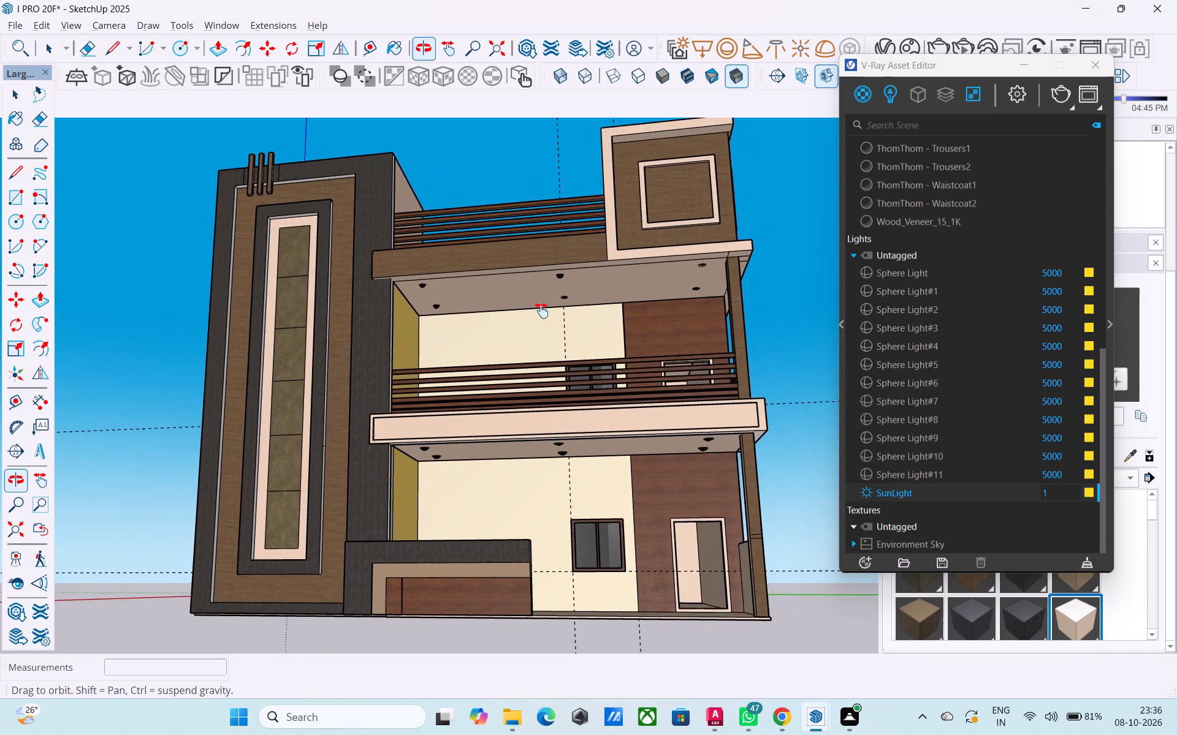
{"action": "middle_click_drag", "start_coordinate": [541, 311], "coordinate": [545, 320], "text": "shift"}
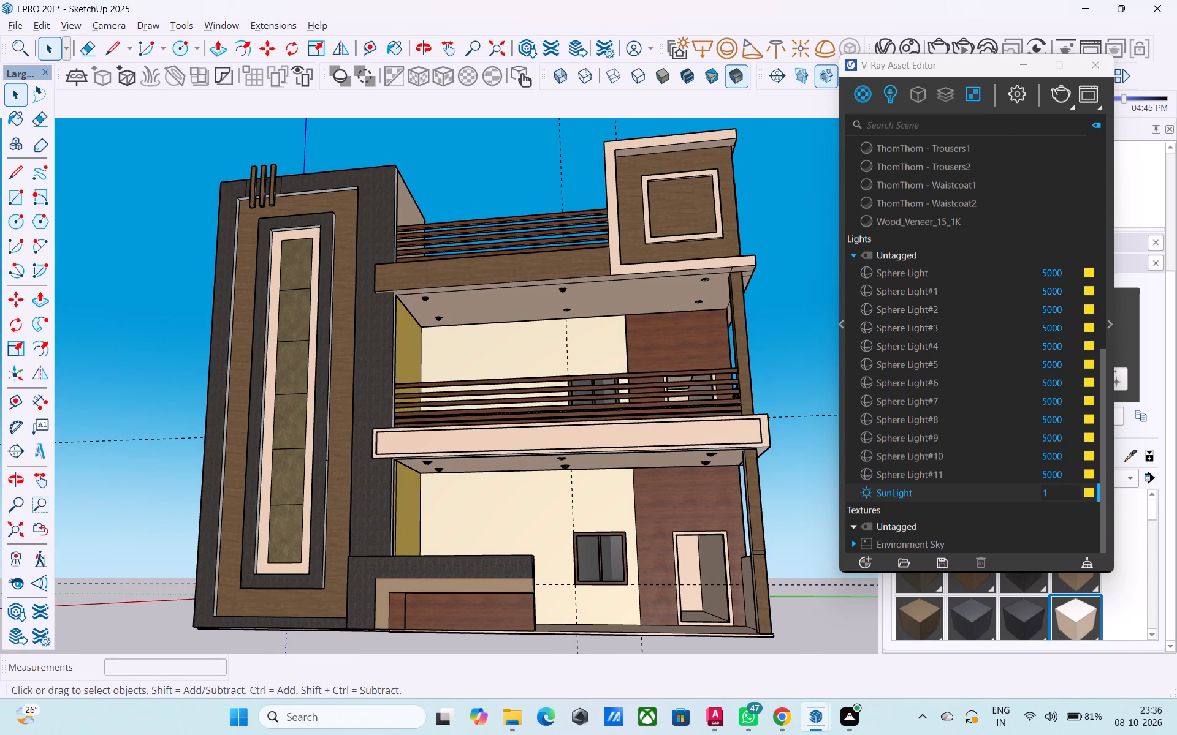
{"action": "left_click", "coordinate": [1054, 87]}
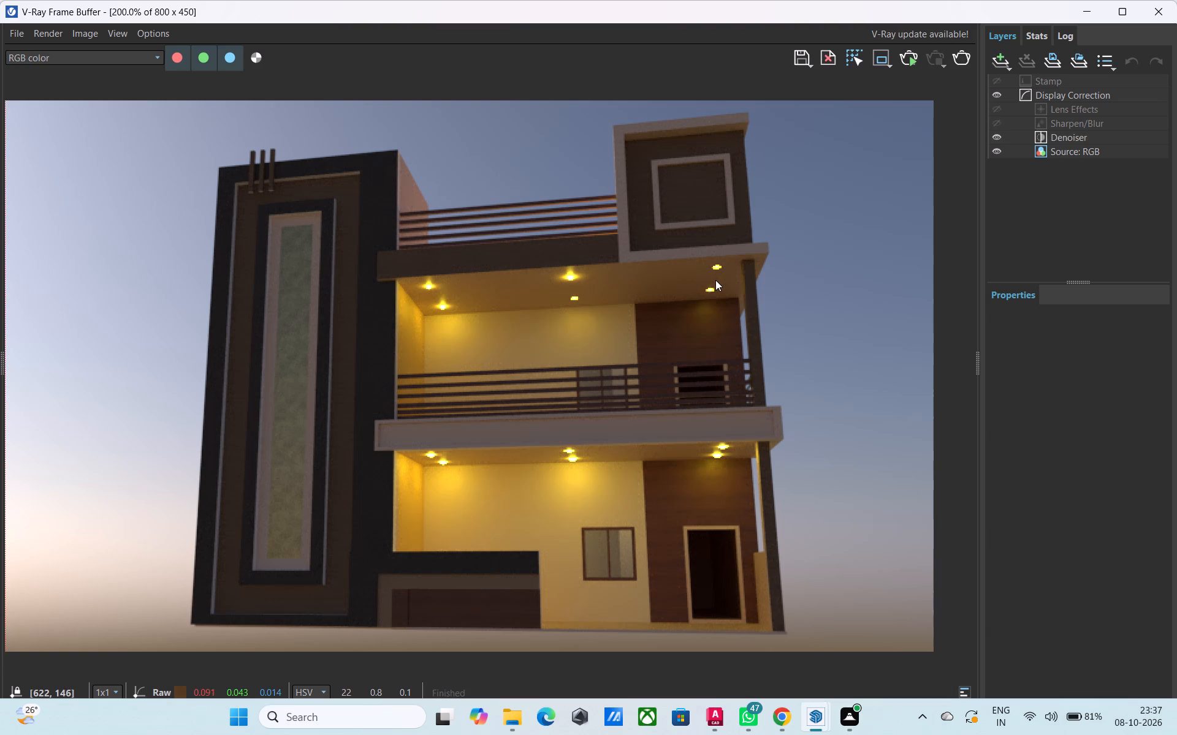
{"action": "scroll", "coordinate": [559, 330], "scroll_direction": "down", "scroll_amount": 1}
{"action": "middle_click_drag", "start_coordinate": [556, 334], "coordinate": [548, 398]}
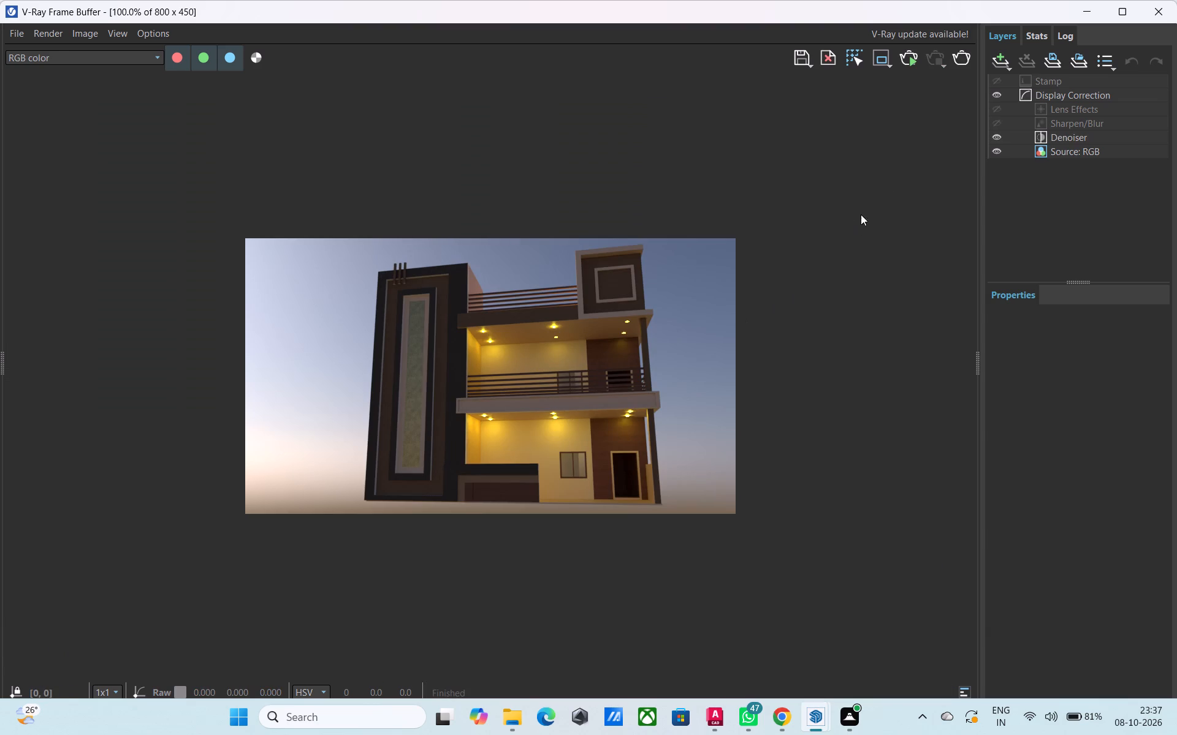
{"action": "left_click", "coordinate": [1089, 9]}
Examine the ground-floor porch and the free end of the low front wall from several angles.
{"action": "middle_click_drag", "start_coordinate": [523, 302], "coordinate": [576, 384]}
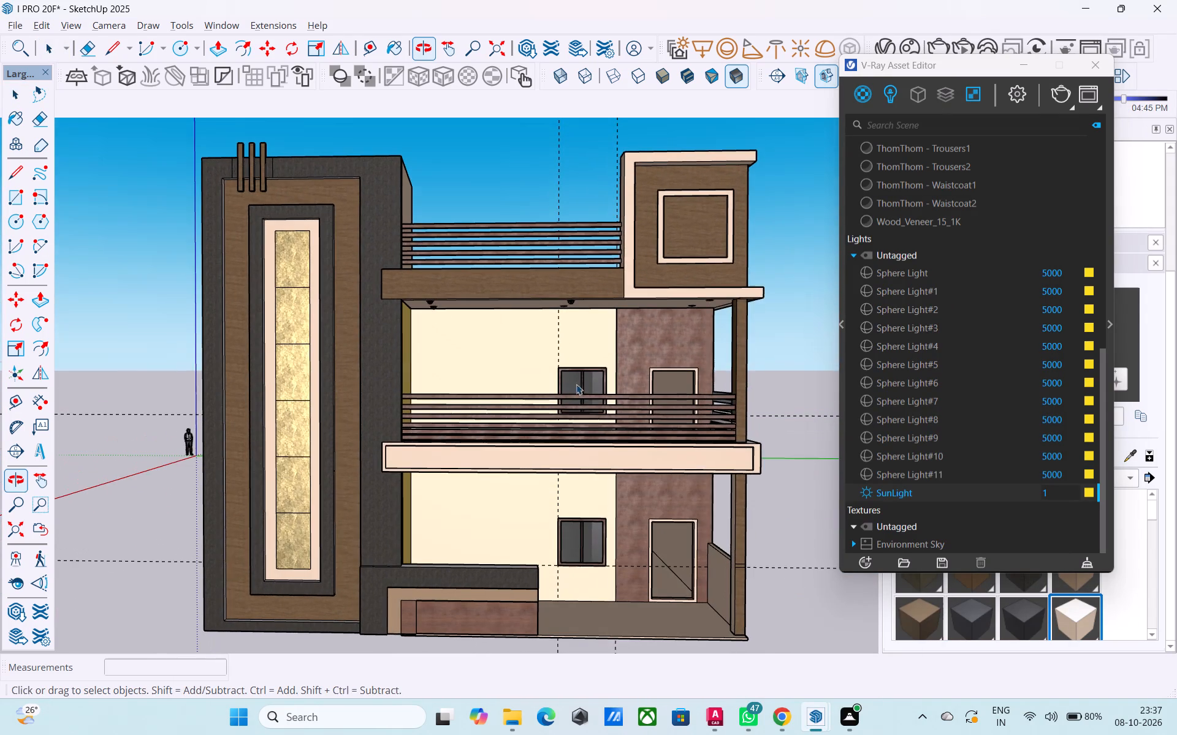
{"action": "middle_click_drag", "start_coordinate": [576, 384], "coordinate": [577, 384]}
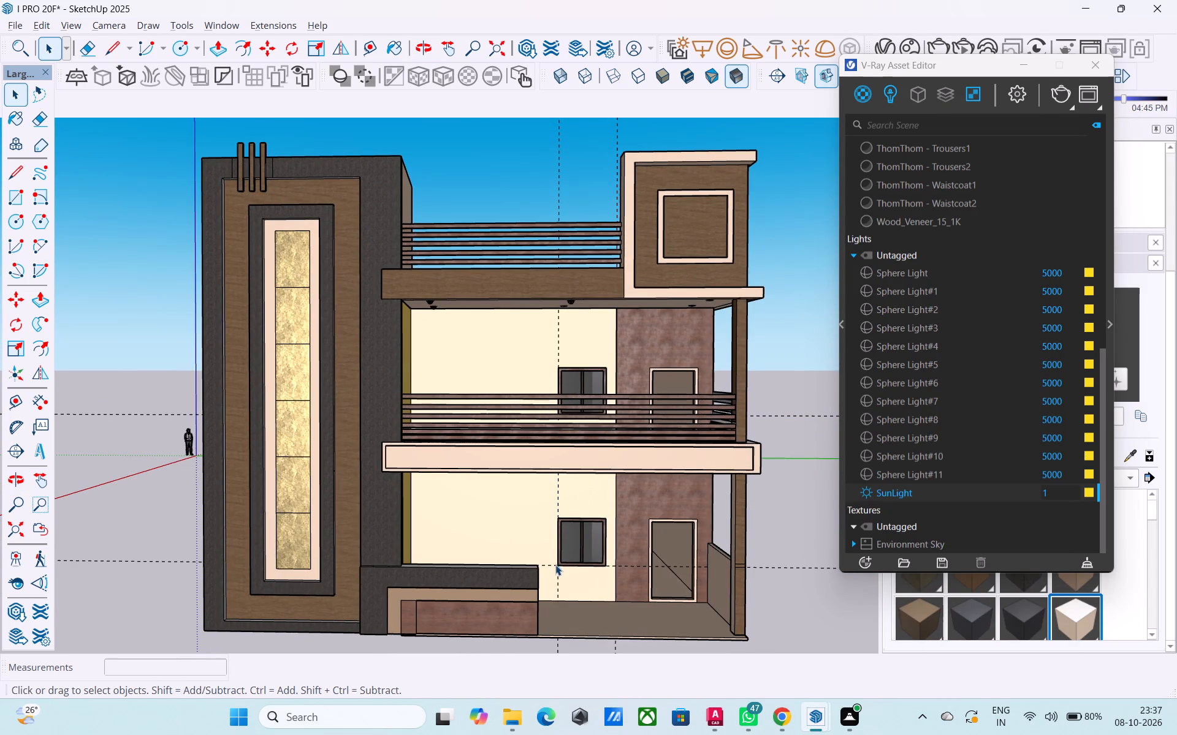
{"action": "middle_click_drag", "start_coordinate": [566, 601], "coordinate": [436, 607]}
{"action": "middle_click_drag", "start_coordinate": [463, 635], "coordinate": [471, 491]}
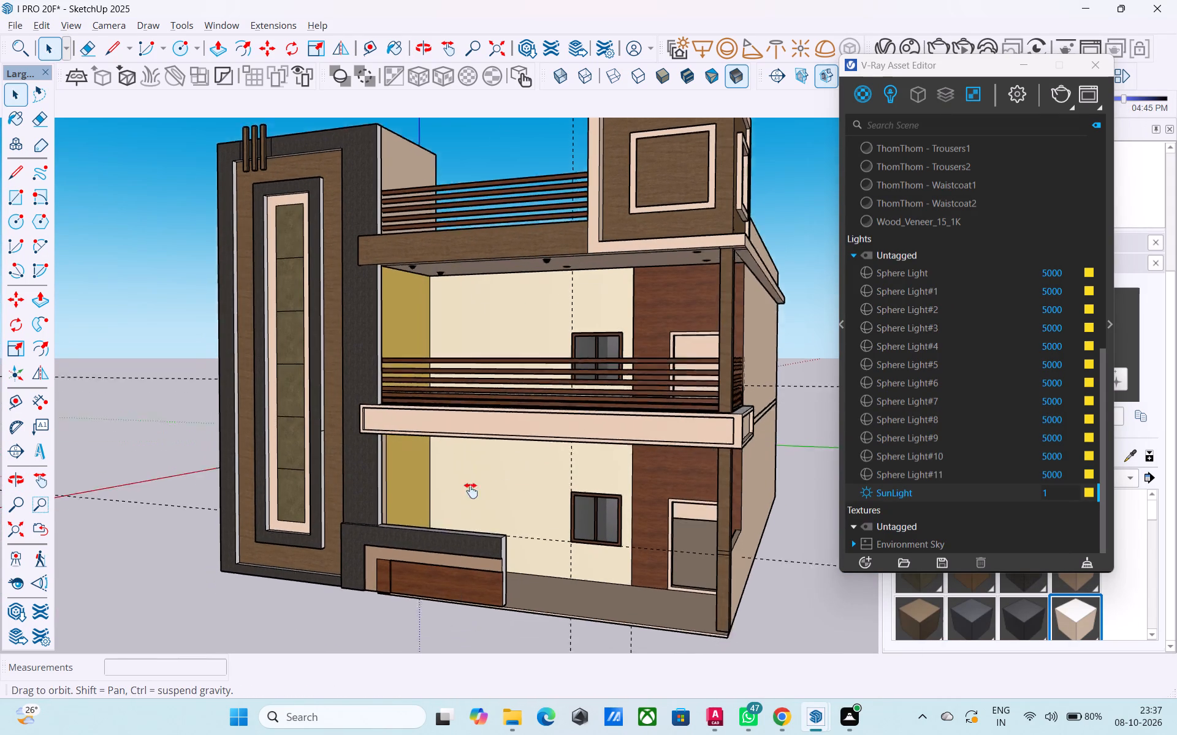
{"action": "middle_click_drag", "start_coordinate": [471, 491], "coordinate": [406, 618]}
{"action": "scroll", "coordinate": [503, 527], "scroll_direction": "up", "scroll_amount": 6}
{"action": "middle_click_drag", "start_coordinate": [505, 519], "coordinate": [320, 538]}
{"action": "middle_click_drag", "start_coordinate": [369, 496], "coordinate": [401, 537]}
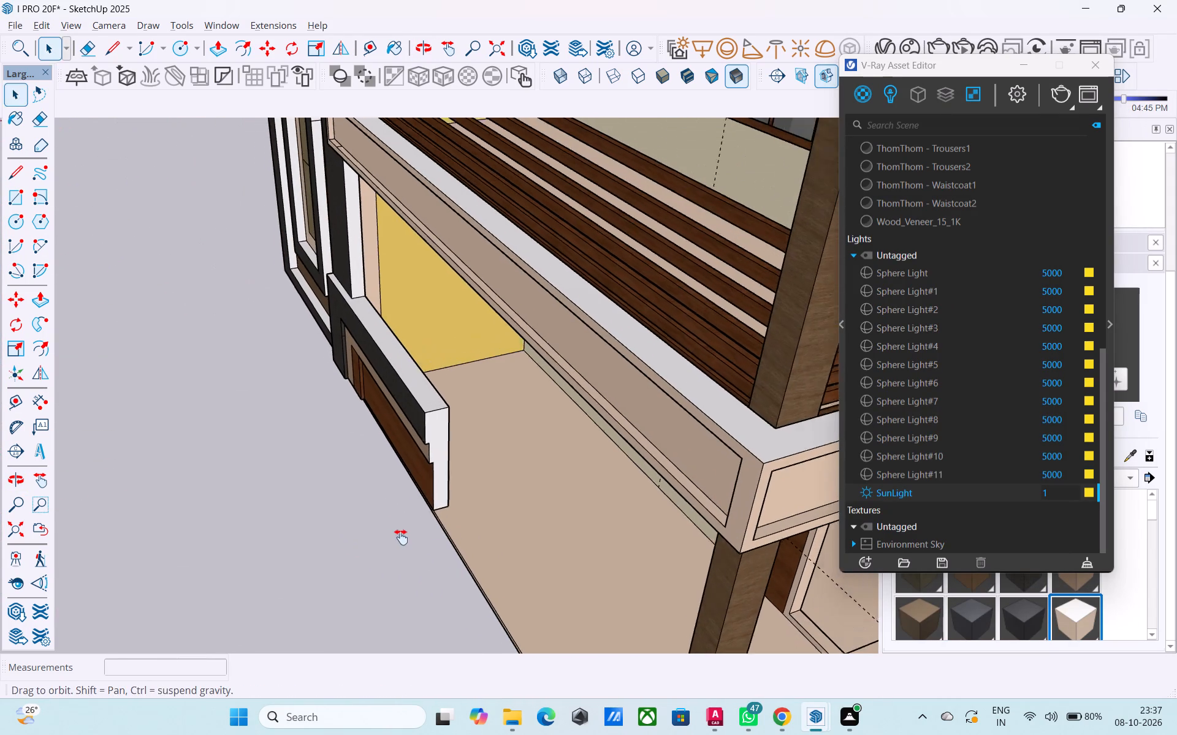
{"action": "middle_click_drag", "start_coordinate": [401, 537], "coordinate": [406, 533]}
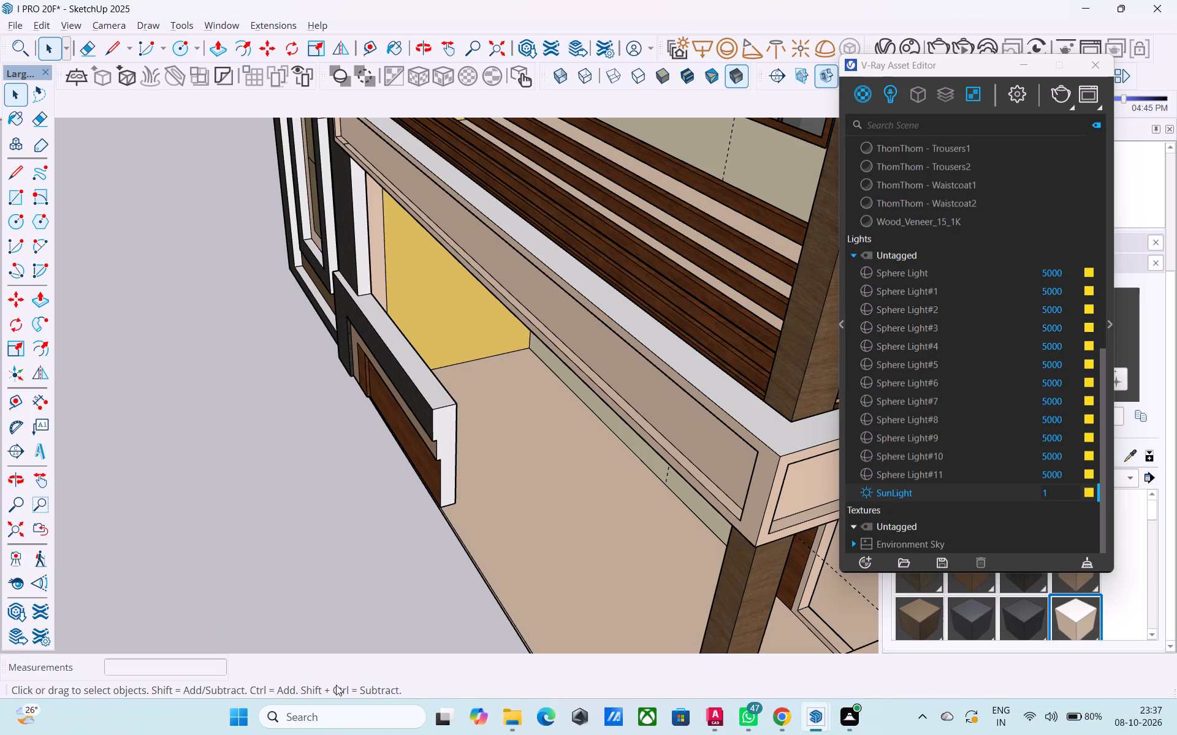
{"action": "scroll", "coordinate": [560, 496], "scroll_direction": "down", "scroll_amount": 3}
{"action": "middle_click_drag", "start_coordinate": [482, 518], "coordinate": [483, 506]}
{"action": "middle_click_drag", "start_coordinate": [474, 498], "coordinate": [848, 481]}
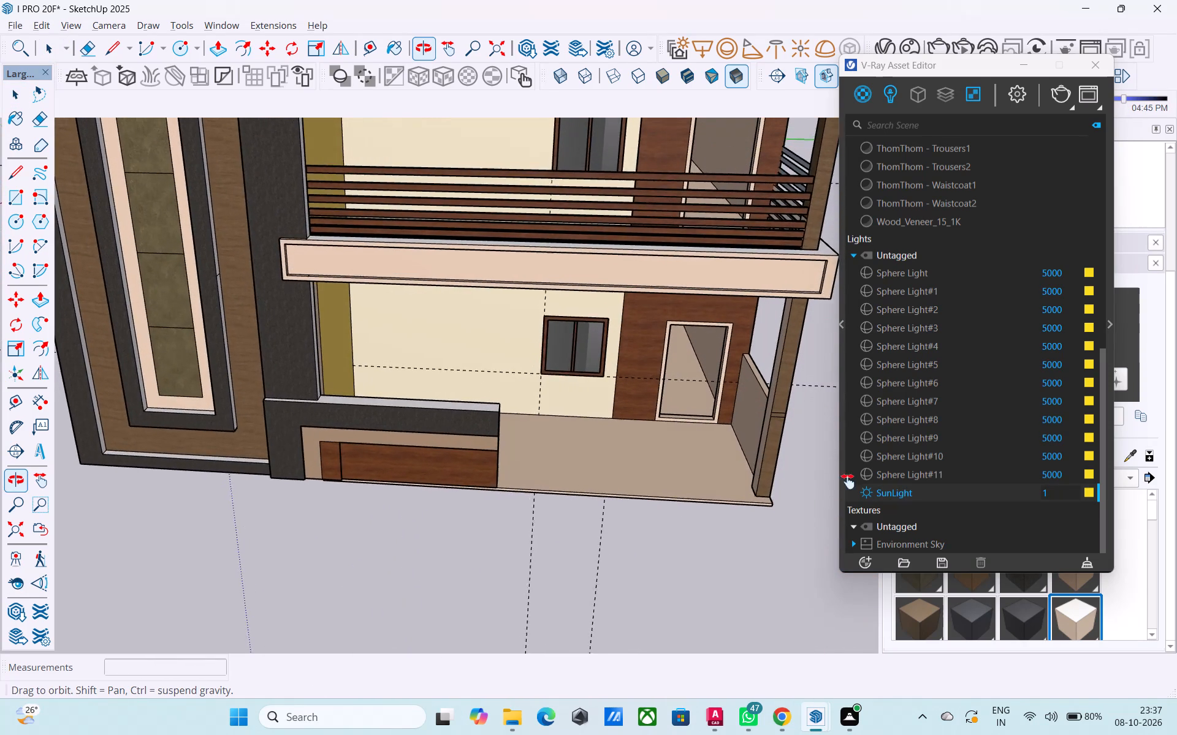
{"action": "middle_click_drag", "start_coordinate": [848, 481], "coordinate": [850, 484]}
{"action": "middle_click_drag", "start_coordinate": [568, 514], "coordinate": [610, 532], "text": "shift"}
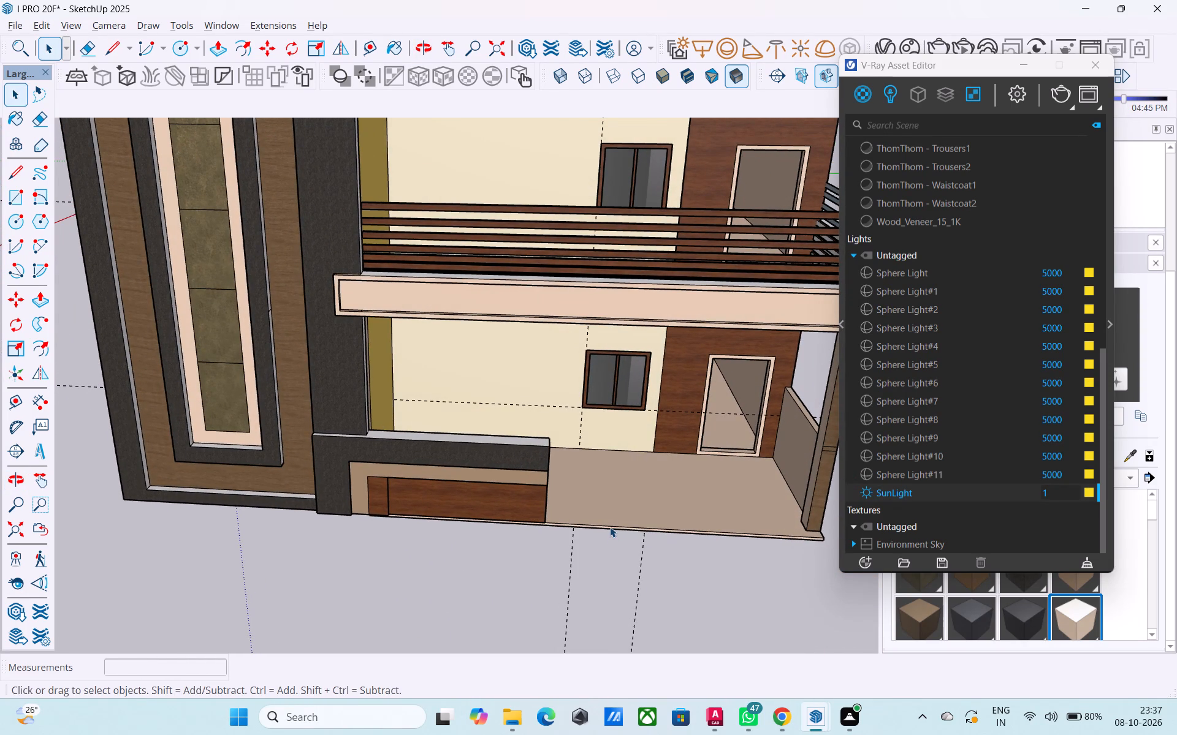
Draw a small rectangle on the porch floor against the free end of the low front wall.
{"action": "middle_click_drag", "start_coordinate": [584, 512], "coordinate": [479, 552]}
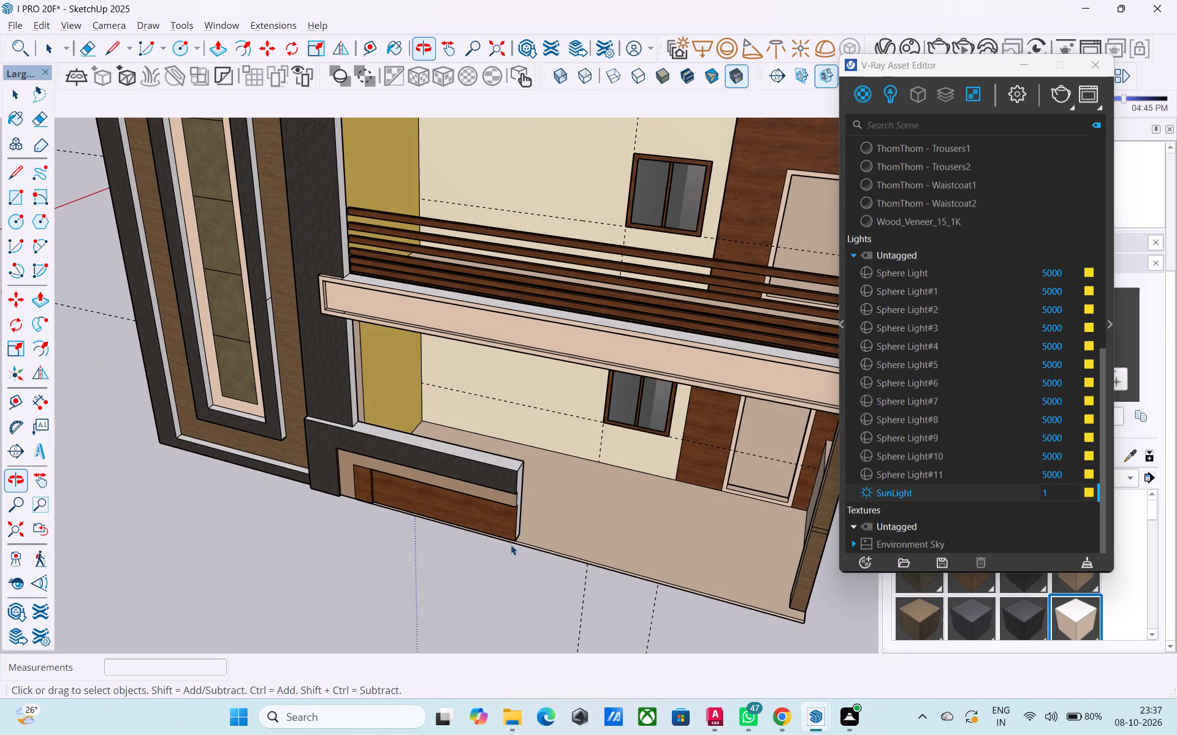
{"action": "middle_click_drag", "start_coordinate": [511, 544], "coordinate": [486, 576]}
{"action": "scroll", "coordinate": [503, 543], "scroll_direction": "up", "scroll_amount": 6}
{"action": "middle_click_drag", "start_coordinate": [510, 531], "coordinate": [435, 595]}
{"action": "scroll", "coordinate": [479, 567], "scroll_direction": "up", "scroll_amount": 1}
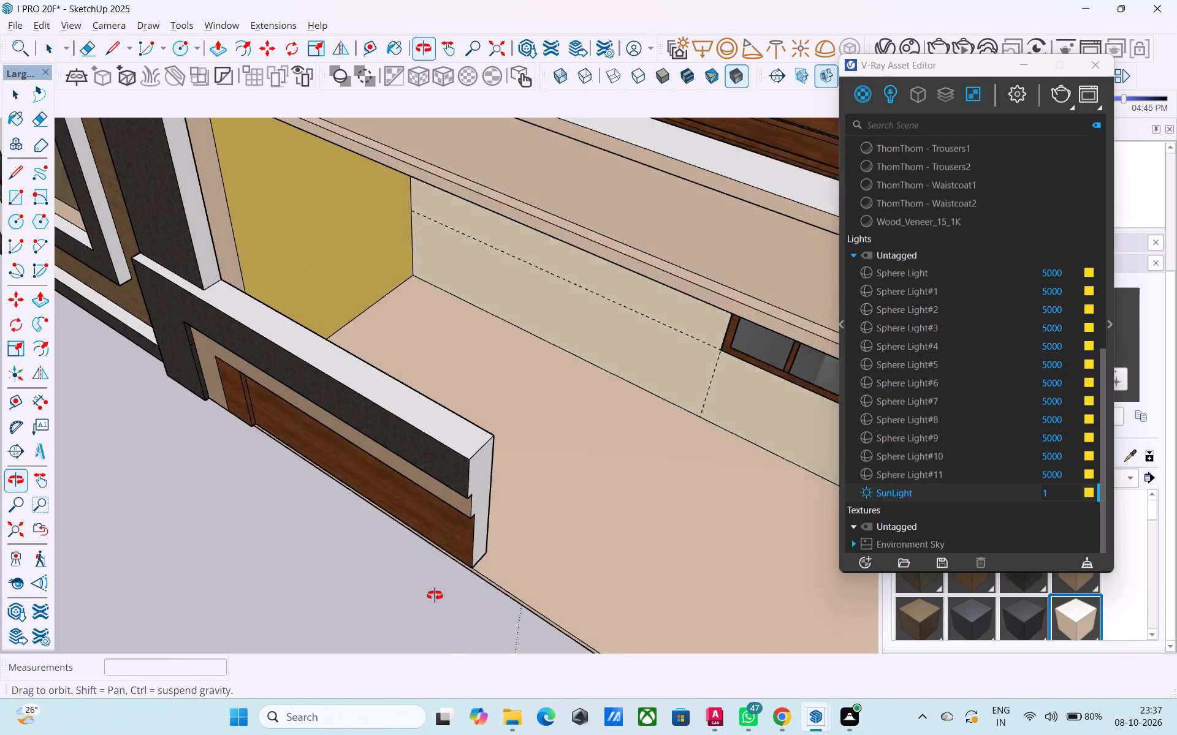
{"action": "middle_click_drag", "start_coordinate": [435, 595], "coordinate": [425, 600]}
{"action": "scroll", "coordinate": [453, 560], "scroll_direction": "up", "scroll_amount": 7}
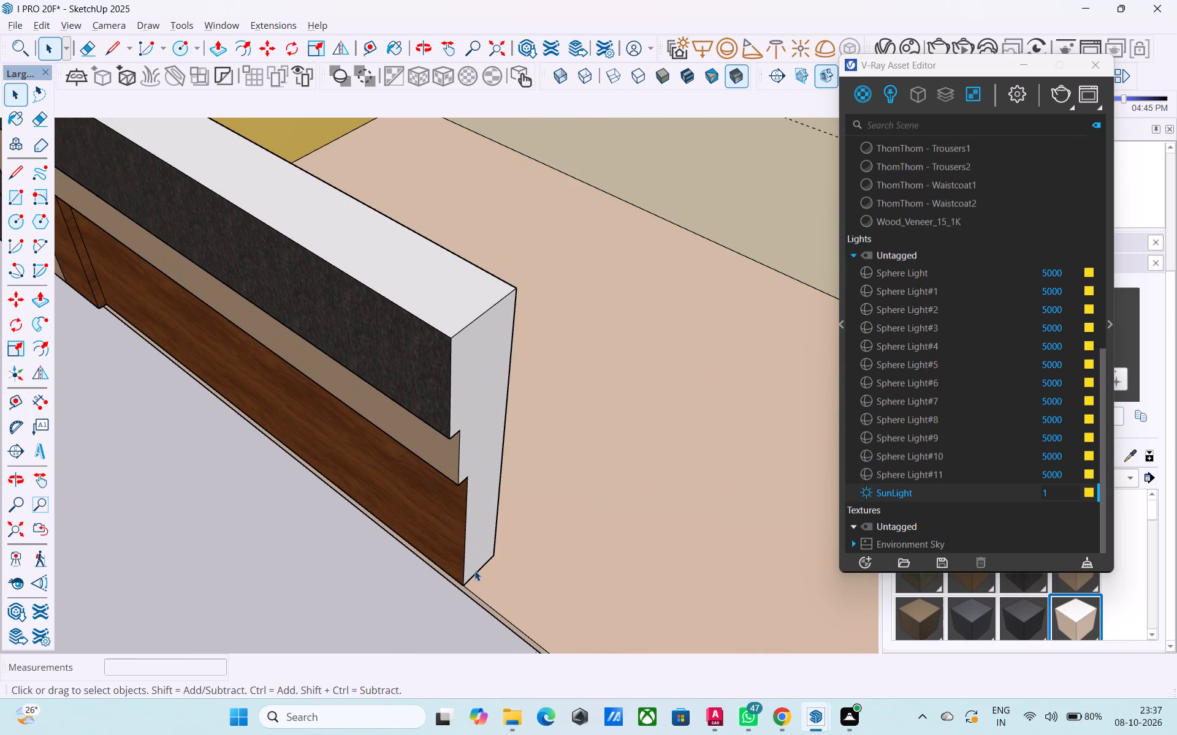
{"action": "key", "text": "r"}
{"action": "left_click", "coordinate": [463, 587]}
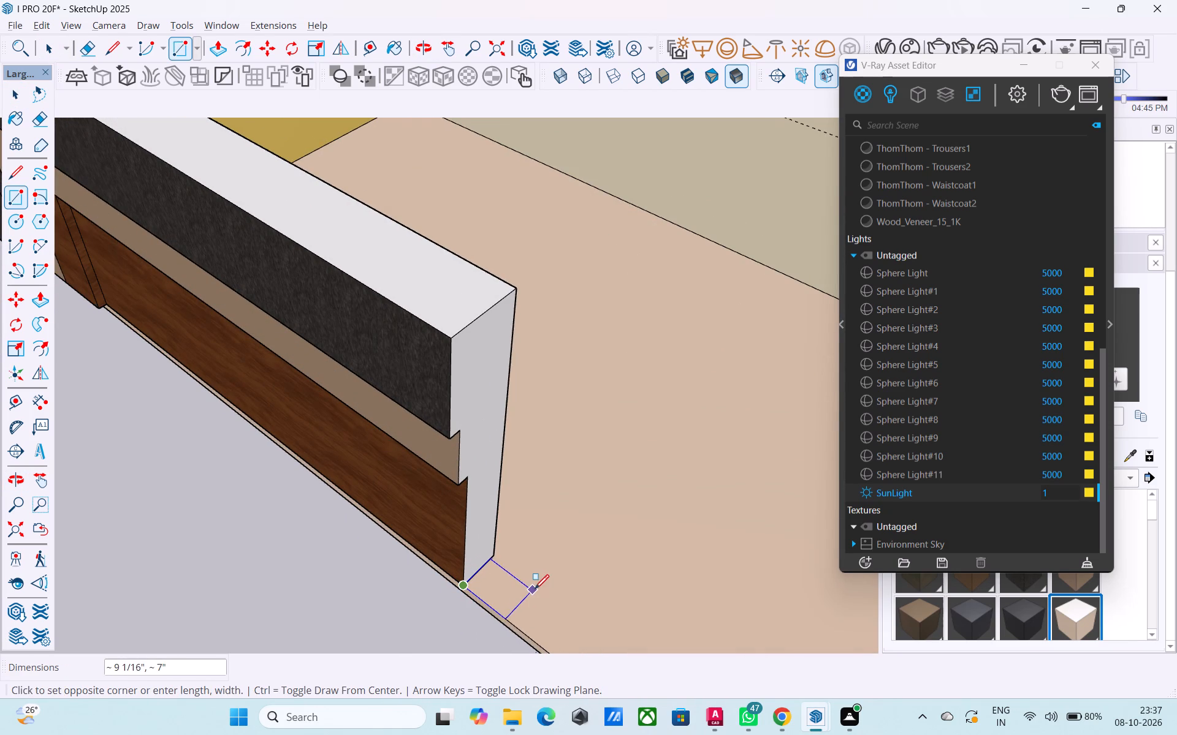
{"action": "left_click", "coordinate": [547, 590]}
{"action": "key", "text": "space"}
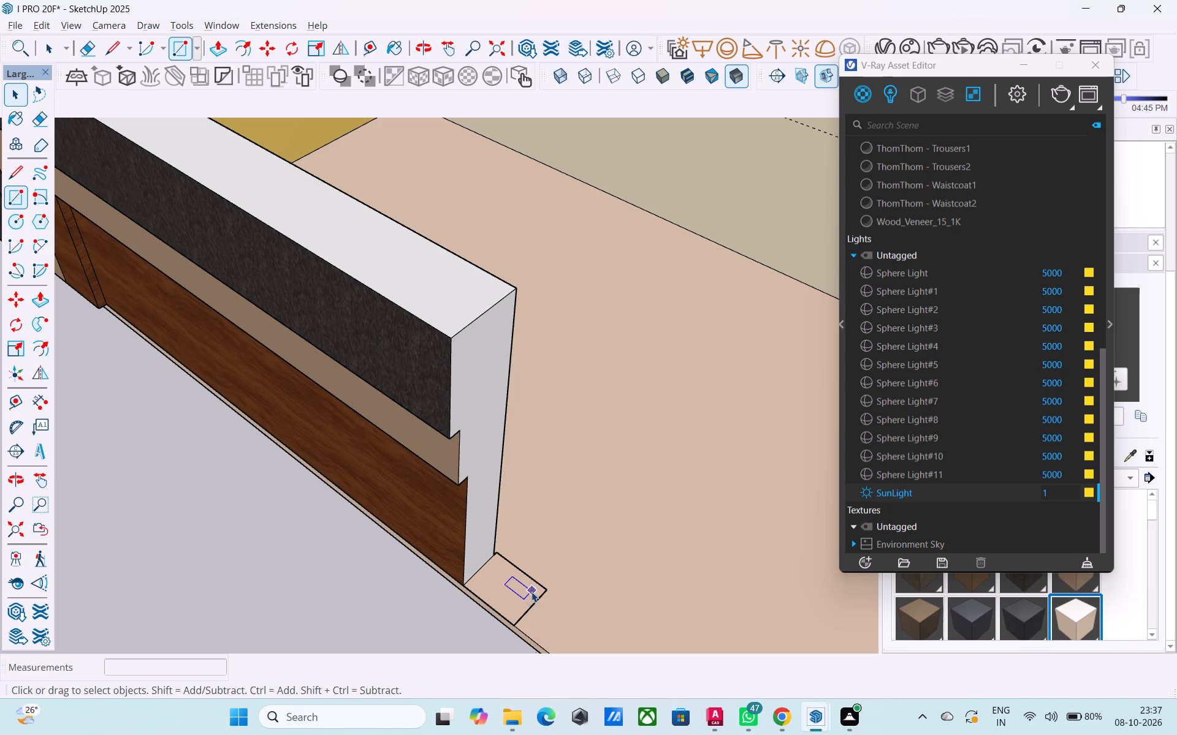
Push/Pull the rectangle at the low wall's end upward about 6' 4 5/16" to form a post.
{"action": "left_click", "coordinate": [531, 592]}
{"action": "key", "text": "p"}
{"action": "left_click", "coordinate": [528, 592]}
{"action": "scroll", "coordinate": [531, 511], "scroll_direction": "down", "scroll_amount": 4}
{"action": "middle_click_drag", "start_coordinate": [531, 512], "coordinate": [668, 533]}
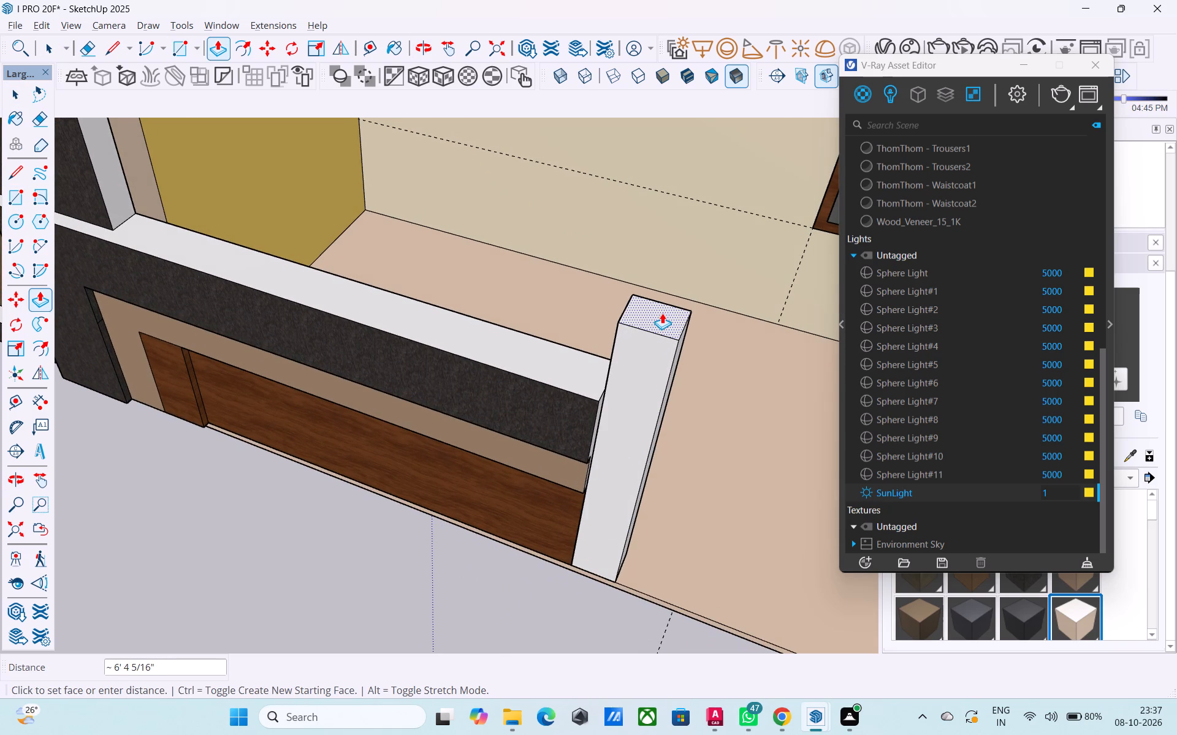
{"action": "left_click", "coordinate": [662, 313]}
{"action": "middle_click_drag", "start_coordinate": [614, 476], "coordinate": [642, 393]}
{"action": "scroll", "coordinate": [644, 391], "scroll_direction": "down", "scroll_amount": 2}
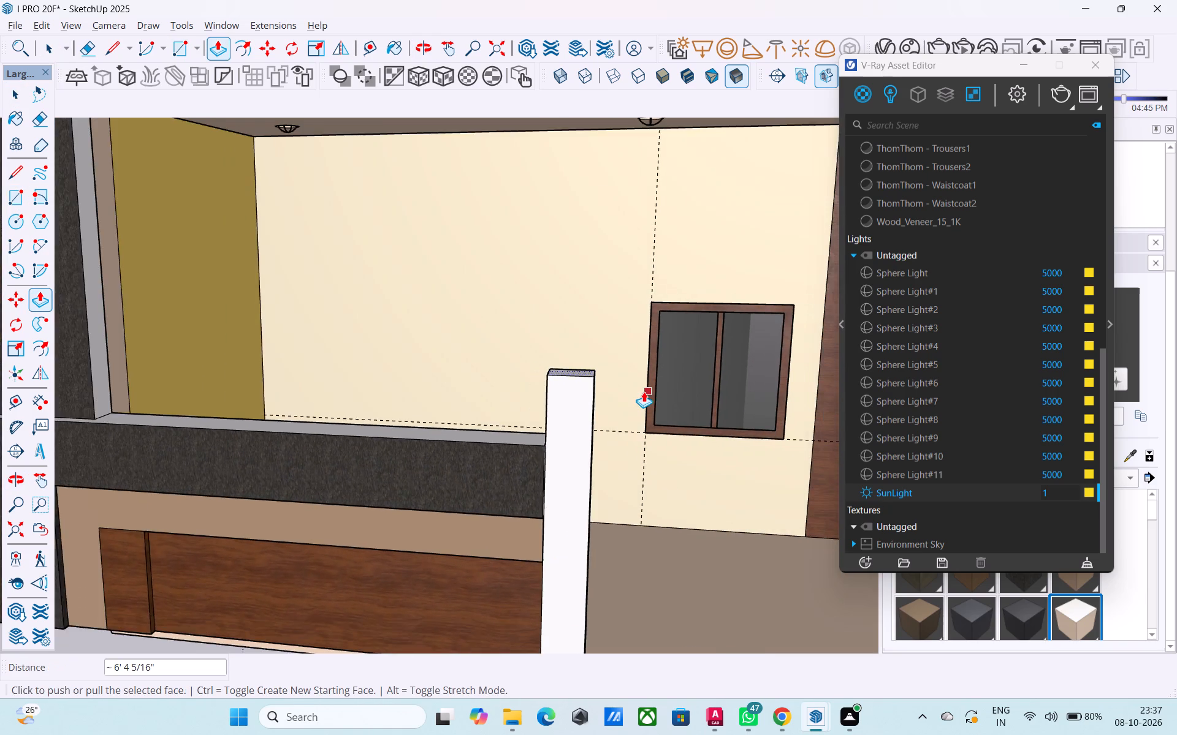
{"action": "key", "text": "space"}
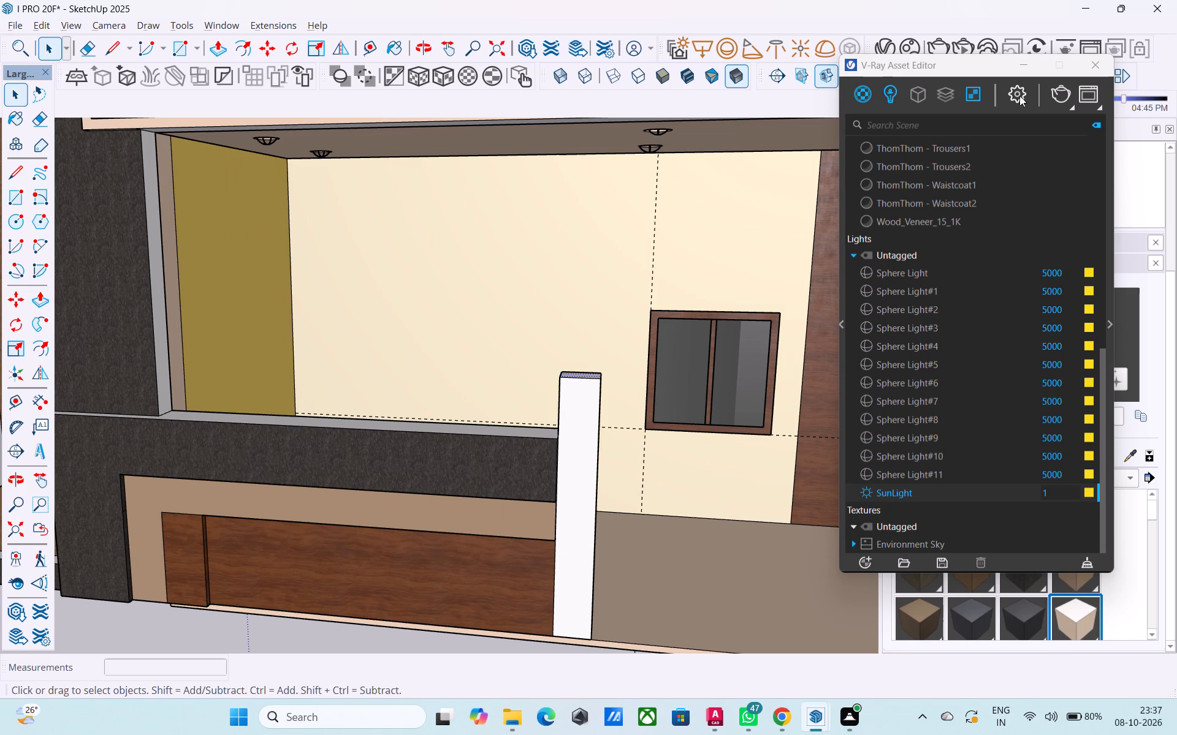
Put the V-Ray Asset Editor away and paint the new post's top and side faces with Plywood_01_1K.
{"action": "left_click", "coordinate": [1012, 63]}
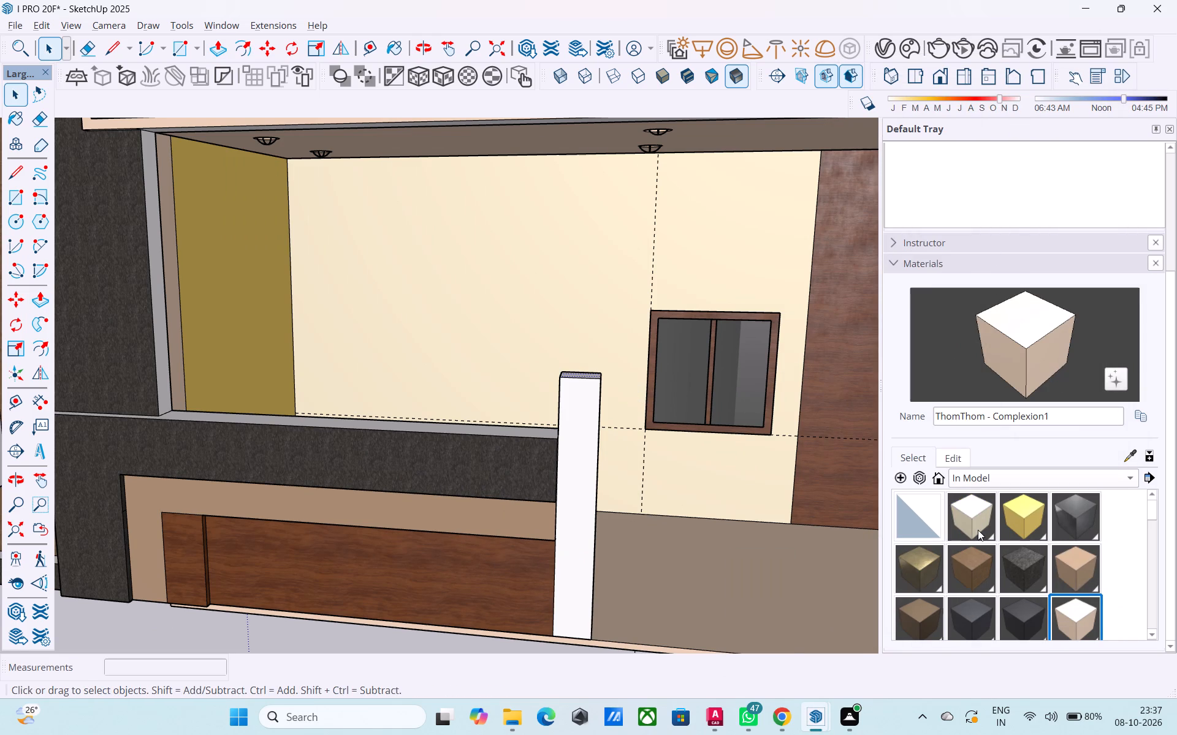
{"action": "scroll", "coordinate": [978, 530], "scroll_direction": "down", "scroll_amount": 4}
{"action": "scroll", "coordinate": [950, 538], "scroll_direction": "up", "scroll_amount": 4}
{"action": "left_click", "coordinate": [914, 622]}
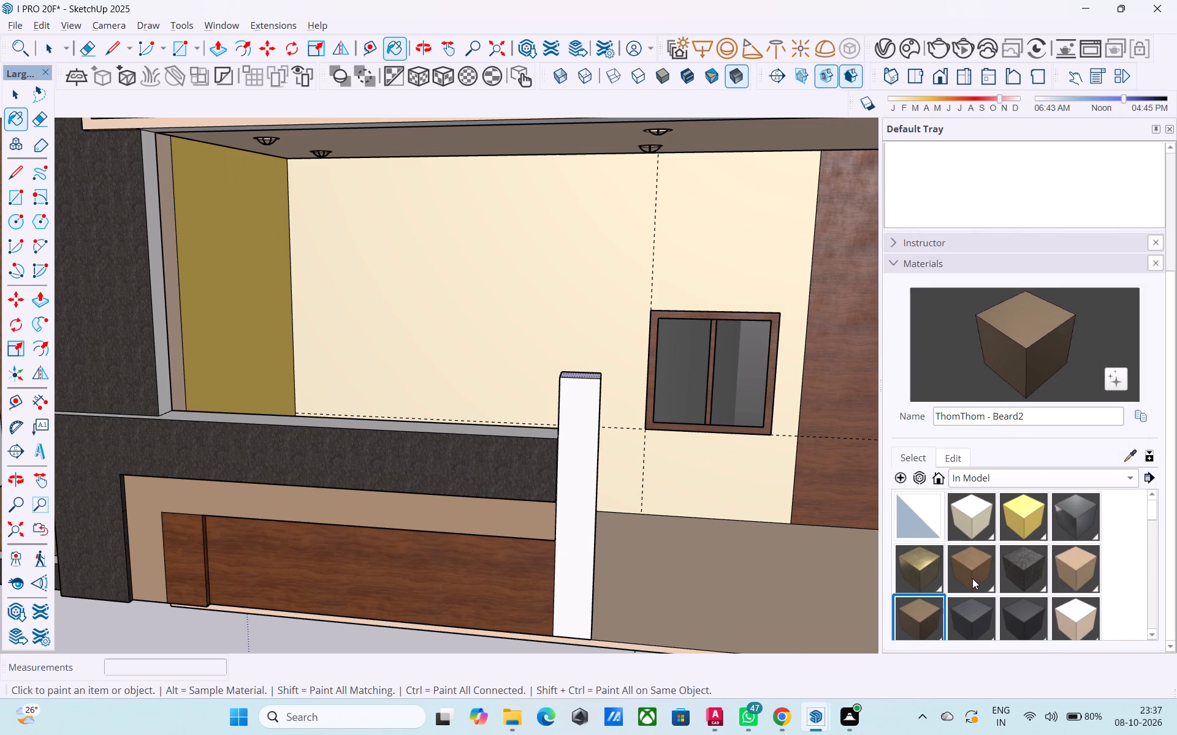
{"action": "left_click", "coordinate": [975, 580]}
{"action": "left_click", "coordinate": [569, 437]}
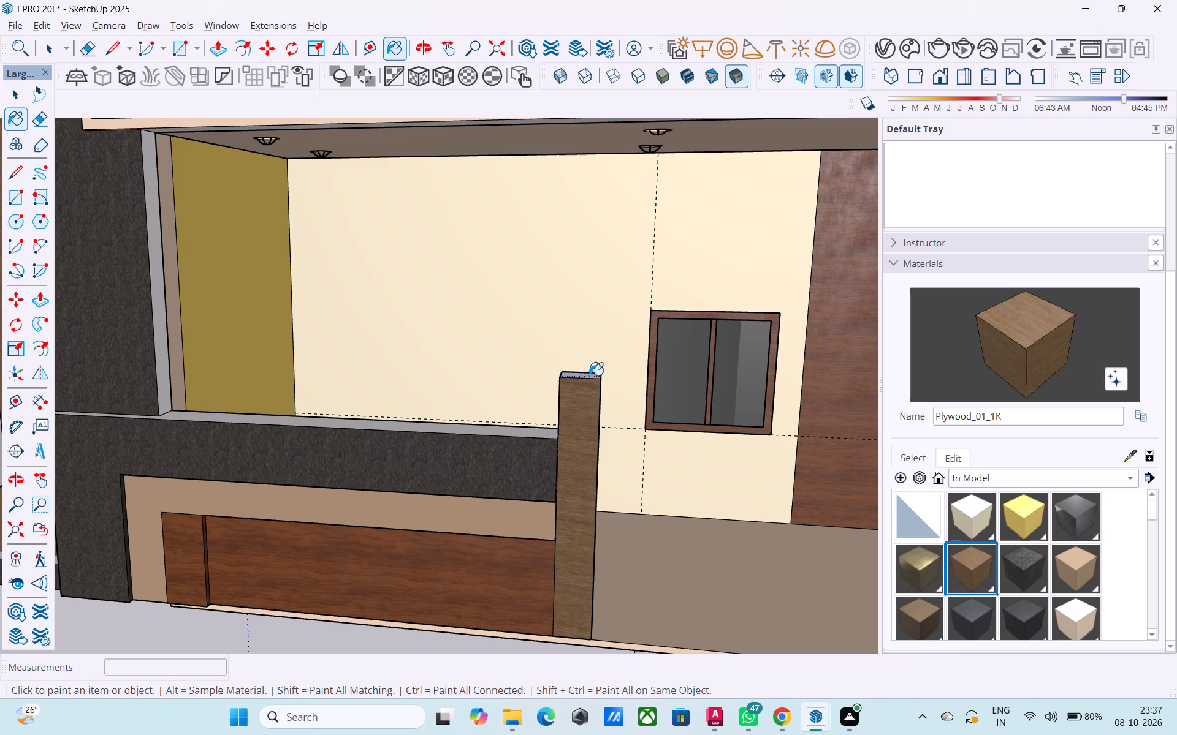
{"action": "left_click", "coordinate": [589, 375]}
{"action": "middle_click_drag", "start_coordinate": [646, 403], "coordinate": [516, 403]}
{"action": "left_click", "coordinate": [497, 420]}
{"action": "middle_click_drag", "start_coordinate": [433, 418], "coordinate": [525, 434]}
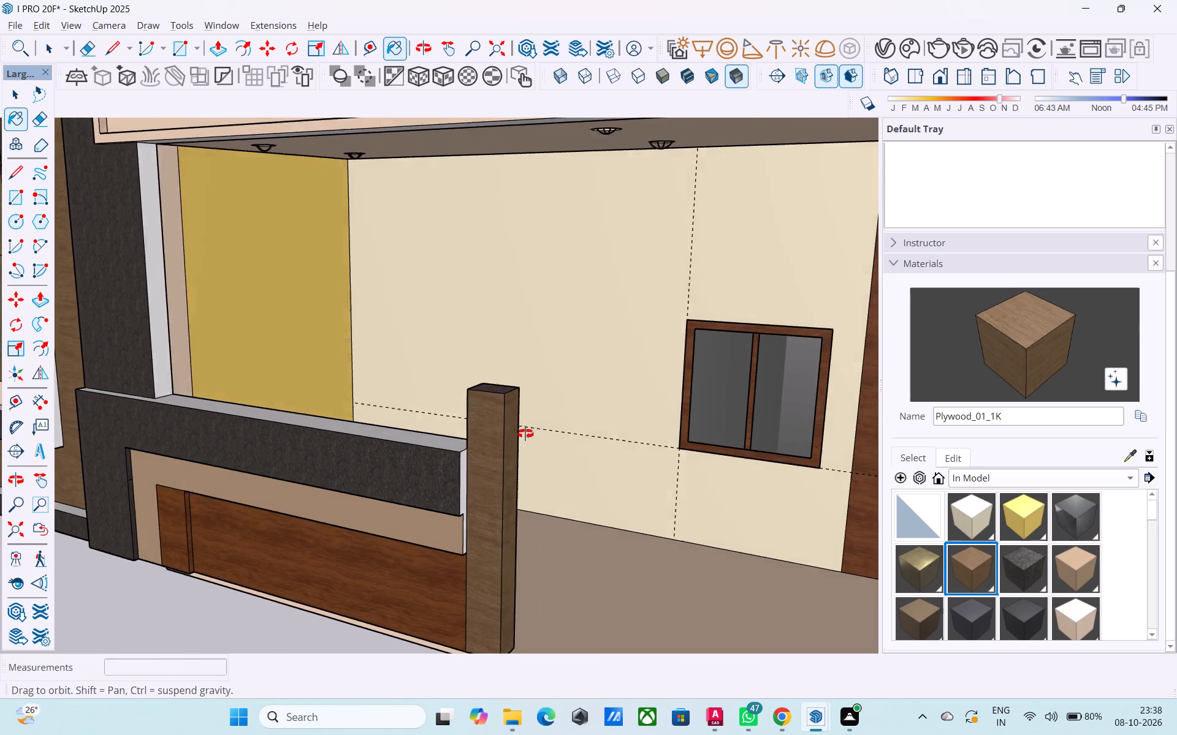
{"action": "middle_click_drag", "start_coordinate": [525, 434], "coordinate": [830, 431]}
{"action": "left_click", "coordinate": [714, 373]}
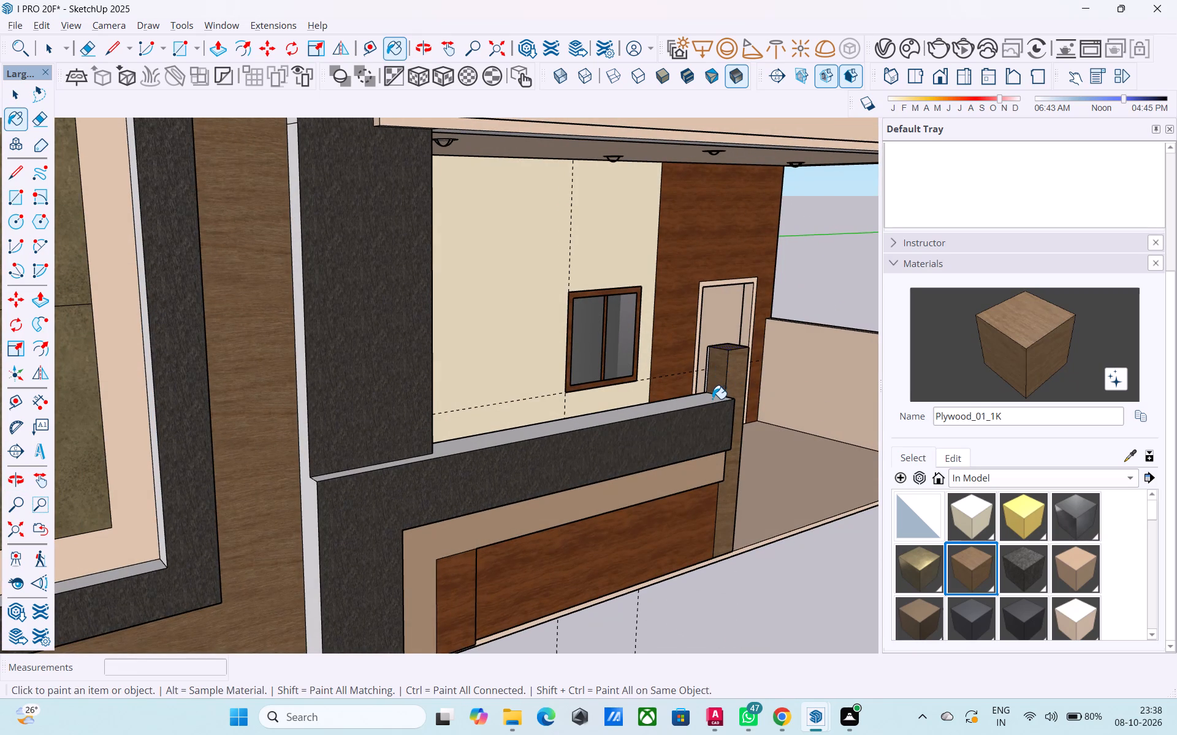
Draw a rectangle 8" by about 1' 6 9/16" on the porch floor's outer front corner, beside the wooden column.
{"action": "middle_click_drag", "start_coordinate": [712, 399], "coordinate": [627, 388]}
{"action": "scroll", "coordinate": [578, 375], "scroll_direction": "down", "scroll_amount": 6}
{"action": "middle_click_drag", "start_coordinate": [679, 403], "coordinate": [624, 394]}
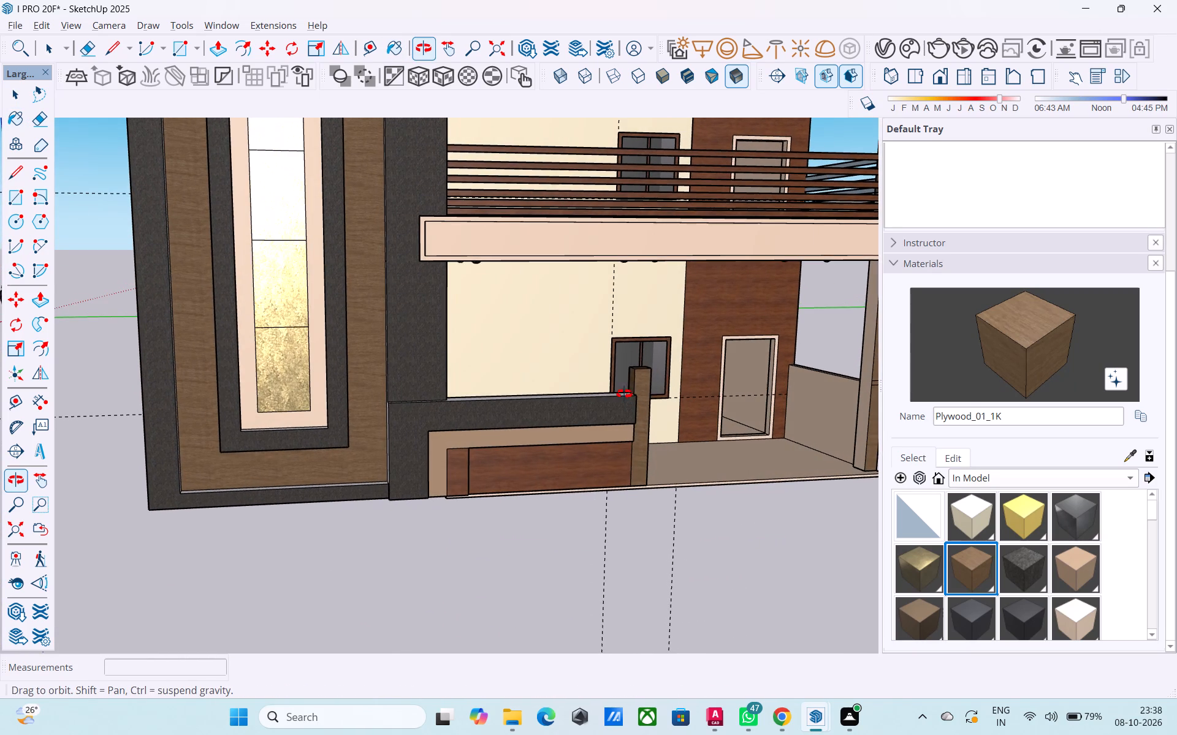
{"action": "middle_click_drag", "start_coordinate": [624, 394], "coordinate": [623, 394]}
{"action": "middle_click_drag", "start_coordinate": [784, 415], "coordinate": [481, 439]}
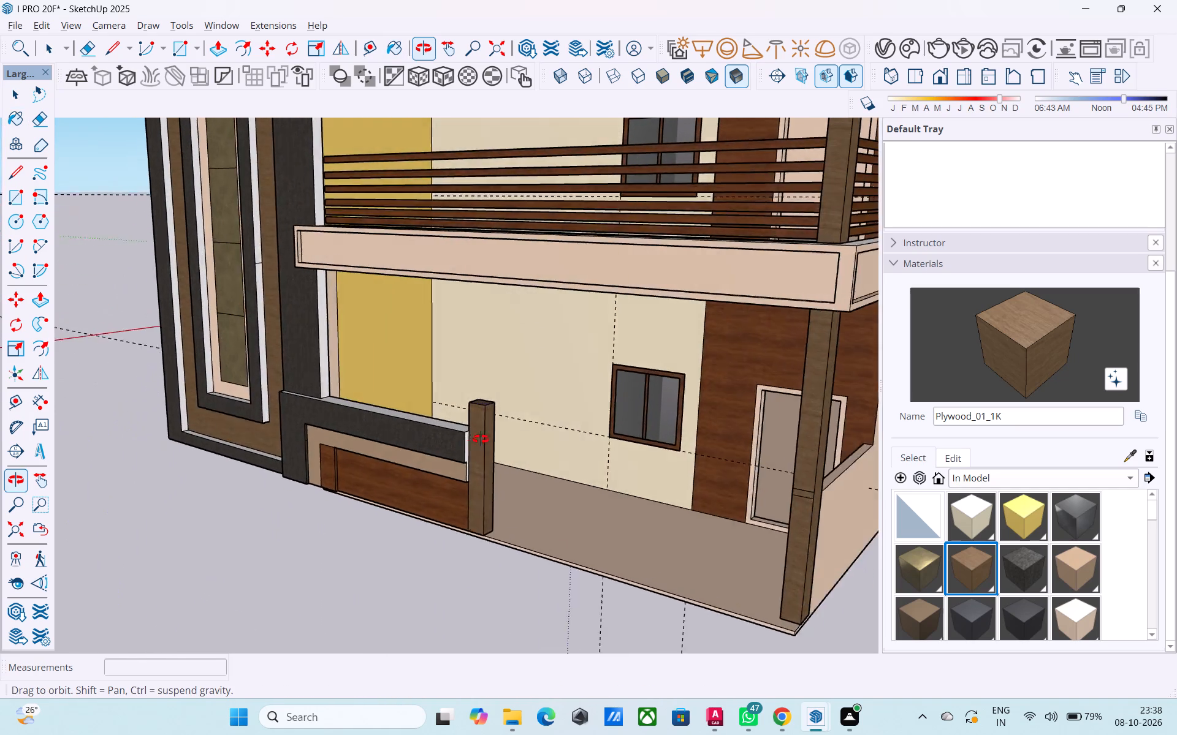
{"action": "middle_click_drag", "start_coordinate": [481, 439], "coordinate": [424, 441]}
{"action": "scroll", "coordinate": [537, 505], "scroll_direction": "down", "scroll_amount": 1}
{"action": "middle_click_drag", "start_coordinate": [646, 613], "coordinate": [585, 608]}
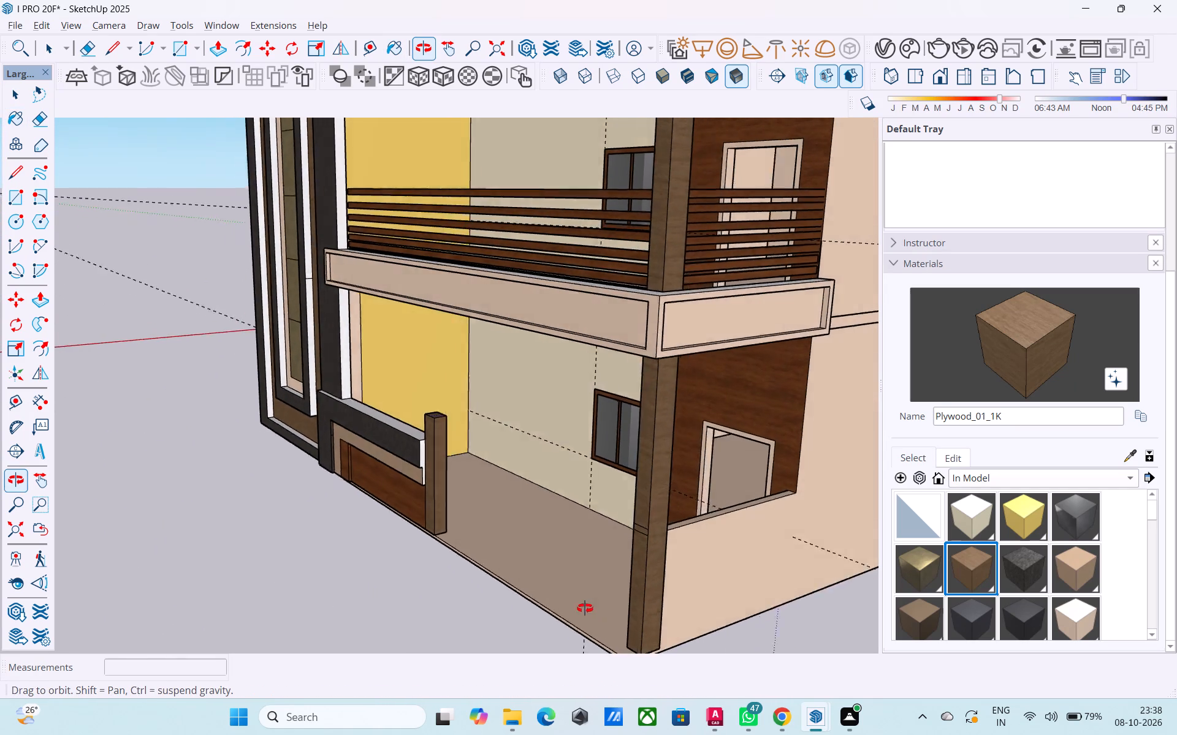
{"action": "middle_click_drag", "start_coordinate": [585, 608], "coordinate": [465, 573]}
{"action": "scroll", "coordinate": [459, 569], "scroll_direction": "down", "scroll_amount": 2}
{"action": "middle_click_drag", "start_coordinate": [459, 573], "coordinate": [455, 620]}
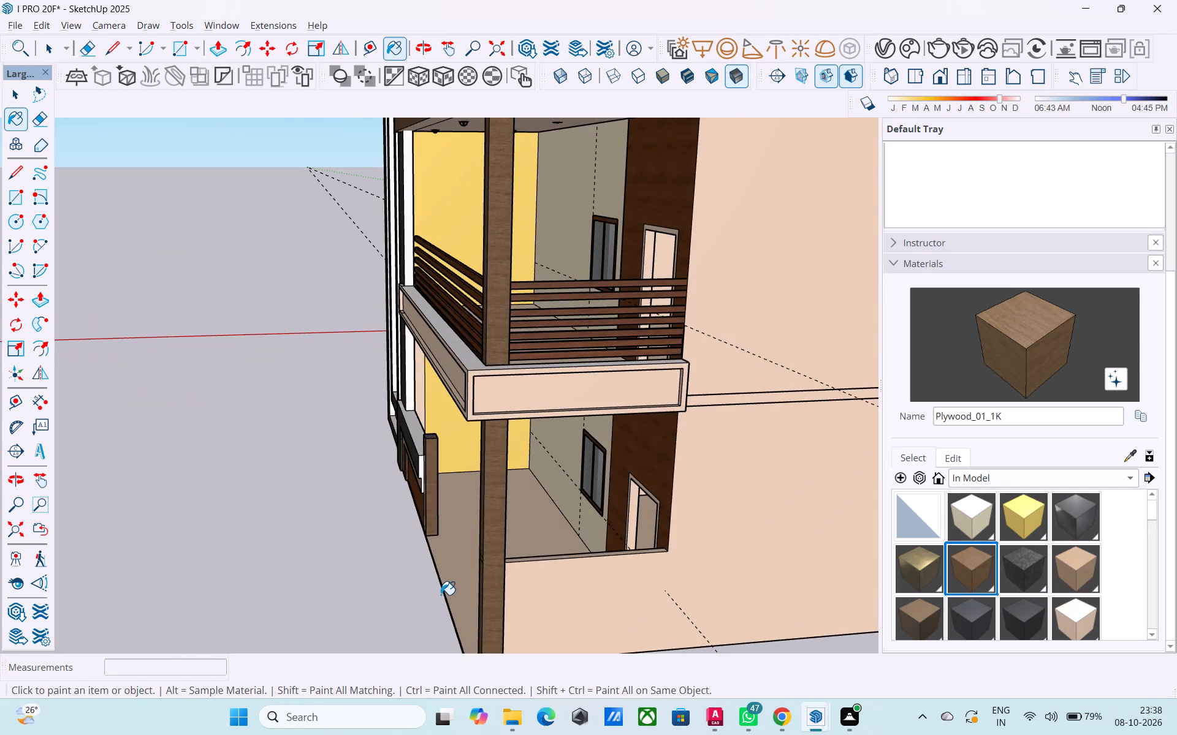
{"action": "middle_click_drag", "start_coordinate": [440, 593], "coordinate": [413, 554]}
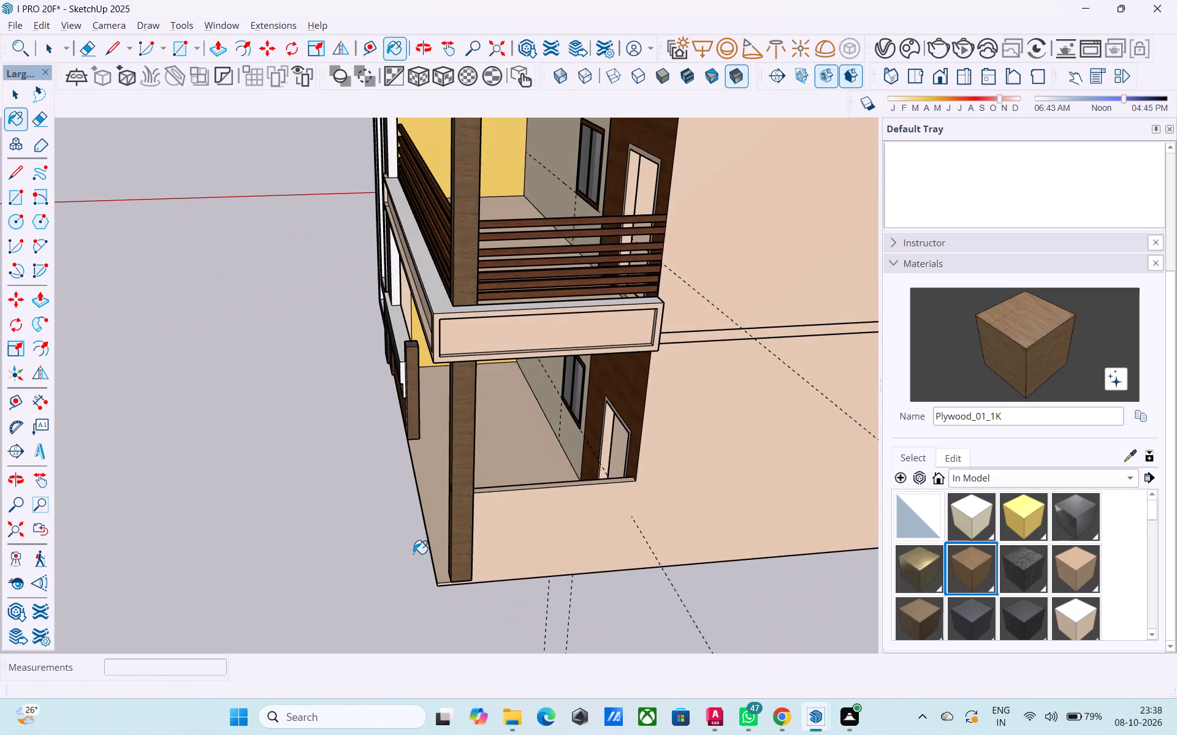
{"action": "key", "text": "r"}
{"action": "scroll", "coordinate": [422, 559], "scroll_direction": "up", "scroll_amount": 3}
{"action": "left_click", "coordinate": [440, 565]}
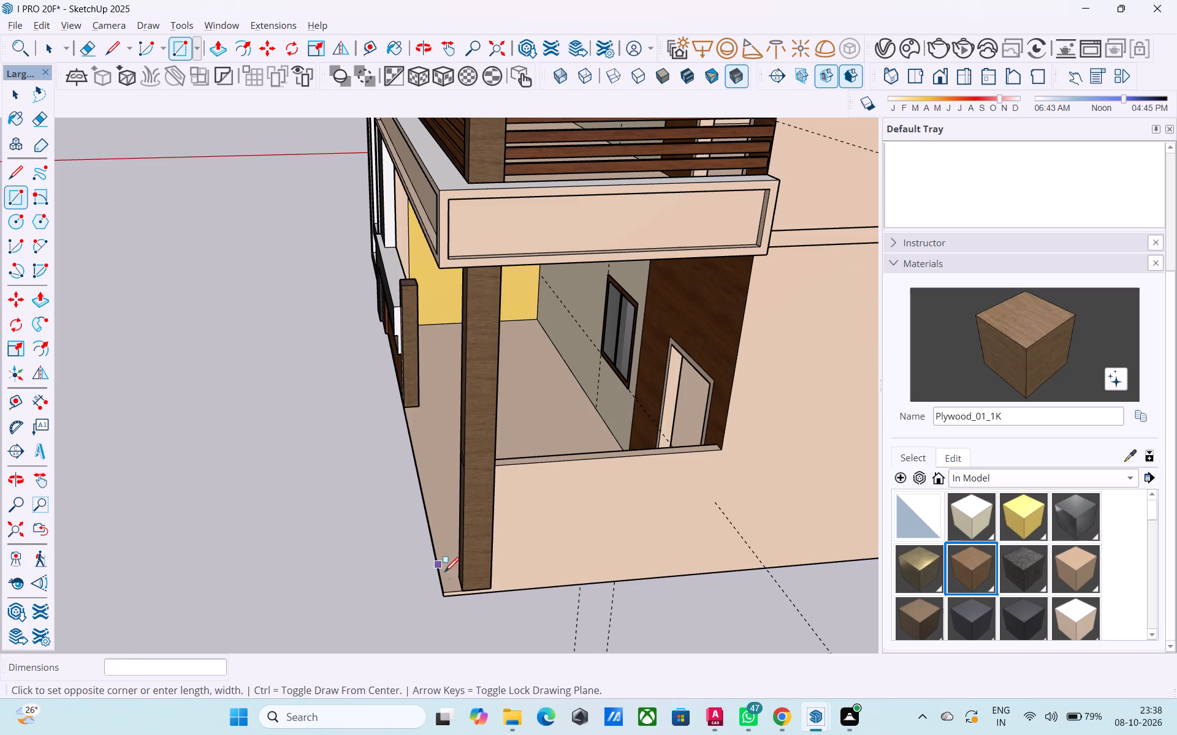
{"action": "left_click", "coordinate": [465, 594]}
{"action": "key", "text": "space"}
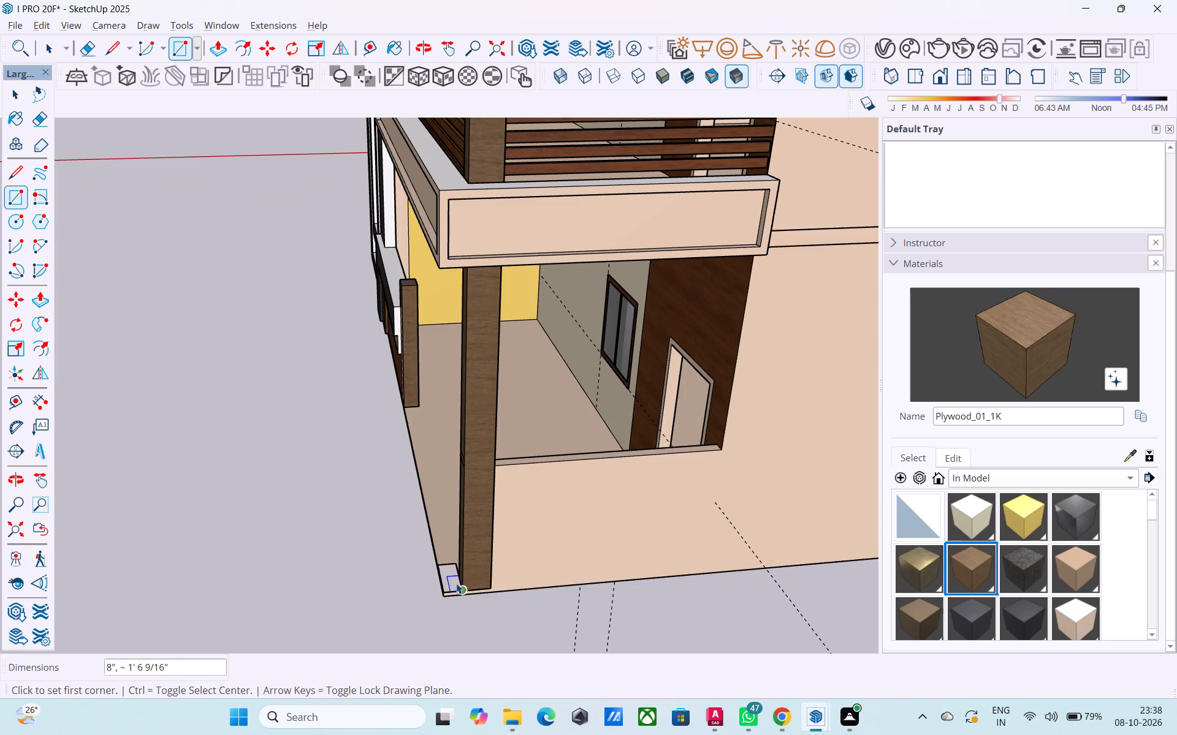
Push/Pull the rectangle at the porch's outer corner up about 6' 4 5/16", matching the height of the low wall's post.
{"action": "left_click", "coordinate": [456, 583]}
{"action": "key", "text": "p"}
{"action": "left_click", "coordinate": [453, 574]}
{"action": "scroll", "coordinate": [457, 458], "scroll_direction": "down", "scroll_amount": 1}
{"action": "middle_click_drag", "start_coordinate": [459, 458], "coordinate": [856, 400]}
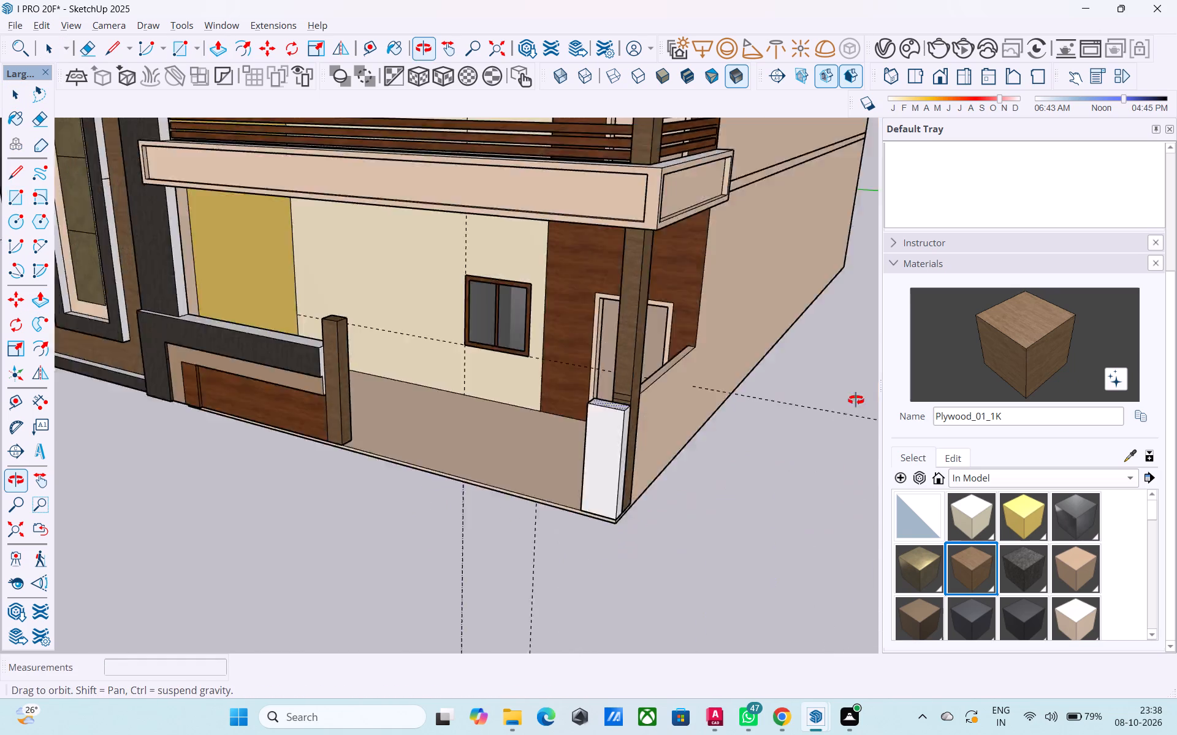
{"action": "middle_click_drag", "start_coordinate": [856, 400], "coordinate": [885, 392]}
{"action": "middle_click_drag", "start_coordinate": [406, 335], "coordinate": [401, 442]}
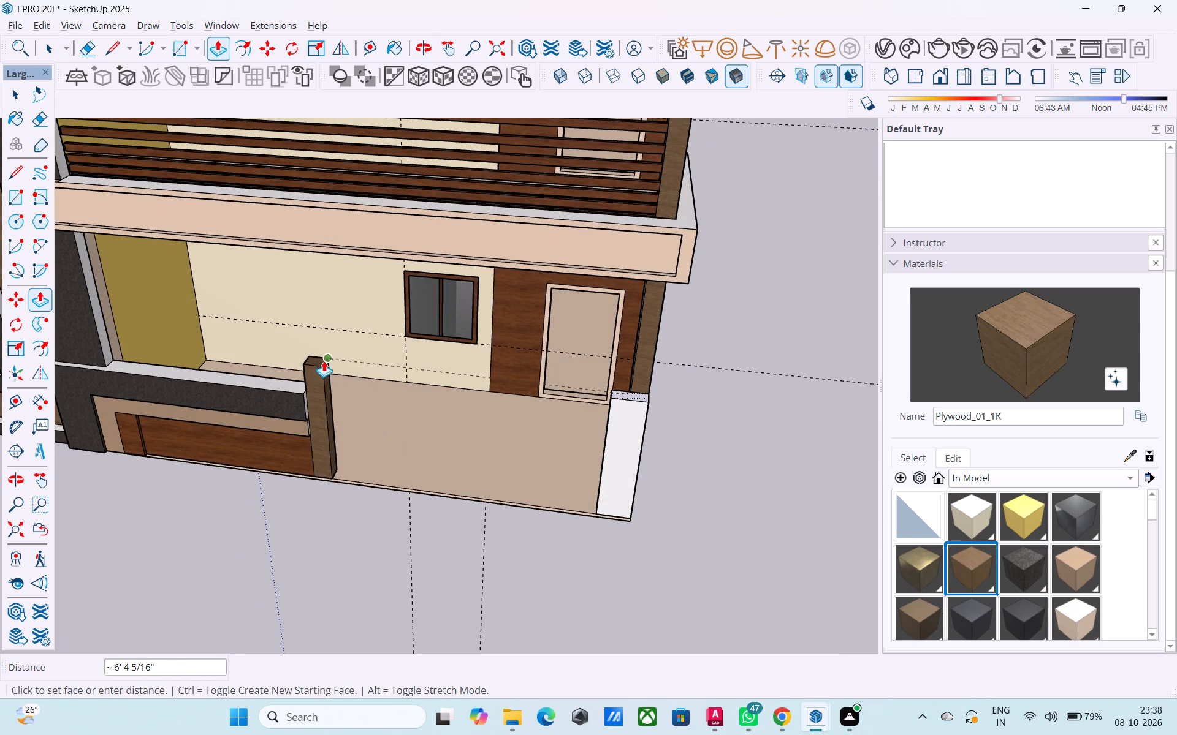
{"action": "left_click", "coordinate": [320, 355]}
{"action": "key", "text": "space"}
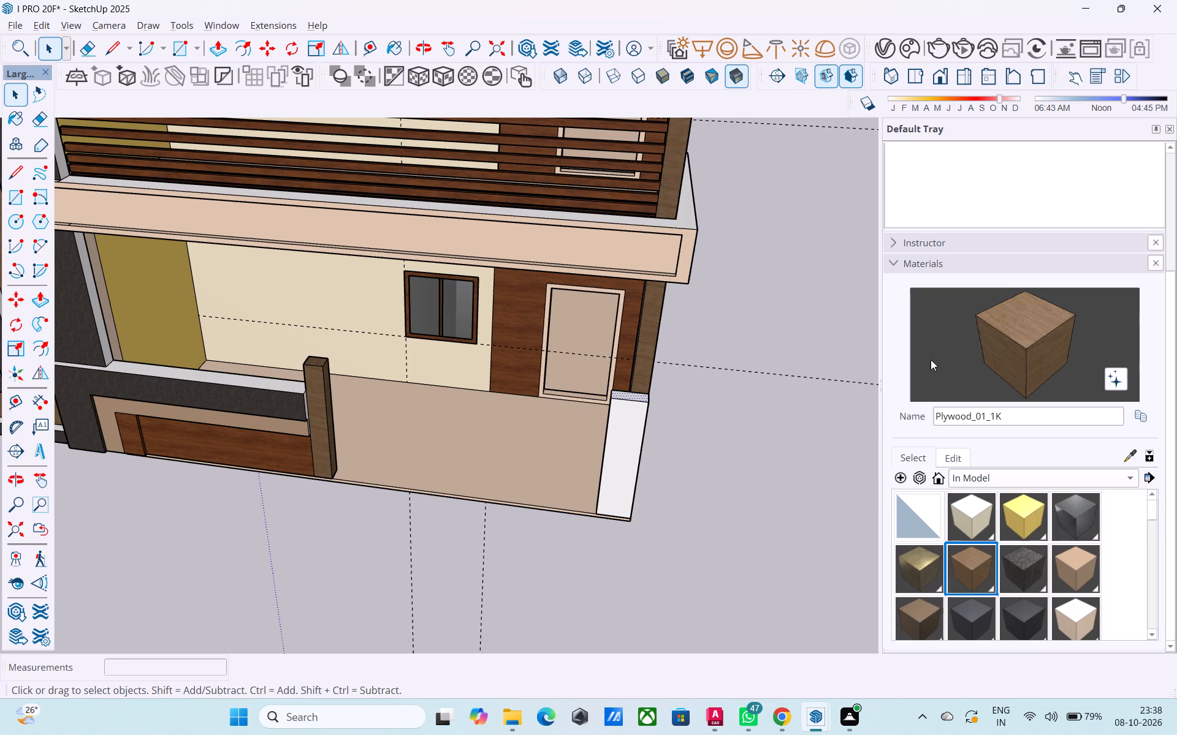
Push/Pull the corner post's inner side face inward about 5" to make the post narrower.
{"action": "middle_click_drag", "start_coordinate": [563, 434], "coordinate": [693, 292]}
{"action": "middle_click_drag", "start_coordinate": [658, 335], "coordinate": [734, 385]}
{"action": "scroll", "coordinate": [566, 408], "scroll_direction": "up", "scroll_amount": 3}
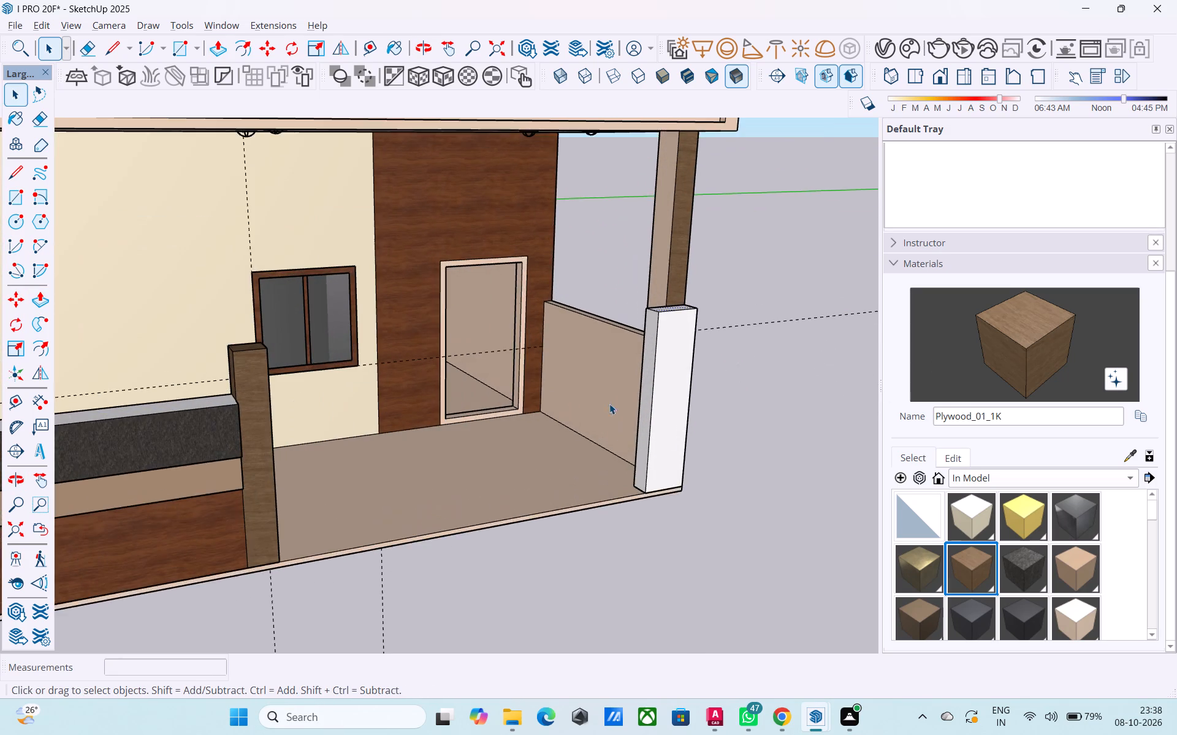
{"action": "scroll", "coordinate": [633, 393], "scroll_direction": "up", "scroll_amount": 2}
{"action": "left_click", "coordinate": [647, 391]}
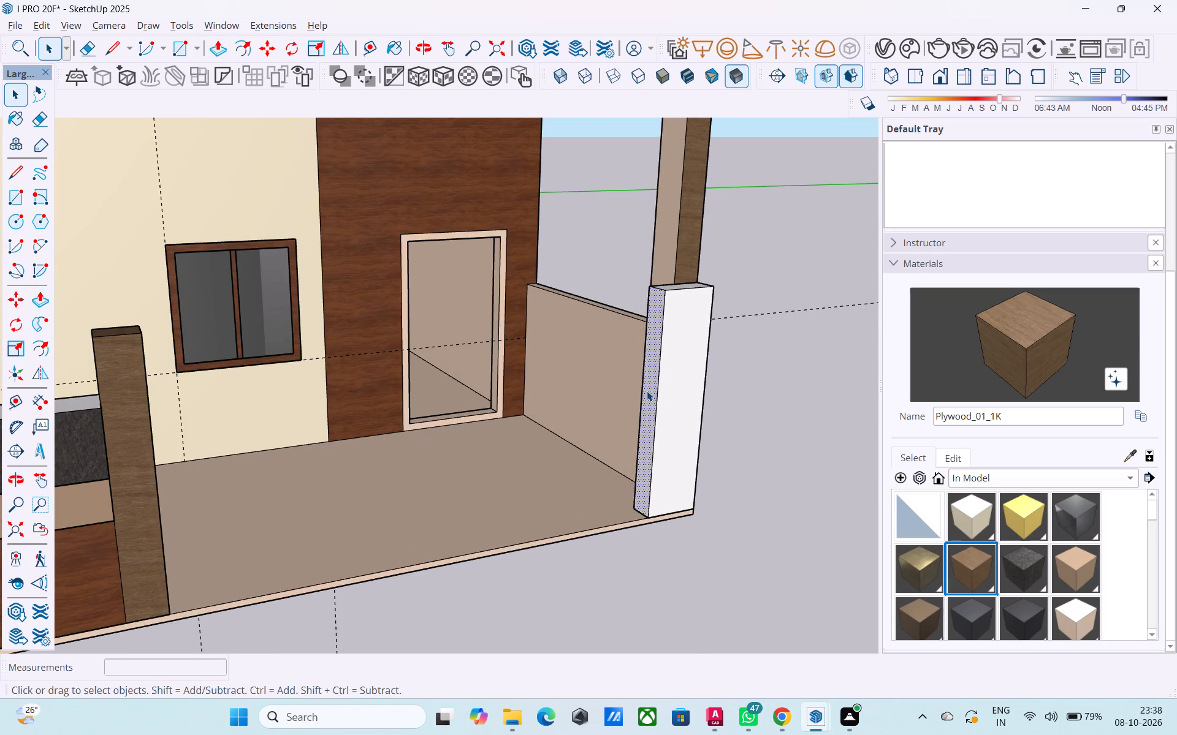
{"action": "left_click", "coordinate": [647, 391]}
{"action": "key", "text": "p"}
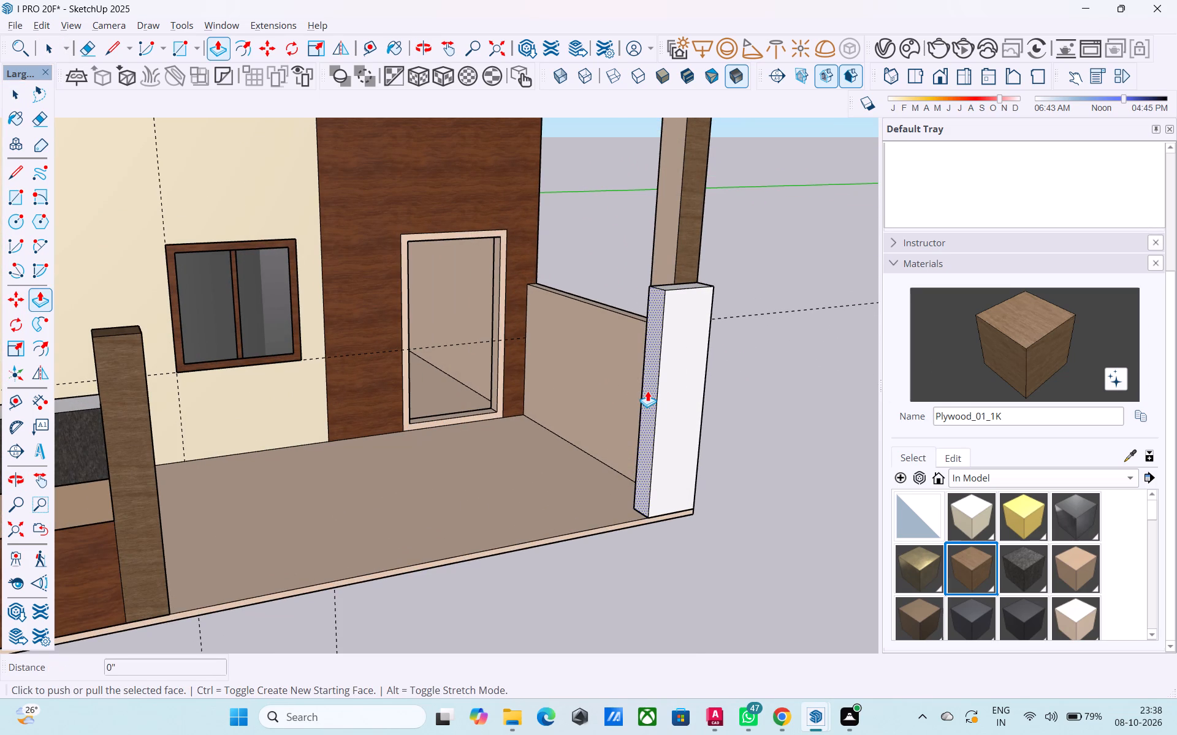
{"action": "left_click", "coordinate": [647, 391]}
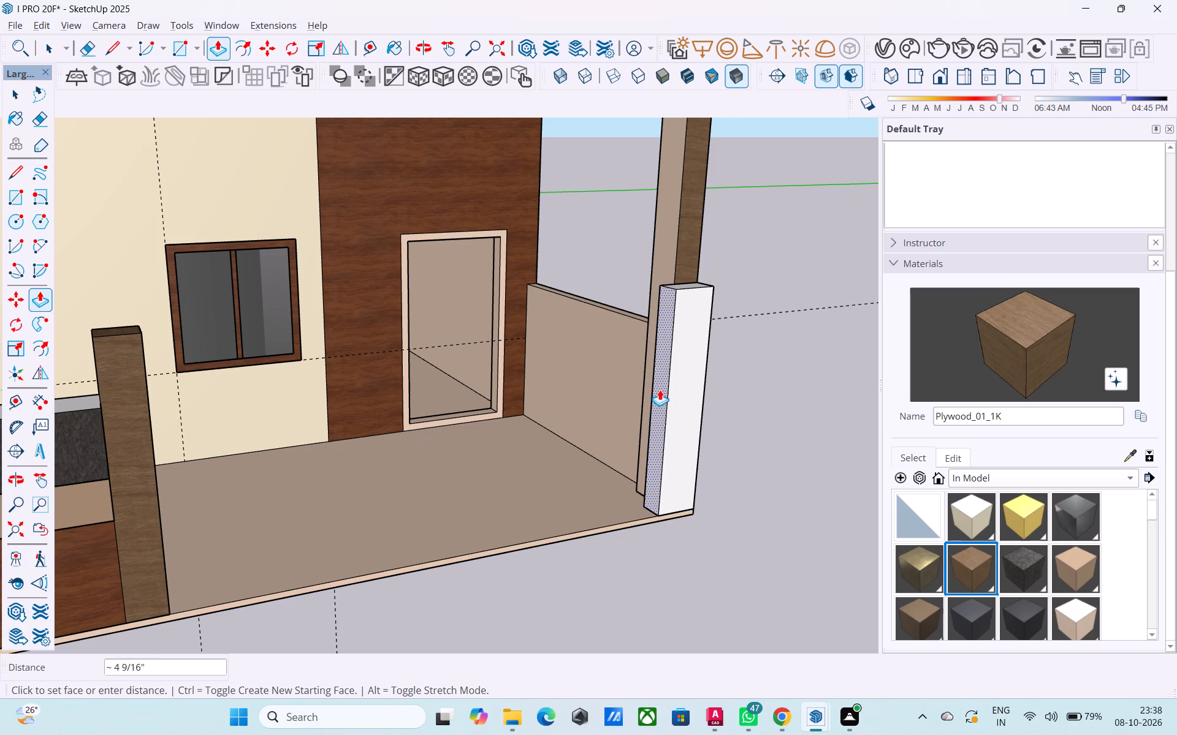
{"action": "left_click", "coordinate": [661, 390]}
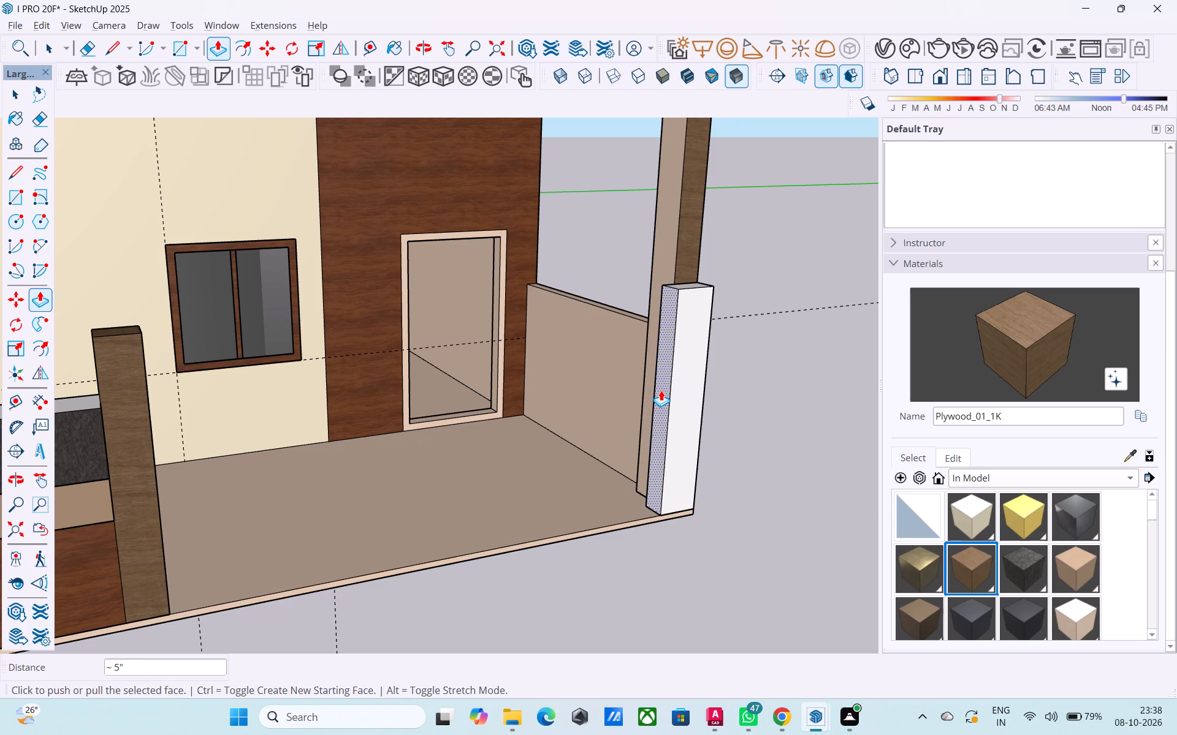
Paint the corner post's front, side and top faces with Plywood_01_1K.
{"action": "left_click", "coordinate": [1054, 373]}
{"action": "left_click", "coordinate": [699, 360]}
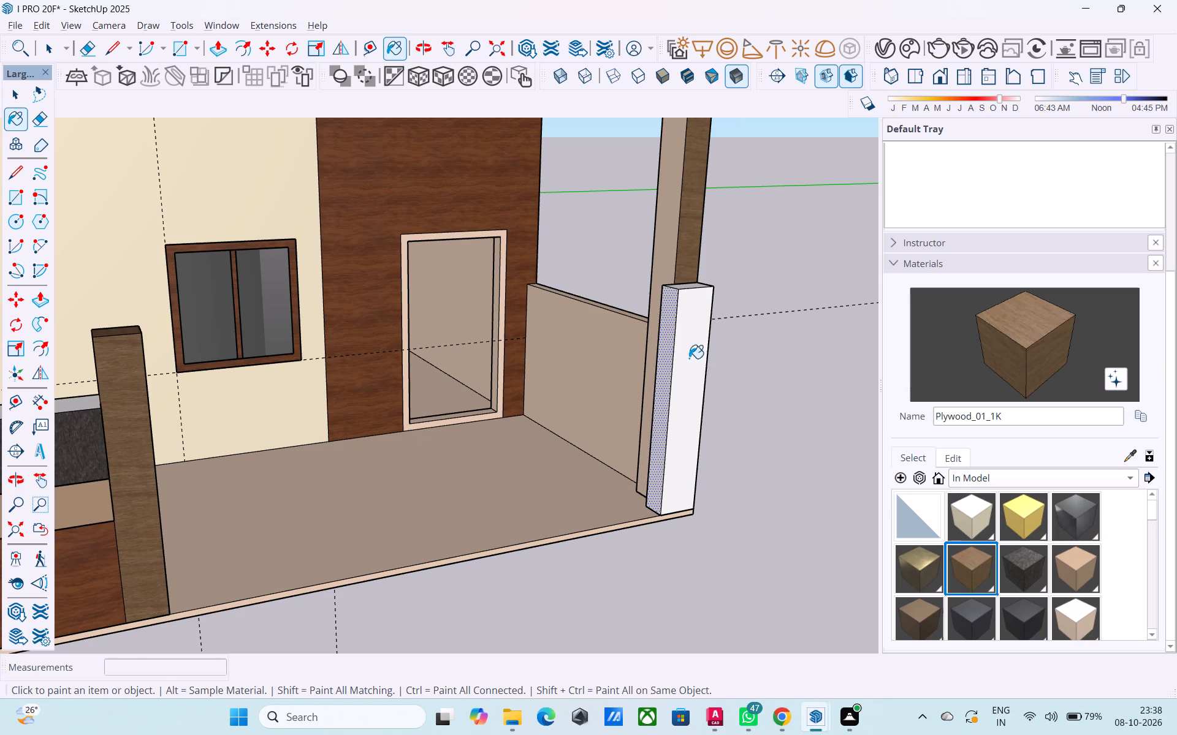
{"action": "left_click", "coordinate": [666, 351]}
{"action": "middle_click_drag", "start_coordinate": [677, 290], "coordinate": [640, 418]}
{"action": "left_click", "coordinate": [704, 310]}
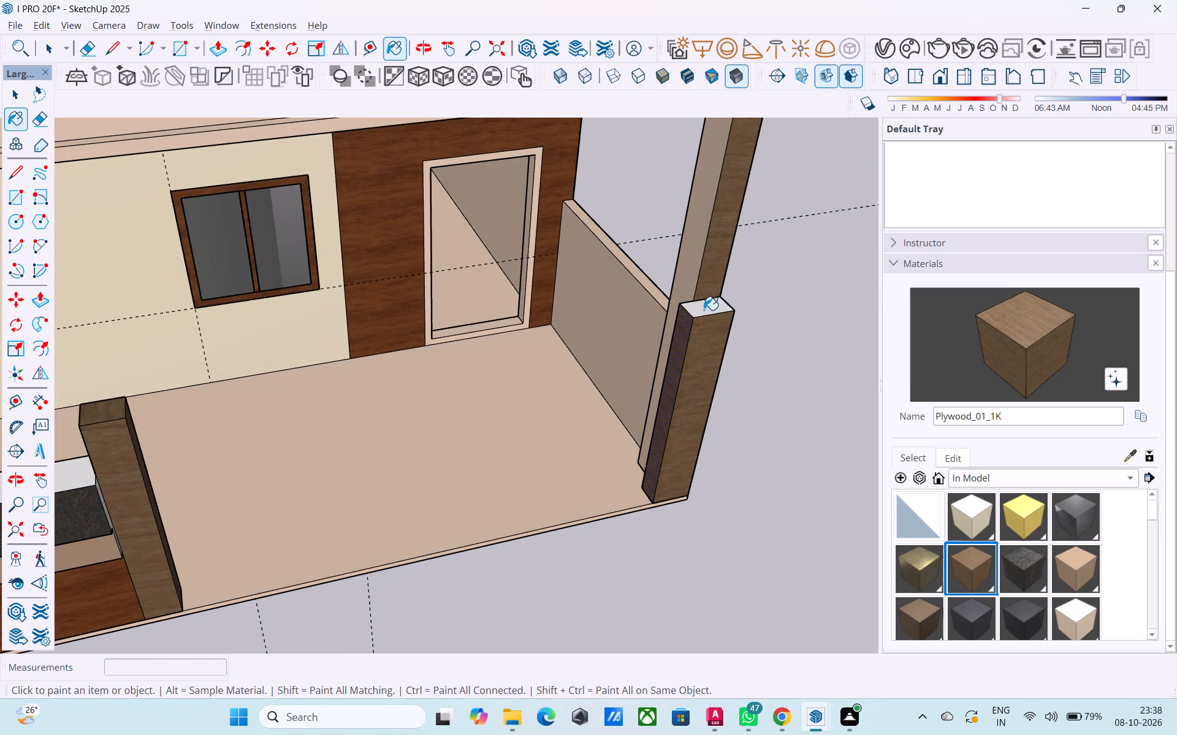
{"action": "middle_click_drag", "start_coordinate": [755, 383], "coordinate": [346, 260]}
{"action": "left_click", "coordinate": [533, 380]}
{"action": "middle_click_drag", "start_coordinate": [284, 368], "coordinate": [484, 356]}
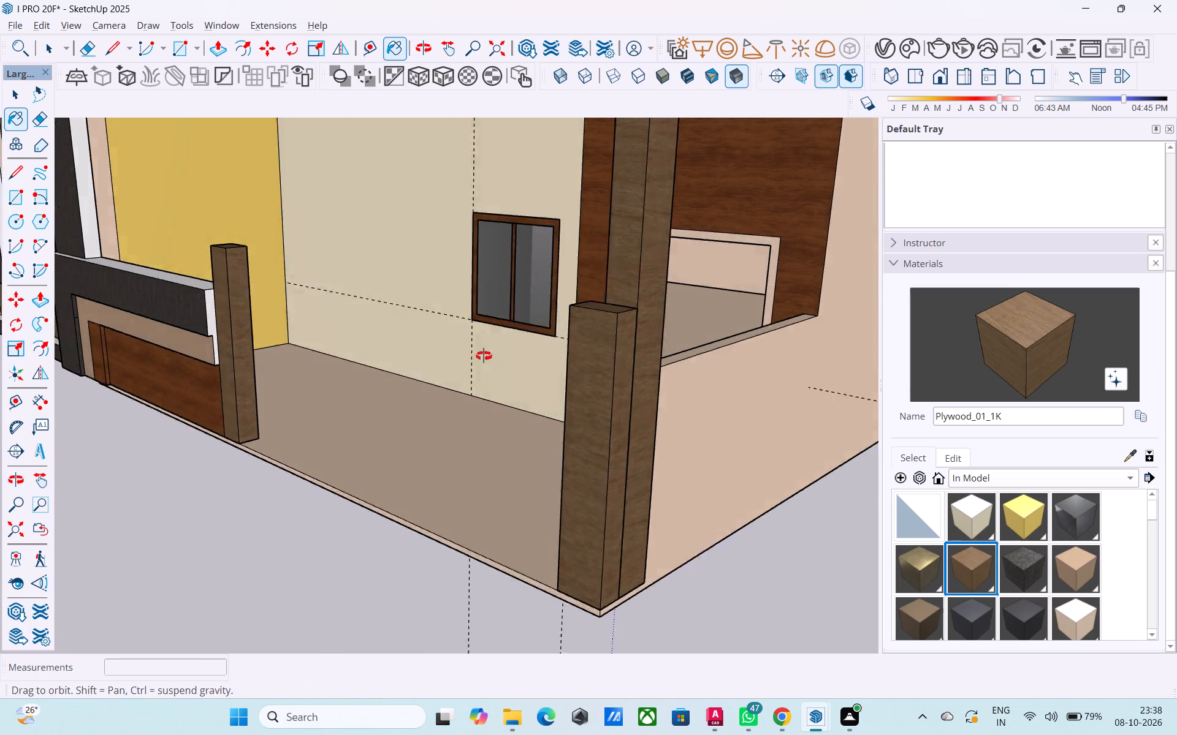
{"action": "middle_click_drag", "start_coordinate": [484, 356], "coordinate": [522, 353]}
{"action": "scroll", "coordinate": [522, 353], "scroll_direction": "down", "scroll_amount": 3}
{"action": "key", "text": "space"}
Examine the whole front elevation with the two new porch posts from several angles.
{"action": "scroll", "coordinate": [532, 358], "scroll_direction": "down", "scroll_amount": 2}
{"action": "middle_click_drag", "start_coordinate": [533, 360], "coordinate": [474, 382]}
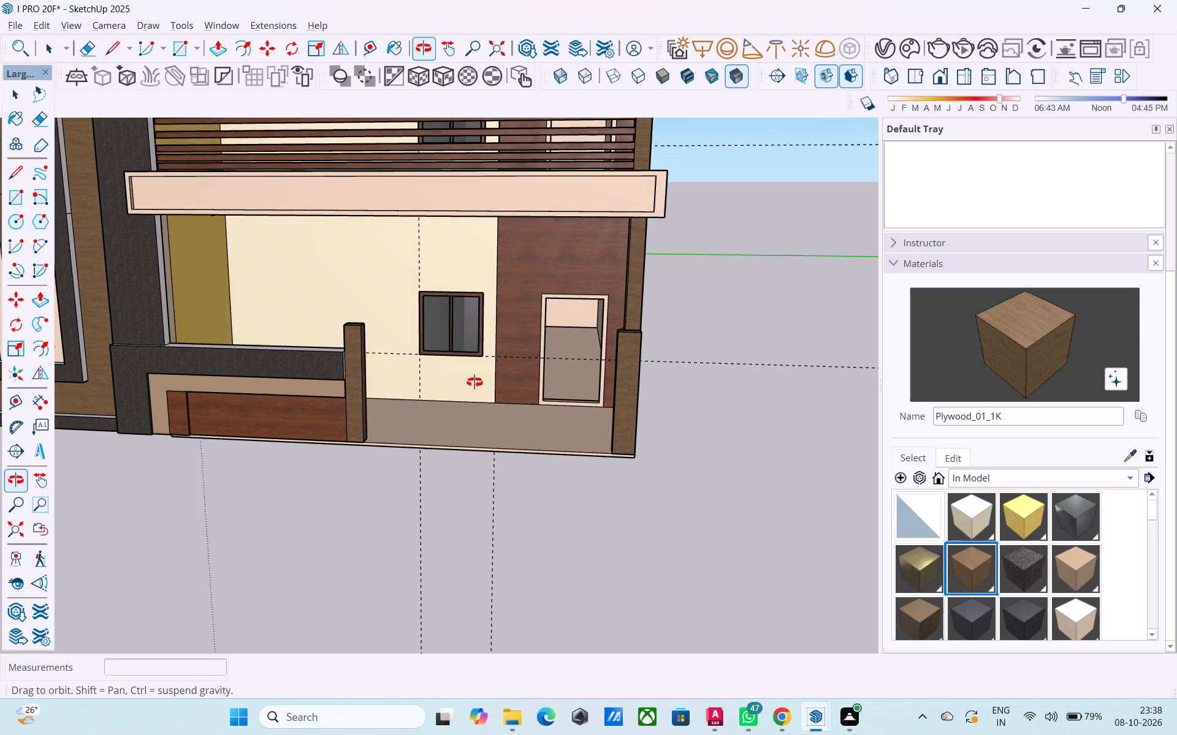
{"action": "middle_click_drag", "start_coordinate": [474, 382], "coordinate": [475, 382]}
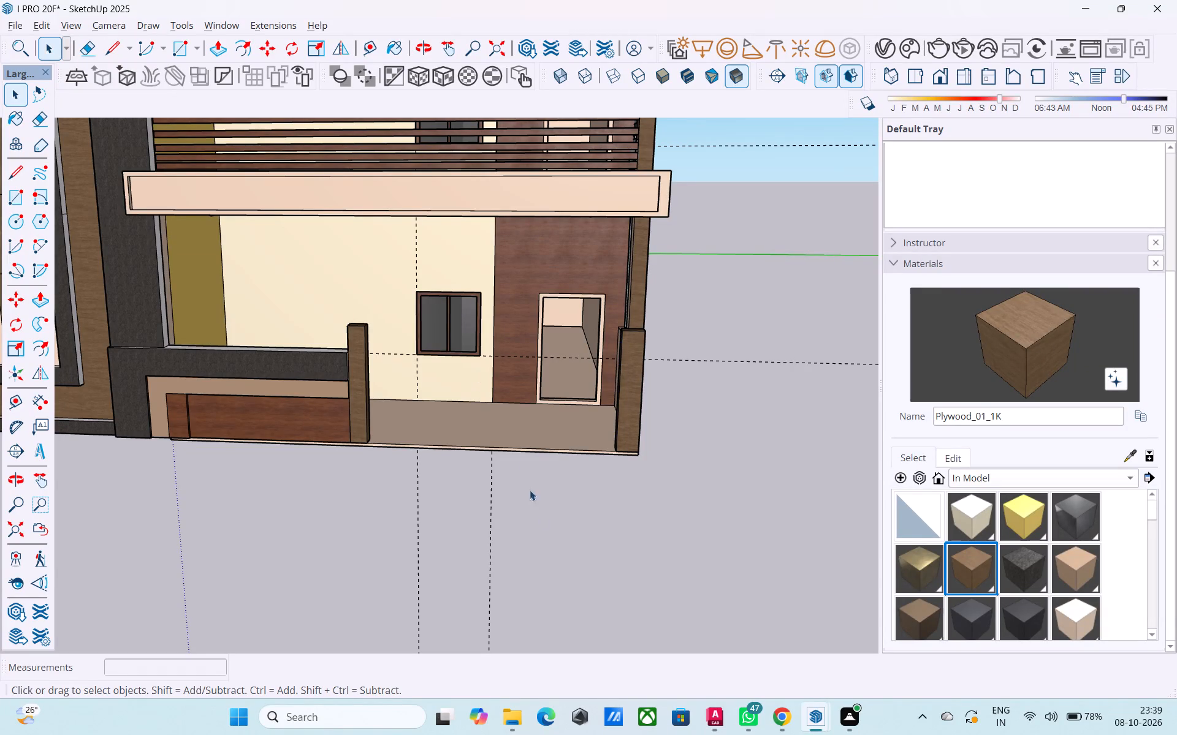
{"action": "scroll", "coordinate": [539, 517], "scroll_direction": "down", "scroll_amount": 3}
{"action": "middle_click_drag", "start_coordinate": [524, 483], "coordinate": [466, 499]}
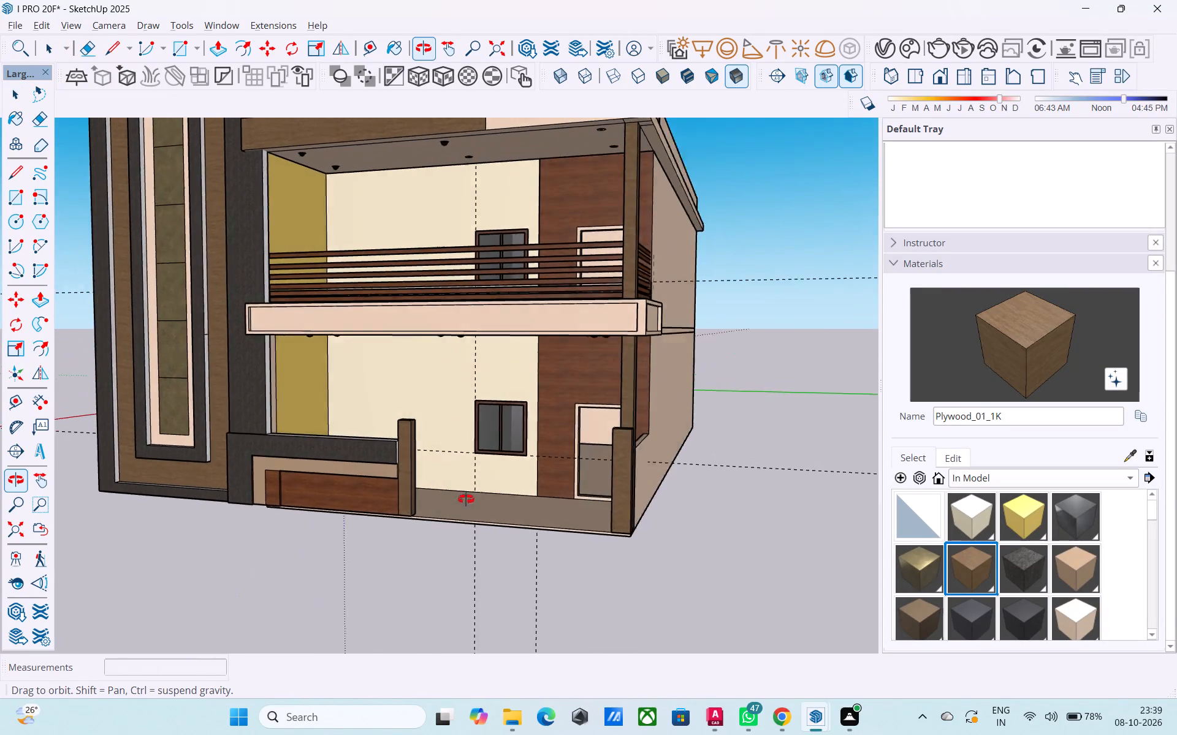
{"action": "middle_click_drag", "start_coordinate": [466, 499], "coordinate": [528, 505]}
{"action": "scroll", "coordinate": [524, 504], "scroll_direction": "down", "scroll_amount": 1}
{"action": "middle_click_drag", "start_coordinate": [523, 506], "coordinate": [544, 545]}
{"action": "middle_click_drag", "start_coordinate": [517, 475], "coordinate": [600, 526]}
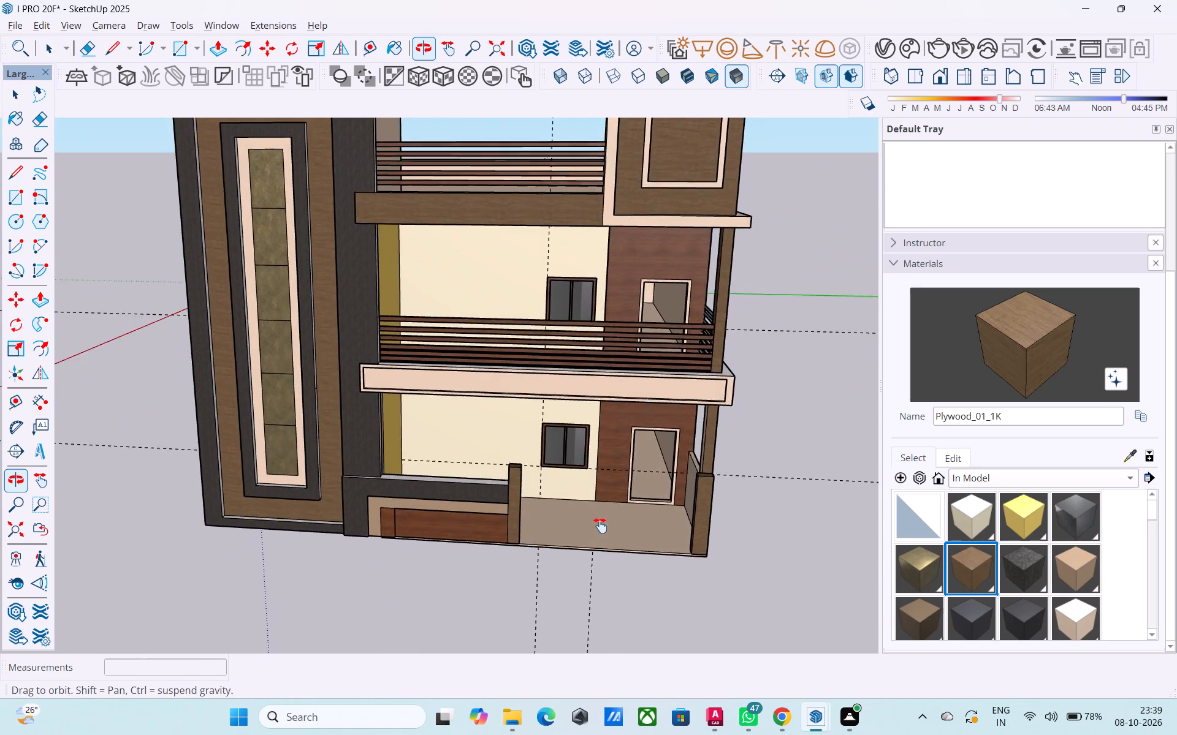
{"action": "middle_click_drag", "start_coordinate": [600, 526], "coordinate": [632, 570]}
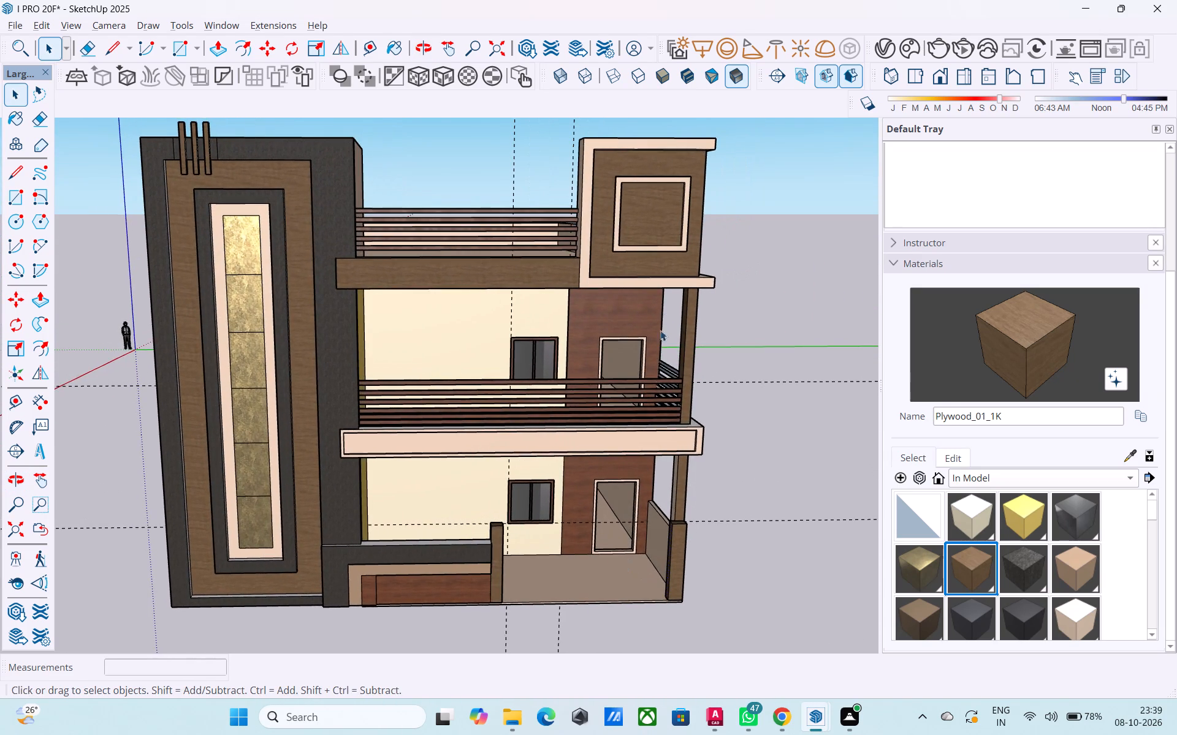
Push/Pull the square frame on the front face of the upper corner box slightly outward.
{"action": "scroll", "coordinate": [662, 301], "scroll_direction": "up", "scroll_amount": 5}
{"action": "middle_click_drag", "start_coordinate": [633, 254], "coordinate": [429, 441], "text": "shift"}
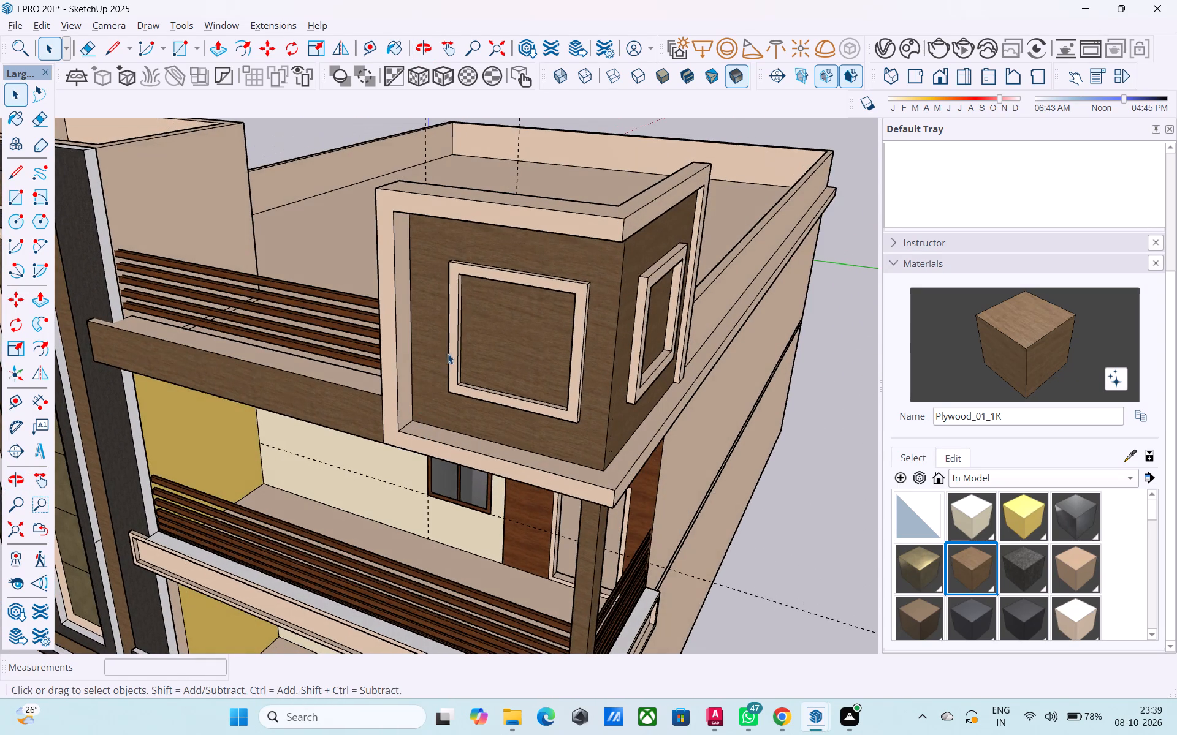
{"action": "left_click", "coordinate": [453, 353]}
{"action": "triple_click", "coordinate": [453, 353]}
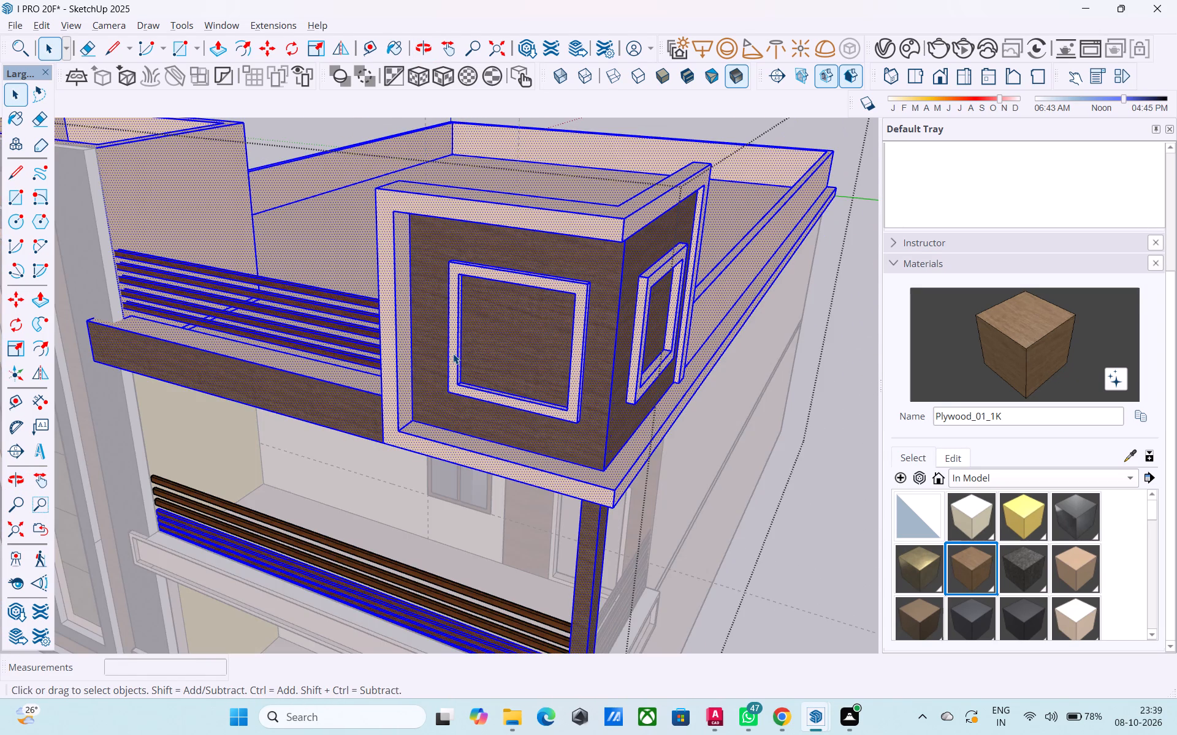
{"action": "left_click", "coordinate": [453, 353]}
{"action": "left_click", "coordinate": [452, 353]}
{"action": "key", "text": "p"}
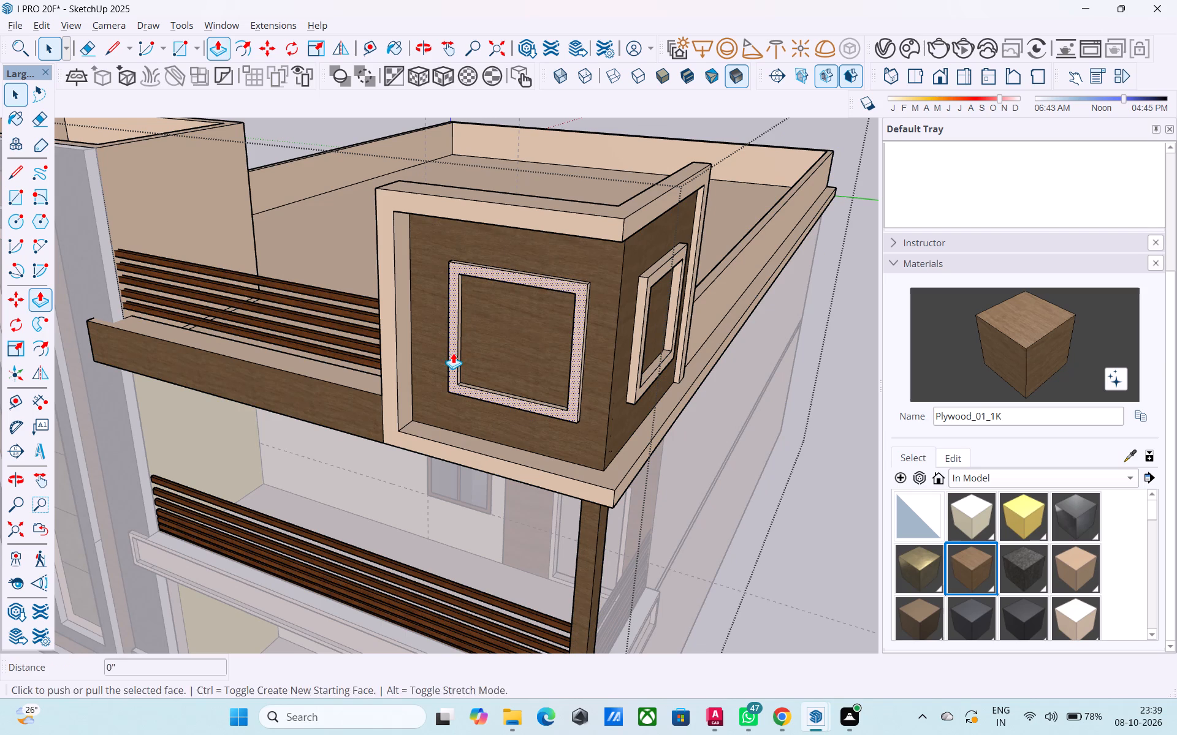
{"action": "left_click", "coordinate": [453, 352]}
{"action": "left_click", "coordinate": [444, 353]}
{"action": "key", "text": "space"}
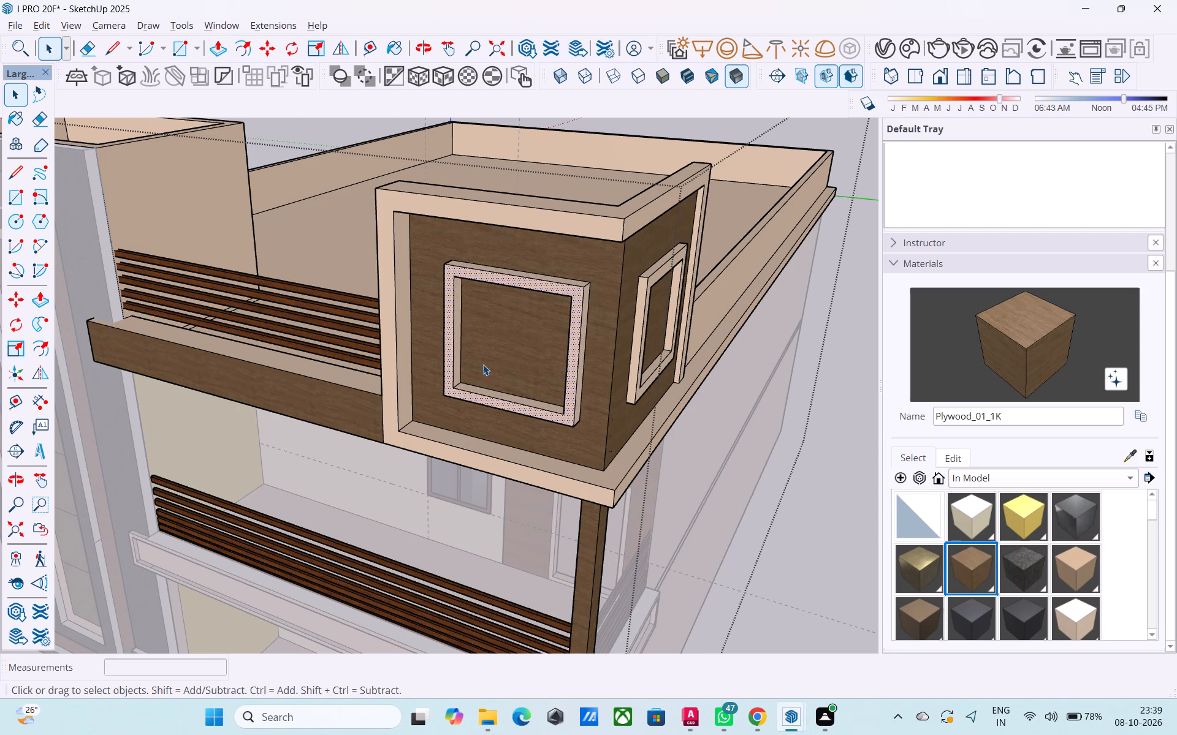
Push/Pull the matching square frame on the box's side face outward by the same distance.
{"action": "middle_click_drag", "start_coordinate": [603, 374], "coordinate": [401, 371]}
{"action": "key", "text": "p"}
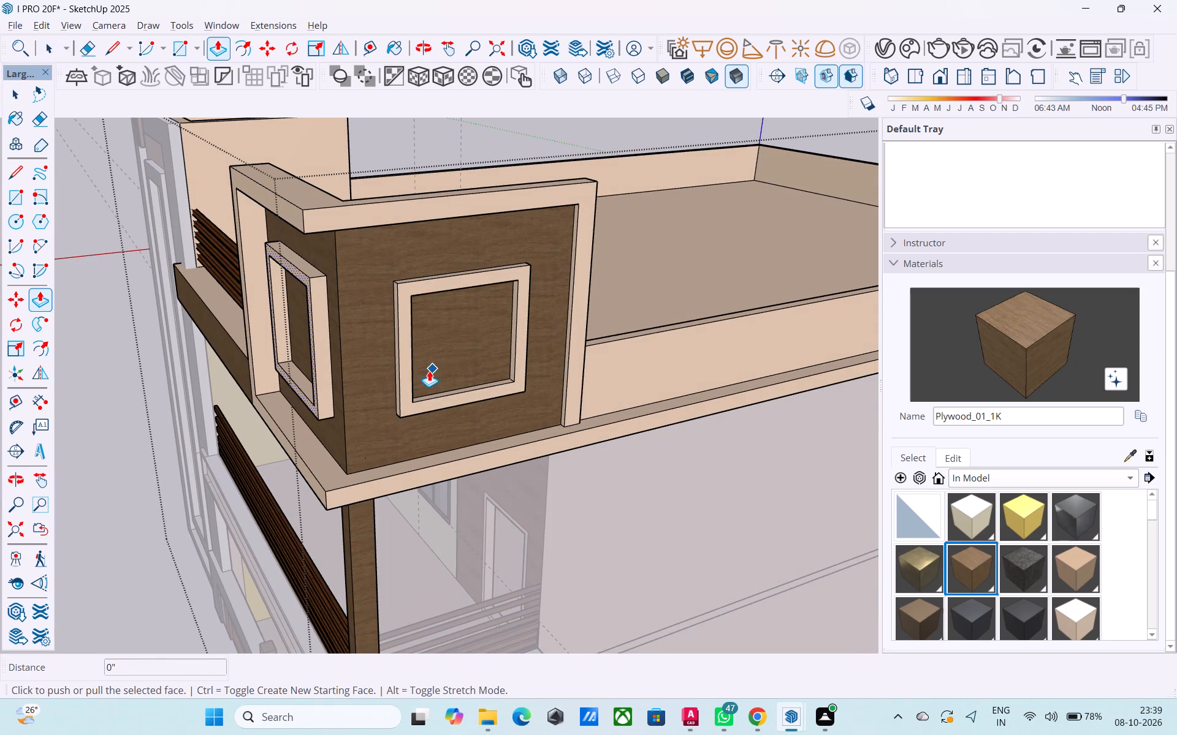
{"action": "key", "text": "space"}
{"action": "left_click", "coordinate": [408, 367]}
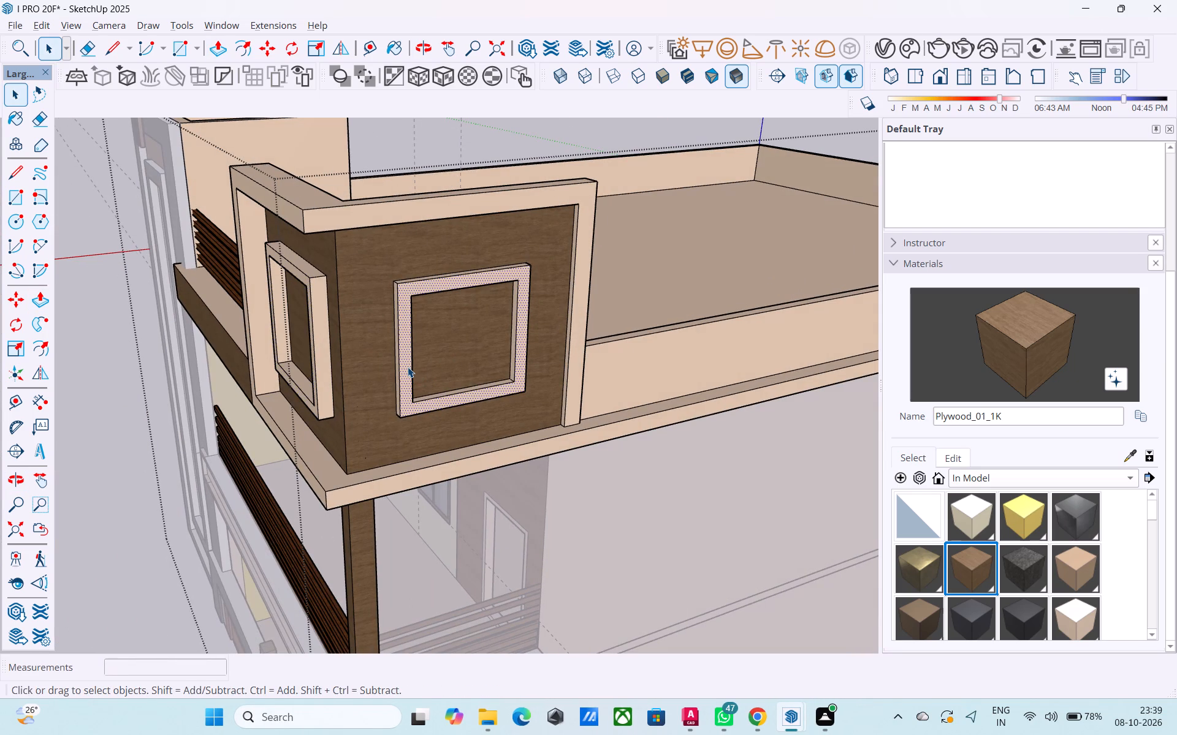
{"action": "key", "text": "p"}
{"action": "double_click", "coordinate": [406, 367]}
{"action": "key", "text": "space"}
Save the model and leave the group being edited.
{"action": "scroll", "coordinate": [392, 385], "scroll_direction": "down", "scroll_amount": 1}
{"action": "middle_click_drag", "start_coordinate": [392, 386], "coordinate": [438, 382]}
{"action": "scroll", "coordinate": [443, 388], "scroll_direction": "down", "scroll_amount": 3}
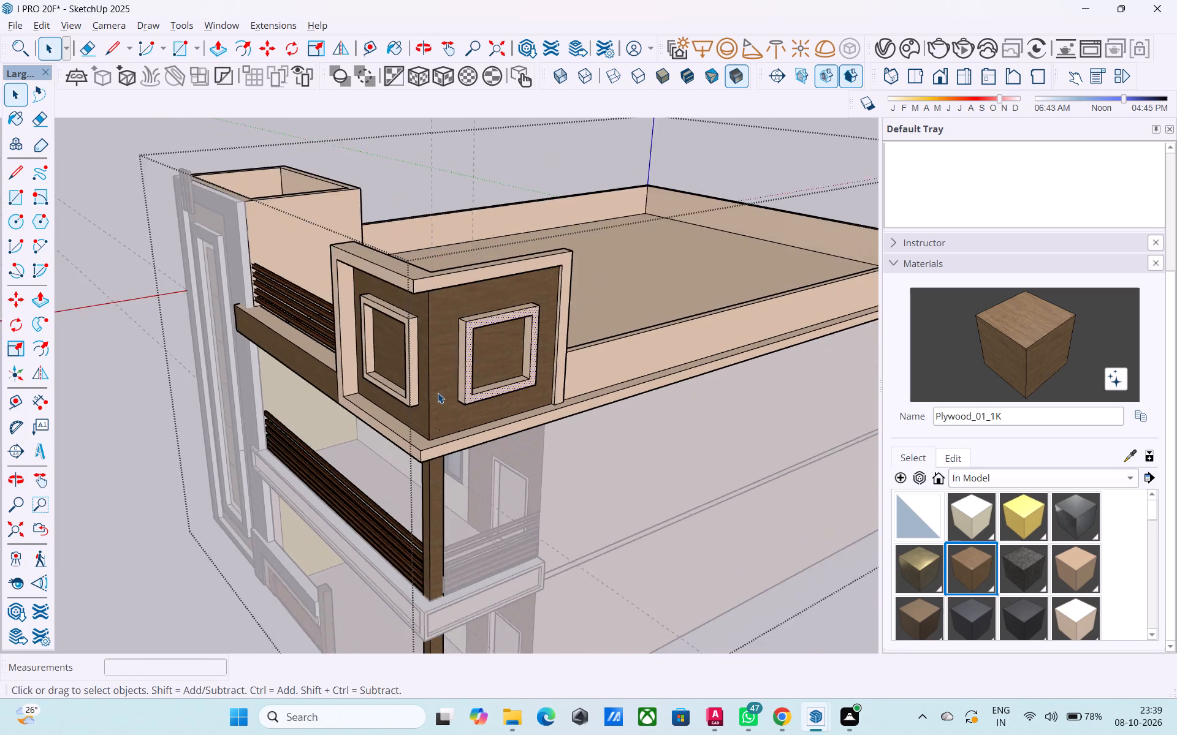
{"action": "scroll", "coordinate": [438, 393], "scroll_direction": "down", "scroll_amount": 3}
{"action": "middle_click_drag", "start_coordinate": [432, 404], "coordinate": [503, 401]}
{"action": "key", "text": "ctrl+s"}
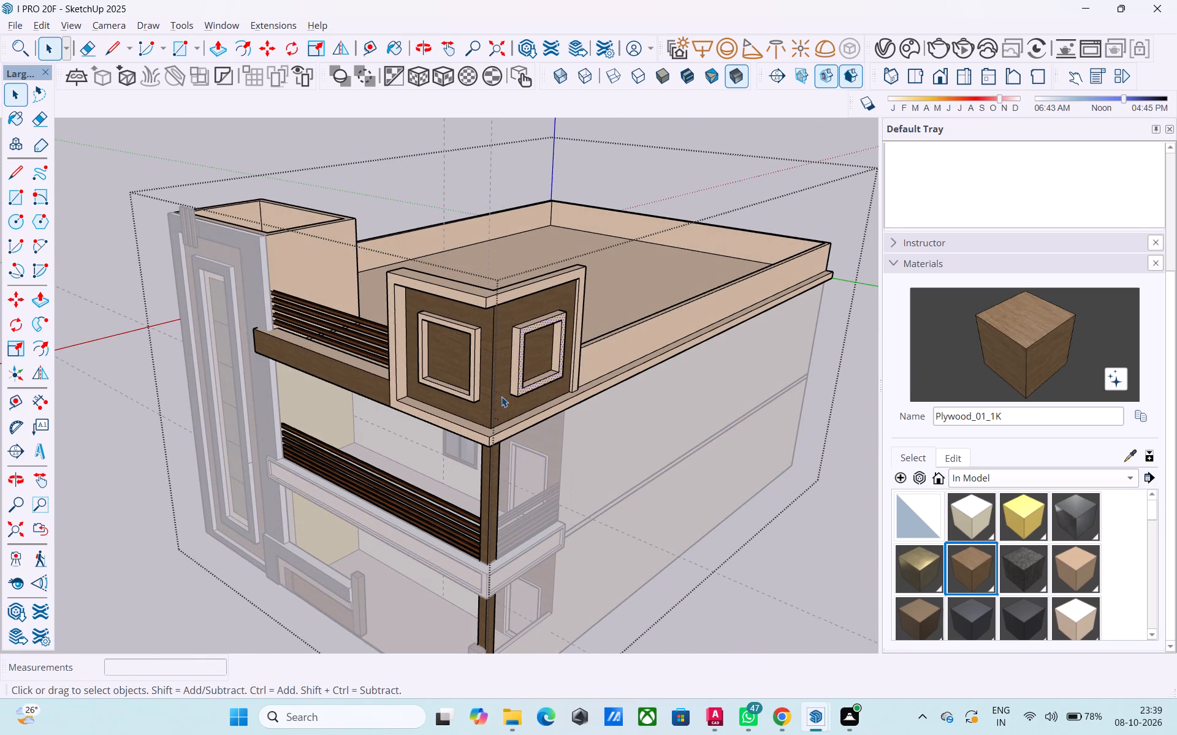
{"action": "scroll", "coordinate": [455, 423], "scroll_direction": "down", "scroll_amount": 2}
{"action": "middle_click_drag", "start_coordinate": [443, 431], "coordinate": [527, 410]}
{"action": "left_click", "coordinate": [720, 432]}
Open the upper floor's group and draw a rectangle about 1' 1/8" by 1' 1 1/2" near the tower end of the plywood fascia below the roof railing.
{"action": "middle_click_drag", "start_coordinate": [427, 433], "coordinate": [517, 390]}
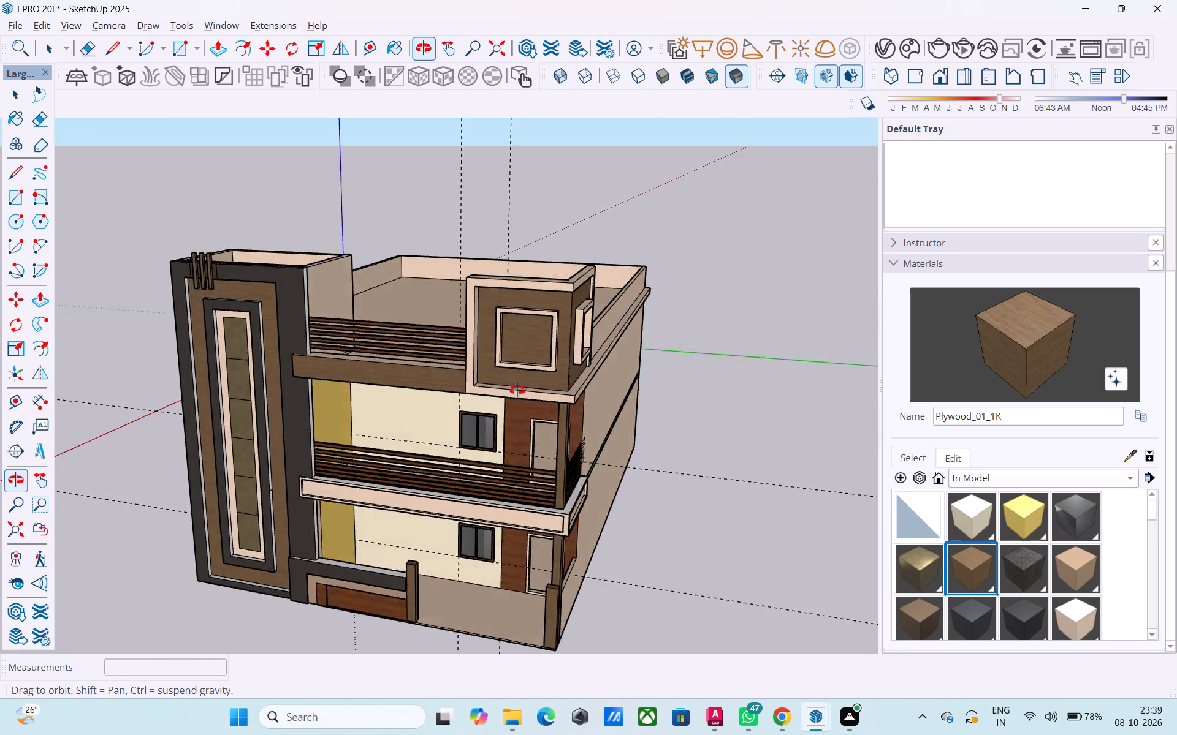
{"action": "middle_click_drag", "start_coordinate": [517, 390], "coordinate": [613, 334]}
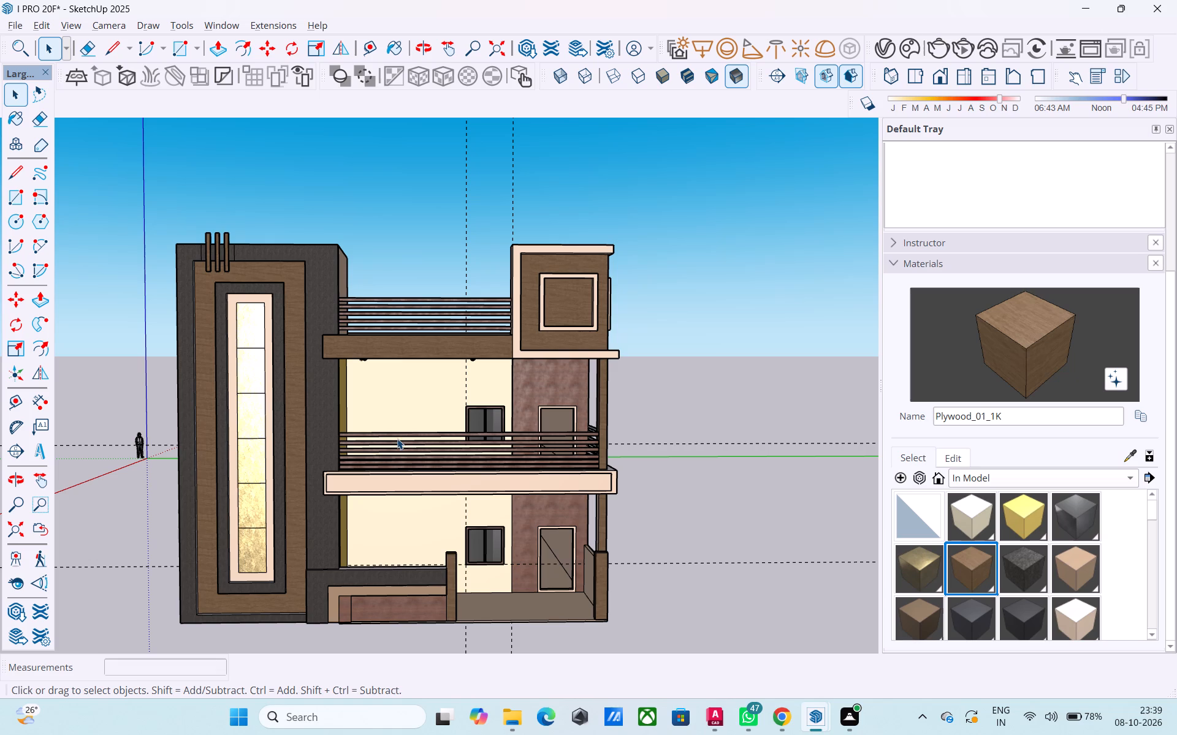
{"action": "scroll", "coordinate": [409, 480], "scroll_direction": "down", "scroll_amount": 1}
{"action": "middle_click_drag", "start_coordinate": [340, 481], "coordinate": [356, 490]}
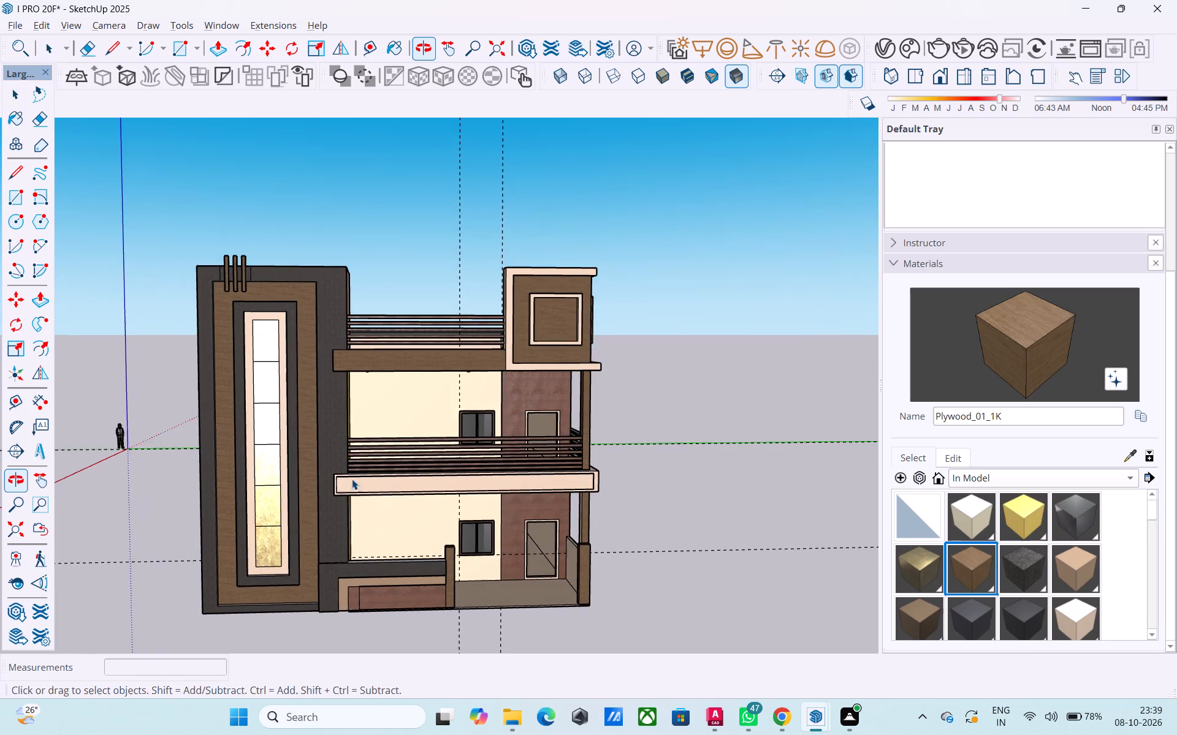
{"action": "scroll", "coordinate": [357, 405], "scroll_direction": "up", "scroll_amount": 3}
{"action": "scroll", "coordinate": [349, 344], "scroll_direction": "up", "scroll_amount": 5}
{"action": "double_click", "coordinate": [346, 350]}
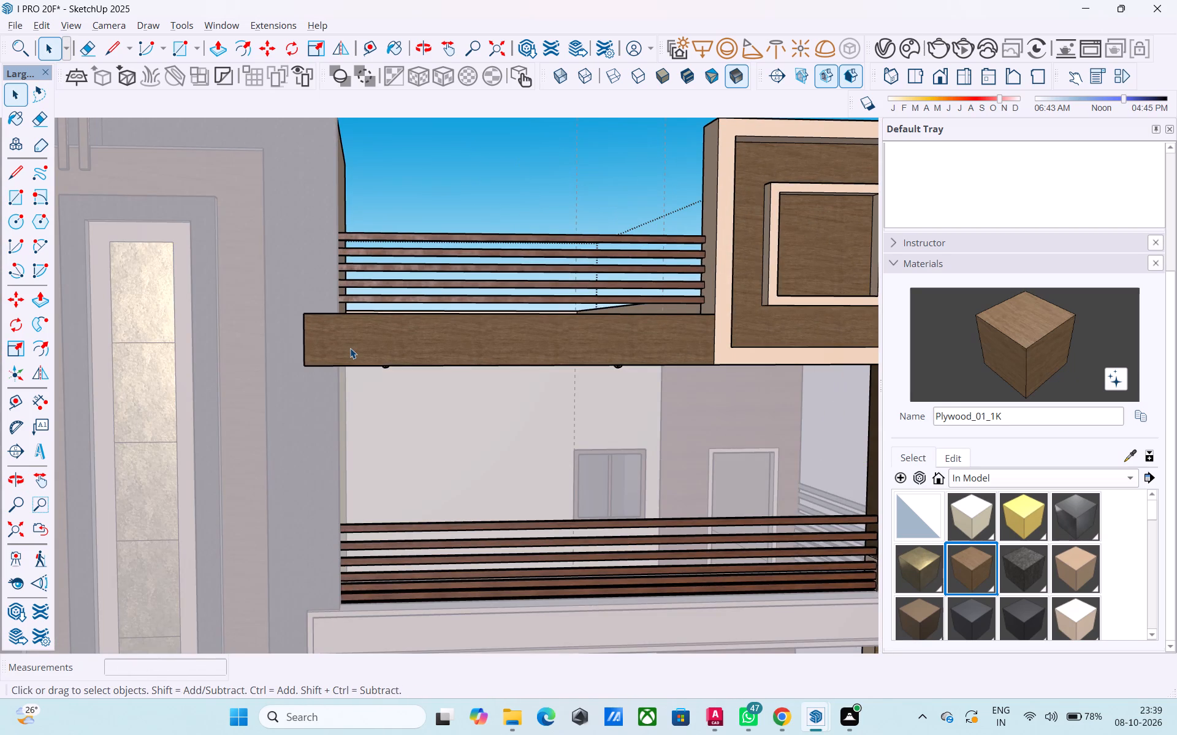
{"action": "key", "text": "r"}
{"action": "left_click", "coordinate": [329, 328]}
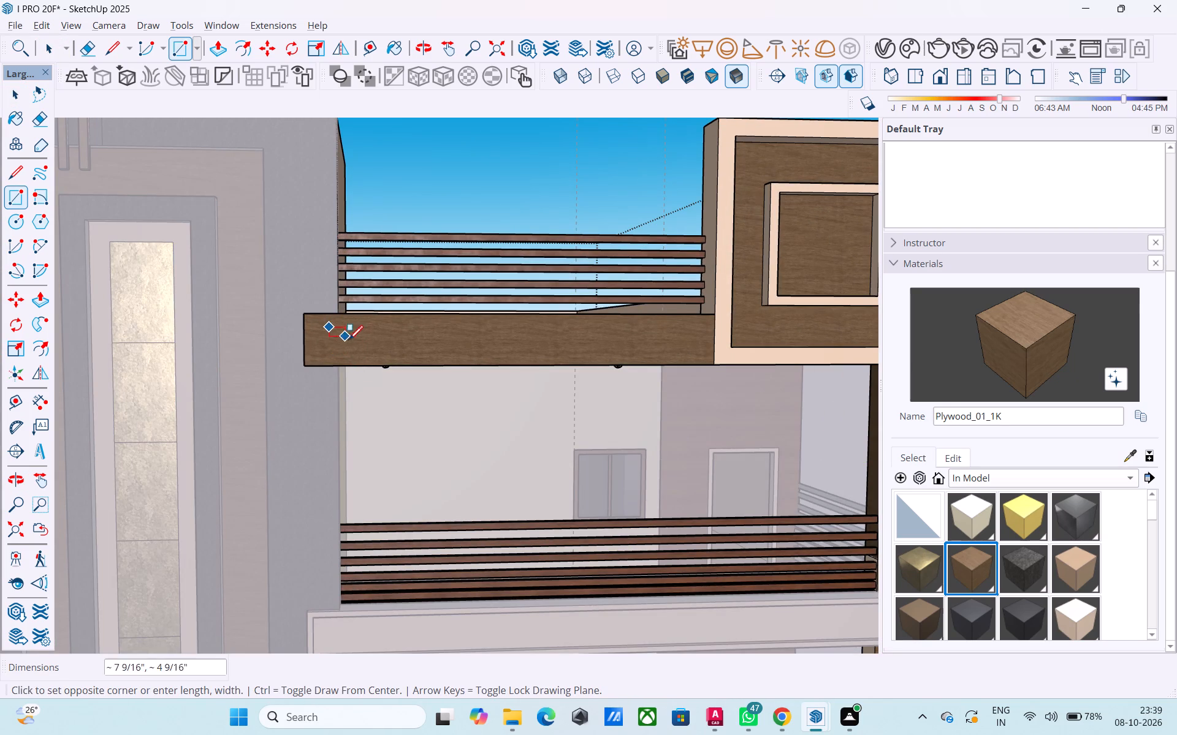
{"action": "left_click", "coordinate": [354, 354]}
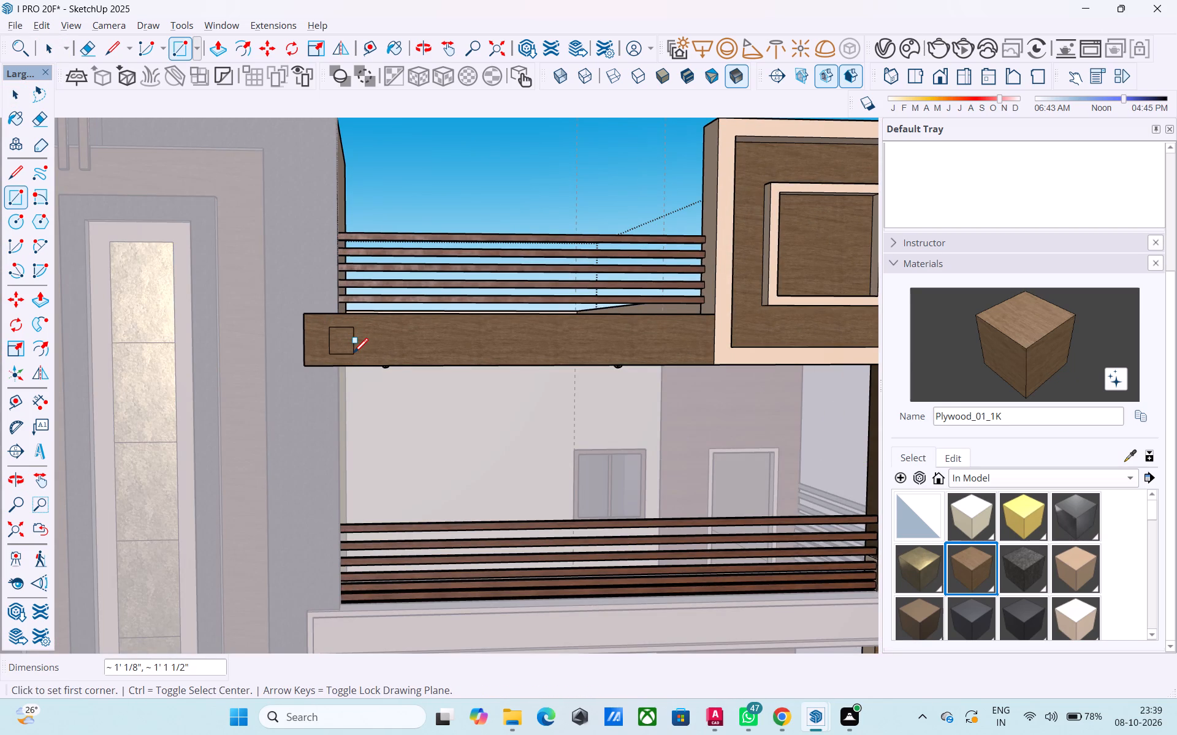
Copy the small rectangle's face twice along the plywood fascia to form a row of three, and close the group.
{"action": "key", "text": "space"}
{"action": "left_click", "coordinate": [345, 350]}
{"action": "key", "text": "m"}
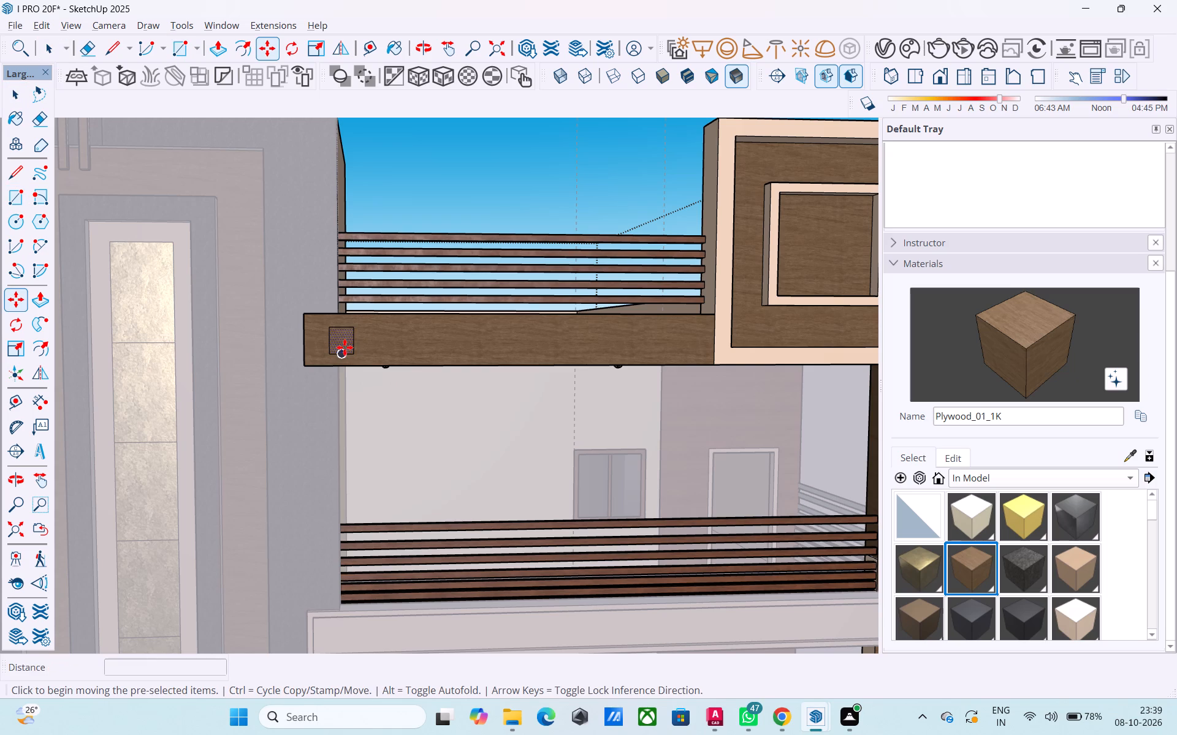
{"action": "left_click", "coordinate": [343, 345]}
{"action": "left_click", "coordinate": [379, 348]}
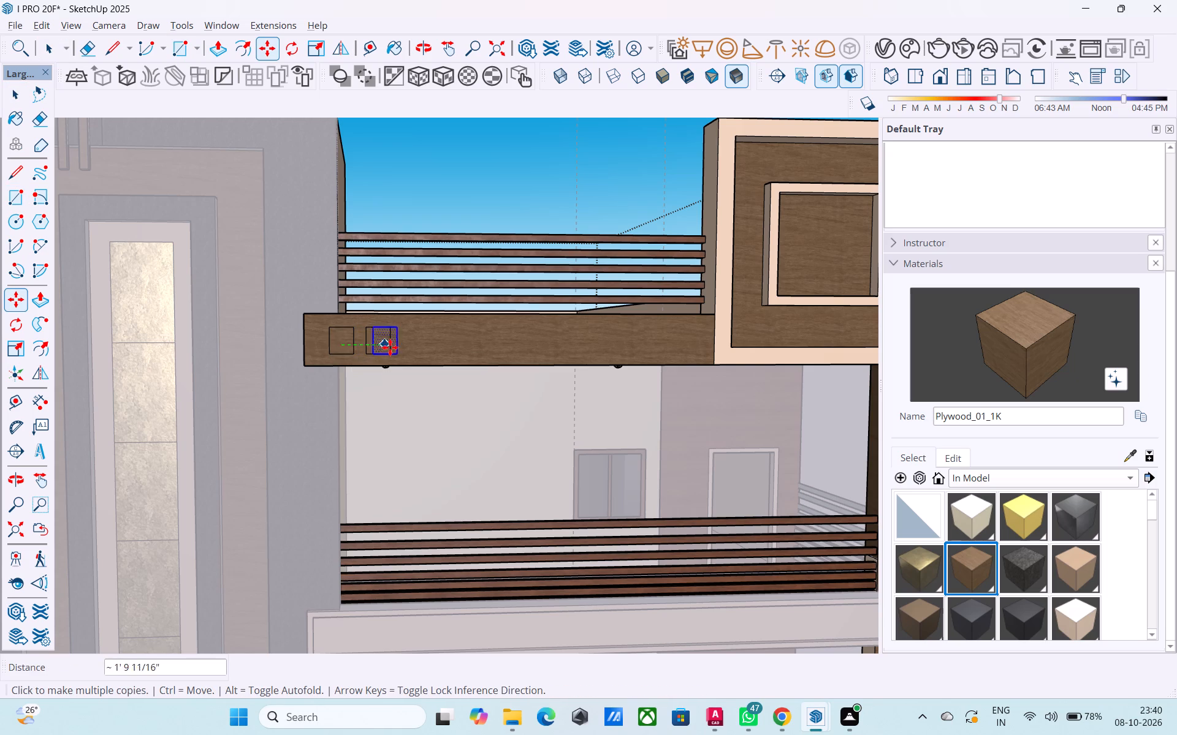
{"action": "left_click", "coordinate": [417, 345]}
{"action": "scroll", "coordinate": [406, 340], "scroll_direction": "down", "scroll_amount": 3}
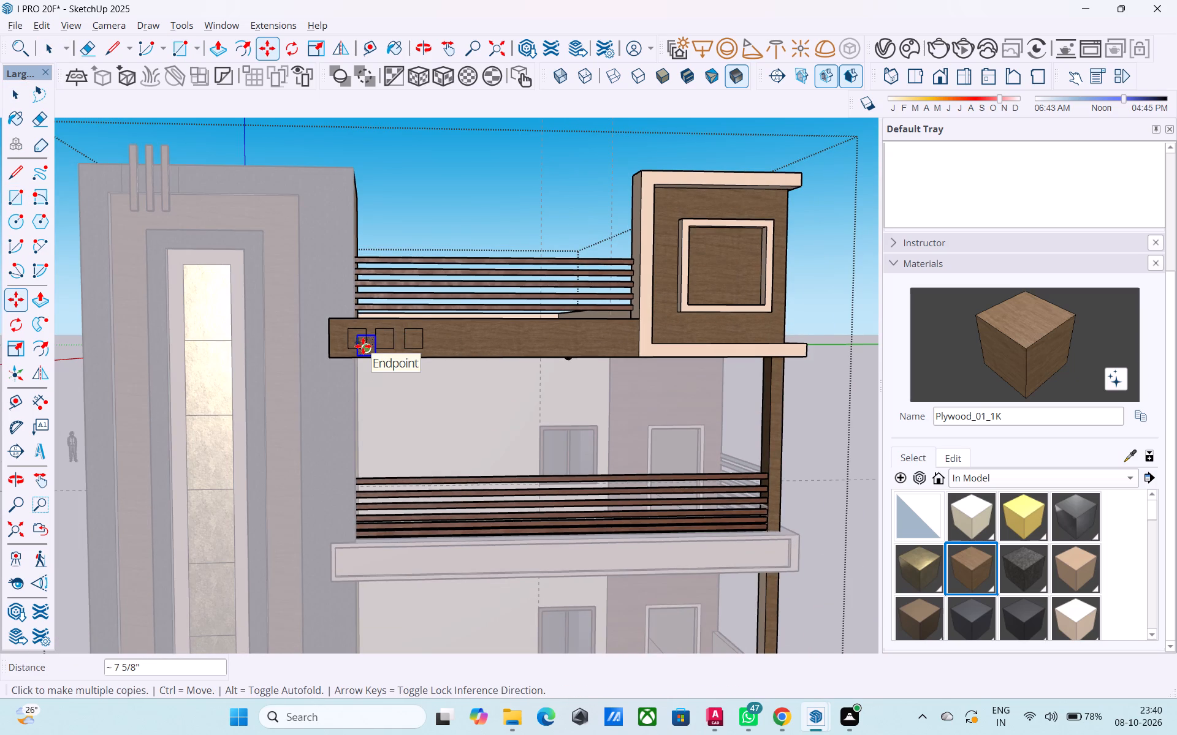
{"action": "key", "text": "space"}
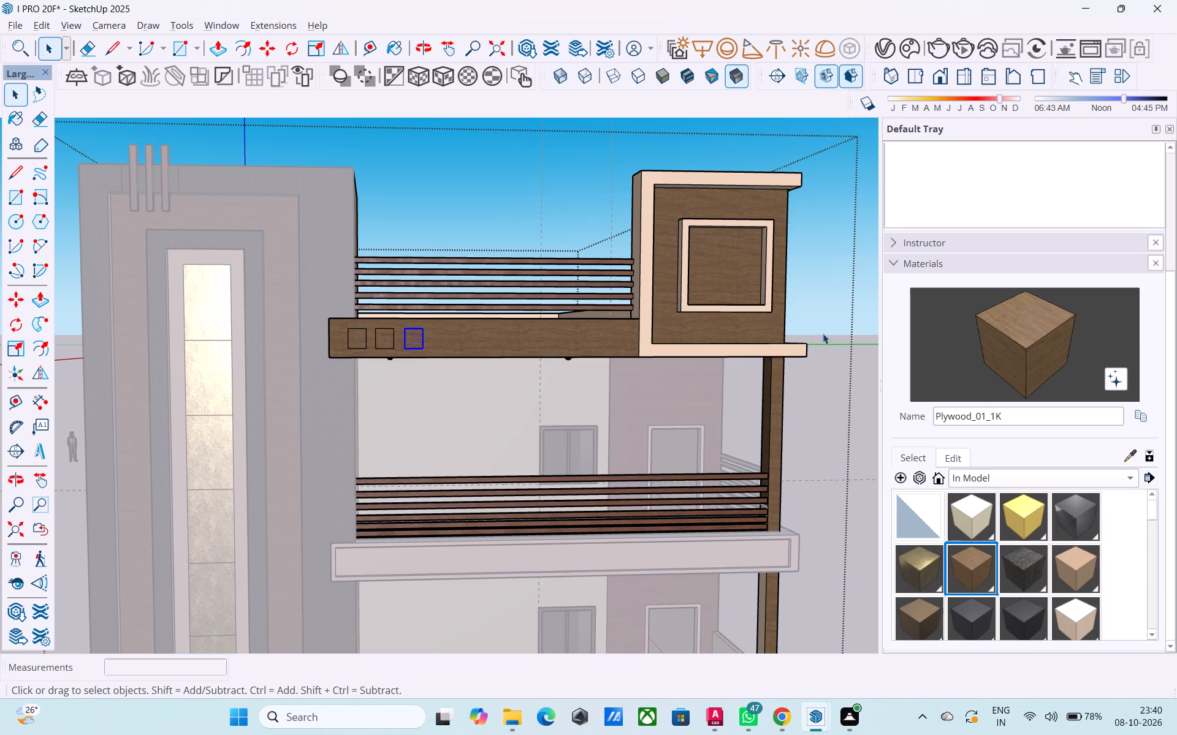
{"action": "left_click", "coordinate": [860, 325]}
Open the lower balcony slab's group and Push/Pull its fascia's tower-side end face to line up with the plywood fascia's end above.
{"action": "middle_click_drag", "start_coordinate": [264, 568], "coordinate": [452, 548]}
{"action": "scroll", "coordinate": [418, 570], "scroll_direction": "up", "scroll_amount": 2}
{"action": "double_click", "coordinate": [412, 573]}
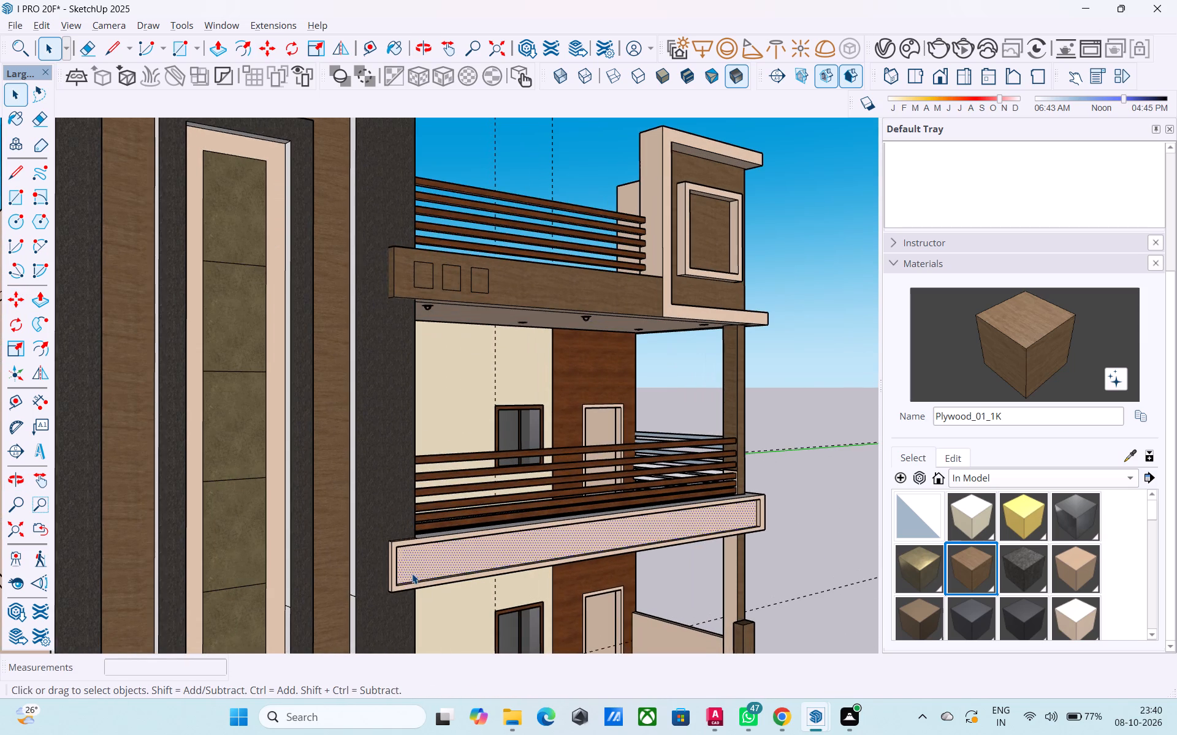
{"action": "scroll", "coordinate": [365, 573], "scroll_direction": "up", "scroll_amount": 3}
{"action": "left_click", "coordinate": [399, 562]}
{"action": "scroll", "coordinate": [399, 560], "scroll_direction": "up", "scroll_amount": 4}
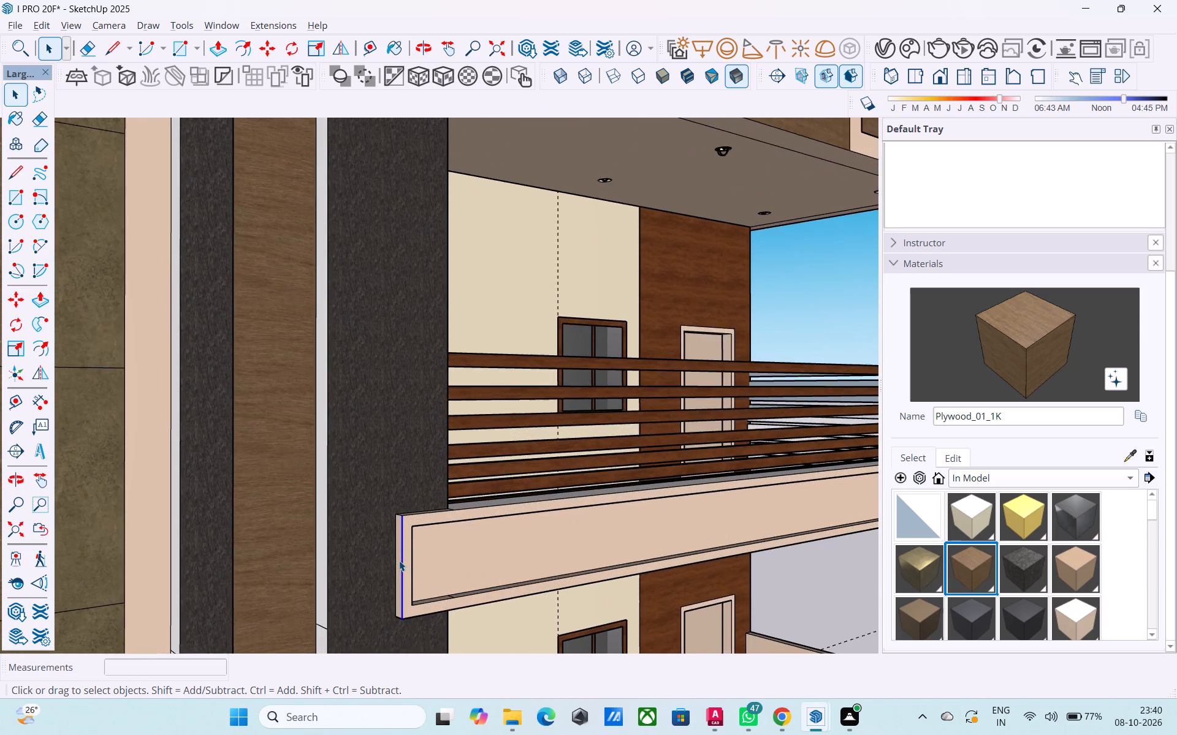
{"action": "scroll", "coordinate": [399, 560], "scroll_direction": "up", "scroll_amount": 3}
{"action": "left_click", "coordinate": [398, 560]}
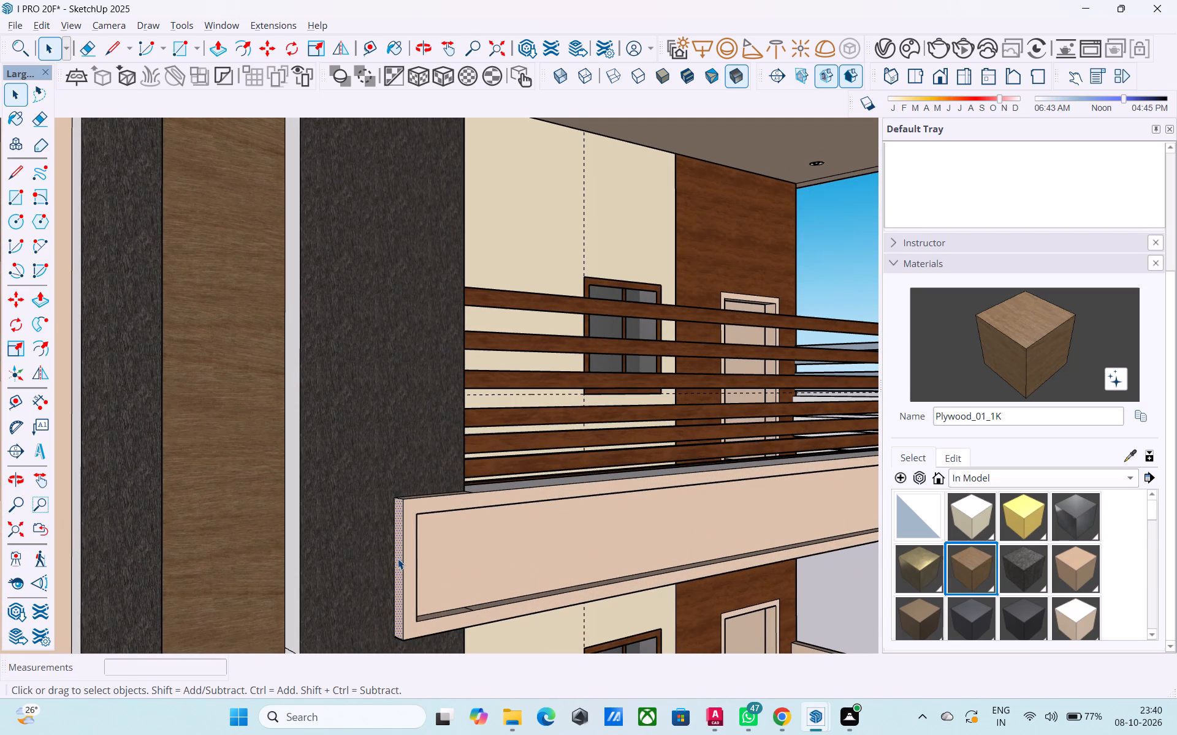
{"action": "key", "text": "p"}
{"action": "left_click", "coordinate": [398, 559]}
{"action": "scroll", "coordinate": [357, 560], "scroll_direction": "down", "scroll_amount": 2}
{"action": "middle_click_drag", "start_coordinate": [357, 560], "coordinate": [341, 563]}
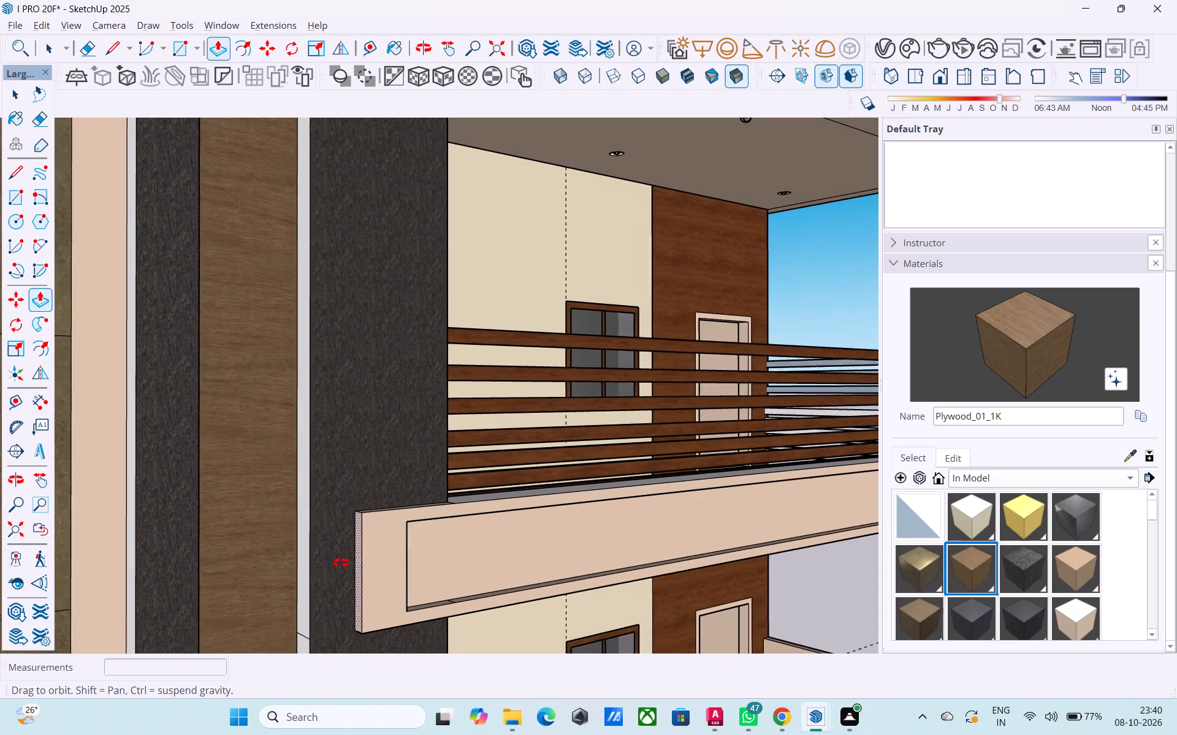
{"action": "middle_click_drag", "start_coordinate": [341, 563], "coordinate": [268, 565]}
{"action": "scroll", "coordinate": [261, 564], "scroll_direction": "down", "scroll_amount": 6}
{"action": "scroll", "coordinate": [330, 253], "scroll_direction": "up", "scroll_amount": 3}
{"action": "scroll", "coordinate": [332, 191], "scroll_direction": "up", "scroll_amount": 1}
{"action": "middle_click_drag", "start_coordinate": [335, 184], "coordinate": [370, 256]}
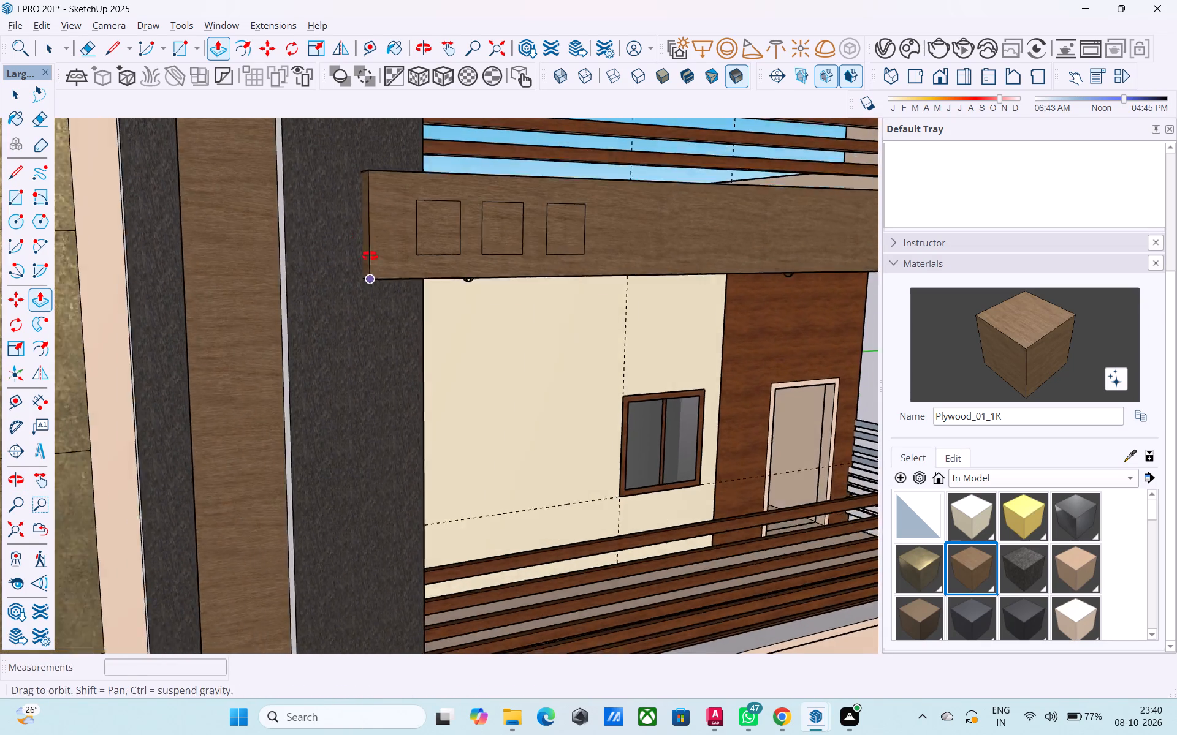
{"action": "middle_click_drag", "start_coordinate": [370, 256], "coordinate": [372, 261]}
{"action": "scroll", "coordinate": [370, 264], "scroll_direction": "up", "scroll_amount": 2}
{"action": "left_click", "coordinate": [403, 271]}
{"action": "scroll", "coordinate": [403, 271], "scroll_direction": "up", "scroll_amount": 1}
{"action": "scroll", "coordinate": [402, 276], "scroll_direction": "down", "scroll_amount": 6}
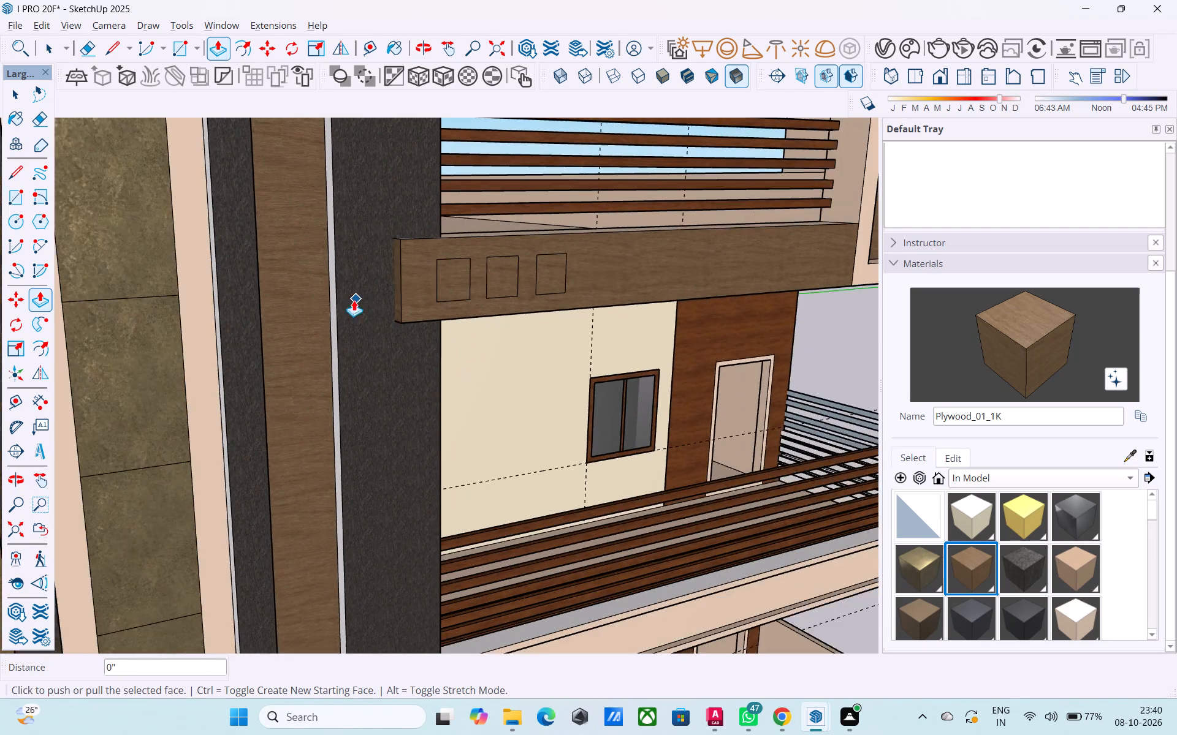
{"action": "scroll", "coordinate": [354, 300], "scroll_direction": "down", "scroll_amount": 5}
{"action": "middle_click_drag", "start_coordinate": [463, 347], "coordinate": [314, 314]}
{"action": "key", "text": "space"}
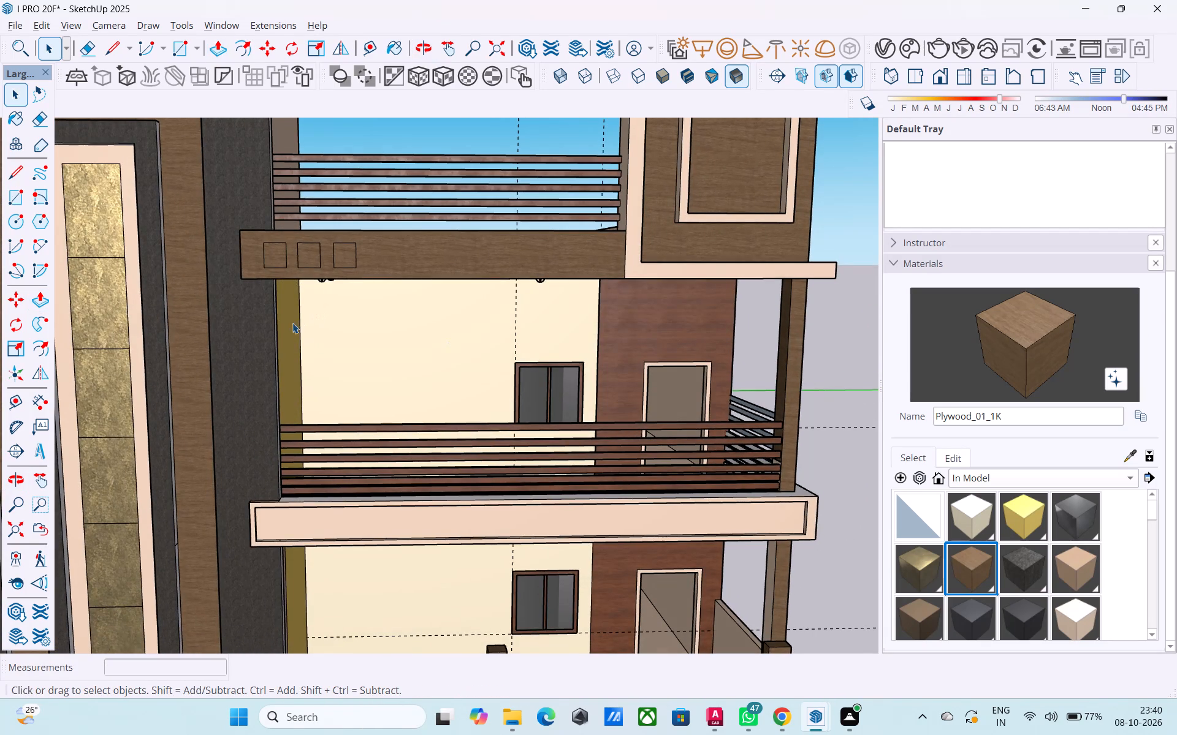
Open the upper floor's group and copy its three small squares about 12' 6 3/4" down onto the lower balcony fascia.
{"action": "left_click", "coordinate": [280, 262]}
{"action": "double_click", "coordinate": [299, 262]}
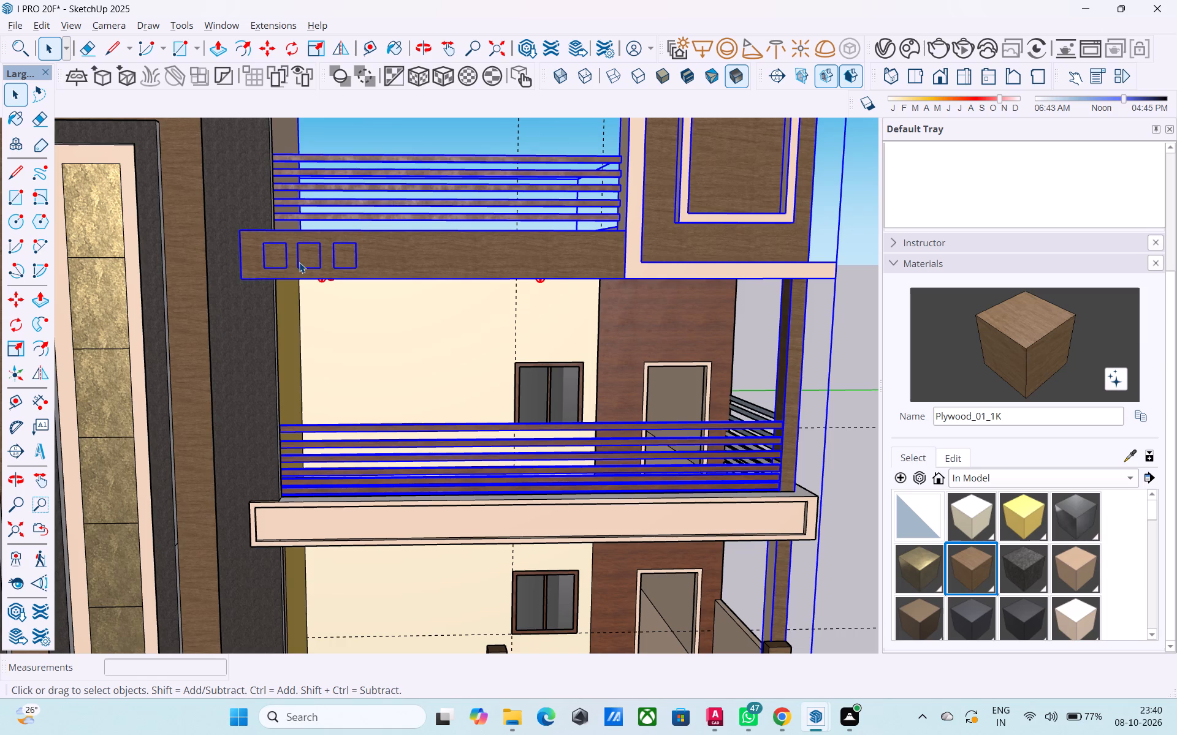
{"action": "left_click", "coordinate": [281, 258]}
{"action": "left_click", "coordinate": [315, 258]}
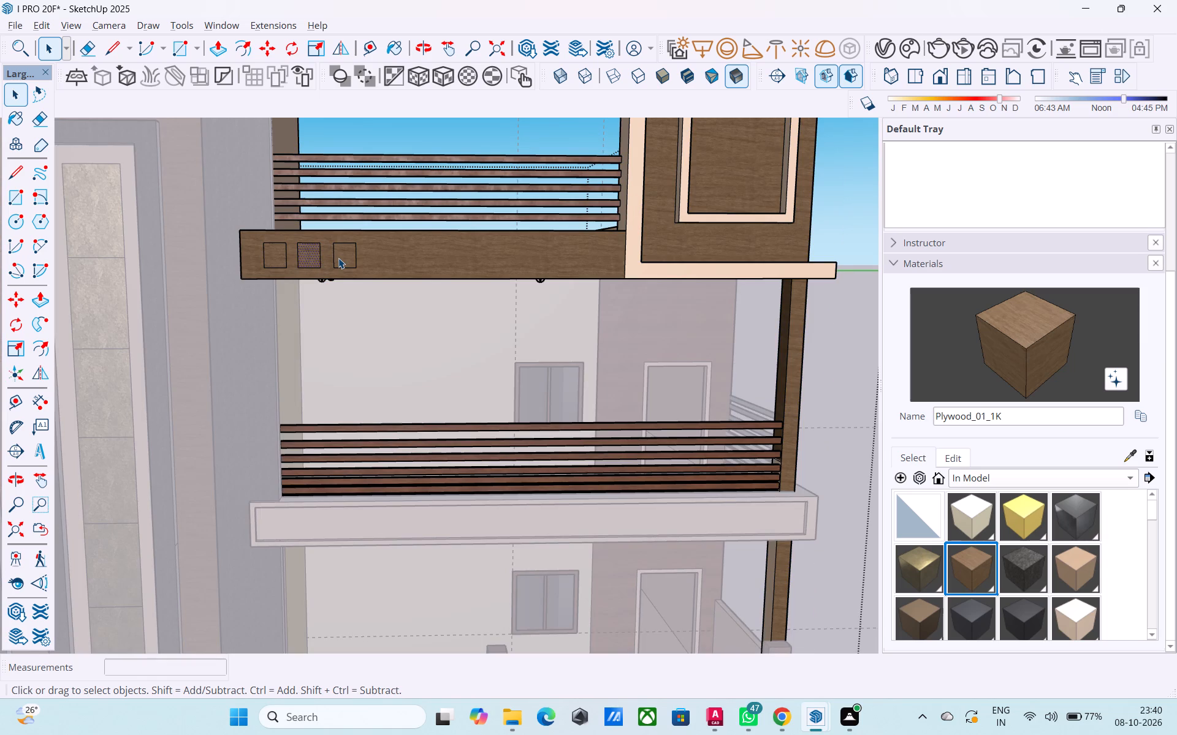
{"action": "left_click", "coordinate": [339, 258]}
{"action": "left_click", "coordinate": [306, 253], "text": "shift"}
{"action": "left_click", "coordinate": [275, 260], "text": "shift"}
{"action": "key", "text": "m"}
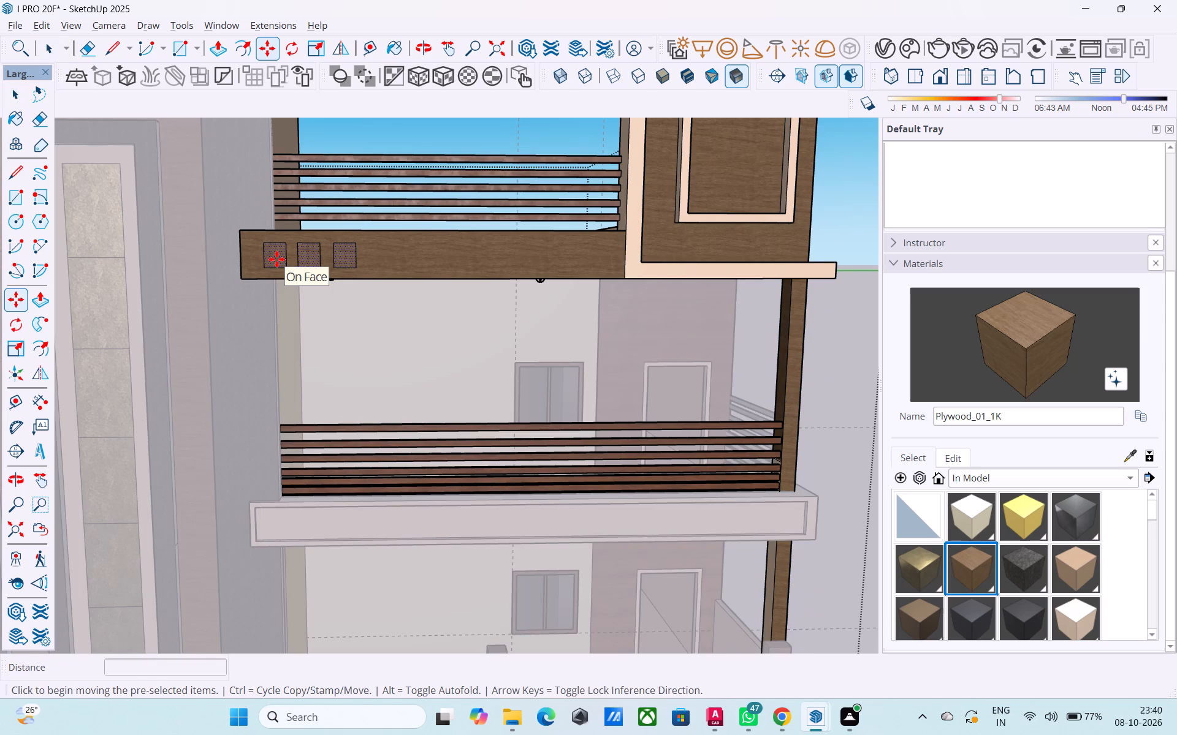
{"action": "left_click", "coordinate": [265, 246]}
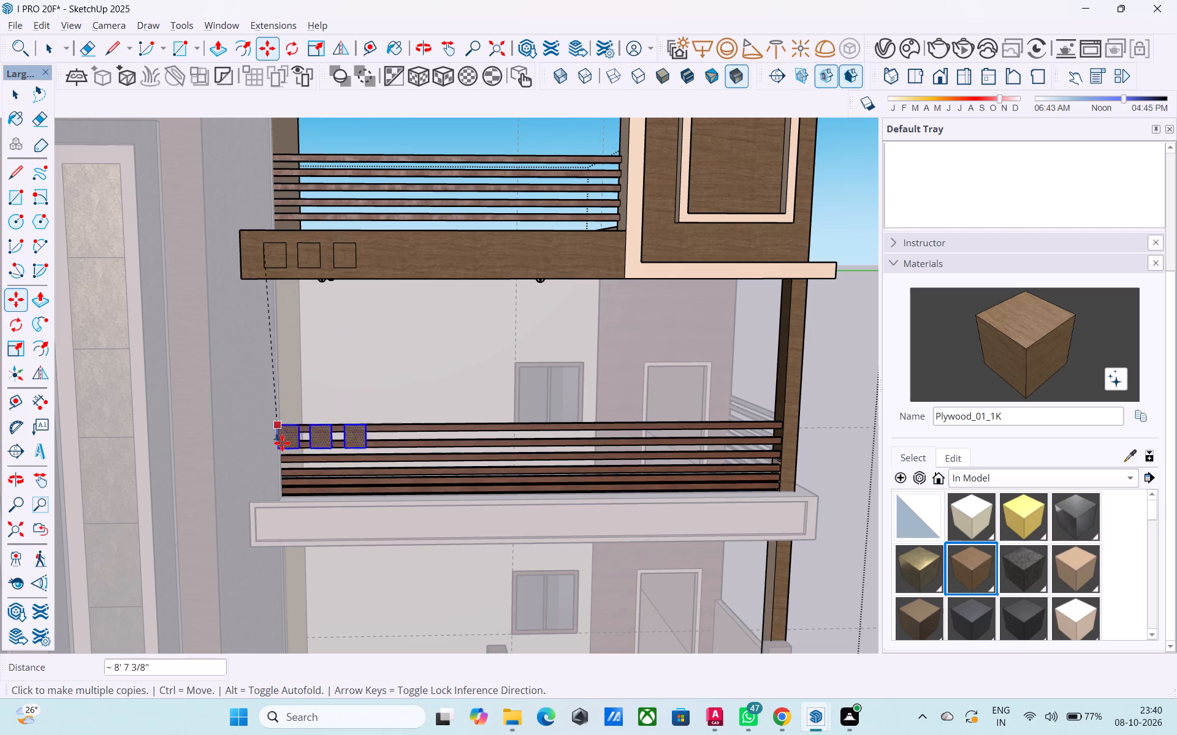
{"action": "scroll", "coordinate": [262, 505], "scroll_direction": "up", "scroll_amount": 6}
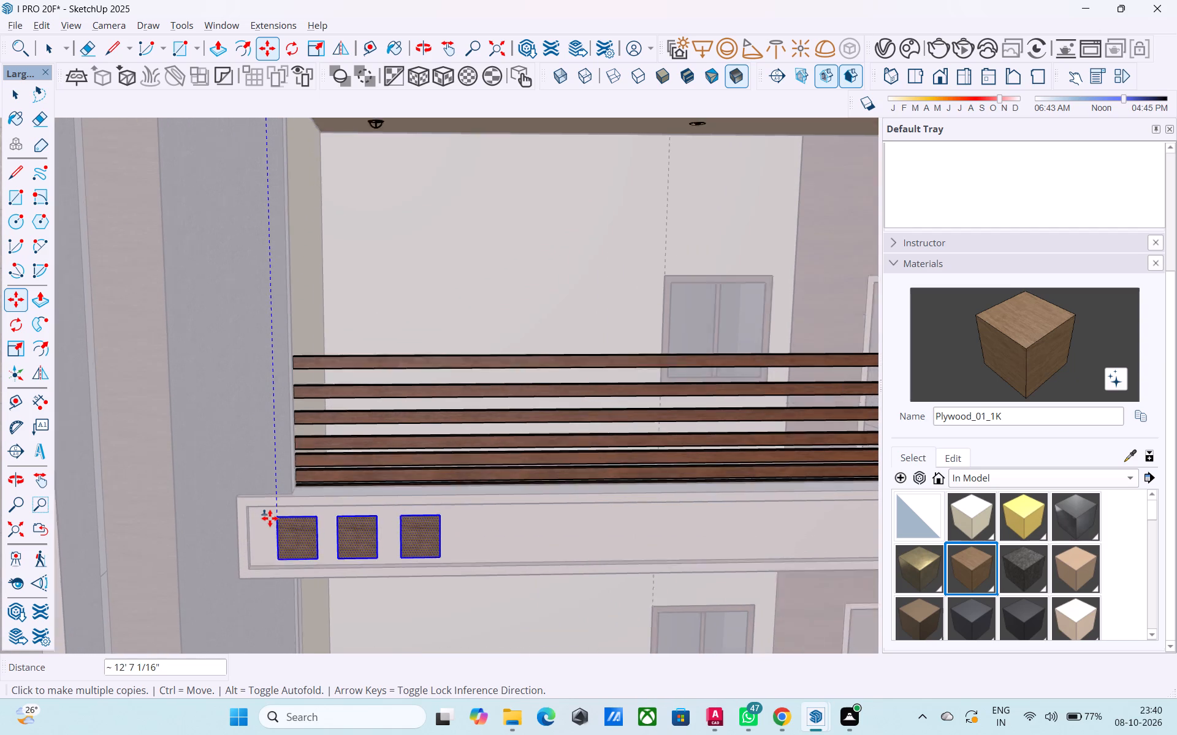
{"action": "scroll", "coordinate": [270, 518], "scroll_direction": "up", "scroll_amount": 1}
{"action": "left_click", "coordinate": [269, 516]}
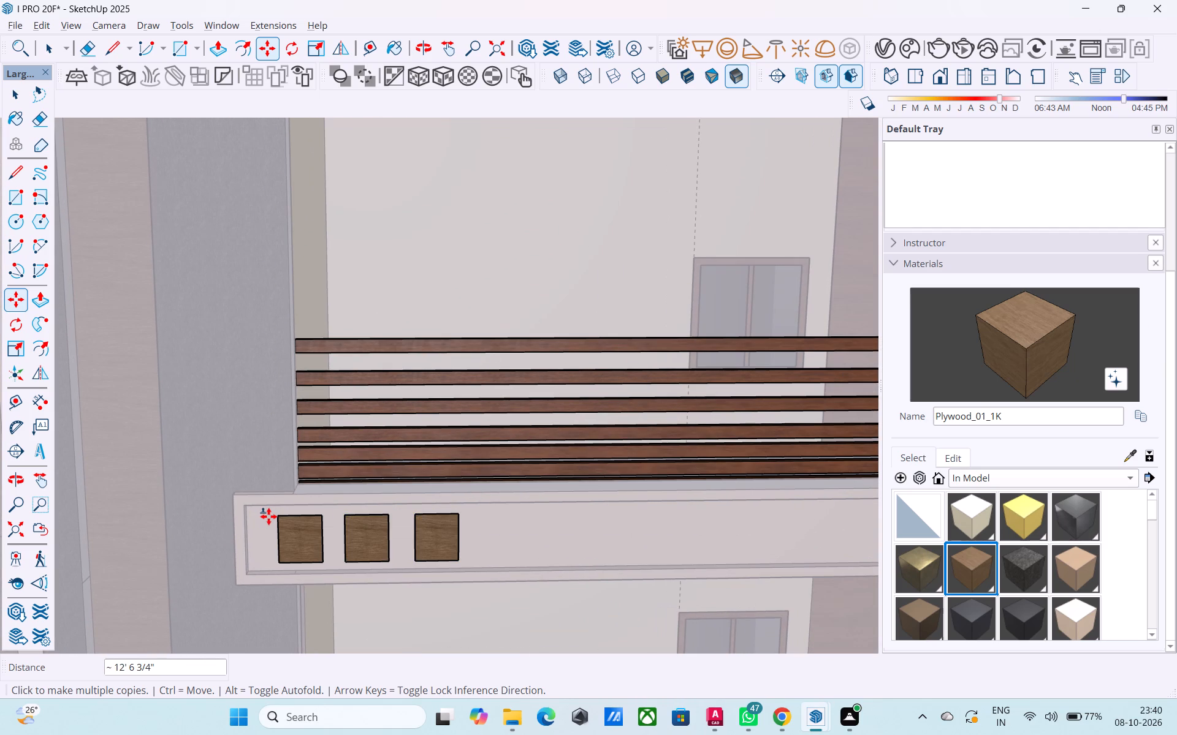
{"action": "scroll", "coordinate": [269, 517], "scroll_direction": "down", "scroll_amount": 11}
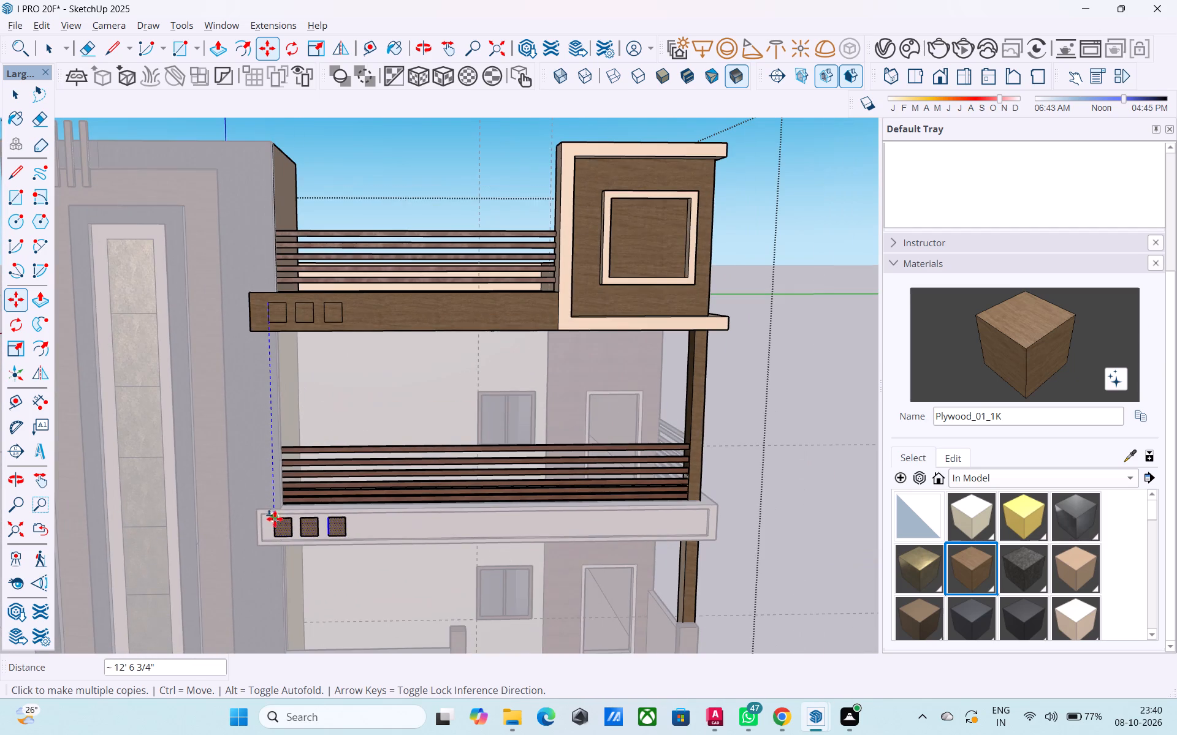
{"action": "key", "text": "space"}
Paint the three small squares on the upper plywood fascia with D01_Frost_White and close the group.
{"action": "left_click", "coordinate": [969, 517]}
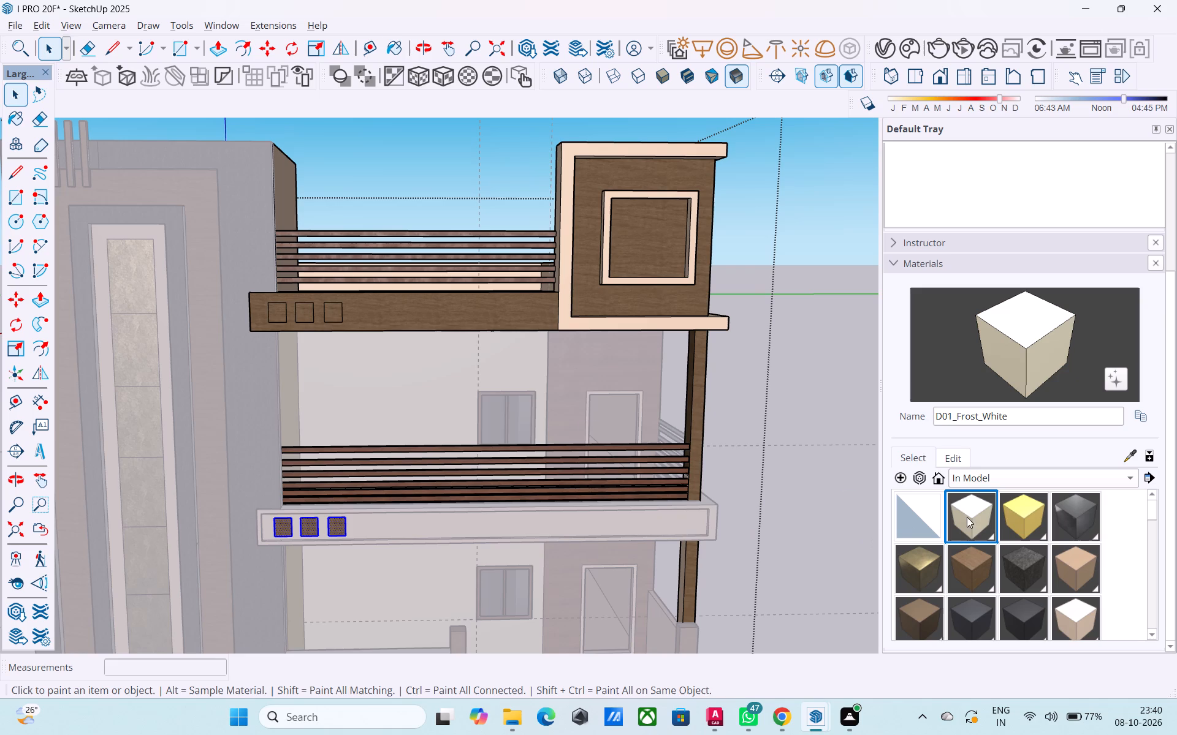
{"action": "scroll", "coordinate": [276, 334], "scroll_direction": "up", "scroll_amount": 2}
{"action": "left_click", "coordinate": [277, 314]}
{"action": "left_click", "coordinate": [314, 310]}
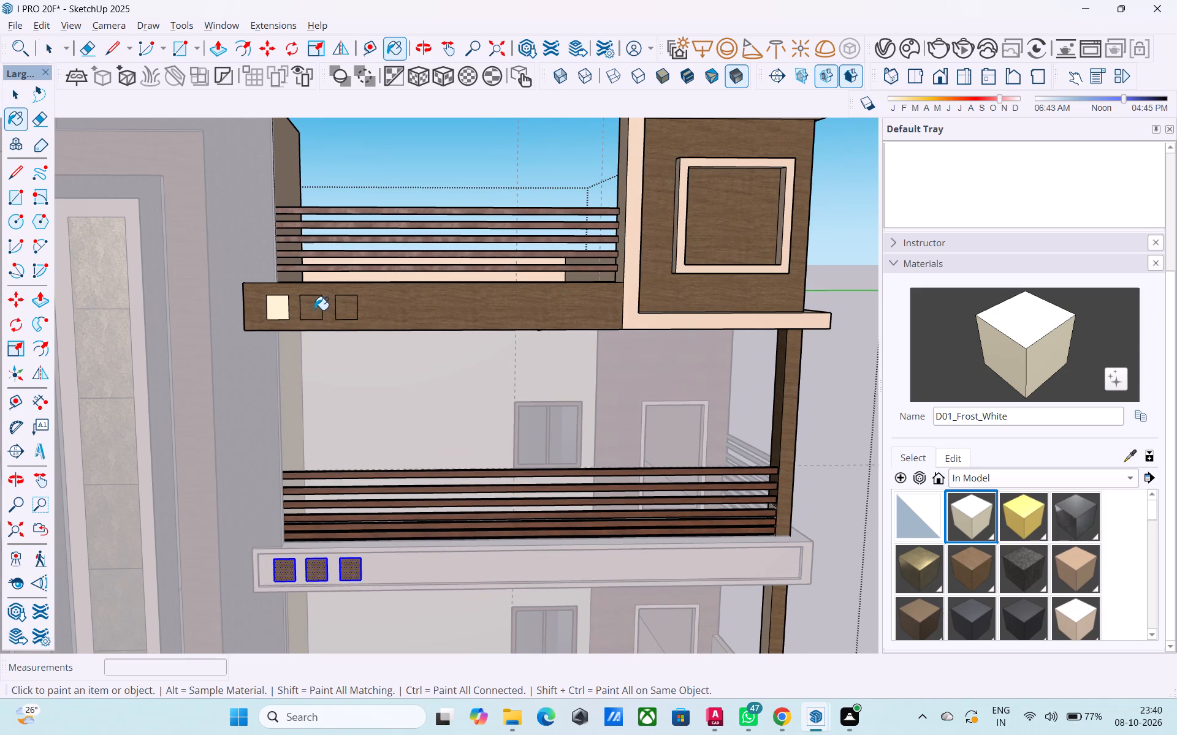
{"action": "left_click", "coordinate": [344, 310]}
{"action": "scroll", "coordinate": [342, 328], "scroll_direction": "down", "scroll_amount": 4}
{"action": "key", "text": "space"}
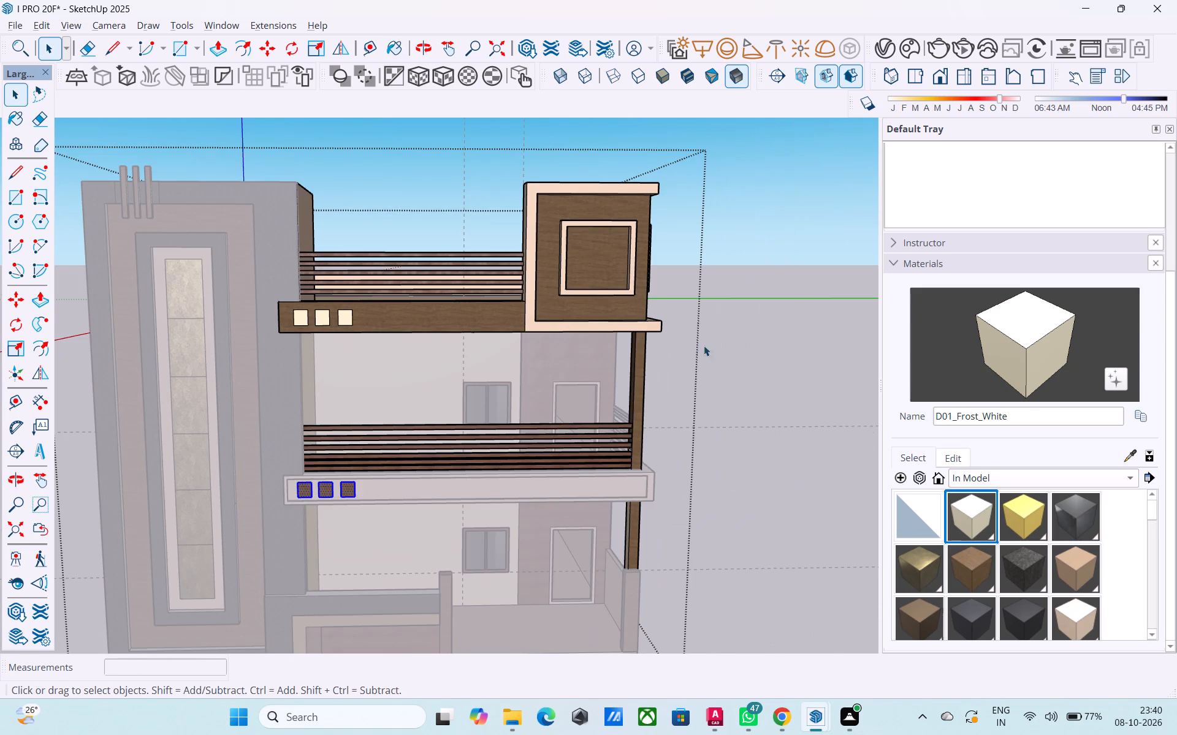
{"action": "left_click", "coordinate": [722, 346]}
Paint the three vertical fins at the top of the tower with the ThomThom - Beard1 material.
{"action": "scroll", "coordinate": [437, 383], "scroll_direction": "down", "scroll_amount": 3}
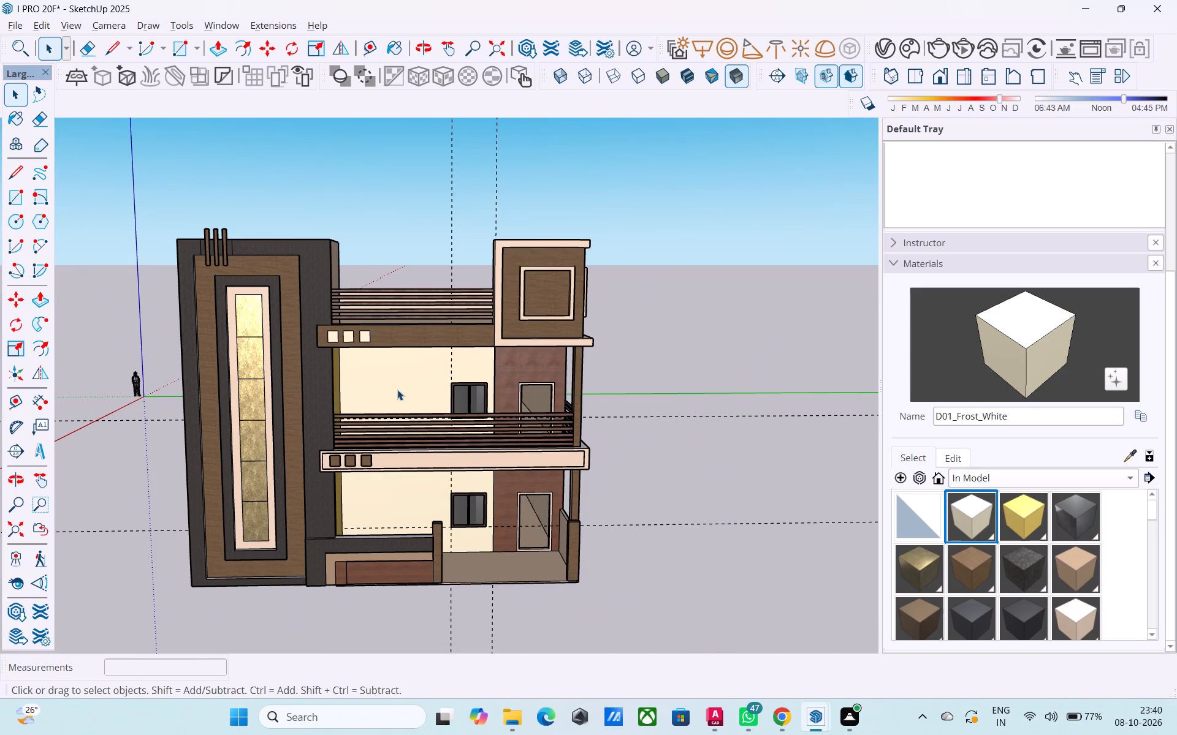
{"action": "left_click", "coordinate": [1073, 574]}
{"action": "scroll", "coordinate": [181, 242], "scroll_direction": "up", "scroll_amount": 12}
{"action": "scroll", "coordinate": [212, 233], "scroll_direction": "down", "scroll_amount": 2}
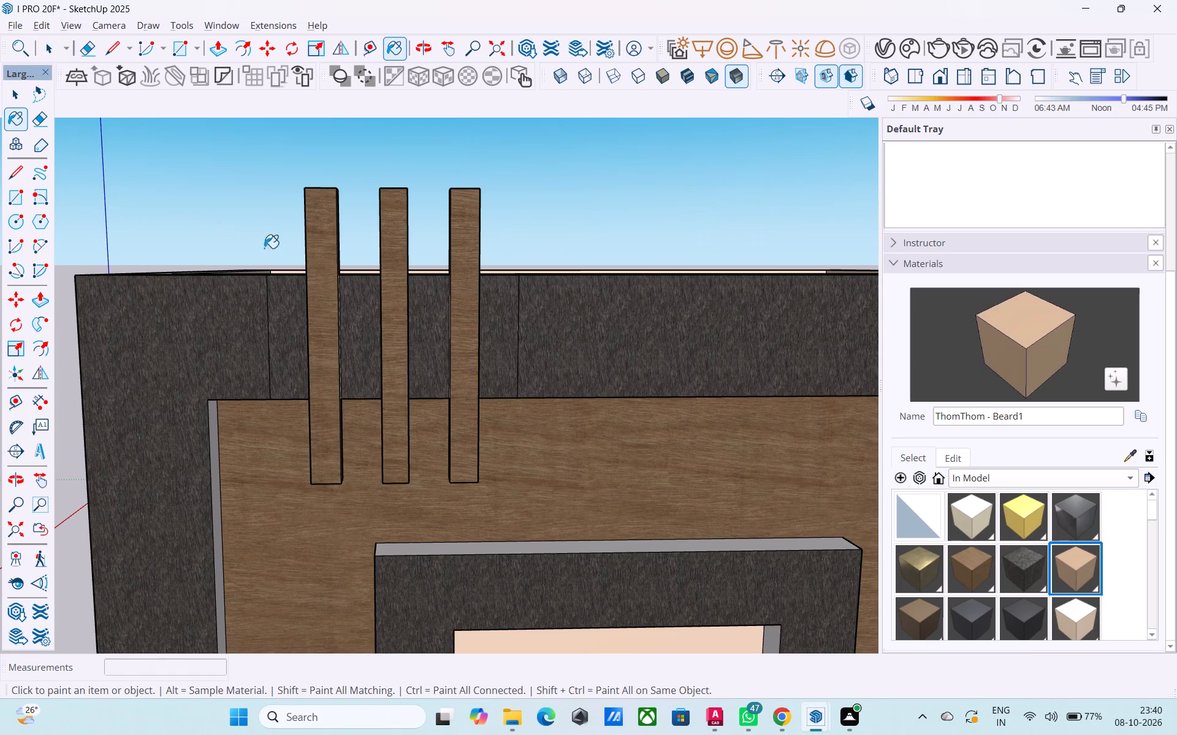
{"action": "left_click", "coordinate": [325, 251]}
{"action": "left_click", "coordinate": [386, 251]}
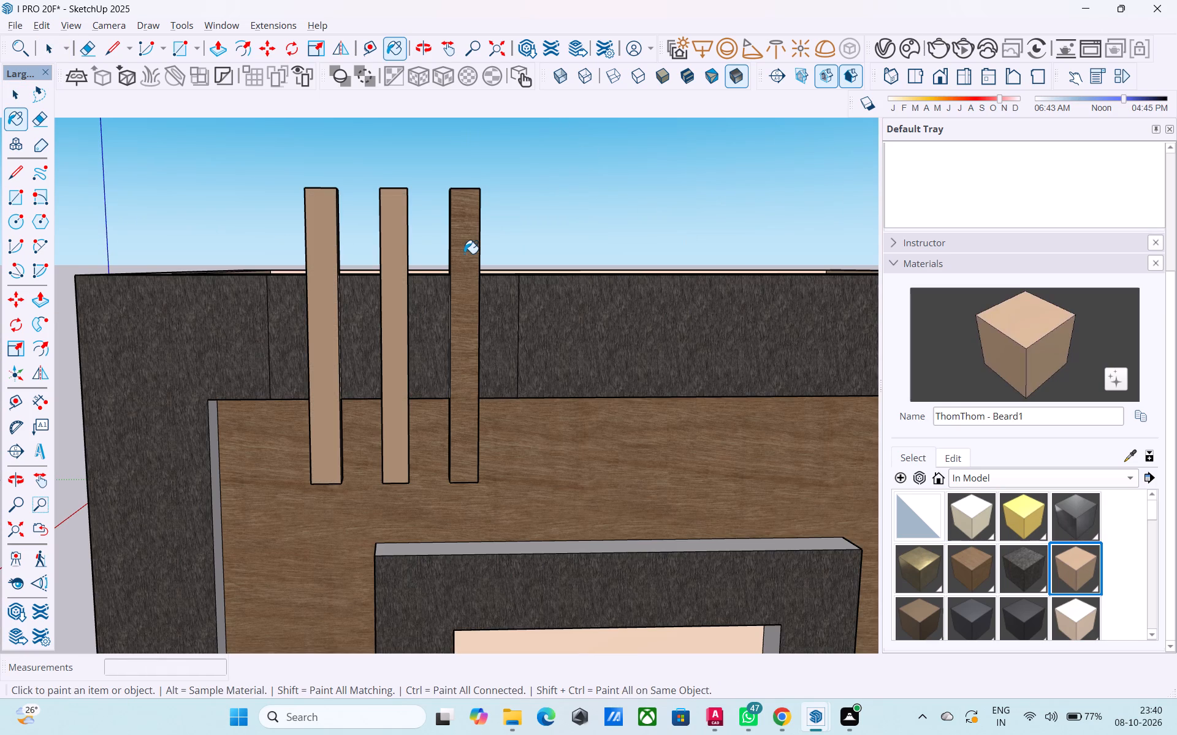
{"action": "left_click", "coordinate": [464, 254]}
{"action": "scroll", "coordinate": [295, 251], "scroll_direction": "down", "scroll_amount": 11}
{"action": "key", "text": "space"}
{"action": "left_click", "coordinate": [305, 237]}
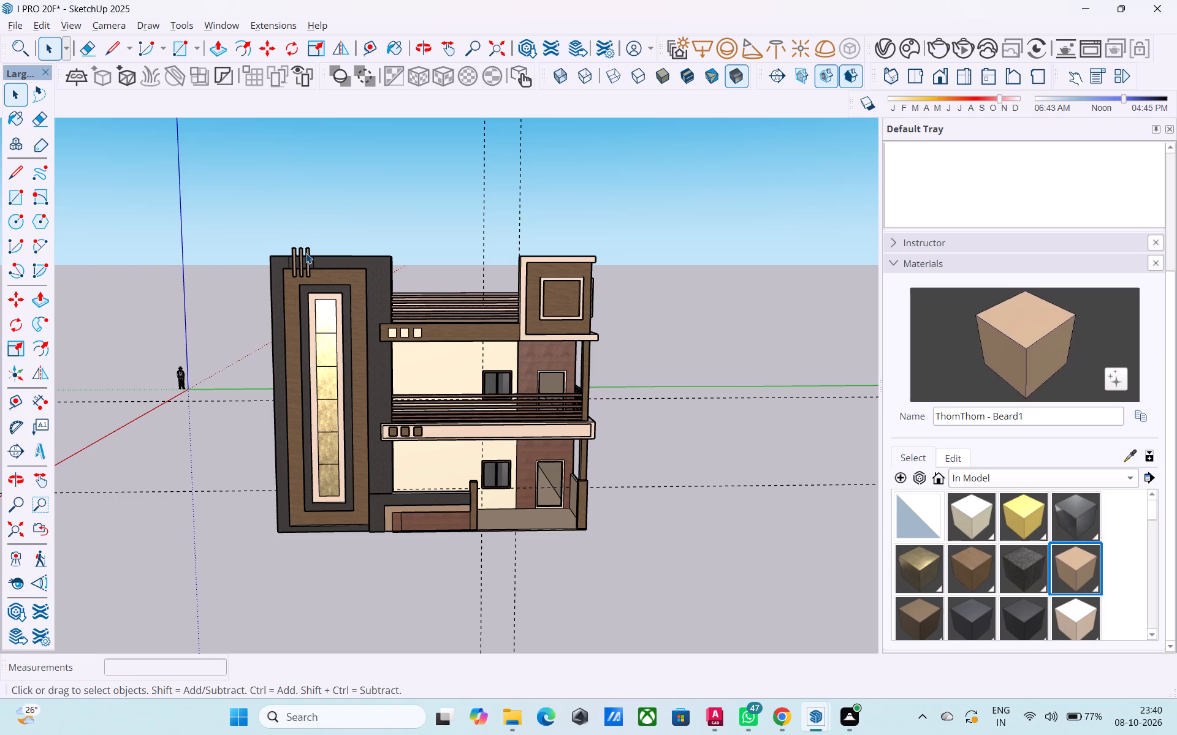
Save the model.
{"action": "key", "text": "ctrl+s"}
Import the porta+4 door model from the Downloads folder and place it on the ground beside the porch.
{"action": "left_click", "coordinate": [22, 28]}
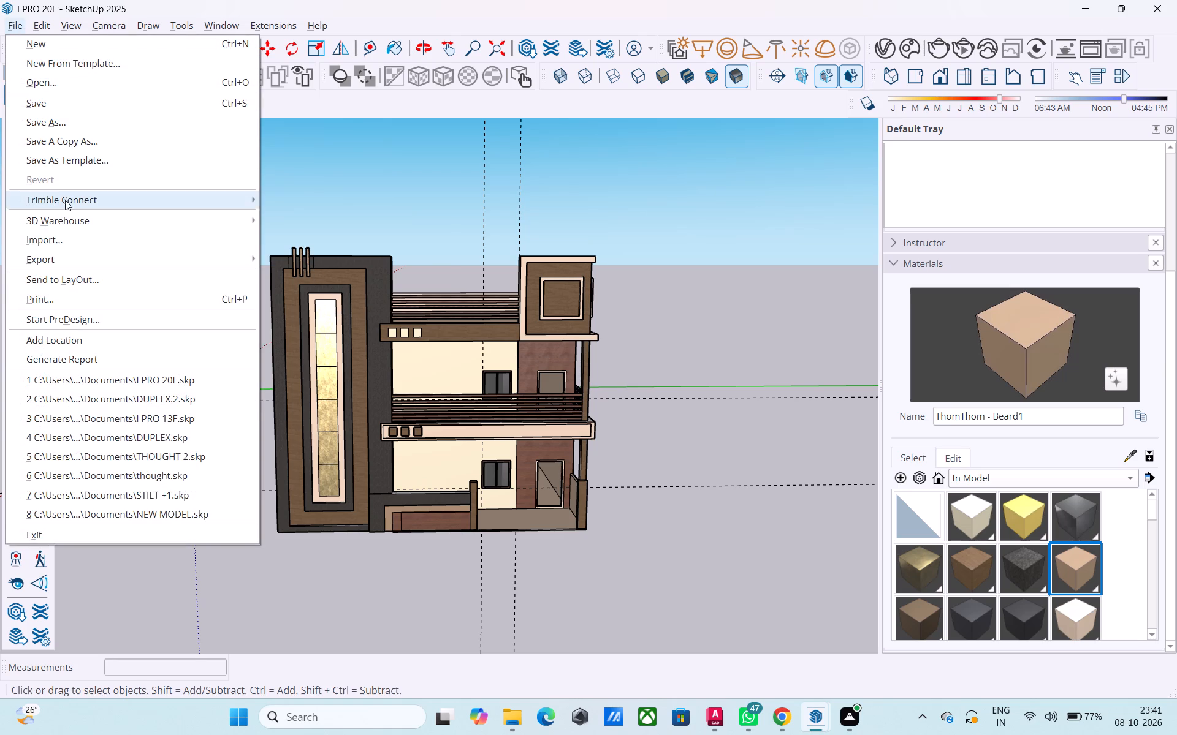
{"action": "left_click", "coordinate": [72, 239]}
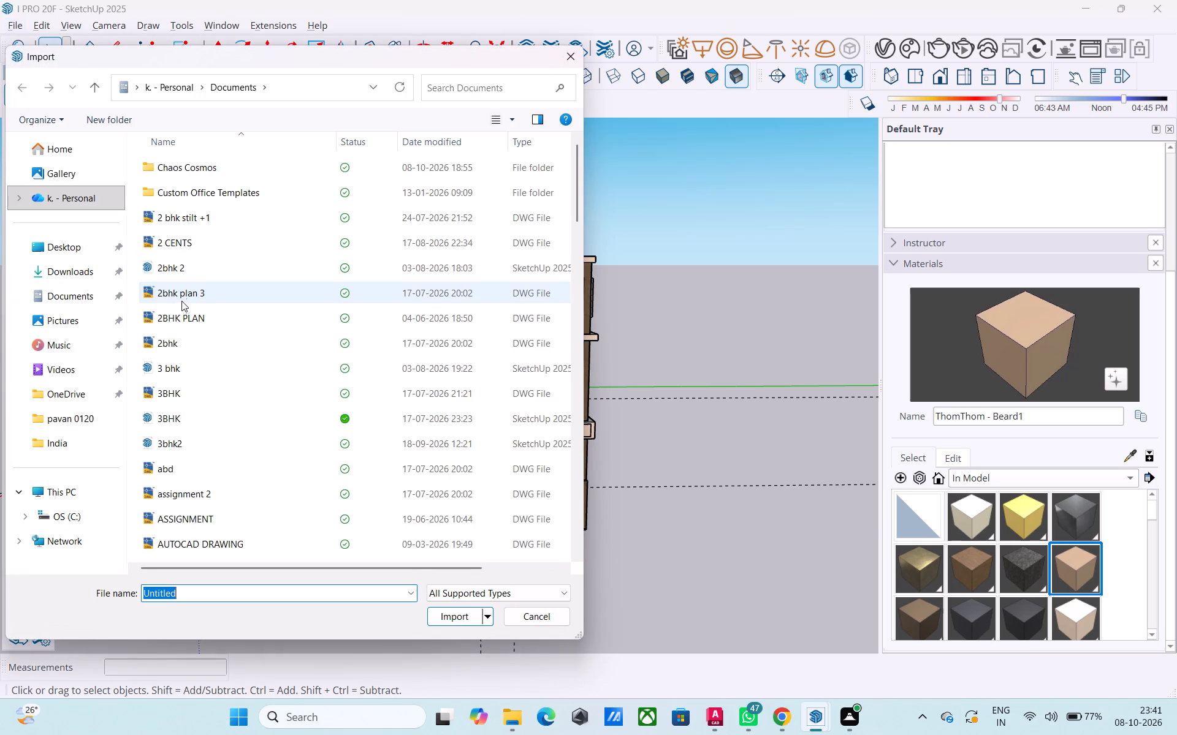
{"action": "left_click", "coordinate": [41, 279]}
{"action": "scroll", "coordinate": [249, 305], "scroll_direction": "down", "scroll_amount": 3}
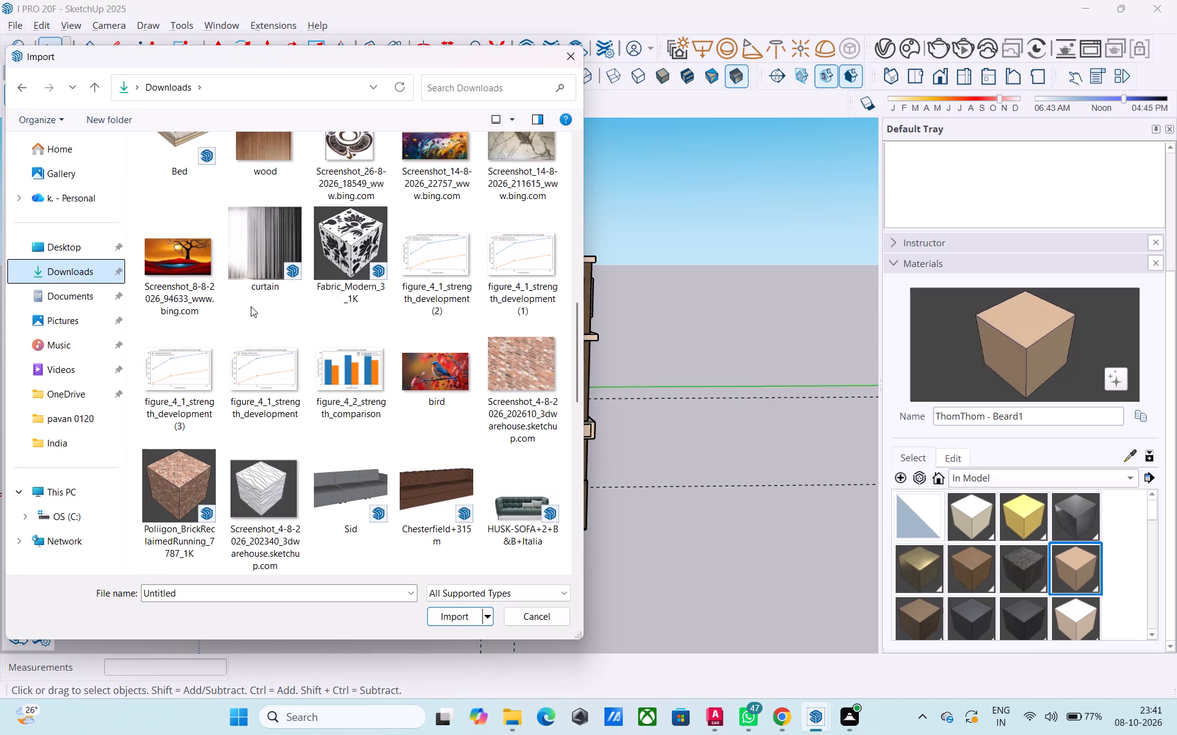
{"action": "scroll", "coordinate": [251, 306], "scroll_direction": "down", "scroll_amount": 2}
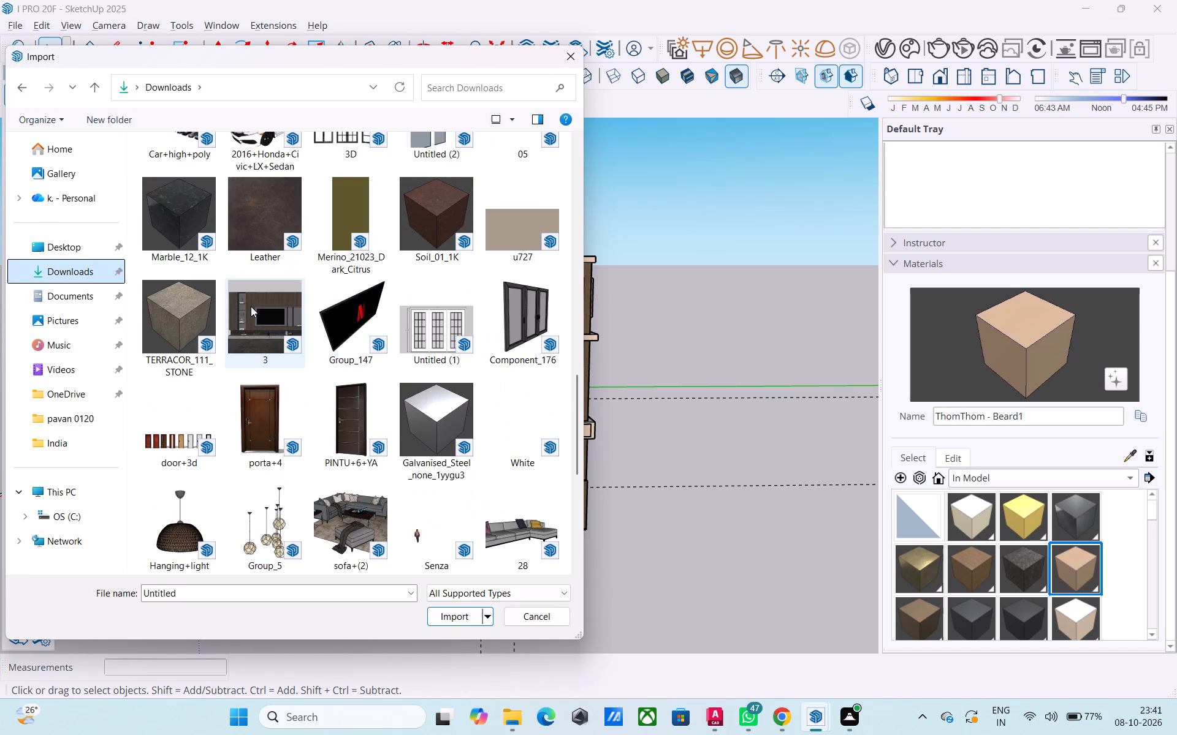
{"action": "scroll", "coordinate": [251, 306], "scroll_direction": "down", "scroll_amount": 1}
{"action": "scroll", "coordinate": [251, 306], "scroll_direction": "up", "scroll_amount": 1}
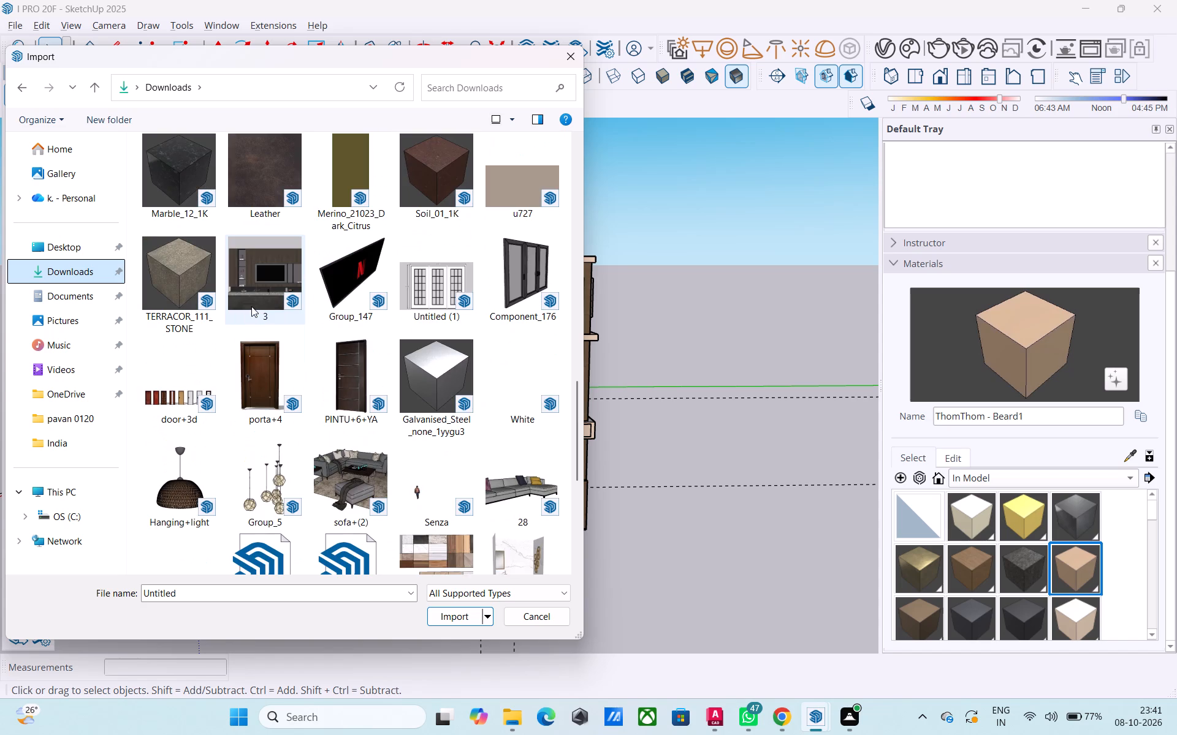
{"action": "left_click", "coordinate": [271, 365]}
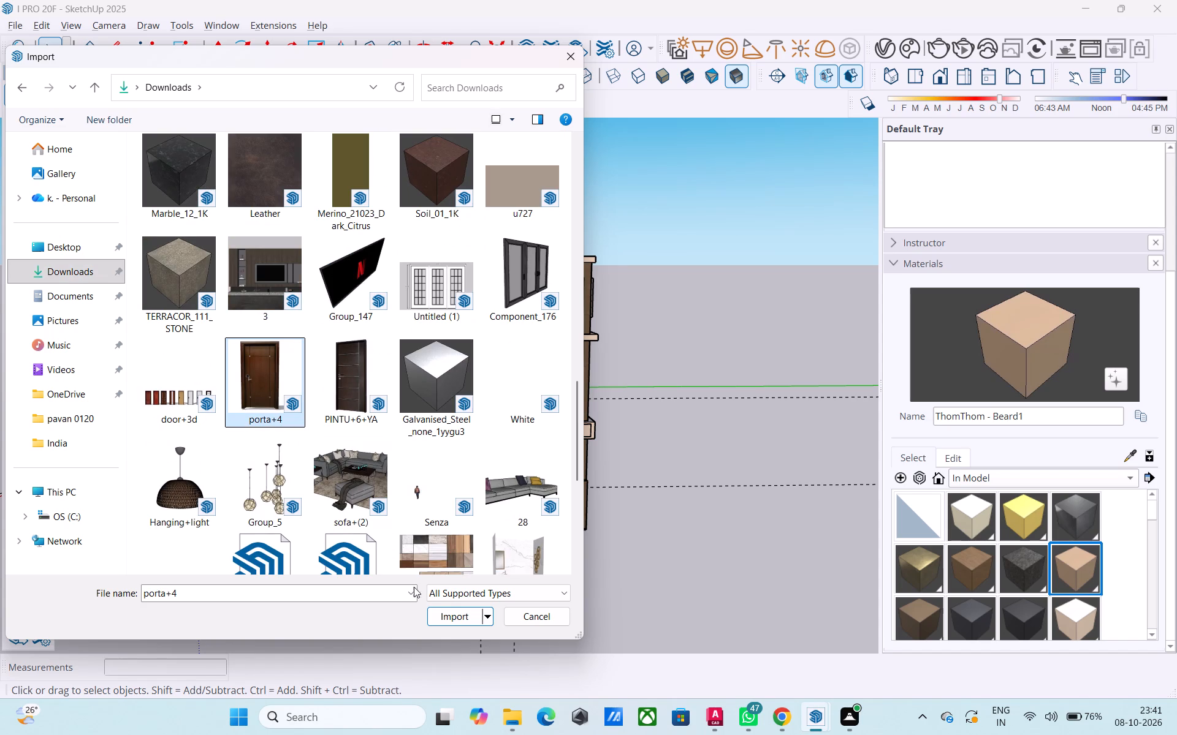
{"action": "left_click", "coordinate": [440, 612]}
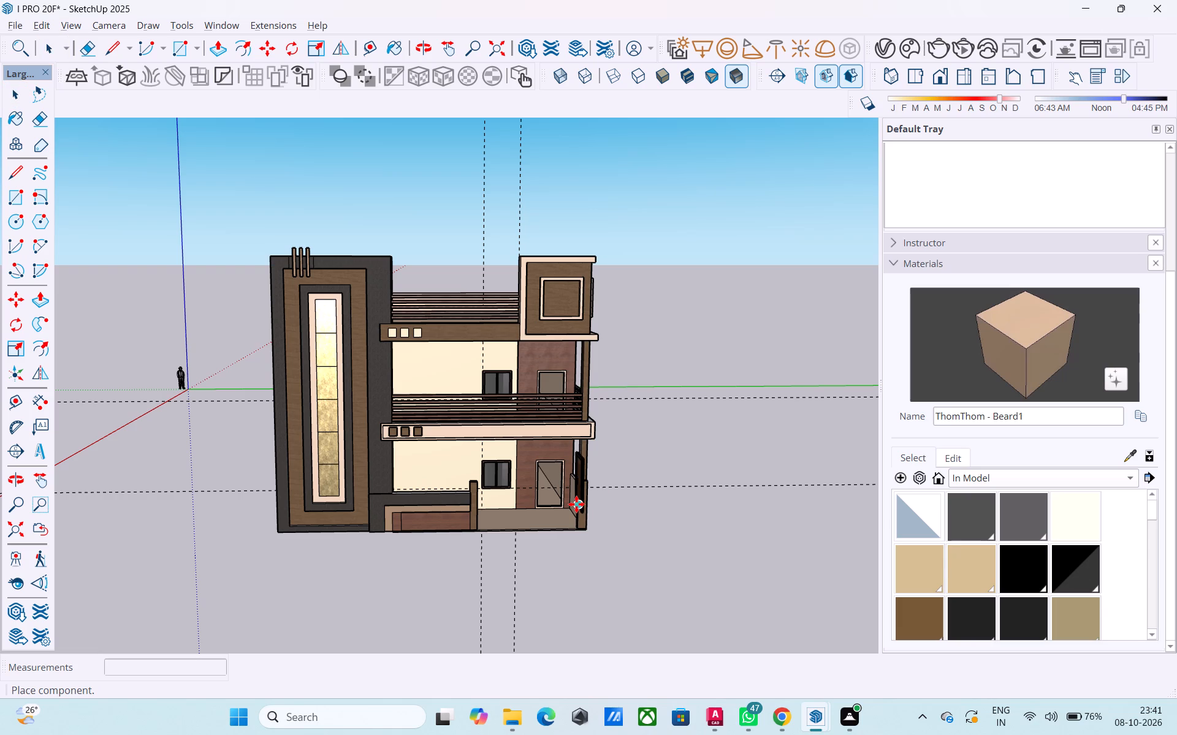
{"action": "left_click", "coordinate": [630, 549]}
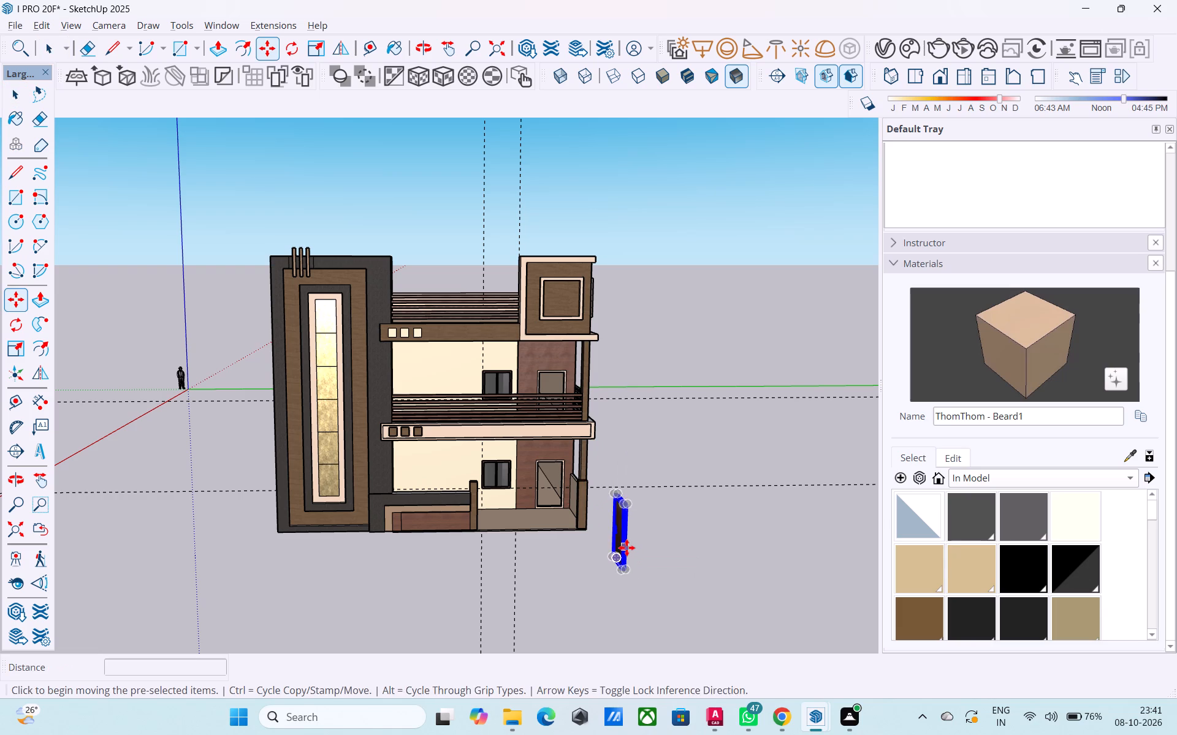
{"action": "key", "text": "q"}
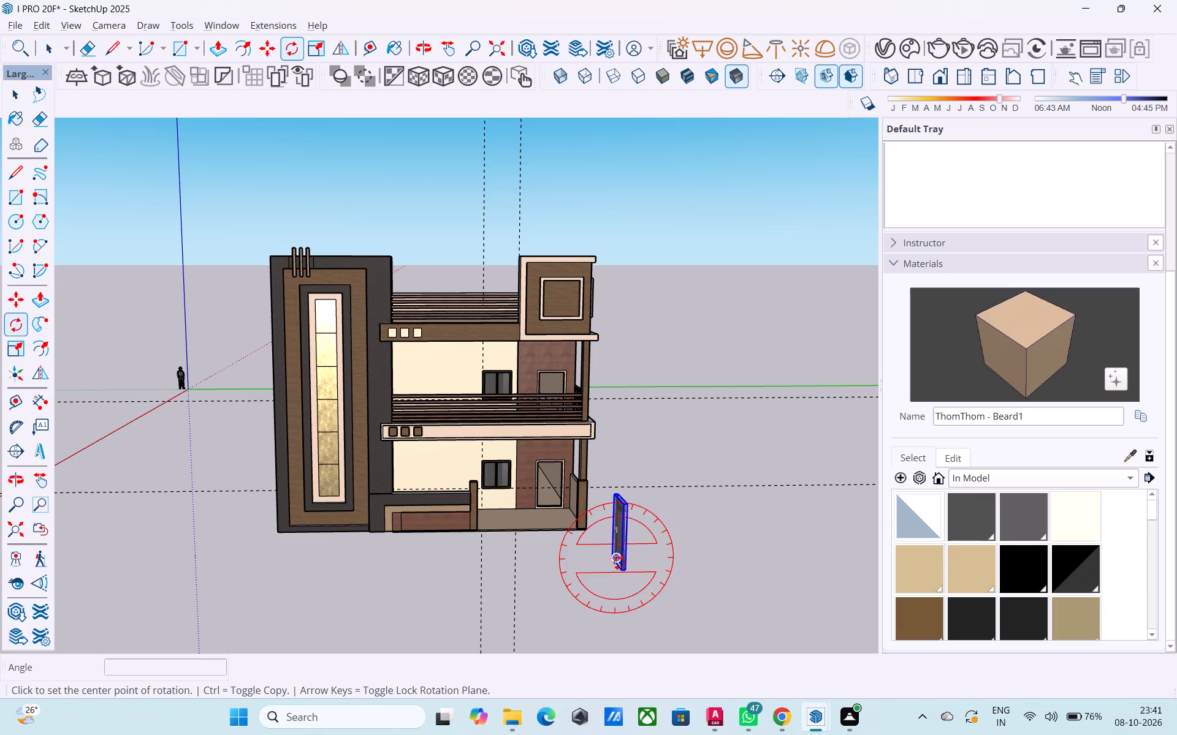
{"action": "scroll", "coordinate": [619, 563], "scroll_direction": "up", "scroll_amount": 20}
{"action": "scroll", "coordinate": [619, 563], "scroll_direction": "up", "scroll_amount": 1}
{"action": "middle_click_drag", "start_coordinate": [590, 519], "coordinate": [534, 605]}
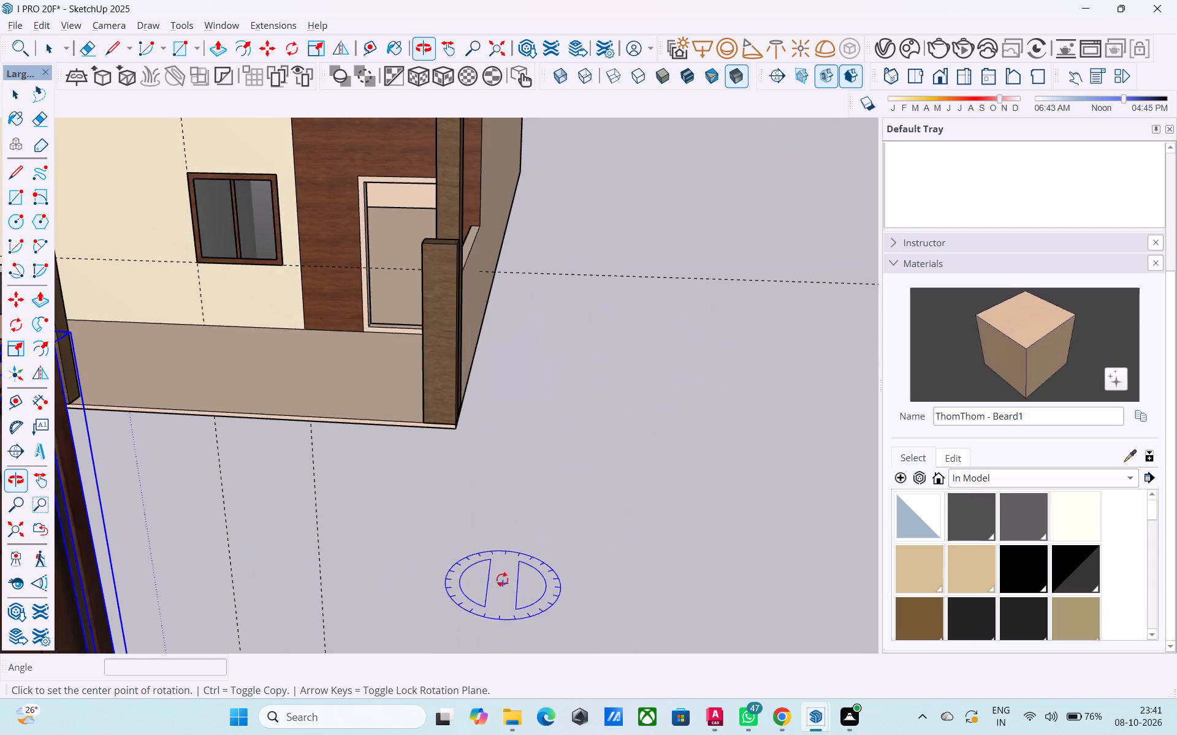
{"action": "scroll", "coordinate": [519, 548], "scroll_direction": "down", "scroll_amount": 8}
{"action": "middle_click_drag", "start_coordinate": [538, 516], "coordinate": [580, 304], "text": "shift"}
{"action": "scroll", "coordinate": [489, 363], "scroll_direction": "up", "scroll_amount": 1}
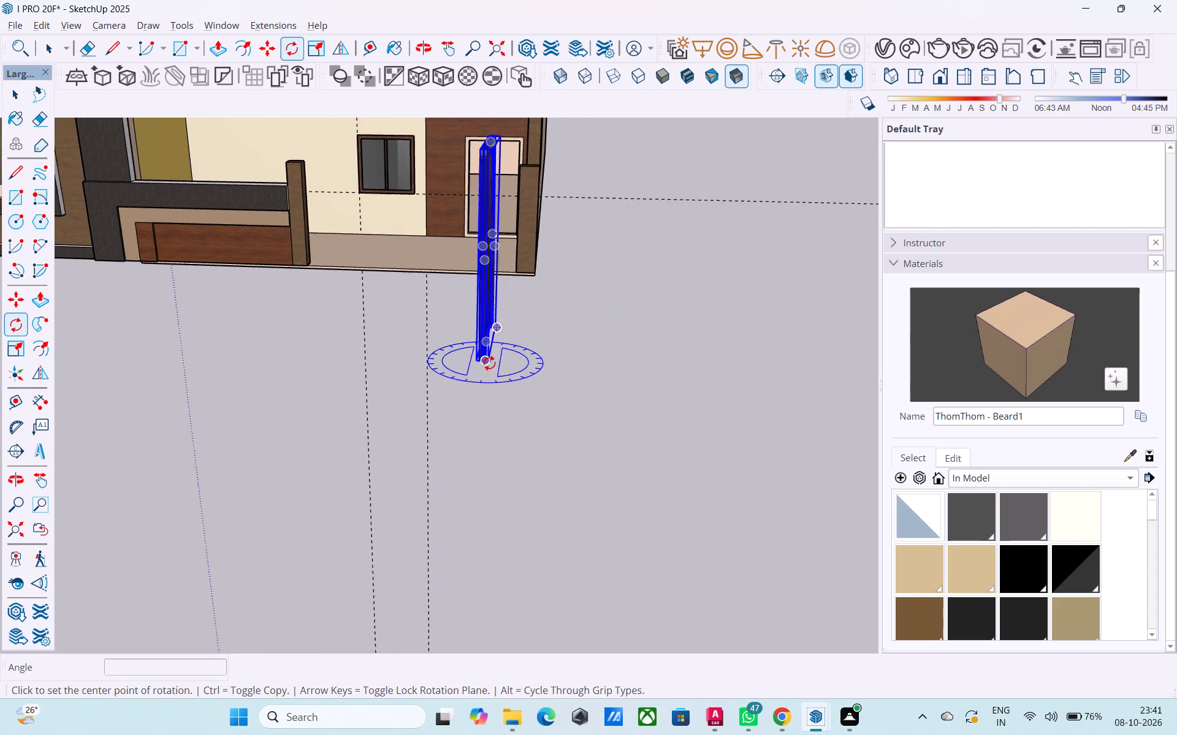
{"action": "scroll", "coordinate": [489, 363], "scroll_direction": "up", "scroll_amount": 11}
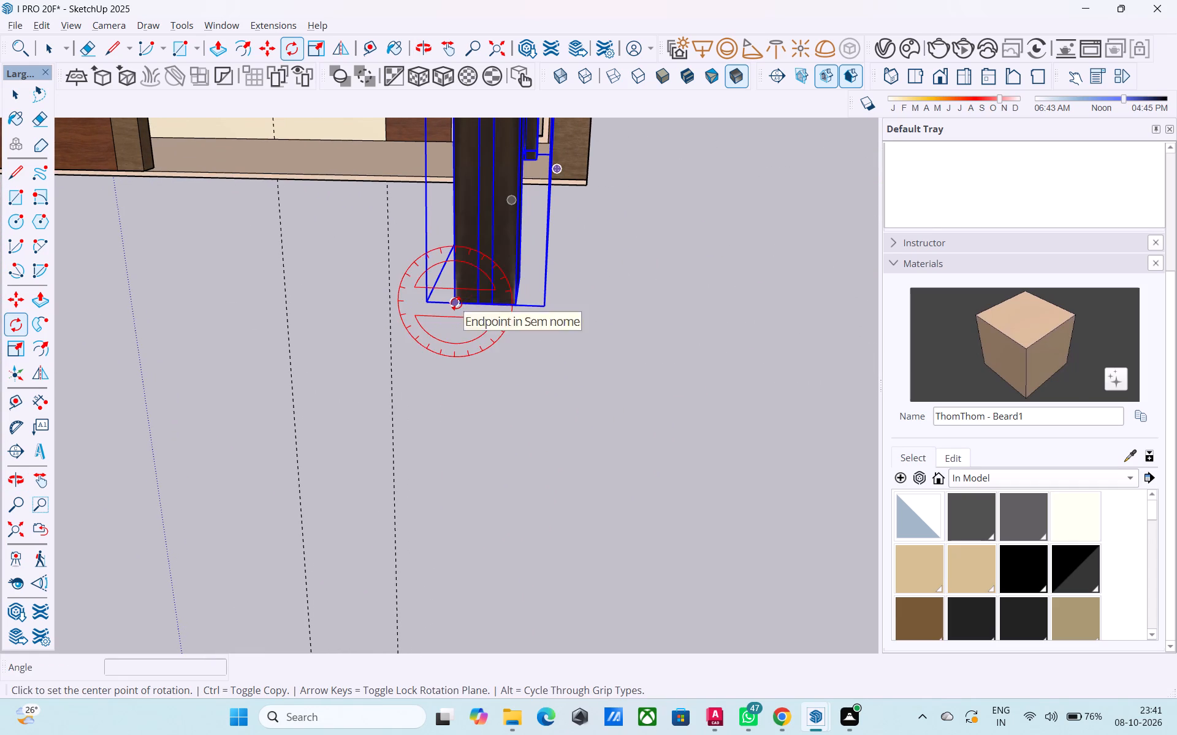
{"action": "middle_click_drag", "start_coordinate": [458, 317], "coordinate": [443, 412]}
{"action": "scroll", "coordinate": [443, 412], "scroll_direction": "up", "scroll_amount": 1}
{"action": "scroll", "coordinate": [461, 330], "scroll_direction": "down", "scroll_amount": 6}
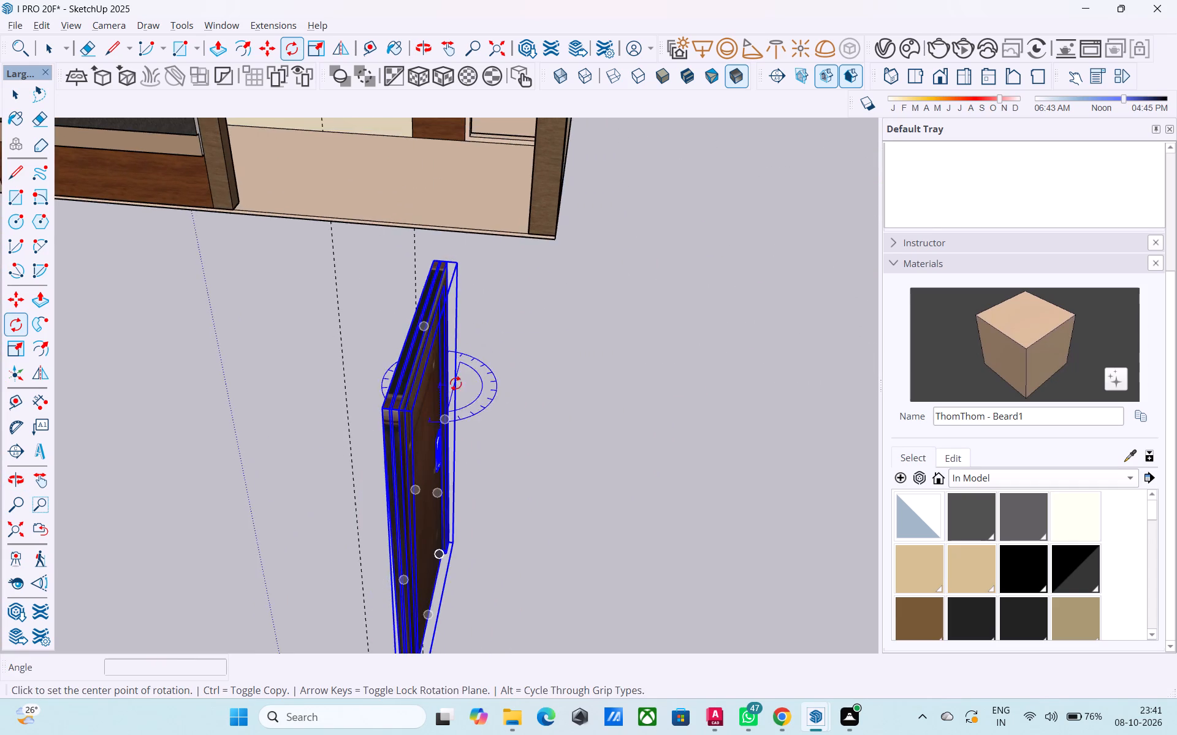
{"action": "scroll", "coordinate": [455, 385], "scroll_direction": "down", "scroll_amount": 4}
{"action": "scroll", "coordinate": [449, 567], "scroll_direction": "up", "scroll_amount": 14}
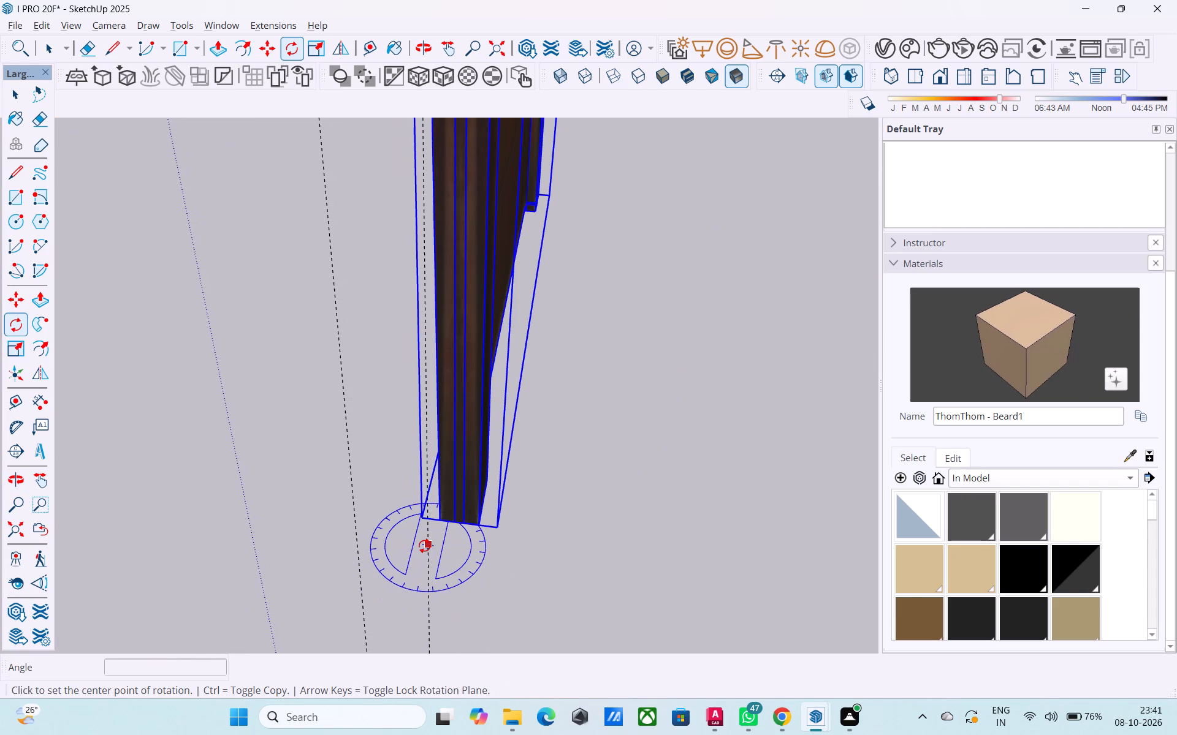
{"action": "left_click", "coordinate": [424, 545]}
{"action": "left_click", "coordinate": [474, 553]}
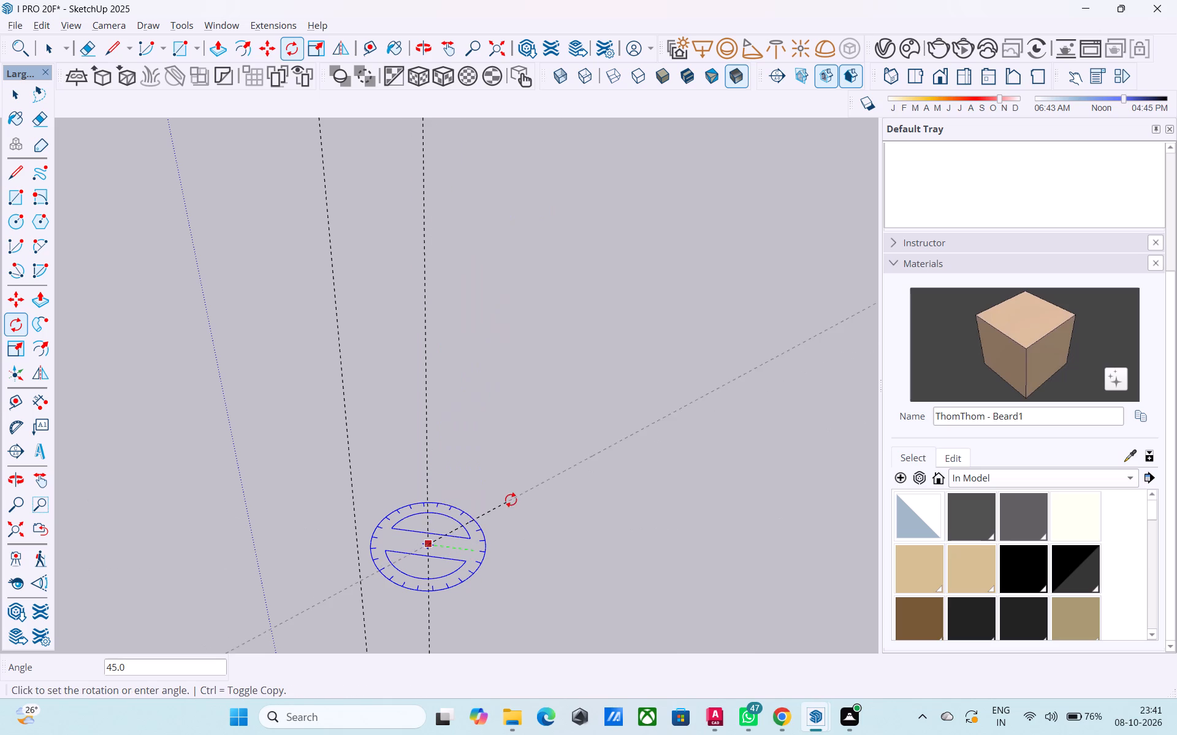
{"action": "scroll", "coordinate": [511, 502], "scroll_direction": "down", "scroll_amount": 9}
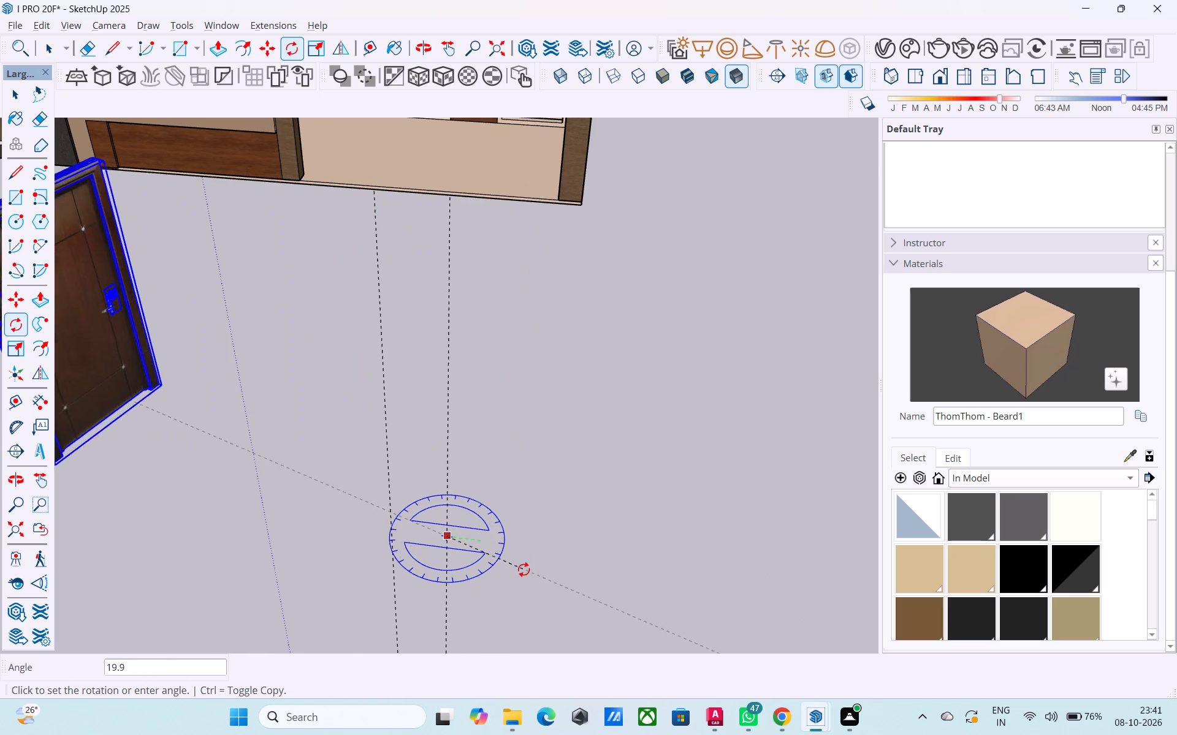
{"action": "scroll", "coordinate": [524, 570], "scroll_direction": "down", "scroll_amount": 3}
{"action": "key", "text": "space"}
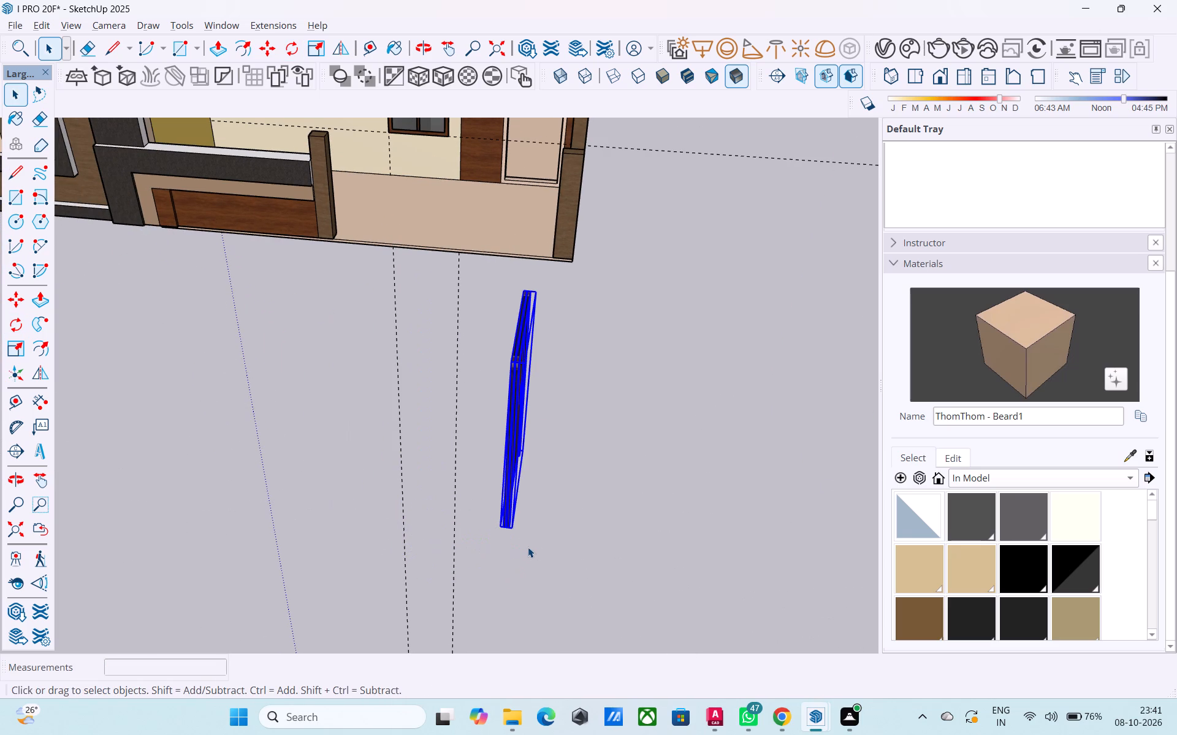
Rotate the imported door 90 degrees on the ground plane about its bottom corner so it faces the front.
{"action": "key", "text": "q"}
{"action": "scroll", "coordinate": [498, 531], "scroll_direction": "up", "scroll_amount": 7}
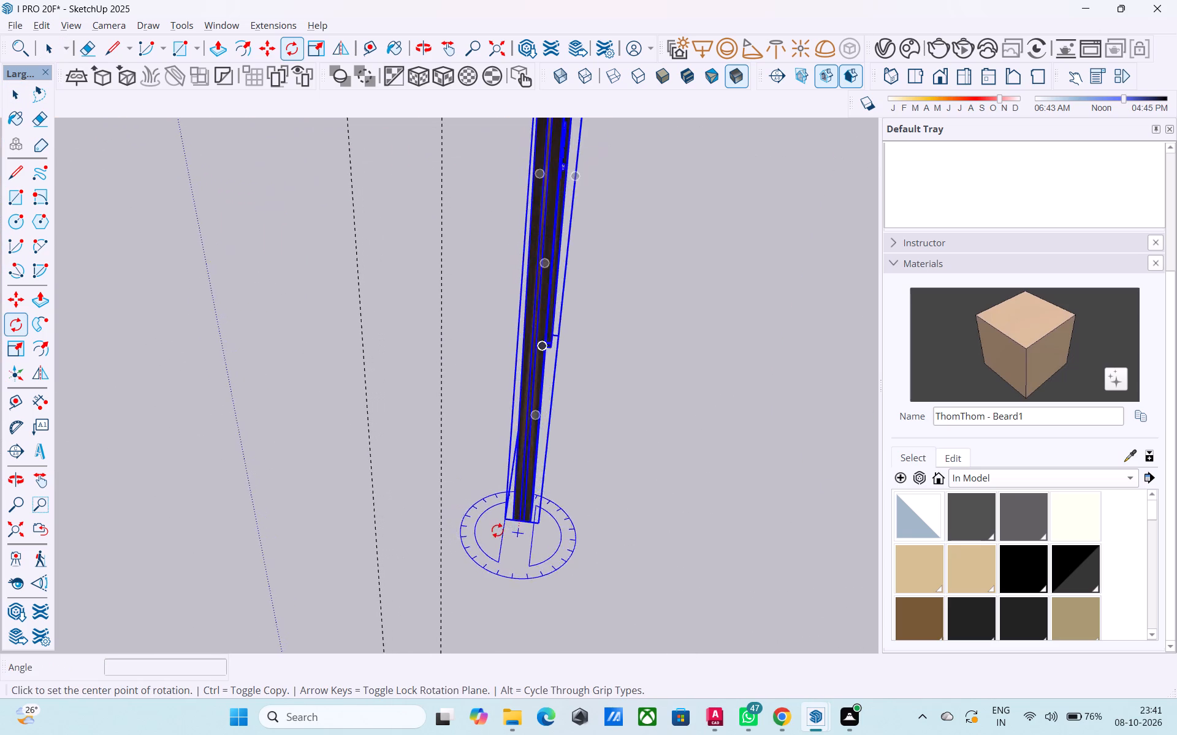
{"action": "scroll", "coordinate": [497, 530], "scroll_direction": "up", "scroll_amount": 8}
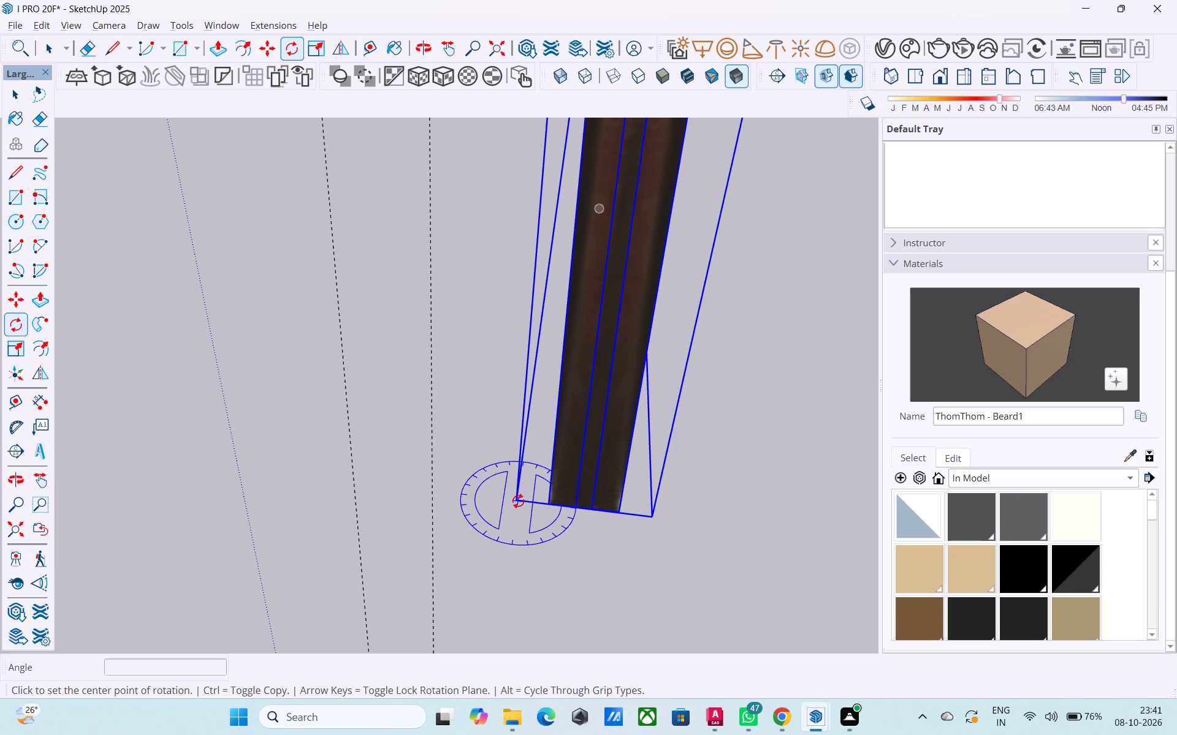
{"action": "left_click", "coordinate": [519, 501]}
{"action": "left_click", "coordinate": [649, 515]}
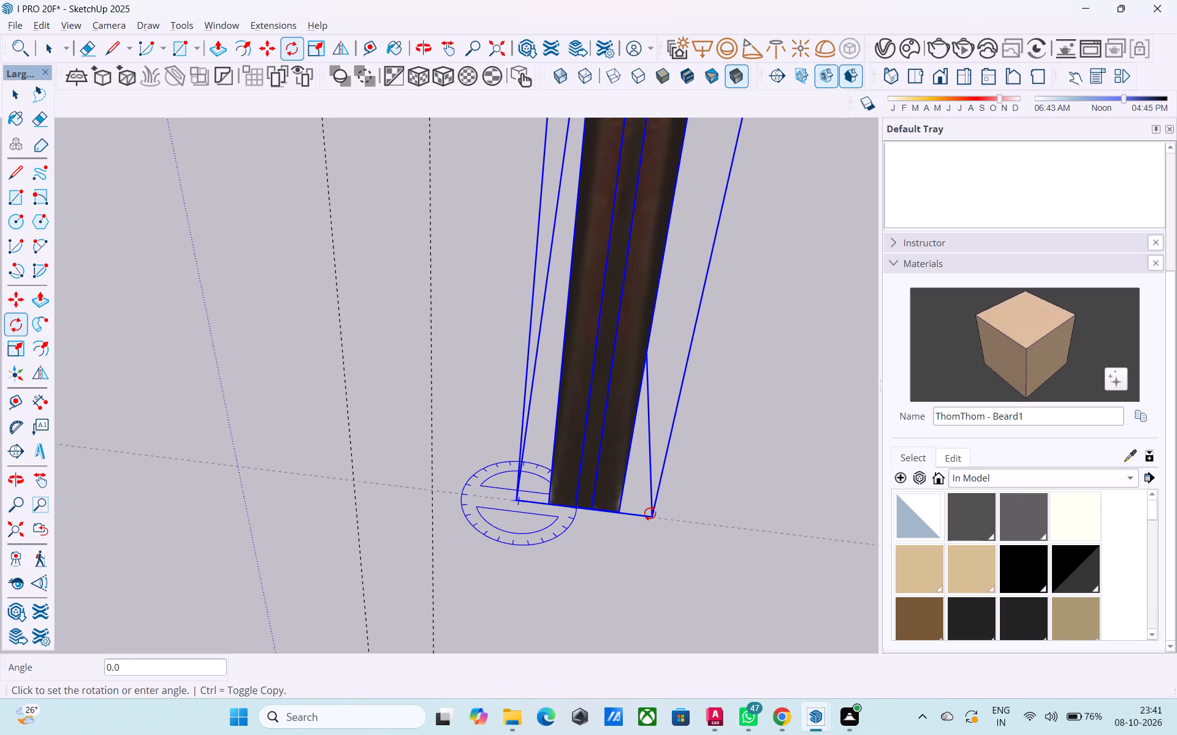
{"action": "scroll", "coordinate": [671, 492], "scroll_direction": "down", "scroll_amount": 14}
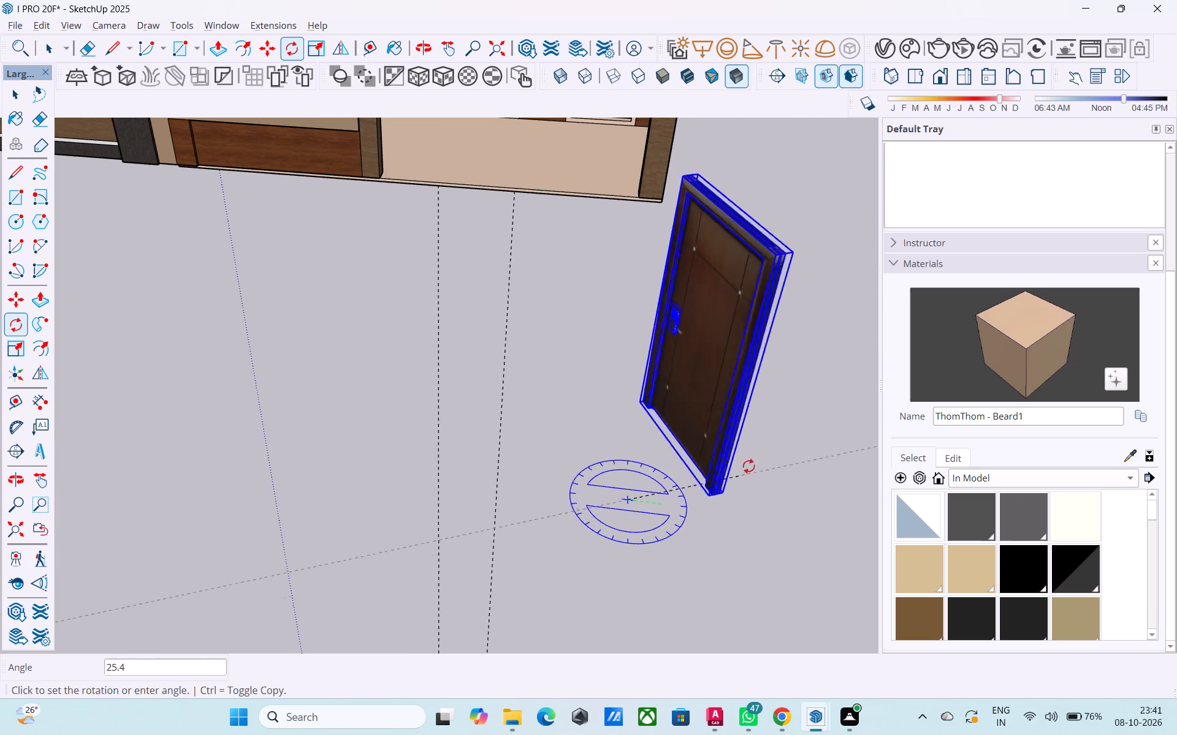
{"action": "left_click", "coordinate": [623, 369]}
{"action": "scroll", "coordinate": [620, 420], "scroll_direction": "down", "scroll_amount": 9}
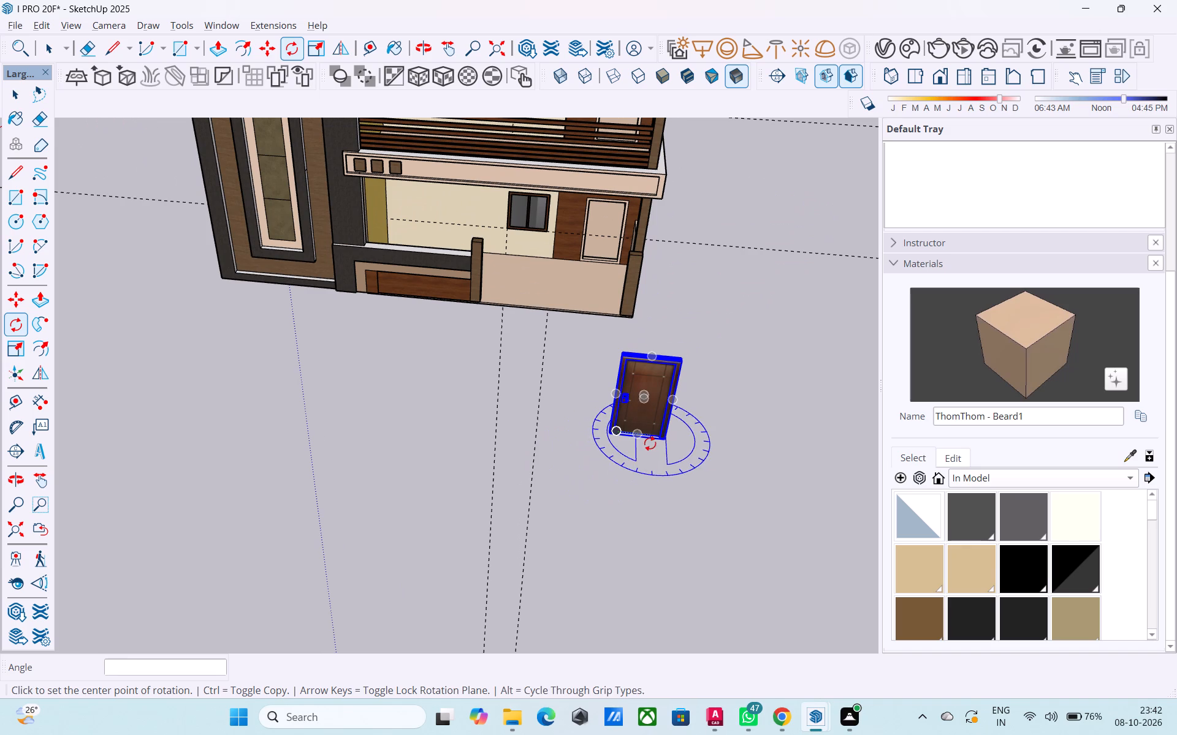
Move the door by its bottom front corner to the bottom corner of the ground-floor door opening in the porch.
{"action": "key", "text": "m"}
{"action": "scroll", "coordinate": [604, 429], "scroll_direction": "up", "scroll_amount": 12}
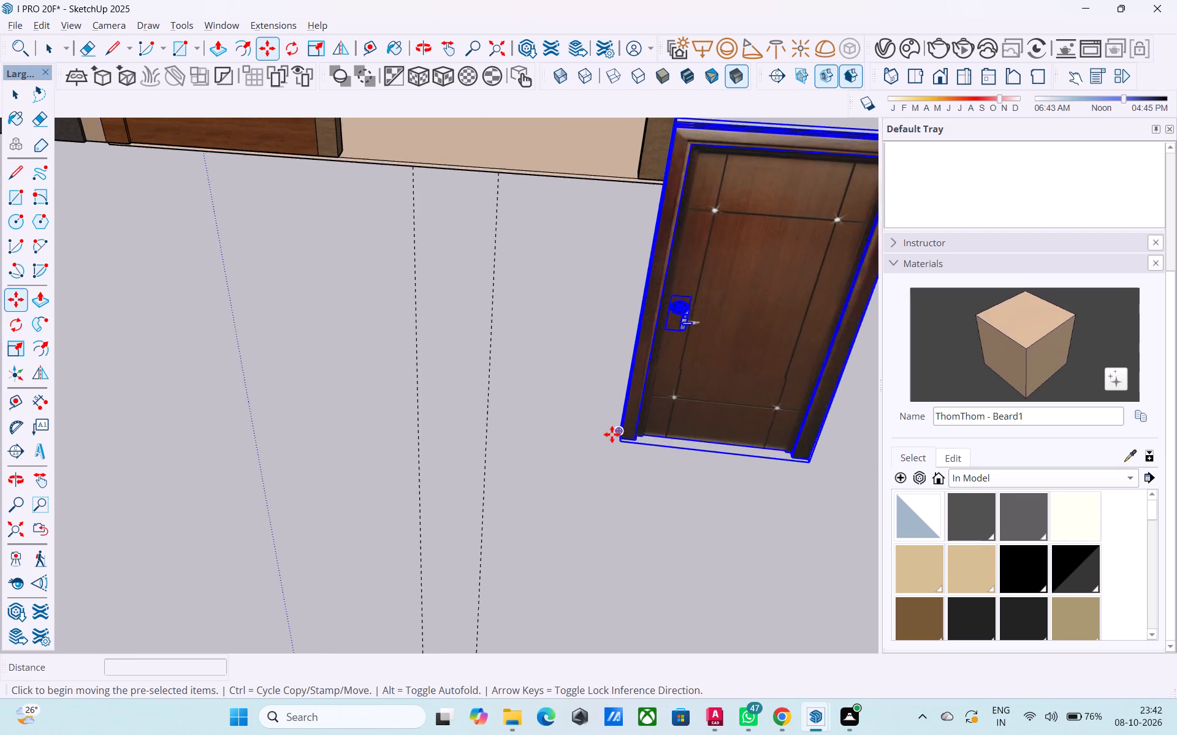
{"action": "scroll", "coordinate": [612, 434], "scroll_direction": "up", "scroll_amount": 6}
{"action": "left_click", "coordinate": [628, 435]}
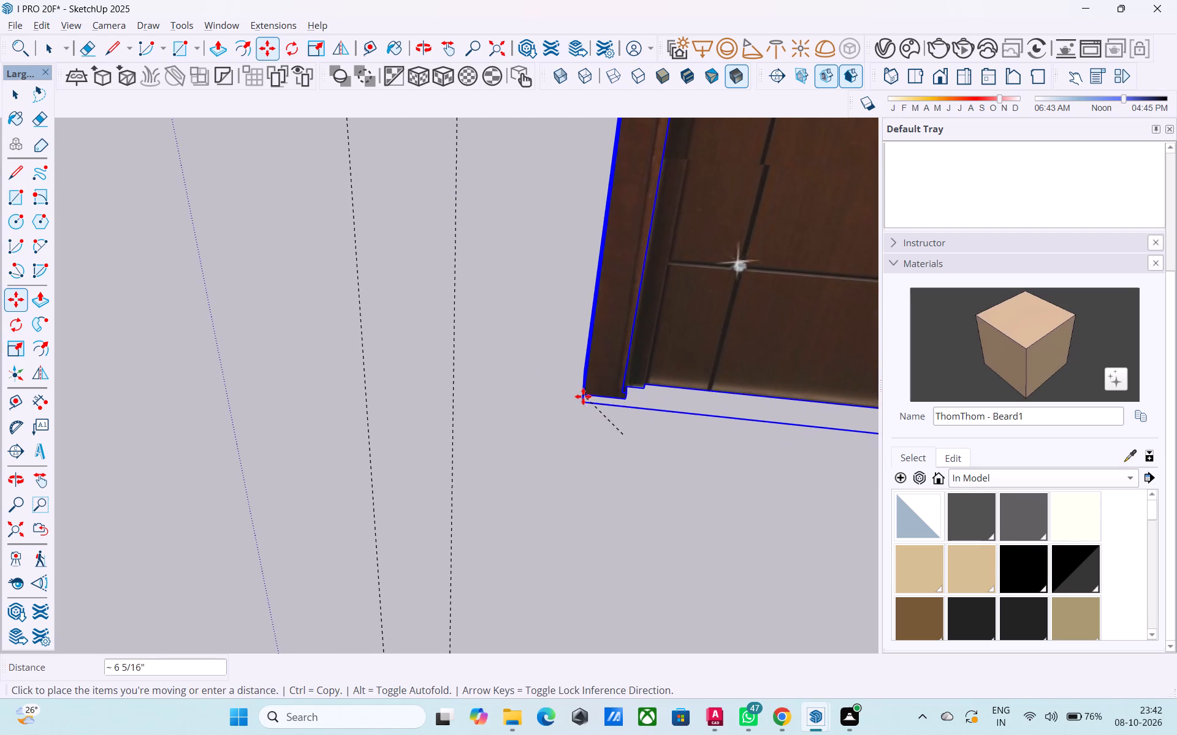
{"action": "scroll", "coordinate": [583, 398], "scroll_direction": "down", "scroll_amount": 3}
{"action": "middle_click_drag", "start_coordinate": [583, 412], "coordinate": [612, 595], "text": "shift"}
{"action": "scroll", "coordinate": [587, 547], "scroll_direction": "down", "scroll_amount": 13}
{"action": "middle_click_drag", "start_coordinate": [562, 515], "coordinate": [592, 627], "text": "shift"}
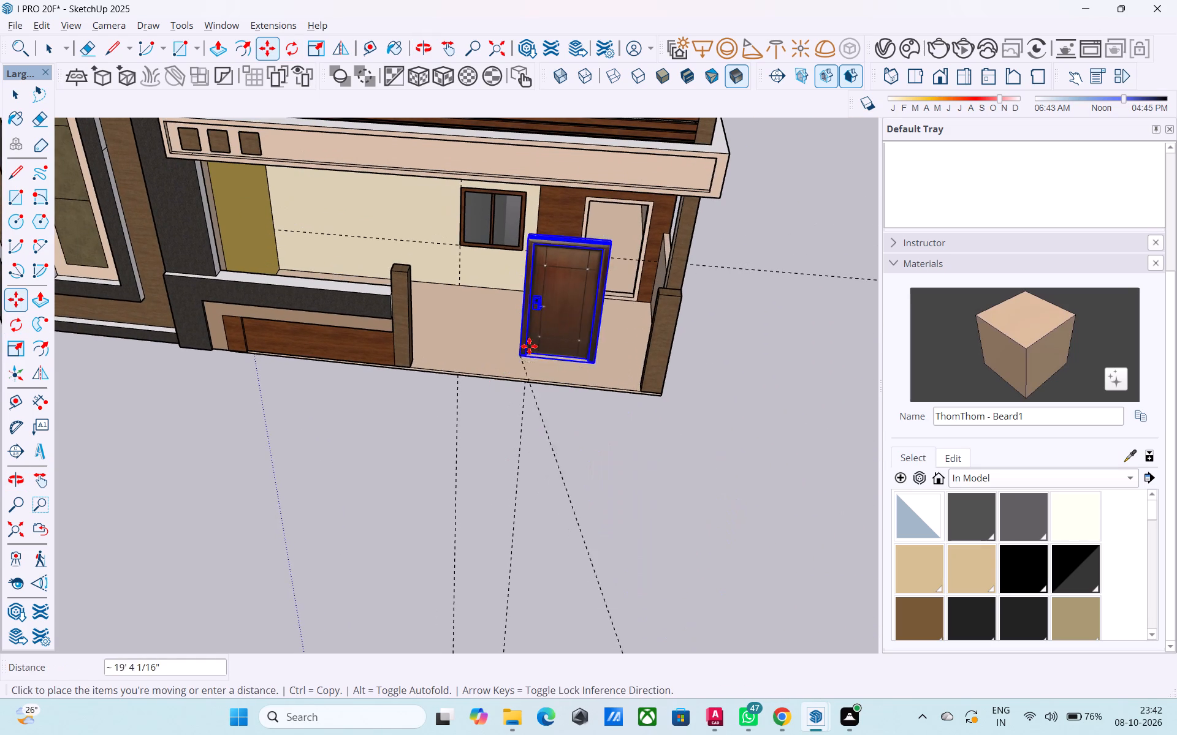
{"action": "scroll", "coordinate": [562, 314], "scroll_direction": "up", "scroll_amount": 13}
{"action": "middle_click_drag", "start_coordinate": [585, 294], "coordinate": [575, 363], "text": "shift"}
{"action": "scroll", "coordinate": [571, 341], "scroll_direction": "up", "scroll_amount": 7}
{"action": "left_click", "coordinate": [576, 314]}
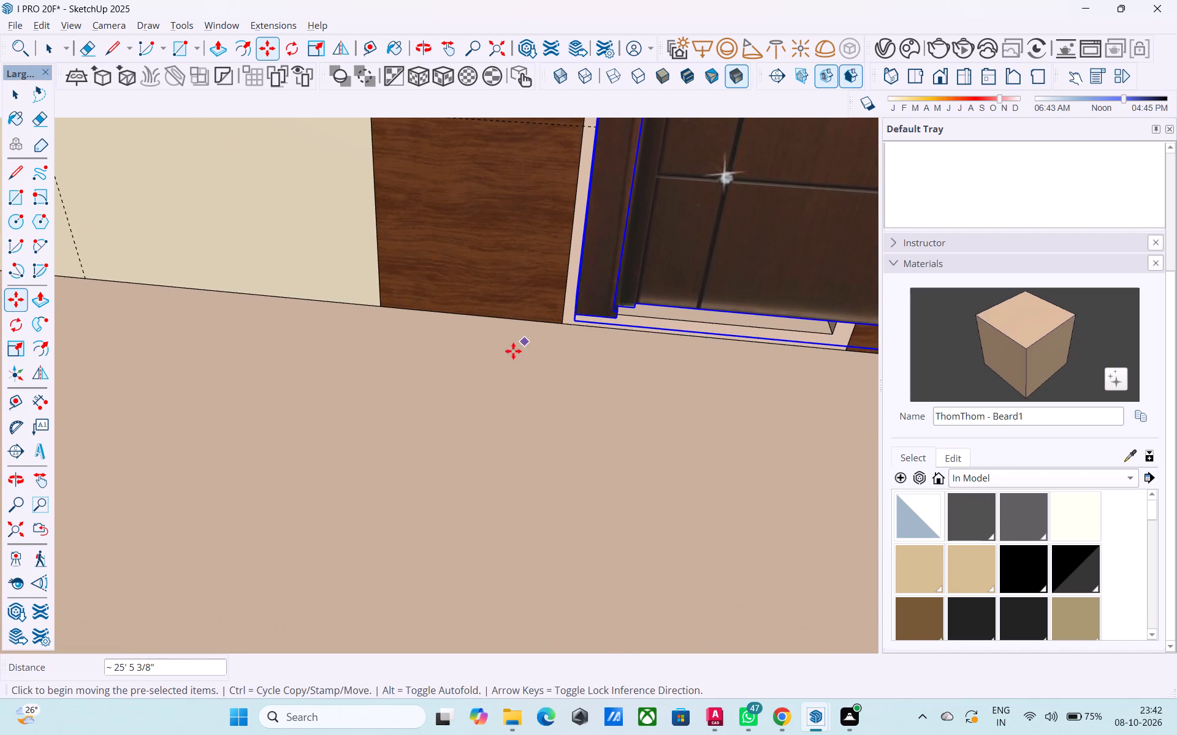
{"action": "scroll", "coordinate": [501, 364], "scroll_direction": "down", "scroll_amount": 8}
Copy the door from the ground-floor opening up to the matching upper-floor door opening behind the balcony railing.
{"action": "key", "text": "m"}
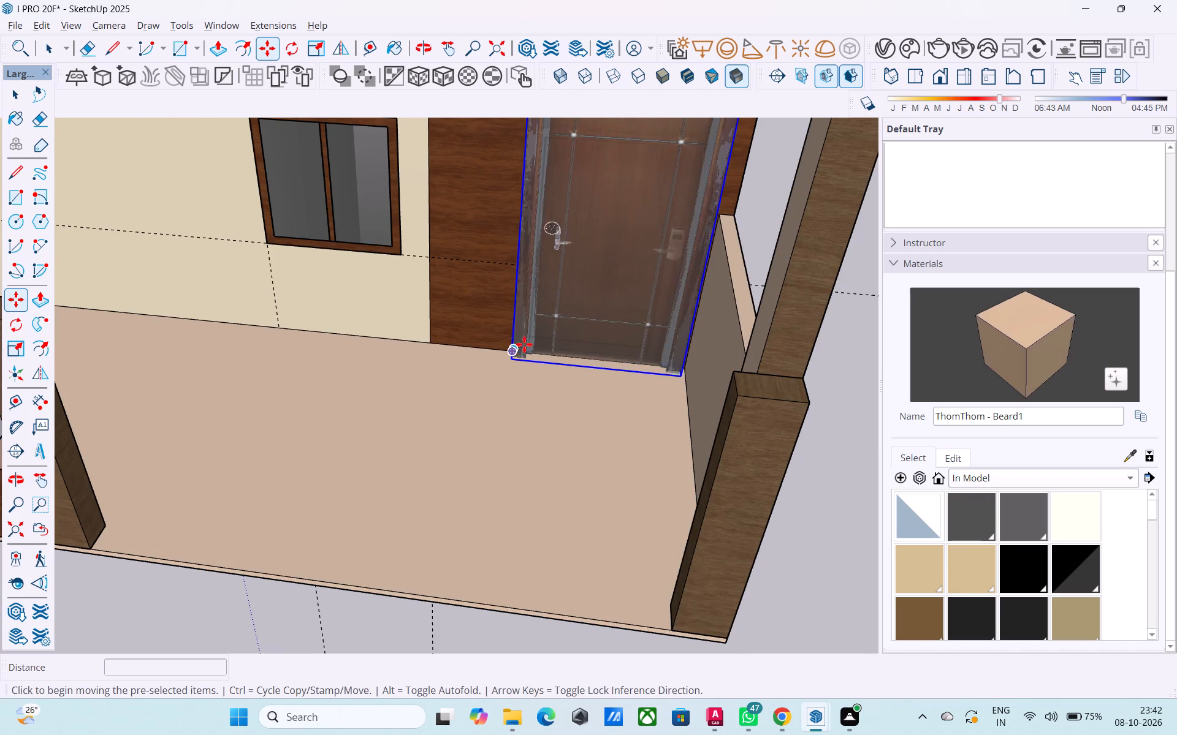
{"action": "left_click", "coordinate": [515, 356]}
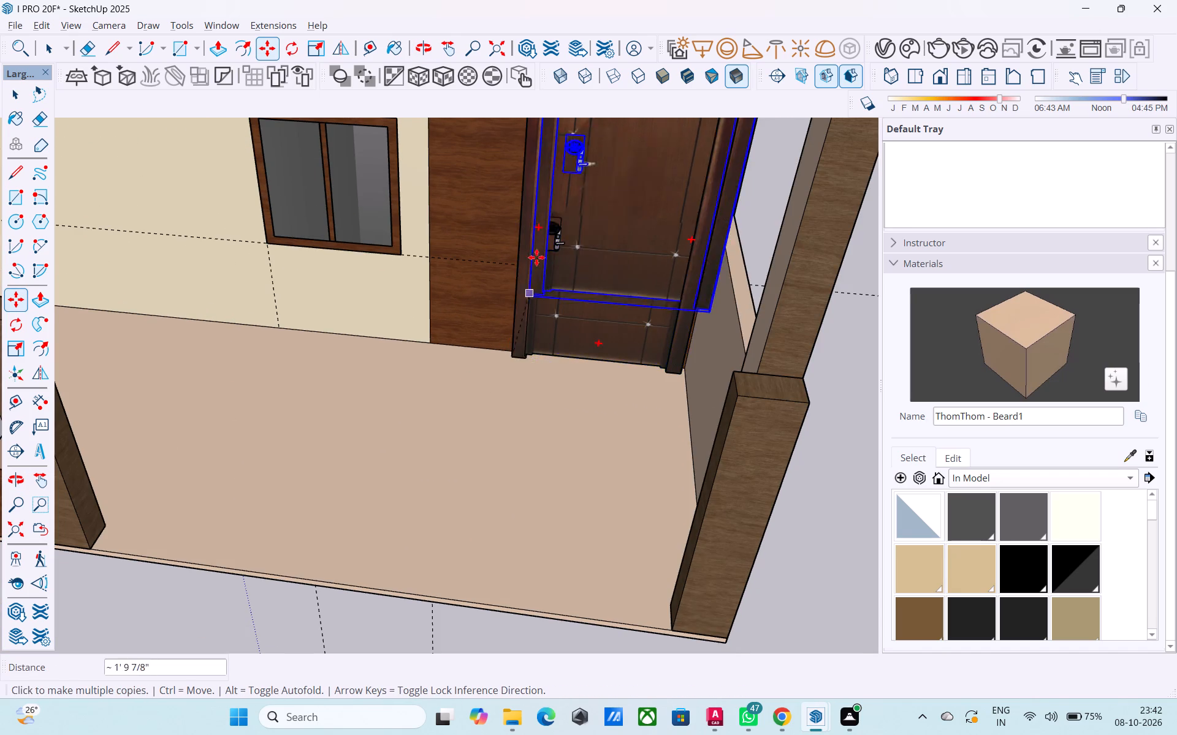
{"action": "scroll", "coordinate": [538, 246], "scroll_direction": "down", "scroll_amount": 14}
{"action": "middle_click_drag", "start_coordinate": [523, 378], "coordinate": [530, 606], "text": "shift"}
{"action": "scroll", "coordinate": [547, 466], "scroll_direction": "up", "scroll_amount": 1}
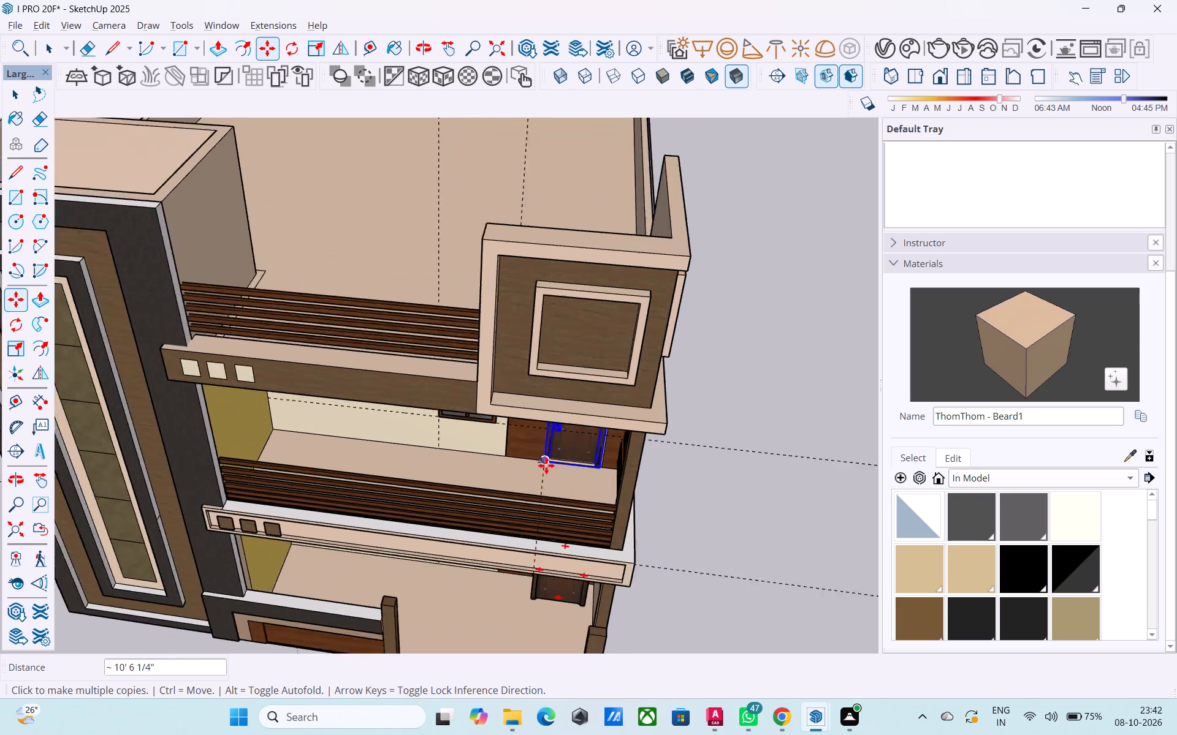
{"action": "scroll", "coordinate": [546, 466], "scroll_direction": "up", "scroll_amount": 7}
{"action": "left_click", "coordinate": [544, 456]}
{"action": "scroll", "coordinate": [532, 480], "scroll_direction": "down", "scroll_amount": 5}
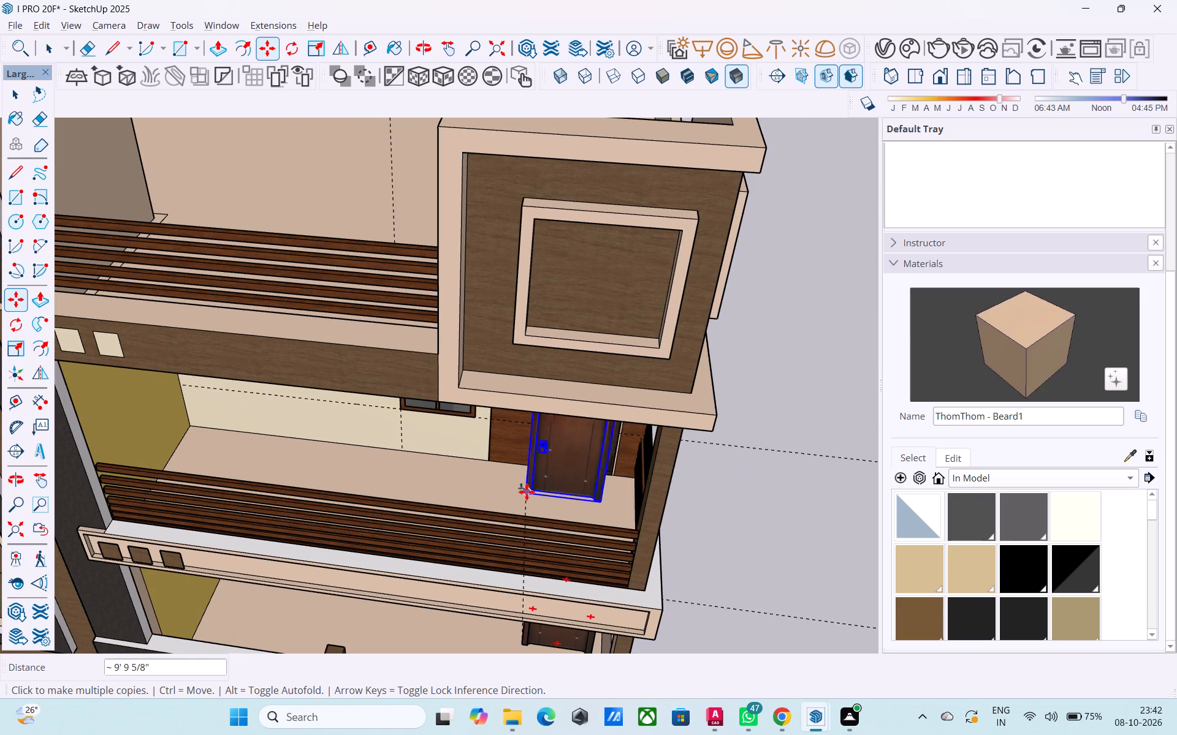
{"action": "key", "text": "space"}
Move the ground-floor door about 5' 6 5/16" back into its opening, against the inner side of the frame.
{"action": "middle_click_drag", "start_coordinate": [535, 527], "coordinate": [549, 342]}
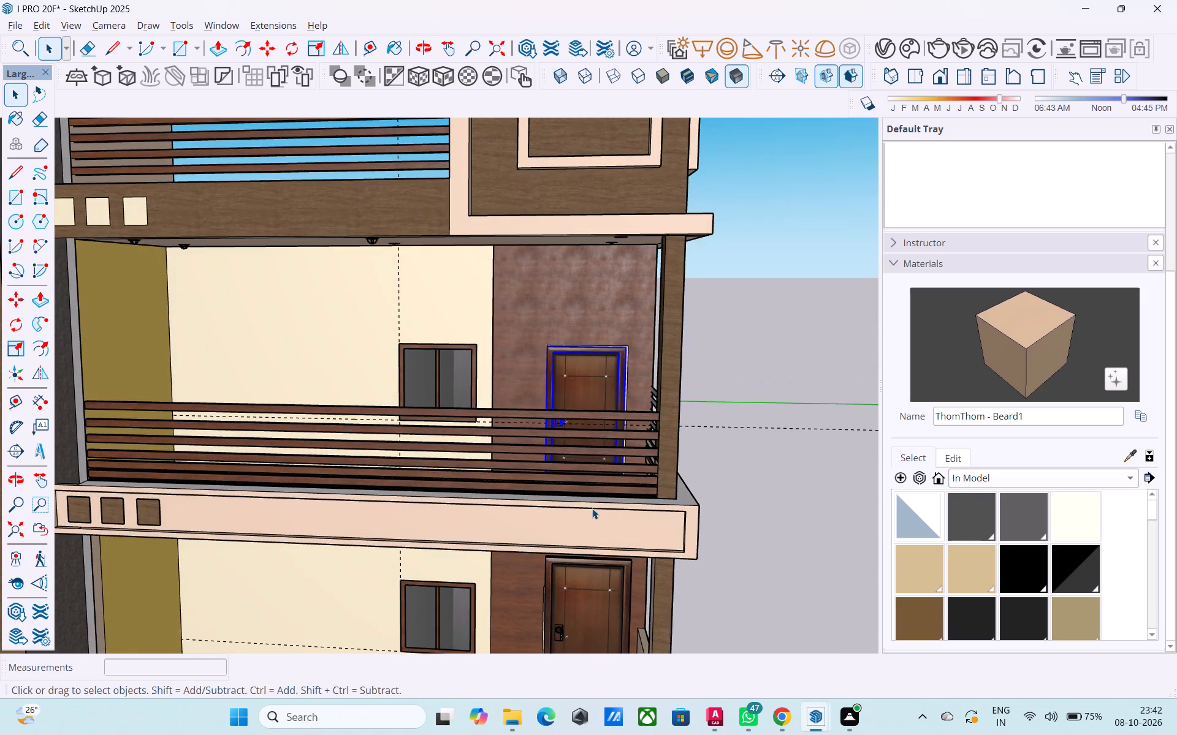
{"action": "middle_click_drag", "start_coordinate": [596, 523], "coordinate": [558, 391]}
{"action": "scroll", "coordinate": [543, 467], "scroll_direction": "up", "scroll_amount": 6}
{"action": "scroll", "coordinate": [547, 479], "scroll_direction": "up", "scroll_amount": 1, "text": "shift"}
{"action": "middle_click_drag", "start_coordinate": [547, 491], "coordinate": [547, 491], "text": "shift"}
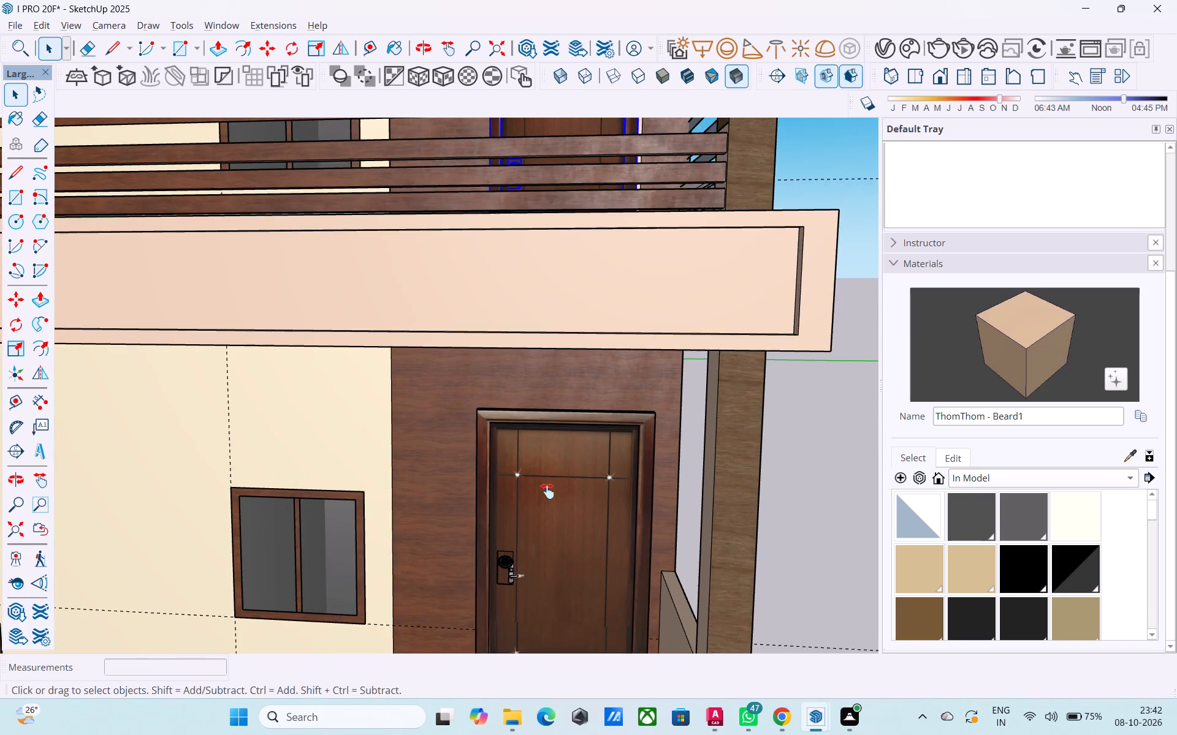
{"action": "middle_click_drag", "start_coordinate": [547, 491], "coordinate": [517, 321], "text": "shift"}
{"action": "middle_click_drag", "start_coordinate": [478, 421], "coordinate": [639, 438]}
{"action": "left_click", "coordinate": [555, 496]}
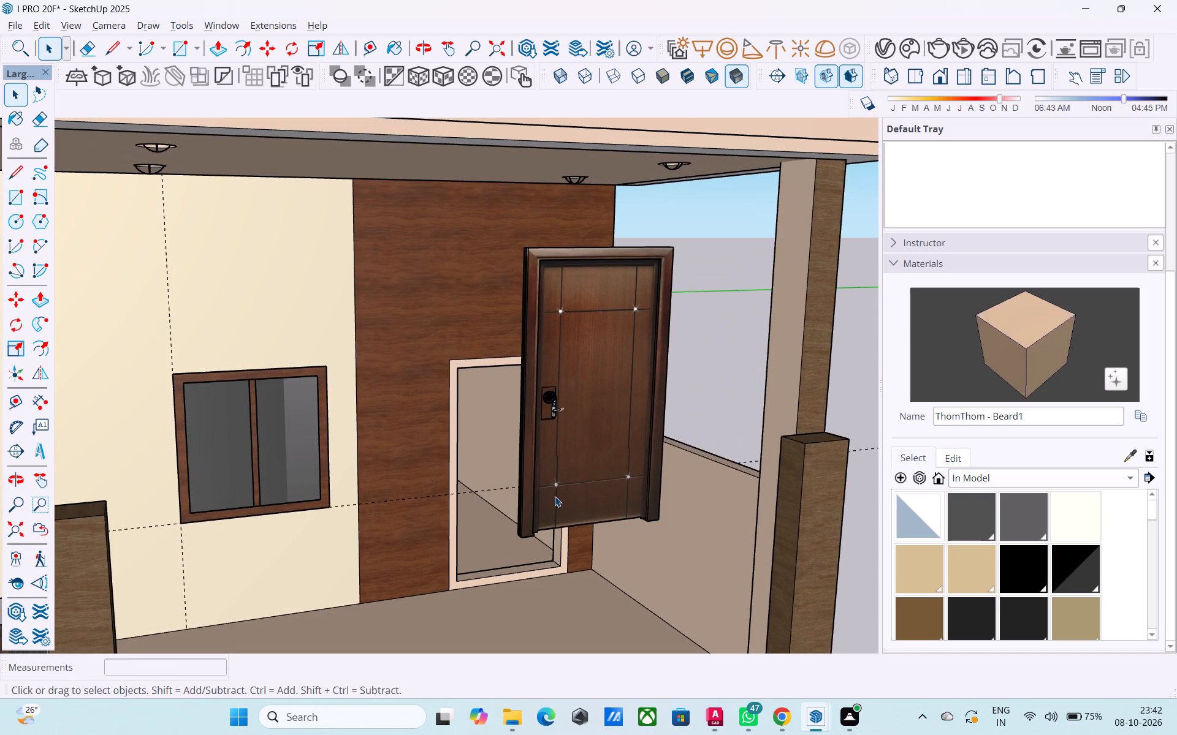
{"action": "key", "text": "m"}
{"action": "scroll", "coordinate": [525, 526], "scroll_direction": "up", "scroll_amount": 3}
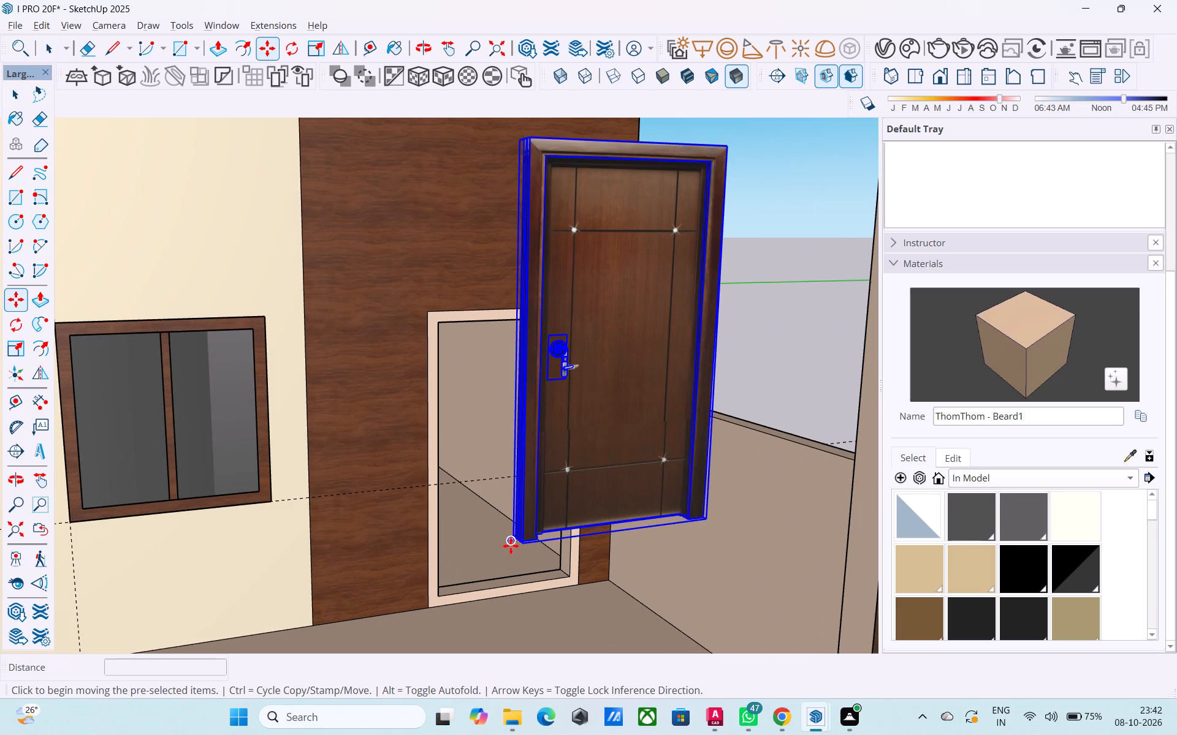
{"action": "left_click", "coordinate": [511, 546]}
{"action": "scroll", "coordinate": [441, 616], "scroll_direction": "up", "scroll_amount": 13}
{"action": "middle_click_drag", "start_coordinate": [448, 567], "coordinate": [333, 584]}
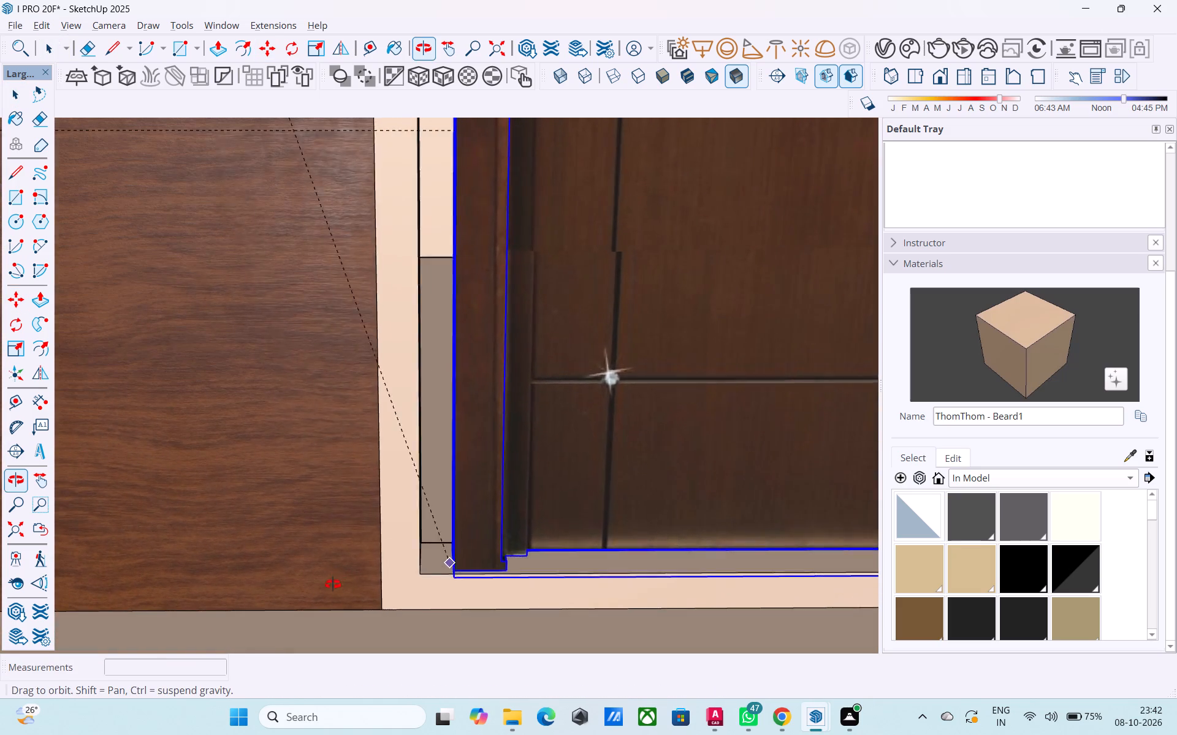
{"action": "middle_click_drag", "start_coordinate": [333, 584], "coordinate": [333, 584]}
{"action": "middle_click_drag", "start_coordinate": [440, 537], "coordinate": [320, 544]}
{"action": "scroll", "coordinate": [345, 556], "scroll_direction": "up", "scroll_amount": 4}
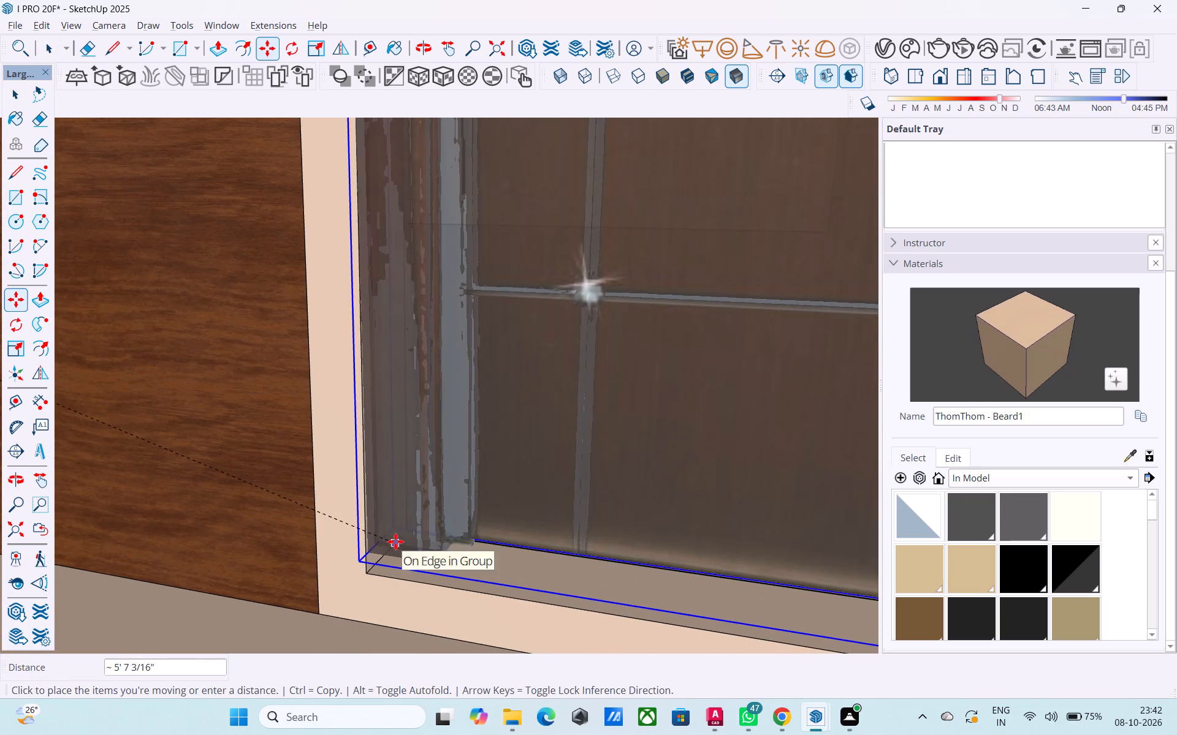
{"action": "left_click", "coordinate": [398, 552]}
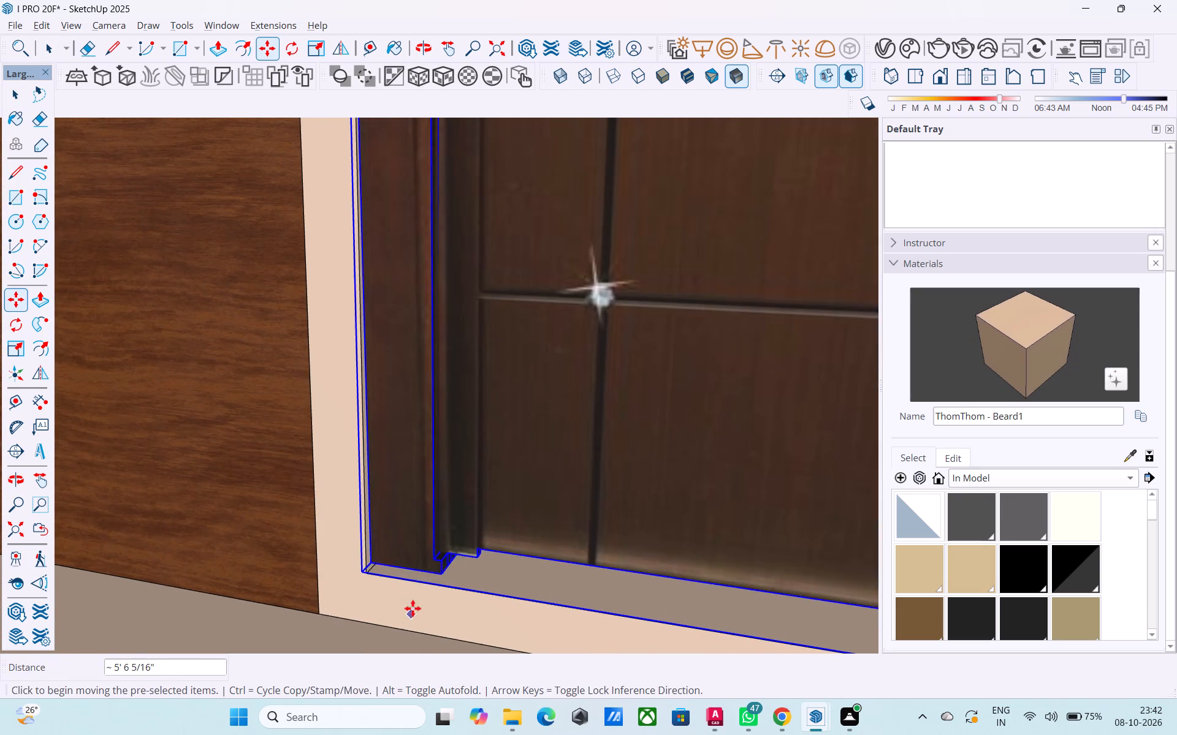
{"action": "scroll", "coordinate": [414, 601], "scroll_direction": "down", "scroll_amount": 3}
{"action": "middle_click_drag", "start_coordinate": [416, 593], "coordinate": [444, 466]}
{"action": "key", "text": "space"}
Move the ground-floor door about 1 5/16" so its bottom corner sits on the opening's lower inner corner.
{"action": "middle_click_drag", "start_coordinate": [479, 551], "coordinate": [487, 494]}
{"action": "middle_click_drag", "start_coordinate": [409, 539], "coordinate": [429, 672]}
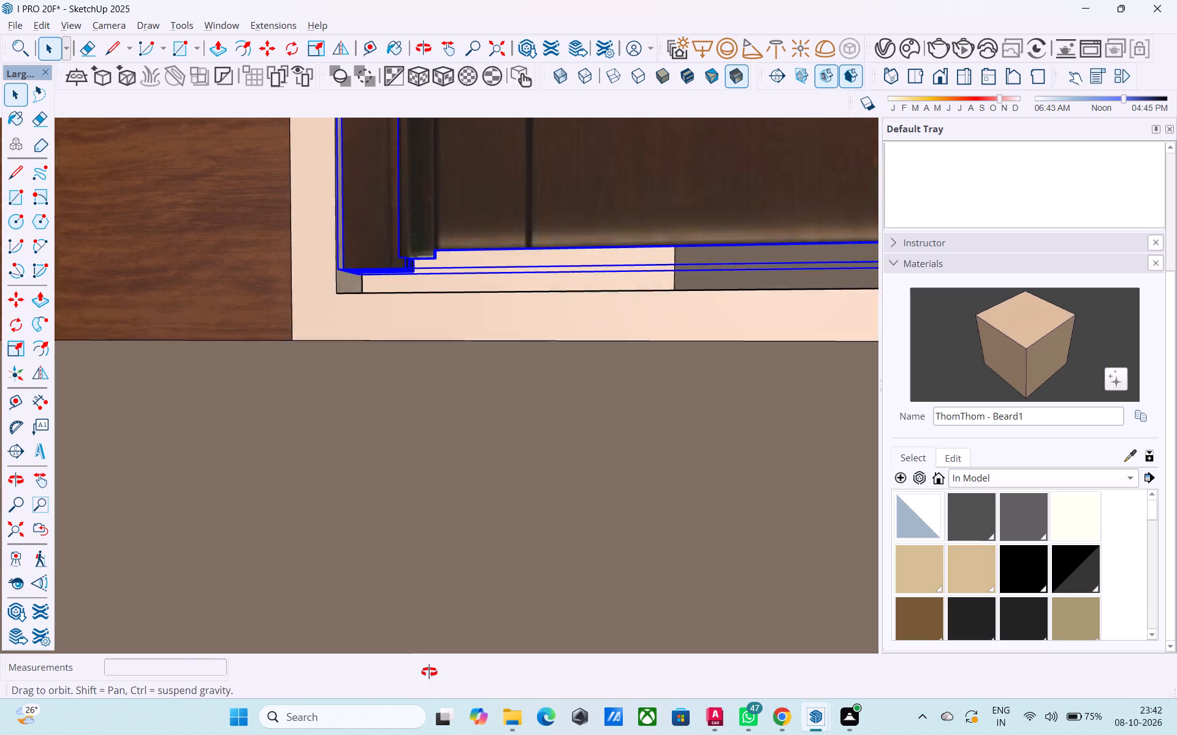
{"action": "middle_click_drag", "start_coordinate": [429, 672], "coordinate": [431, 673]}
{"action": "middle_click_drag", "start_coordinate": [430, 523], "coordinate": [429, 545], "text": "shift"}
{"action": "key", "text": "m"}
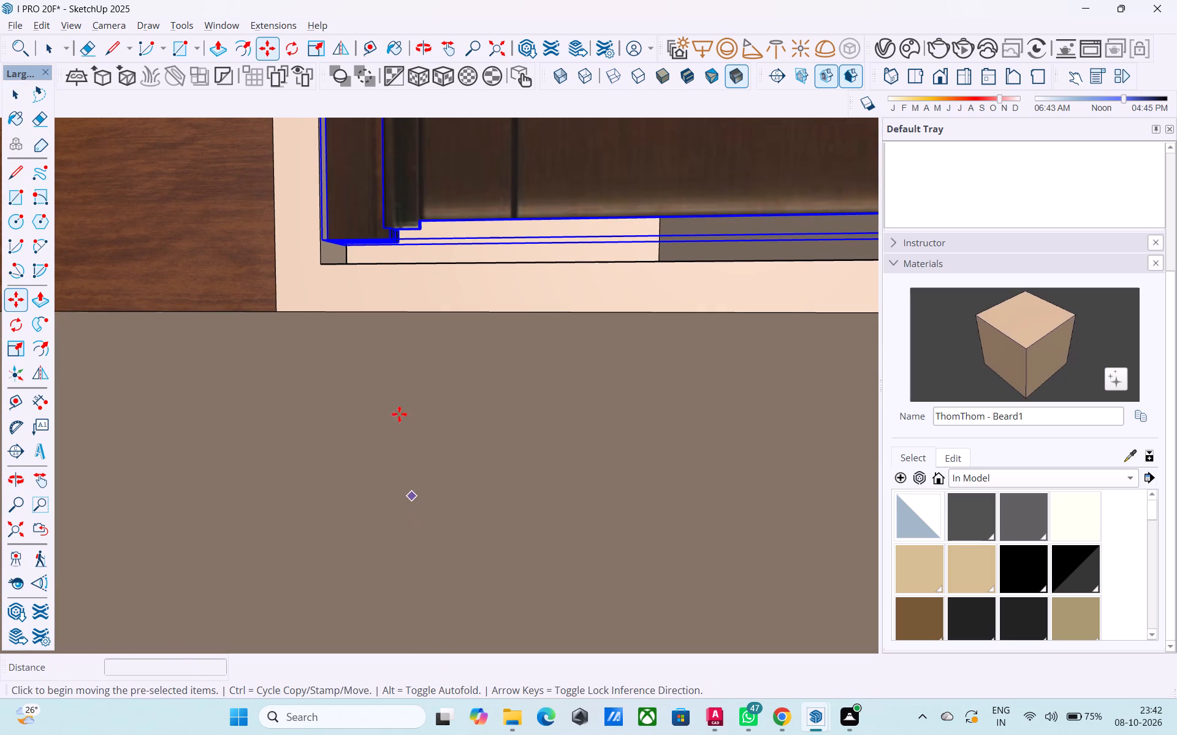
{"action": "left_click", "coordinate": [333, 241]}
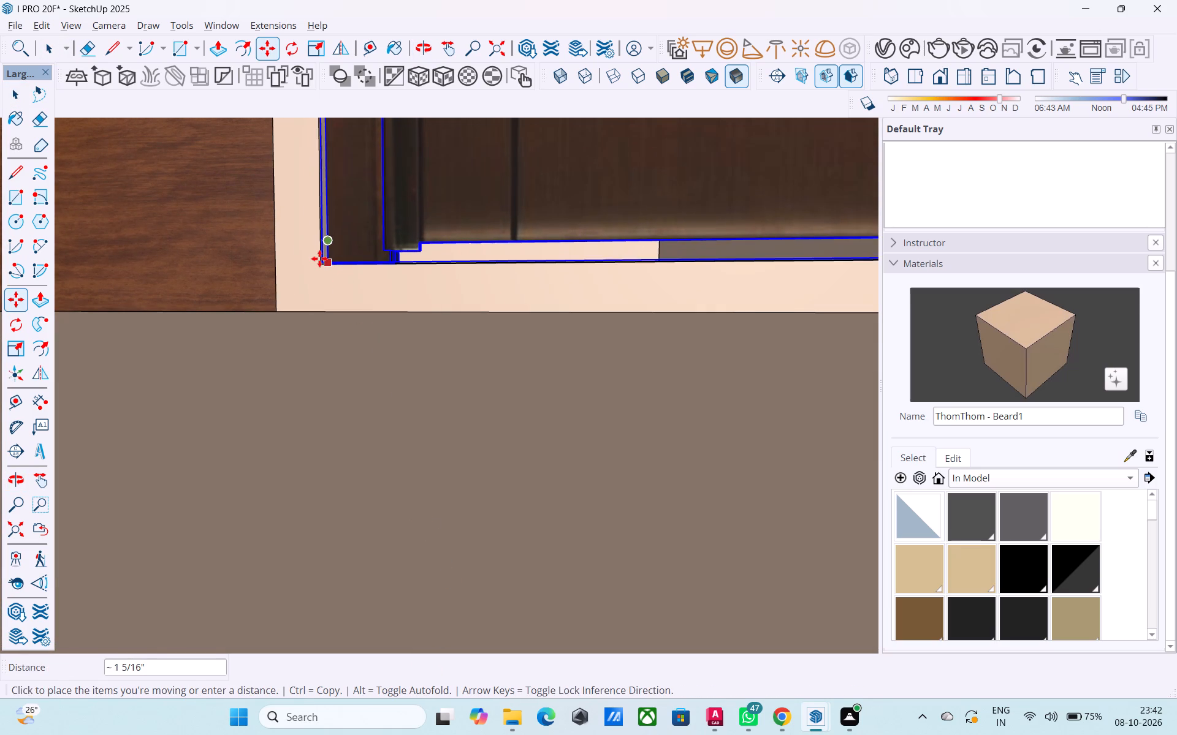
{"action": "left_click", "coordinate": [319, 258]}
Scale the ground-floor door from its top edge so it fits under the opening's upper edge.
{"action": "scroll", "coordinate": [320, 338], "scroll_direction": "down", "scroll_amount": 4}
{"action": "middle_click_drag", "start_coordinate": [366, 347], "coordinate": [389, 520]}
{"action": "scroll", "coordinate": [391, 476], "scroll_direction": "down", "scroll_amount": 10}
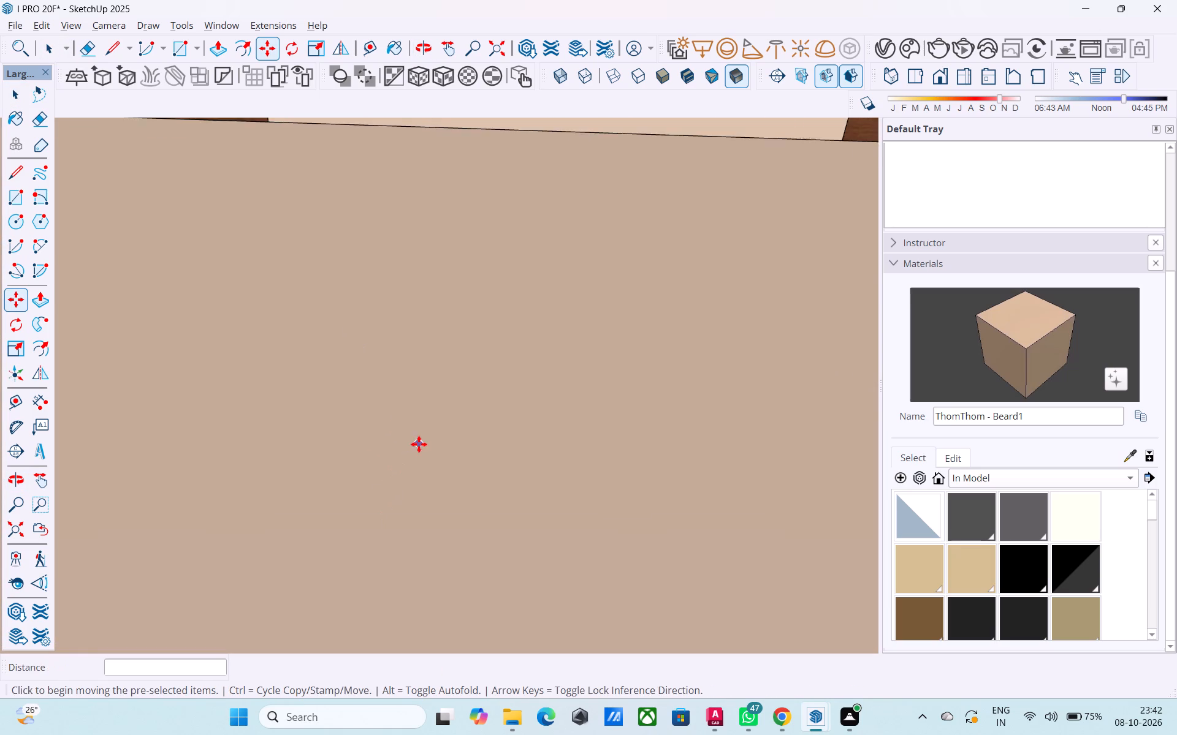
{"action": "scroll", "coordinate": [419, 444], "scroll_direction": "down", "scroll_amount": 18}
{"action": "middle_click_drag", "start_coordinate": [440, 420], "coordinate": [499, 284]}
{"action": "scroll", "coordinate": [493, 300], "scroll_direction": "down", "scroll_amount": 6}
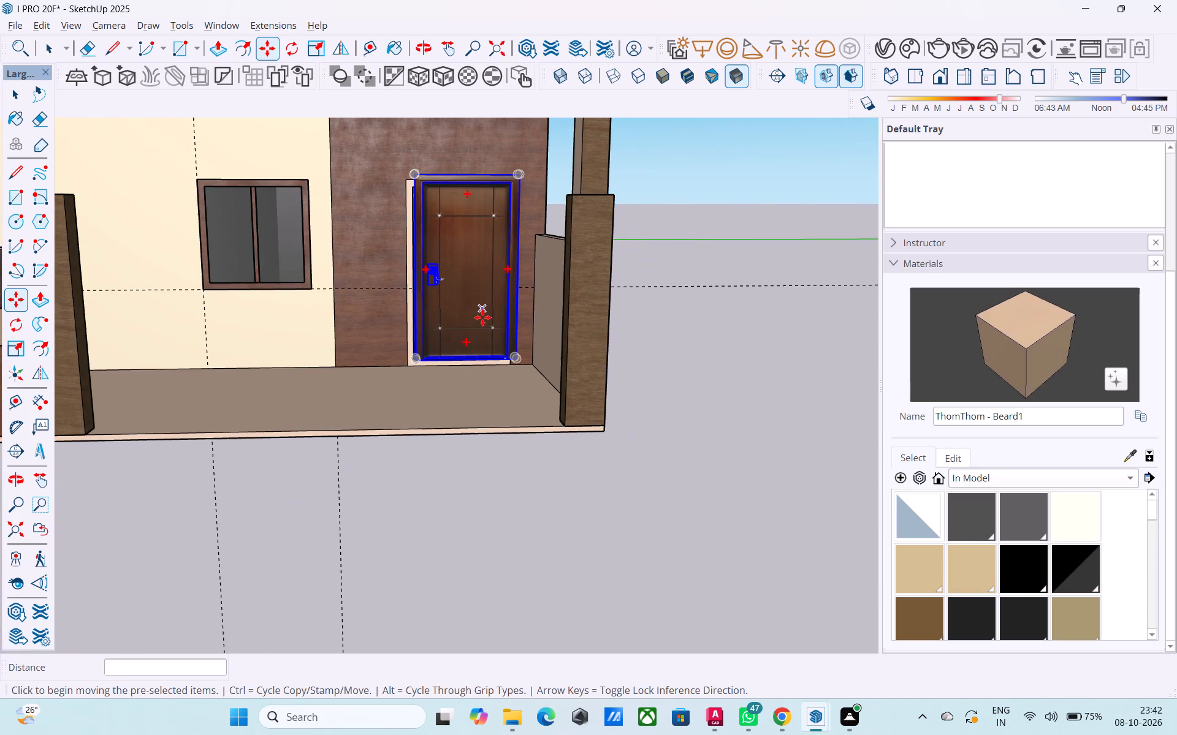
{"action": "key", "text": "space"}
{"action": "key", "text": "s"}
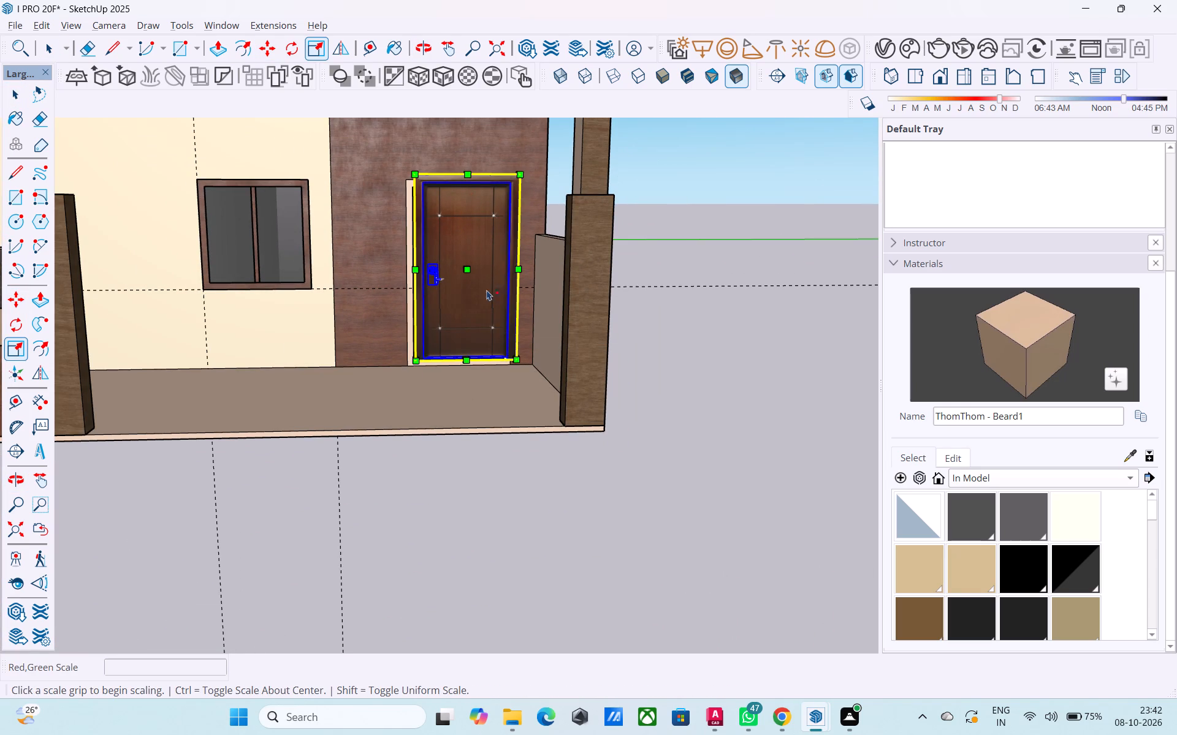
{"action": "scroll", "coordinate": [456, 178], "scroll_direction": "up", "scroll_amount": 3}
{"action": "left_click", "coordinate": [467, 174]}
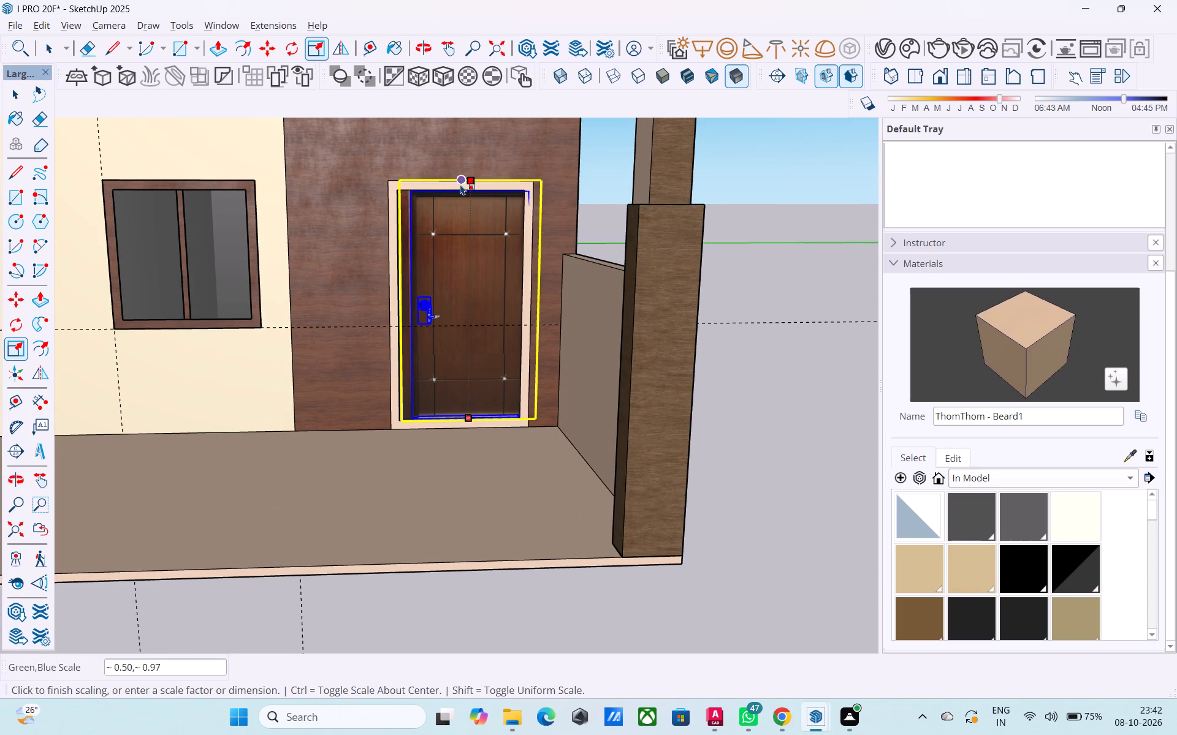
{"action": "left_click", "coordinate": [460, 184]}
{"action": "scroll", "coordinate": [471, 188], "scroll_direction": "up", "scroll_amount": 3}
{"action": "left_click", "coordinate": [474, 179]}
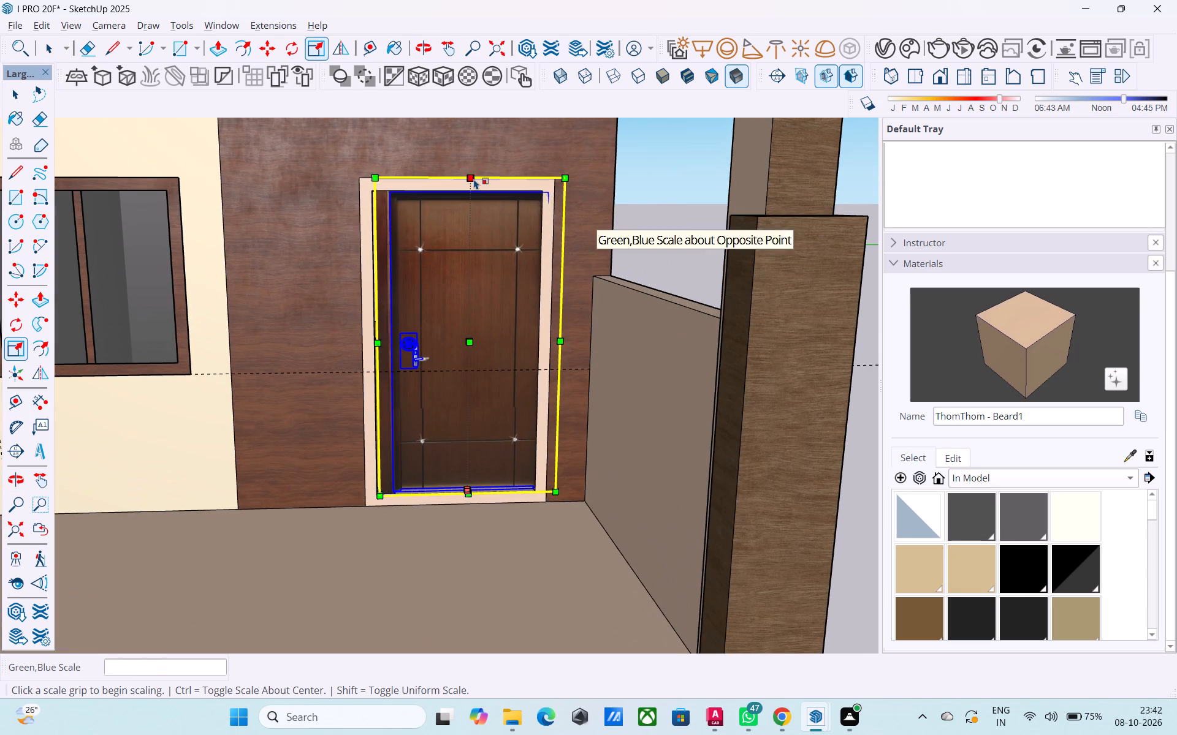
{"action": "left_click", "coordinate": [463, 198]}
Move the ground-floor door about 1' 3/4" outward from its opening.
{"action": "middle_click_drag", "start_coordinate": [429, 293], "coordinate": [432, 294]}
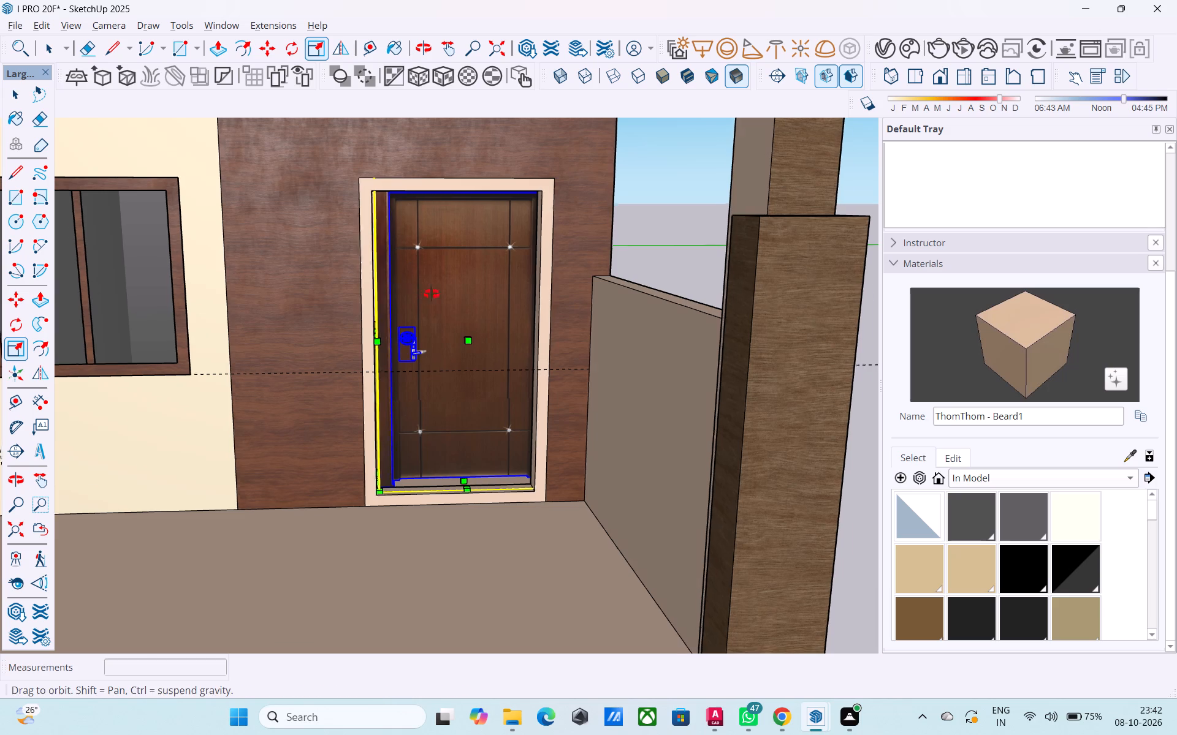
{"action": "middle_click_drag", "start_coordinate": [432, 294], "coordinate": [554, 285]}
{"action": "scroll", "coordinate": [489, 299], "scroll_direction": "up", "scroll_amount": 5}
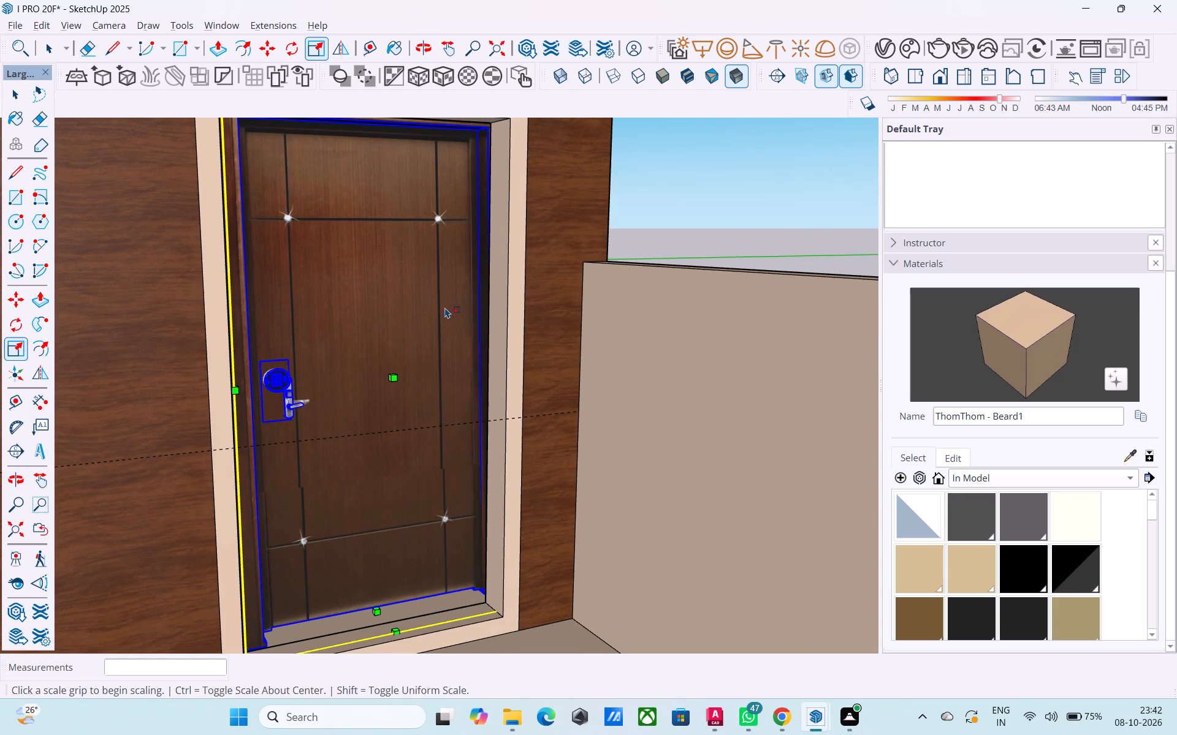
{"action": "left_click", "coordinate": [407, 341]}
{"action": "key", "text": "m"}
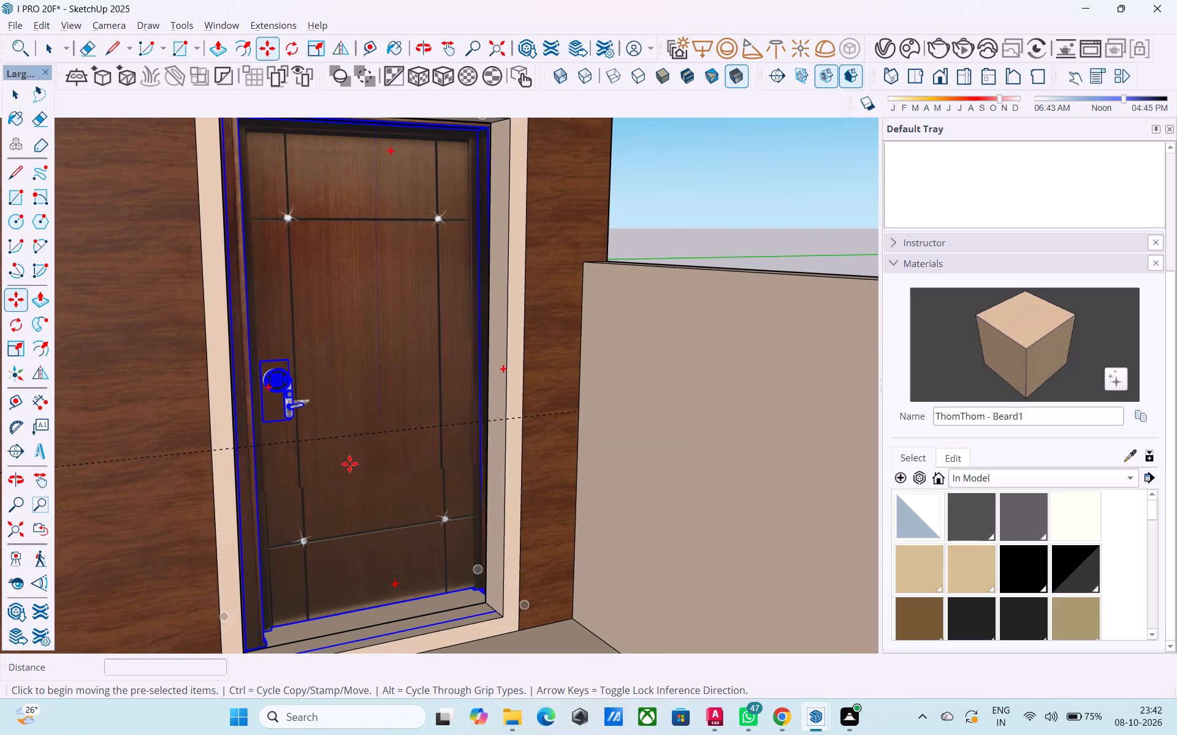
{"action": "left_click", "coordinate": [349, 465]}
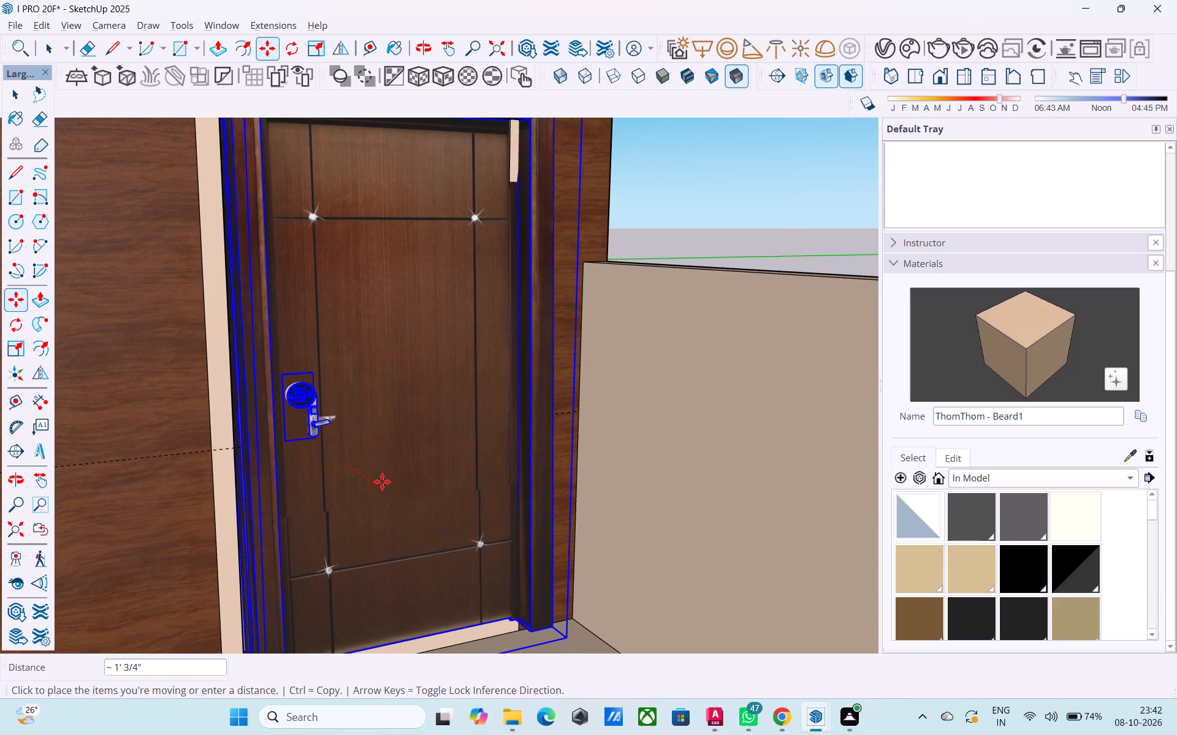
{"action": "left_click", "coordinate": [383, 482]}
Scale the ground-floor door's width and depth to about 0.88 and 0.36 to match the opening's width.
{"action": "key", "text": "s"}
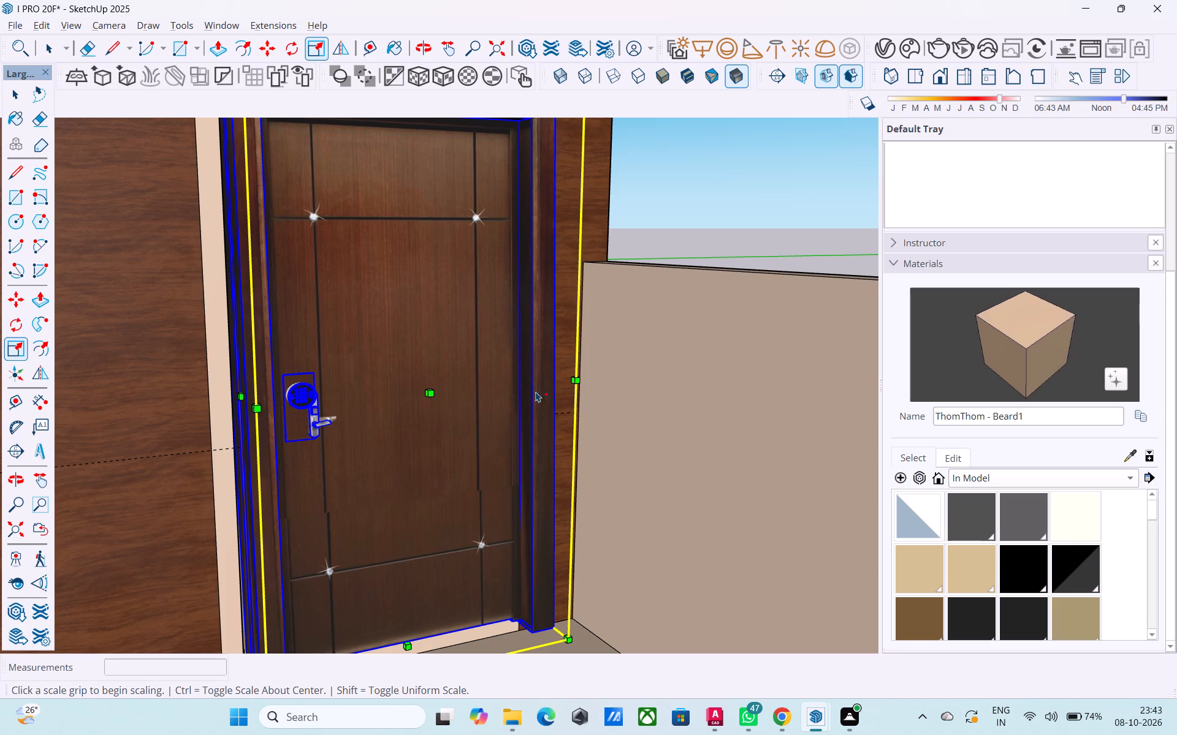
{"action": "left_click_drag", "start_coordinate": [579, 379], "coordinate": [508, 408]}
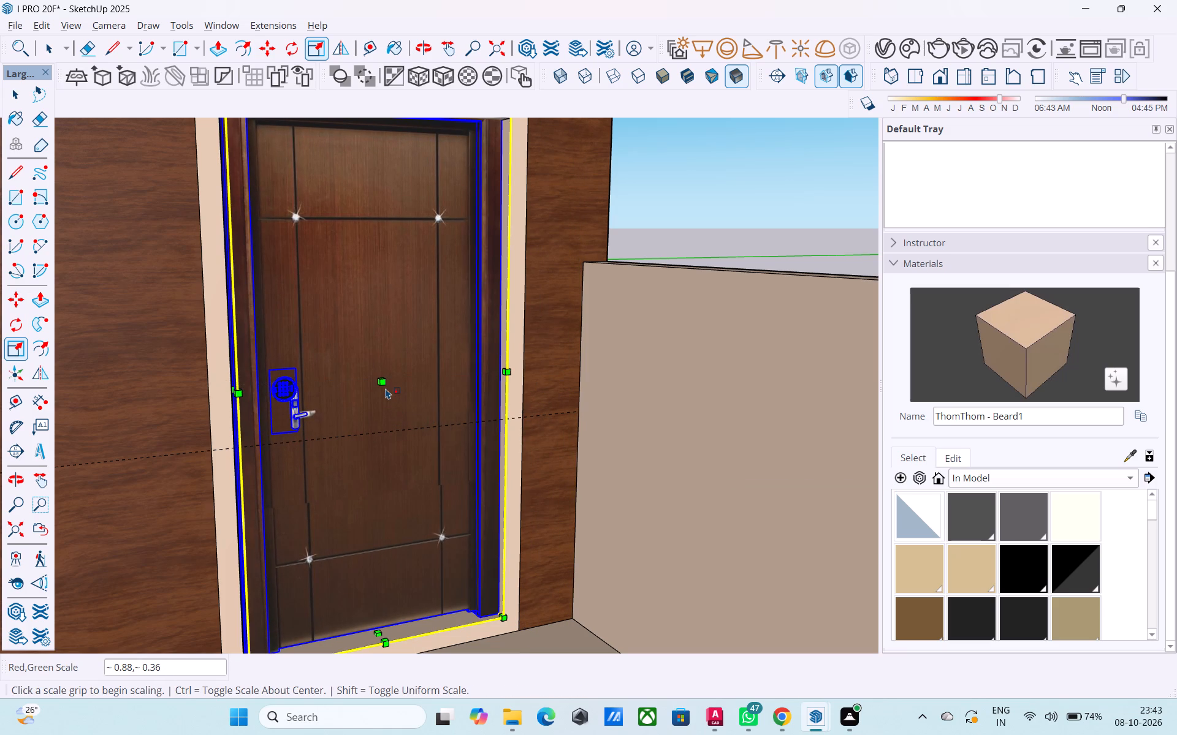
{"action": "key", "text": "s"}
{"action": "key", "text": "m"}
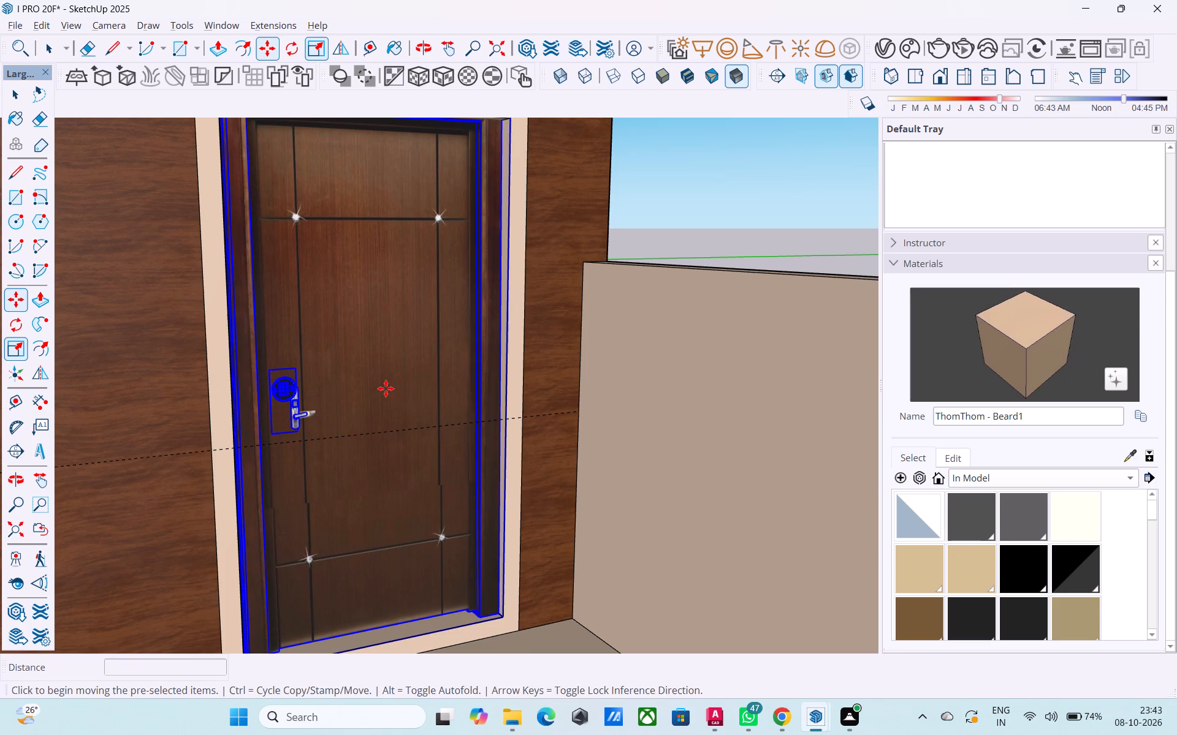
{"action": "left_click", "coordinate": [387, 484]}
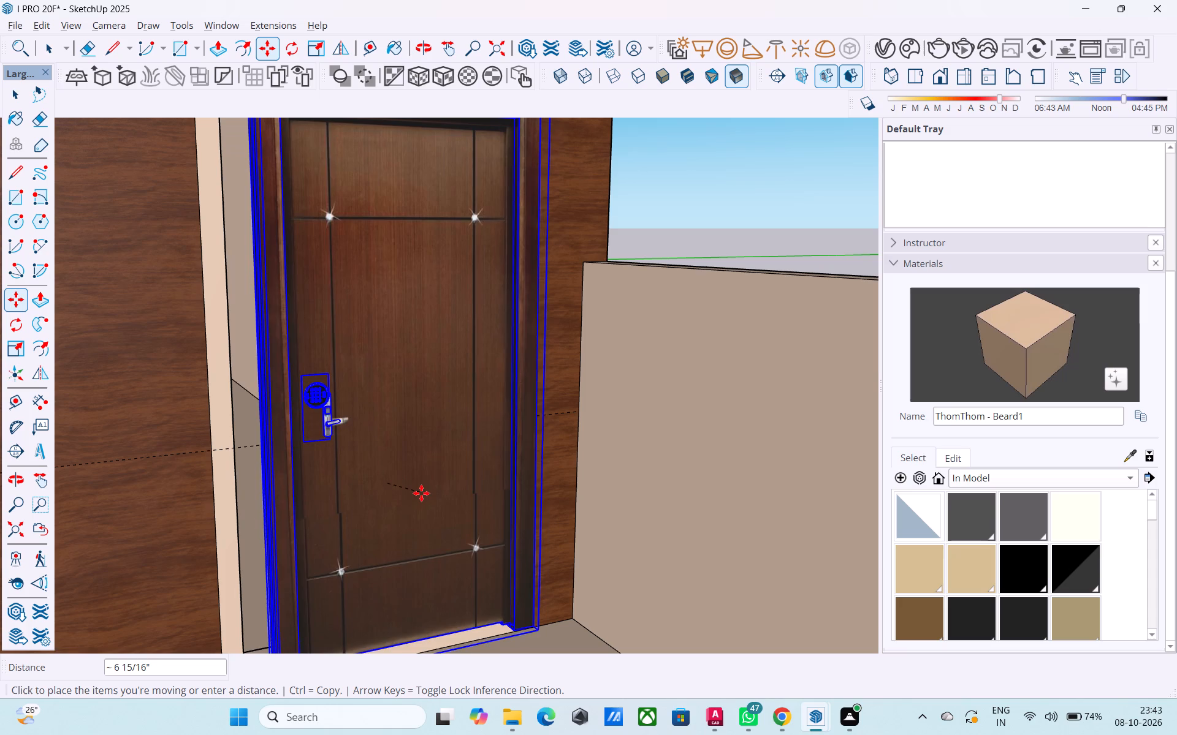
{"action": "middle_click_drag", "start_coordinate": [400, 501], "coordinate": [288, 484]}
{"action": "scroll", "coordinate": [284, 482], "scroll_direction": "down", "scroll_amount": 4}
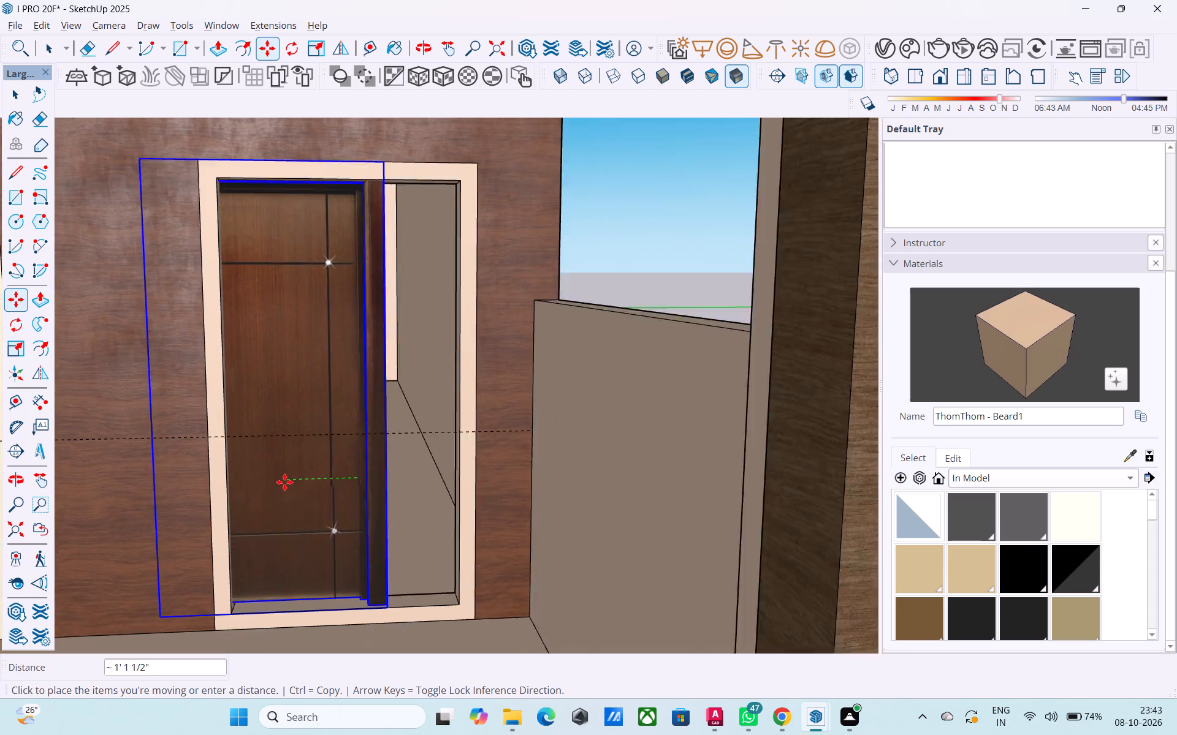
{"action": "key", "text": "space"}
Move the ground-floor door about 1 11/16" by its bottom front corner onto the opening's lower outer corner.
{"action": "middle_click_drag", "start_coordinate": [261, 544], "coordinate": [259, 530]}
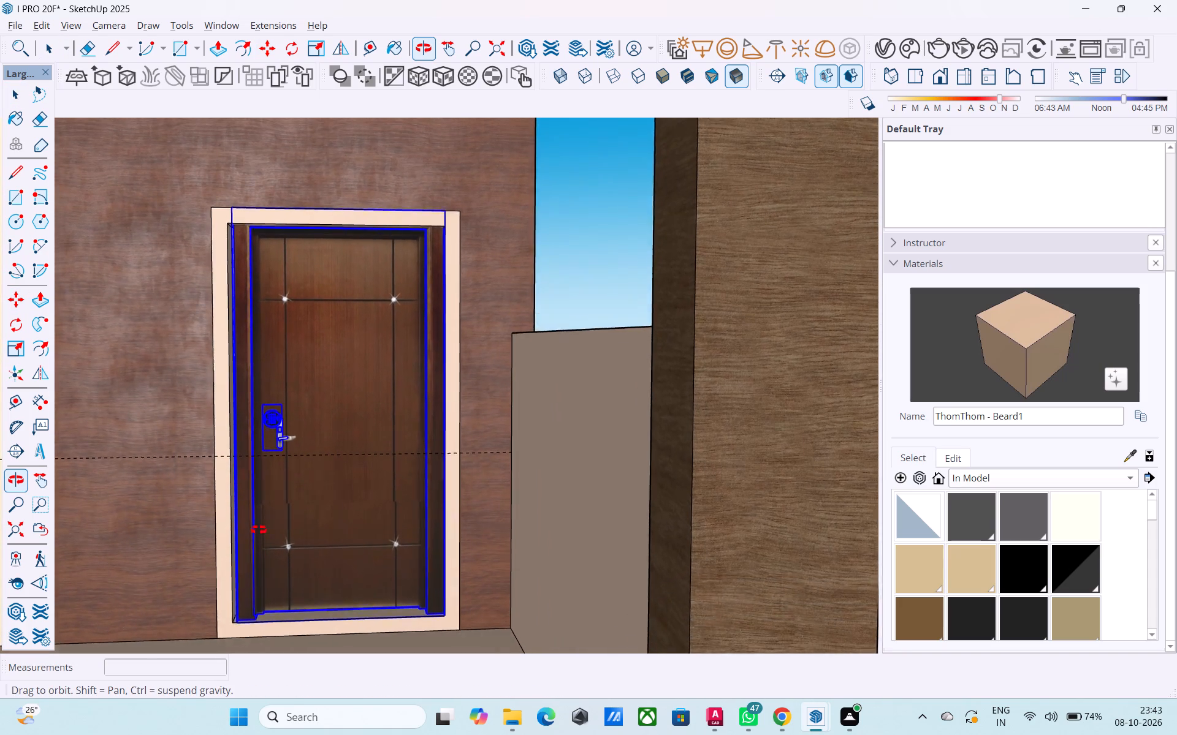
{"action": "middle_click_drag", "start_coordinate": [259, 530], "coordinate": [256, 563]}
{"action": "key", "text": "m"}
{"action": "scroll", "coordinate": [224, 603], "scroll_direction": "up", "scroll_amount": 3}
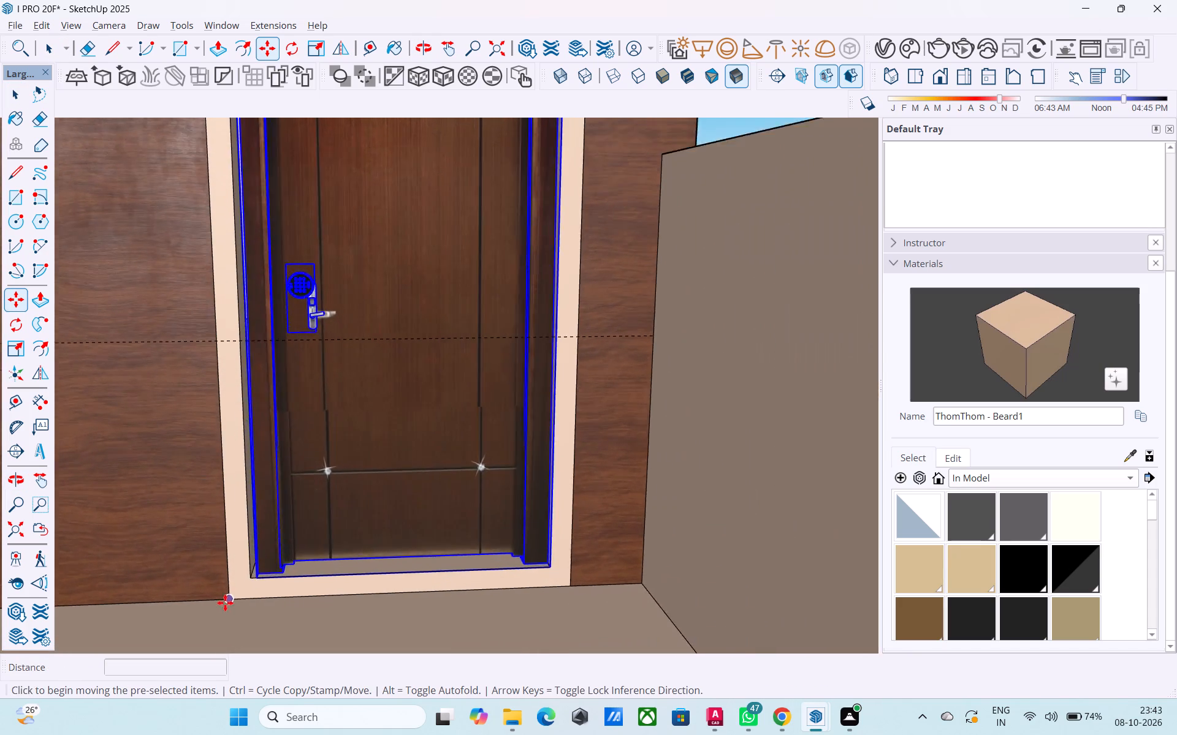
{"action": "scroll", "coordinate": [225, 603], "scroll_direction": "up", "scroll_amount": 18}
{"action": "middle_click_drag", "start_coordinate": [312, 548], "coordinate": [257, 587]}
{"action": "scroll", "coordinate": [284, 549], "scroll_direction": "up", "scroll_amount": 4}
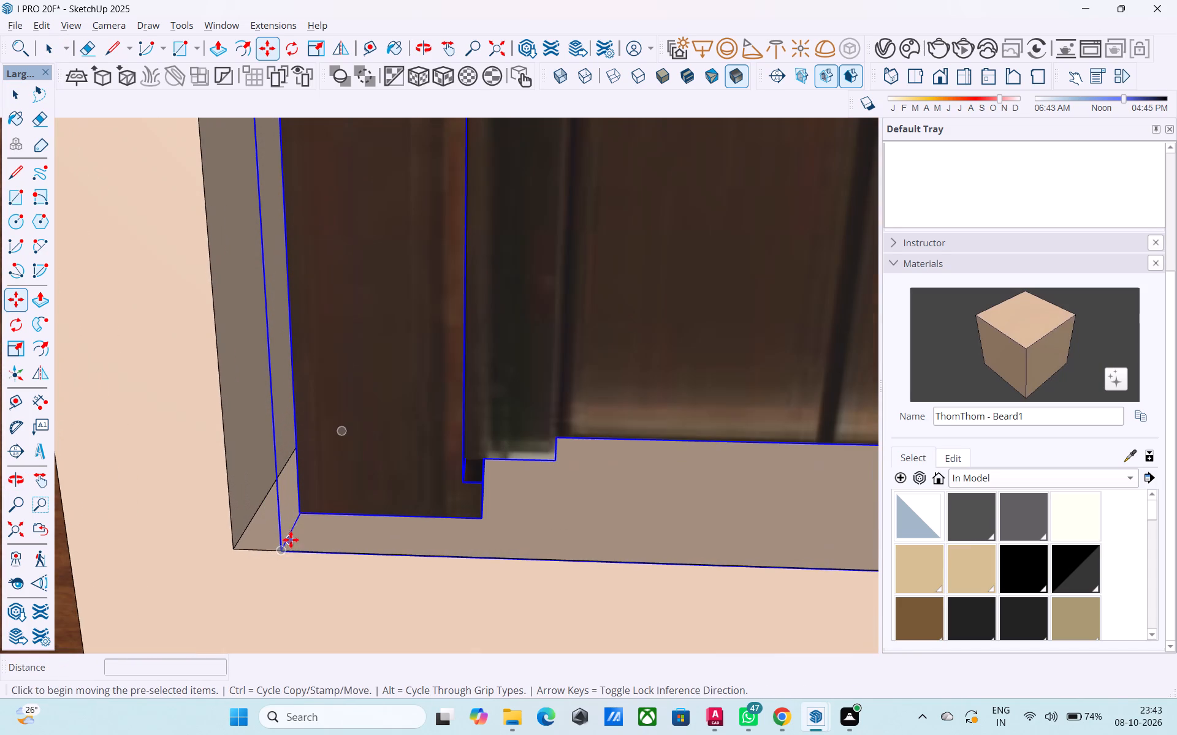
{"action": "left_click", "coordinate": [306, 512]}
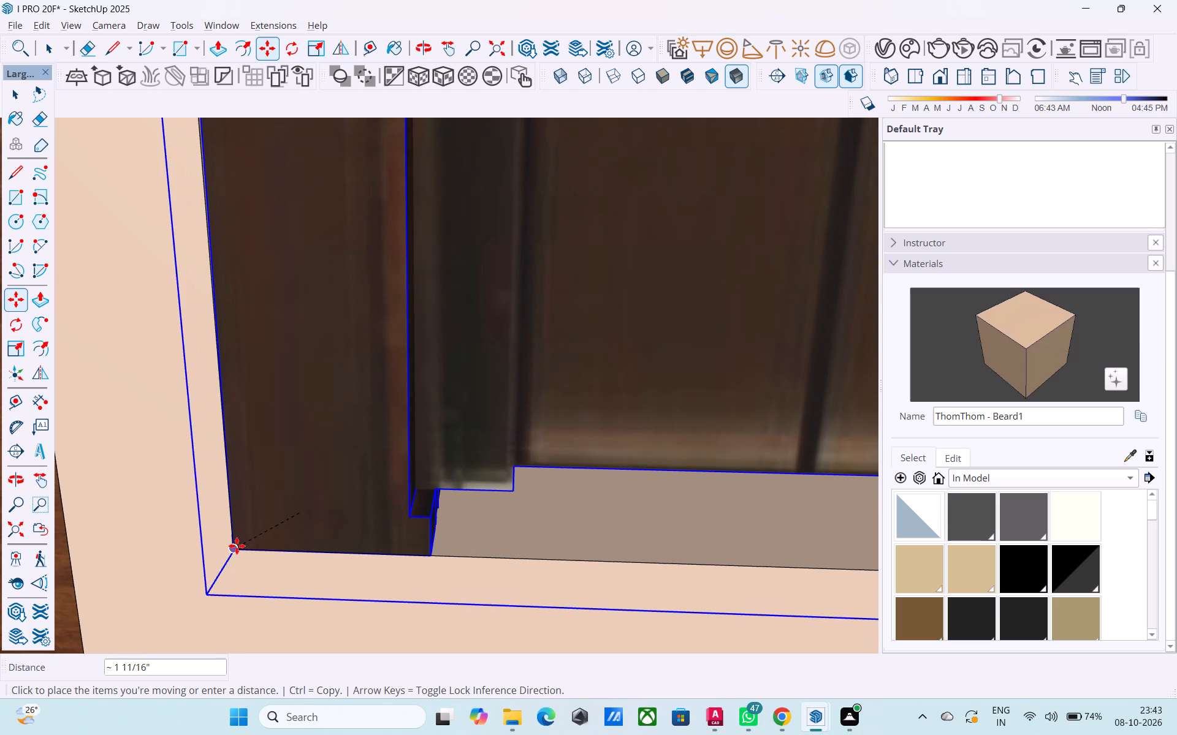
{"action": "left_click", "coordinate": [237, 546]}
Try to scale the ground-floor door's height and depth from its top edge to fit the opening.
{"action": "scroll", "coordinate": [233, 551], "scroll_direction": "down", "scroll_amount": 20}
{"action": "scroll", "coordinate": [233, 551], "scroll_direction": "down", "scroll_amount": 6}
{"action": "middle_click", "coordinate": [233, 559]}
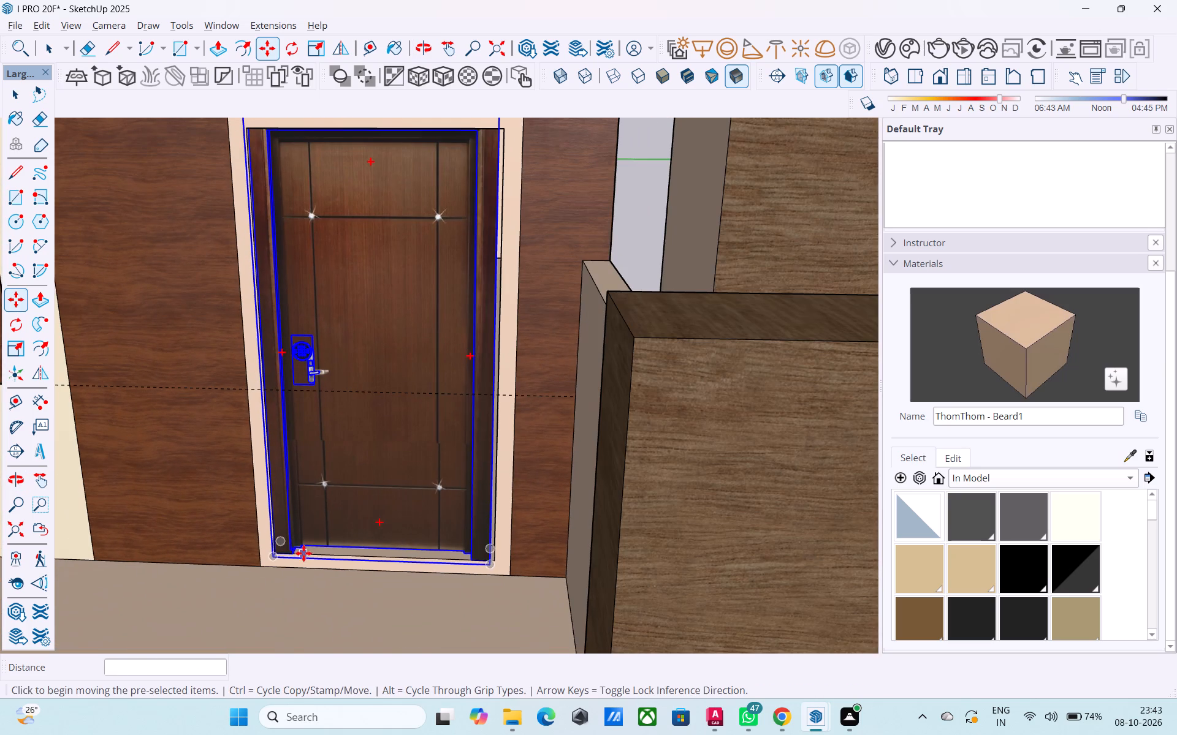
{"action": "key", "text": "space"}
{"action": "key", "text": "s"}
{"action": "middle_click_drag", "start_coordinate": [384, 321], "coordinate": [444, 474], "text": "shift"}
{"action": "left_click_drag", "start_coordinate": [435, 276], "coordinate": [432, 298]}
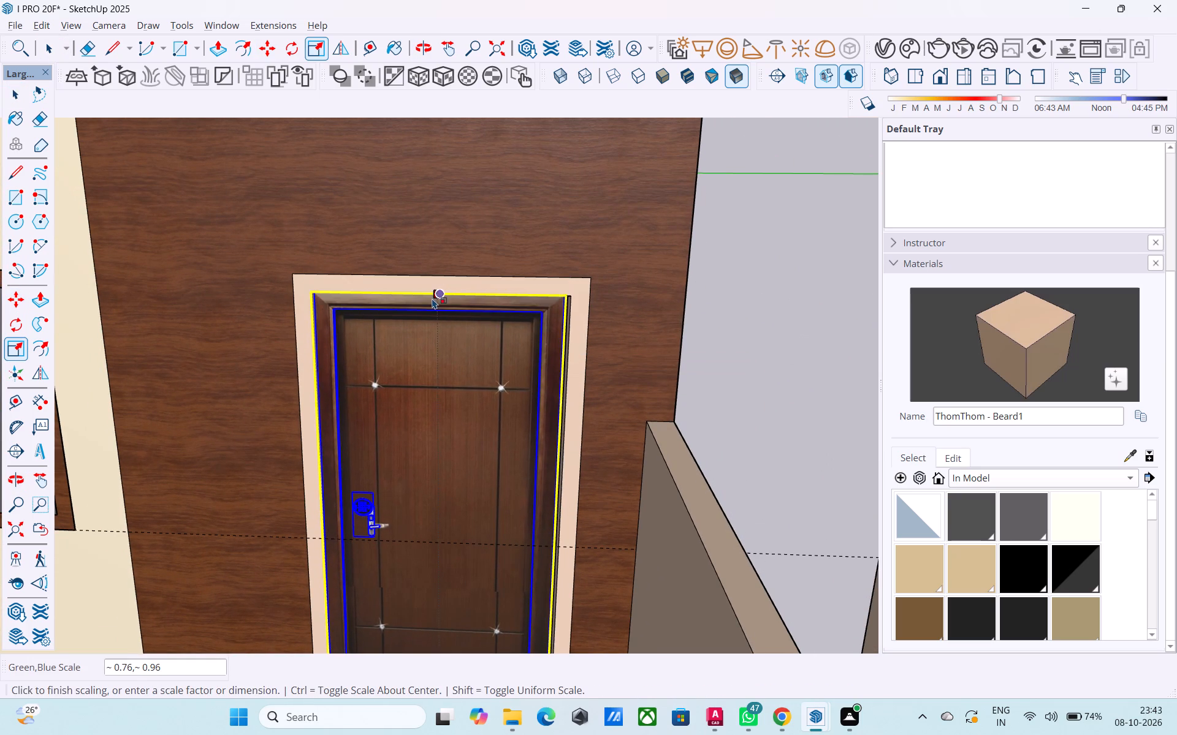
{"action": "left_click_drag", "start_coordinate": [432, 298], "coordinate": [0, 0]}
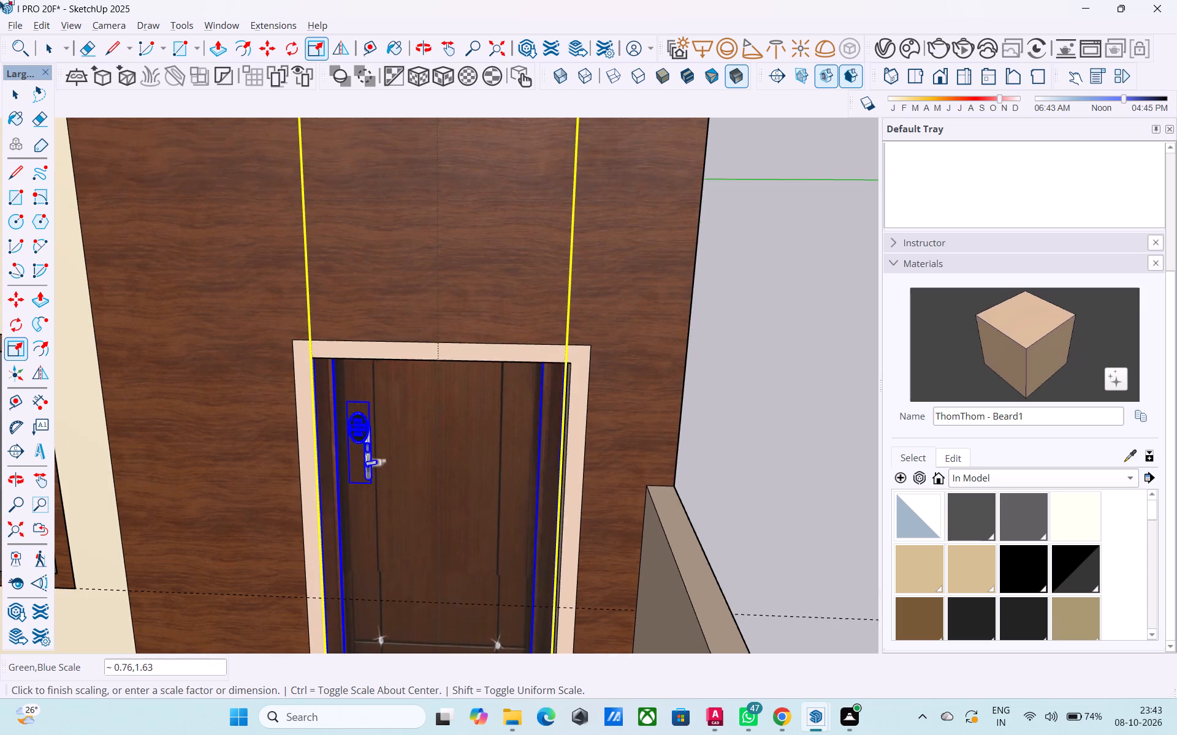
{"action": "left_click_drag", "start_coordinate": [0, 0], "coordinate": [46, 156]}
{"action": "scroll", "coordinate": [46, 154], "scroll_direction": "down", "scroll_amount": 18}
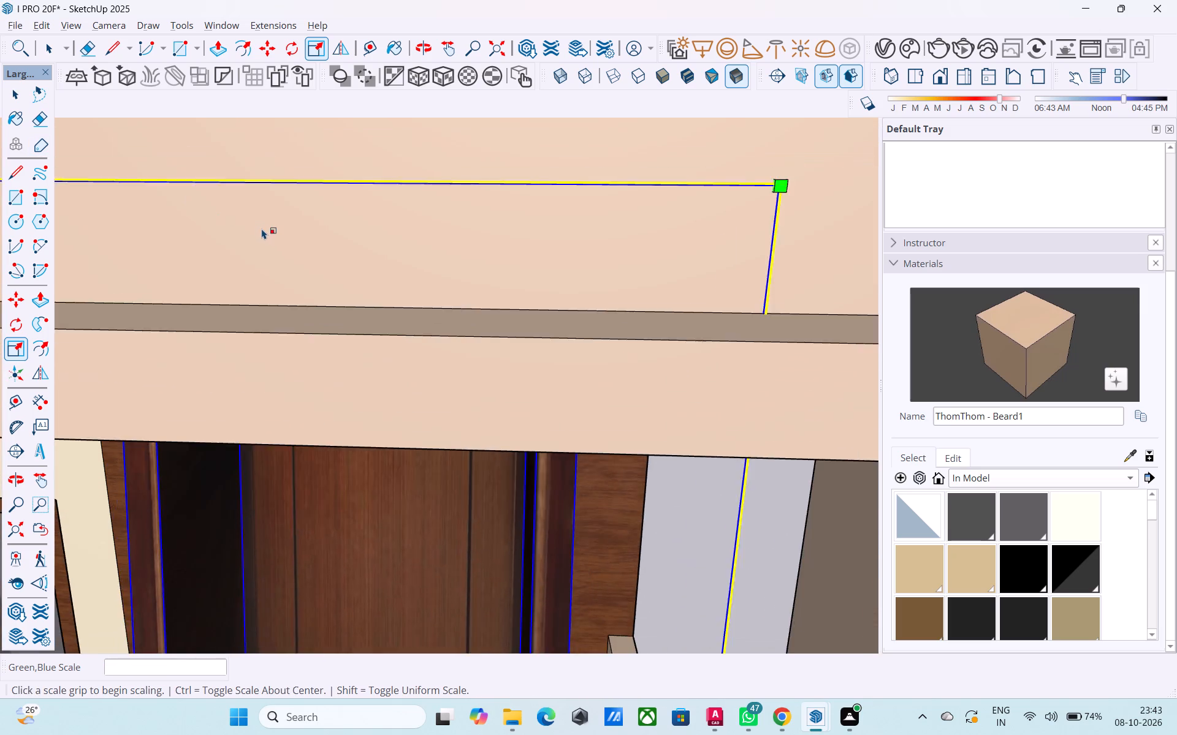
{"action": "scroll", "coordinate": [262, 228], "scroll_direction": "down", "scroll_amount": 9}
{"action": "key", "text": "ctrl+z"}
Scale the ground-floor door from its top edge down to the opening's upper inner edge and deselect it.
{"action": "scroll", "coordinate": [281, 236], "scroll_direction": "down", "scroll_amount": 3}
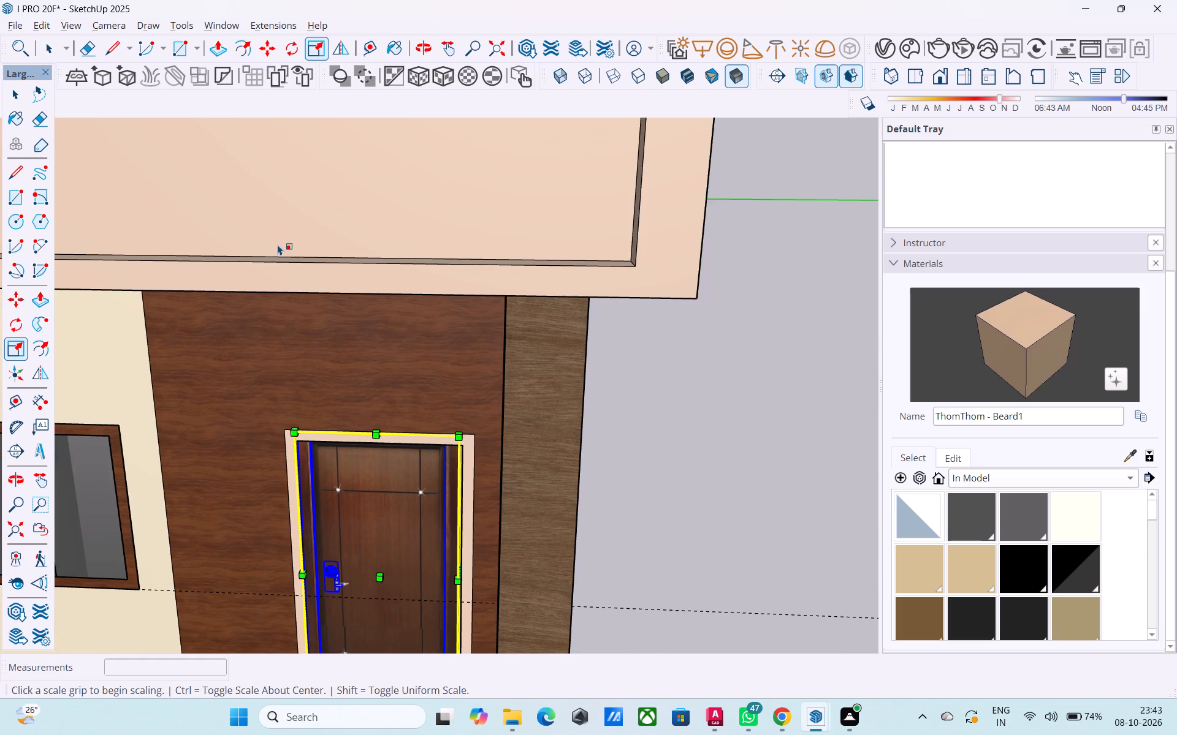
{"action": "middle_click_drag", "start_coordinate": [368, 422], "coordinate": [370, 317], "text": "shift"}
{"action": "scroll", "coordinate": [373, 326], "scroll_direction": "up", "scroll_amount": 4}
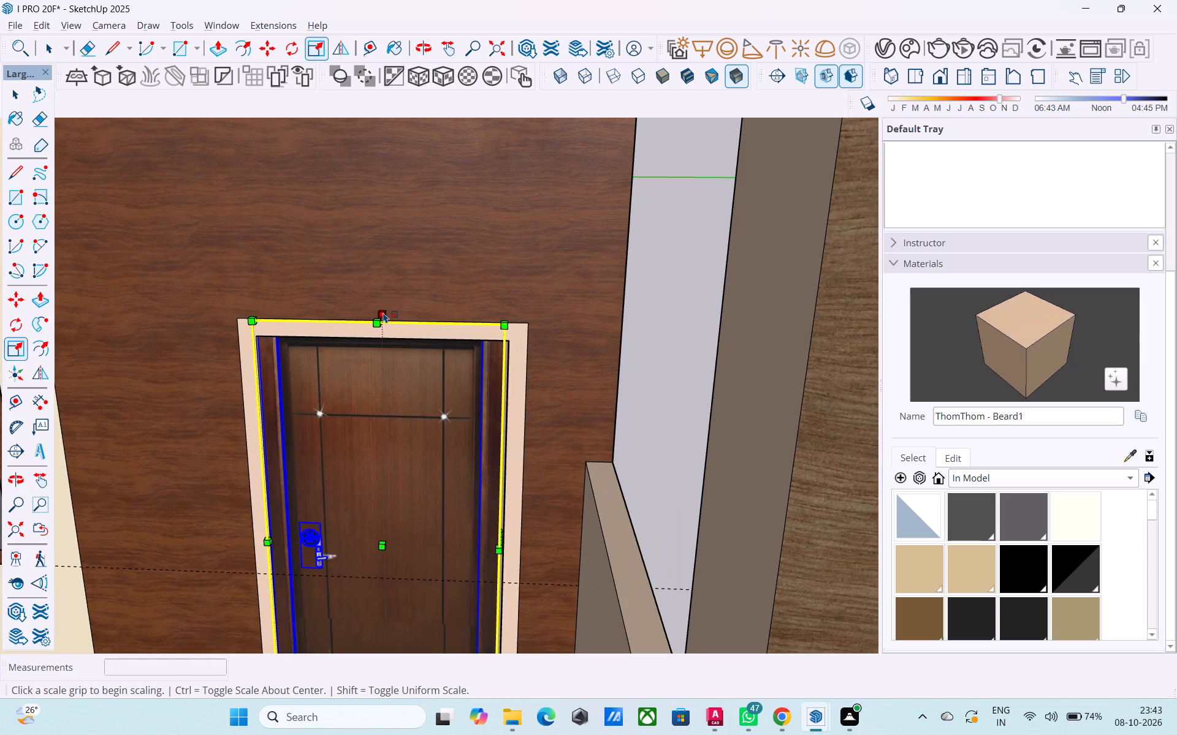
{"action": "left_click_drag", "start_coordinate": [377, 320], "coordinate": [378, 343]}
{"action": "scroll", "coordinate": [378, 343], "scroll_direction": "down", "scroll_amount": 5}
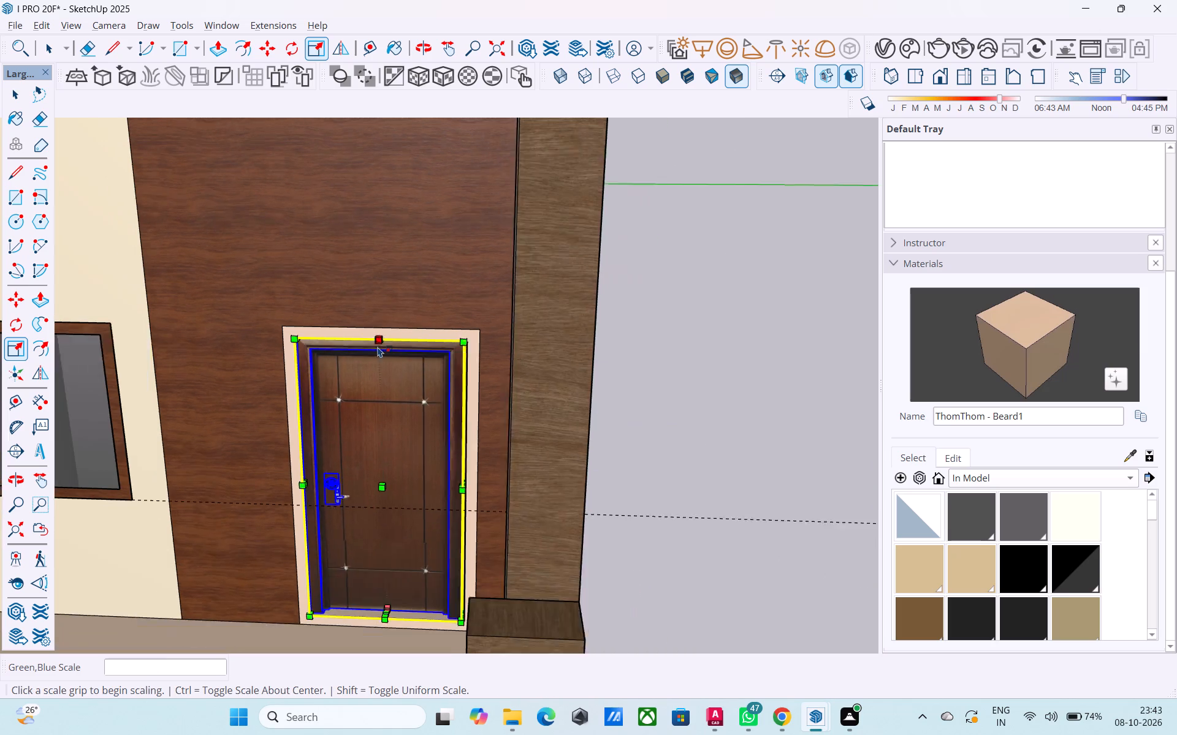
{"action": "key", "text": "space"}
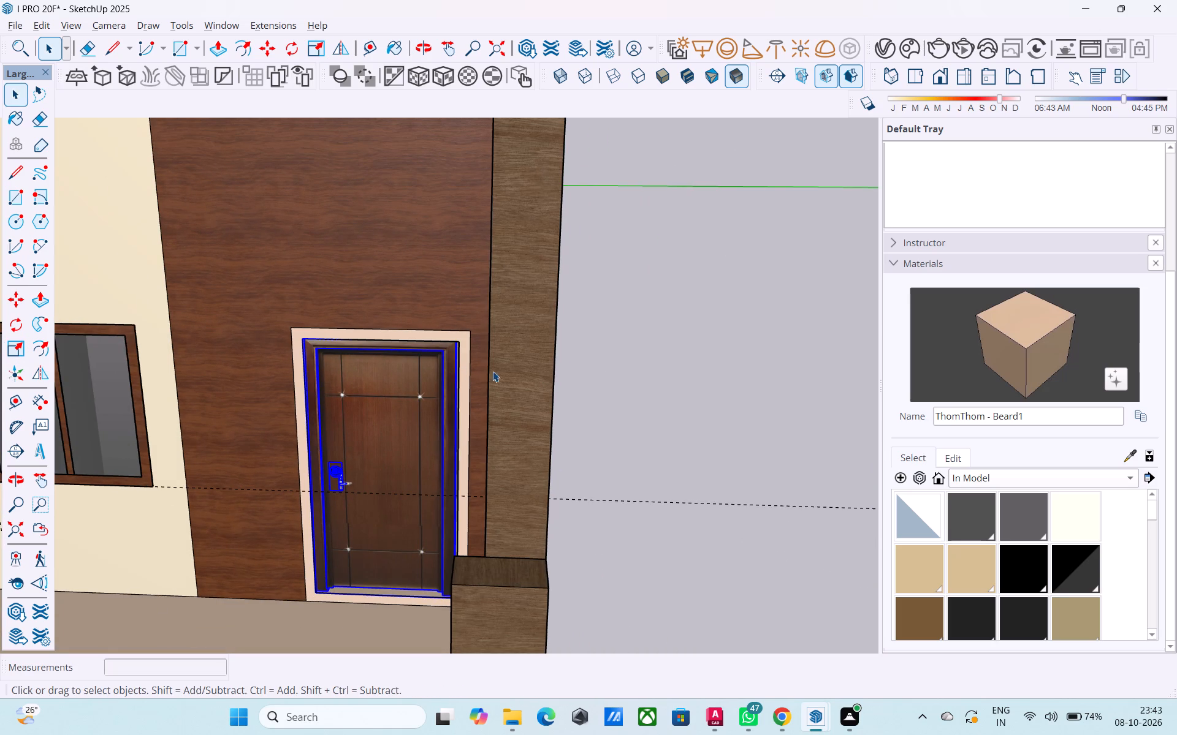
{"action": "left_click", "coordinate": [653, 352]}
Examine the ground- and upper-floor doors and the whole front elevation from several angles.
{"action": "scroll", "coordinate": [475, 363], "scroll_direction": "down", "scroll_amount": 2}
{"action": "middle_click_drag", "start_coordinate": [474, 364], "coordinate": [504, 309]}
{"action": "scroll", "coordinate": [467, 339], "scroll_direction": "down", "scroll_amount": 8}
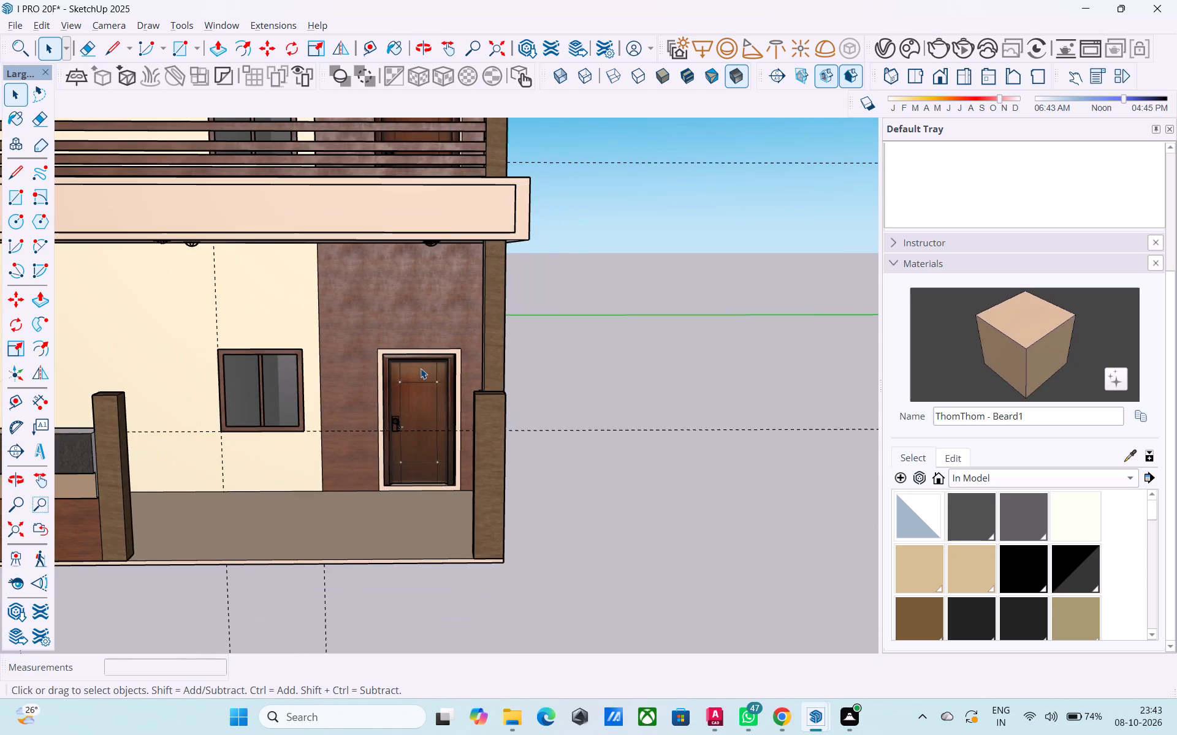
{"action": "scroll", "coordinate": [421, 368], "scroll_direction": "down", "scroll_amount": 6}
{"action": "middle_click_drag", "start_coordinate": [410, 247], "coordinate": [408, 364]}
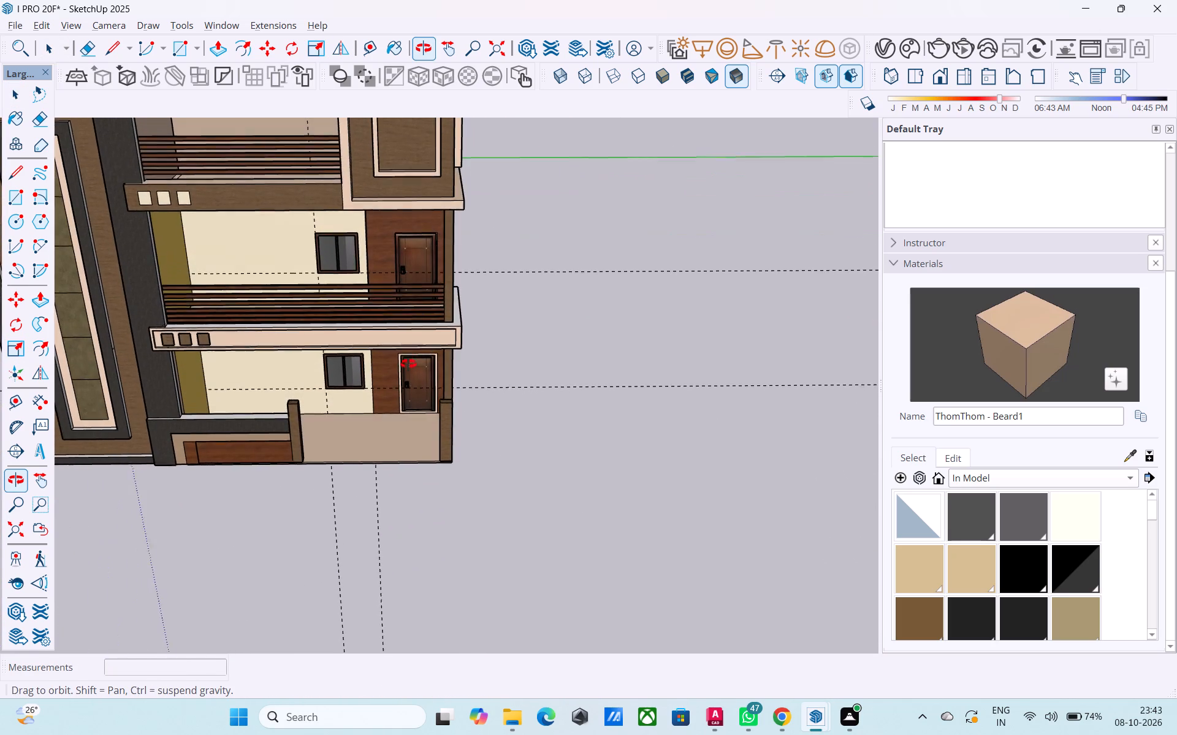
{"action": "middle_click_drag", "start_coordinate": [408, 364], "coordinate": [407, 407]}
{"action": "scroll", "coordinate": [407, 406], "scroll_direction": "down", "scroll_amount": 1}
{"action": "middle_click_drag", "start_coordinate": [405, 406], "coordinate": [446, 295]}
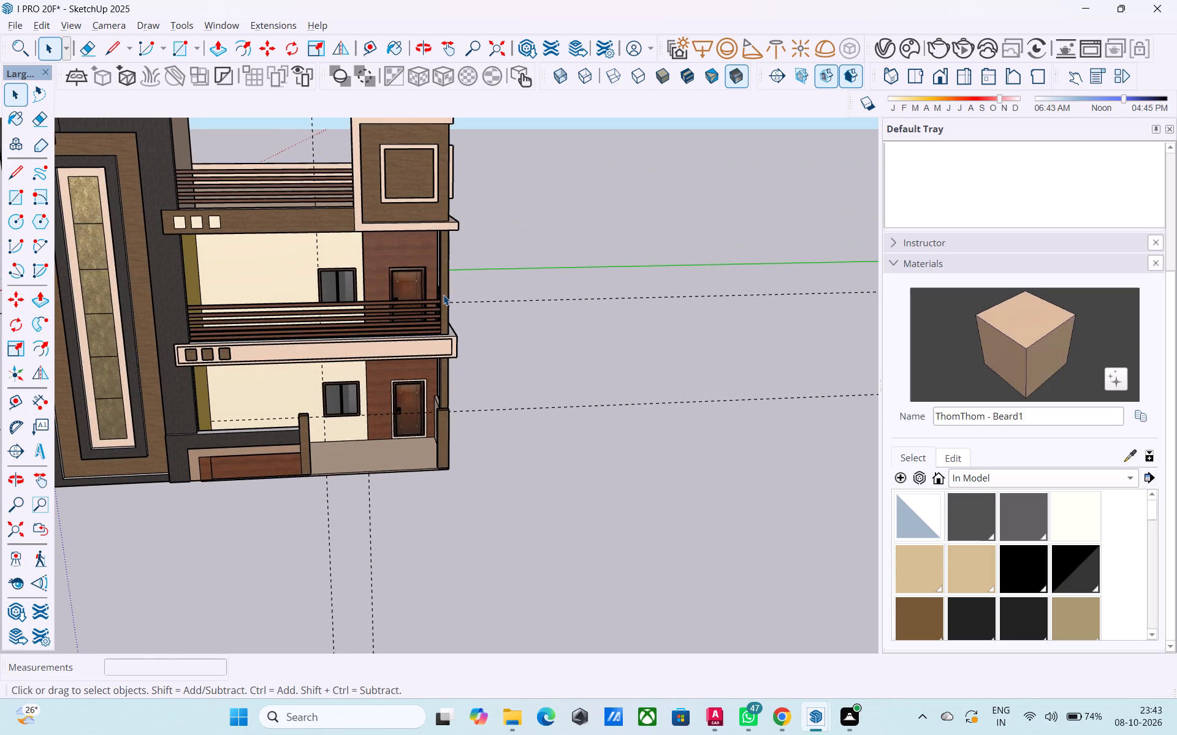
{"action": "scroll", "coordinate": [443, 295], "scroll_direction": "down", "scroll_amount": 2}
{"action": "middle_click_drag", "start_coordinate": [446, 318], "coordinate": [352, 258]}
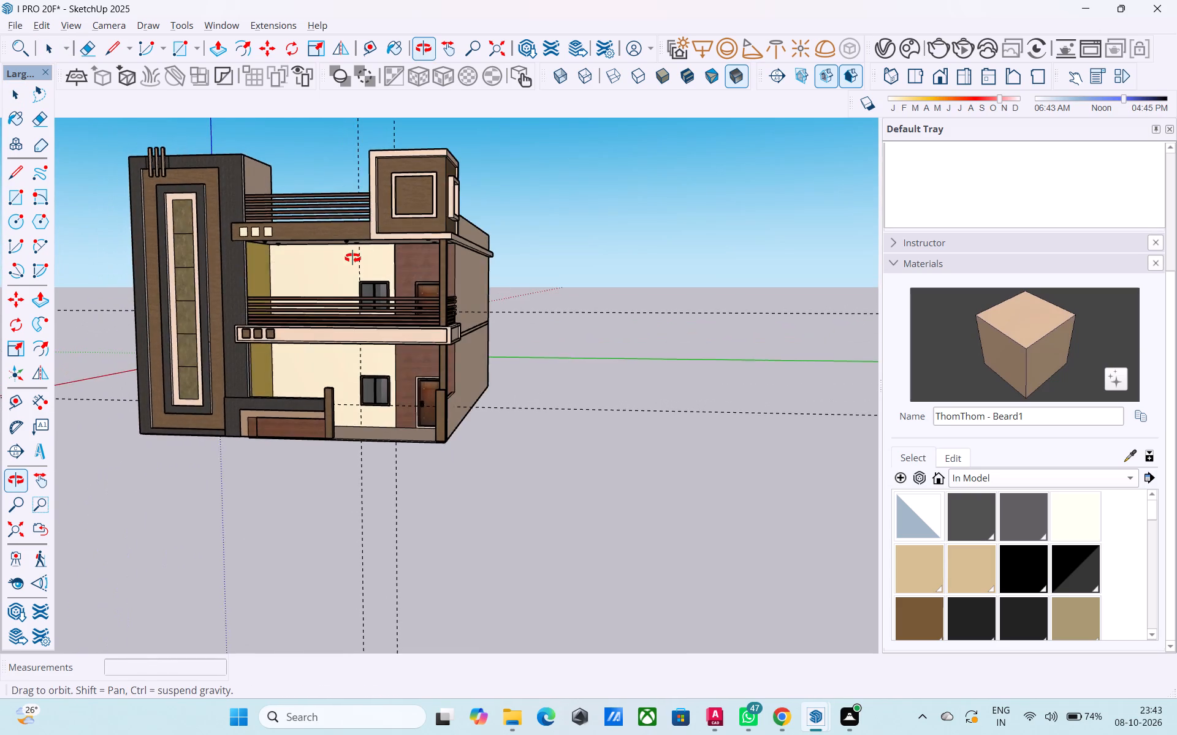
{"action": "middle_click_drag", "start_coordinate": [352, 258], "coordinate": [390, 306]}
Save the model, purging its unused components and materials.
{"action": "key", "text": "ctrl+s"}
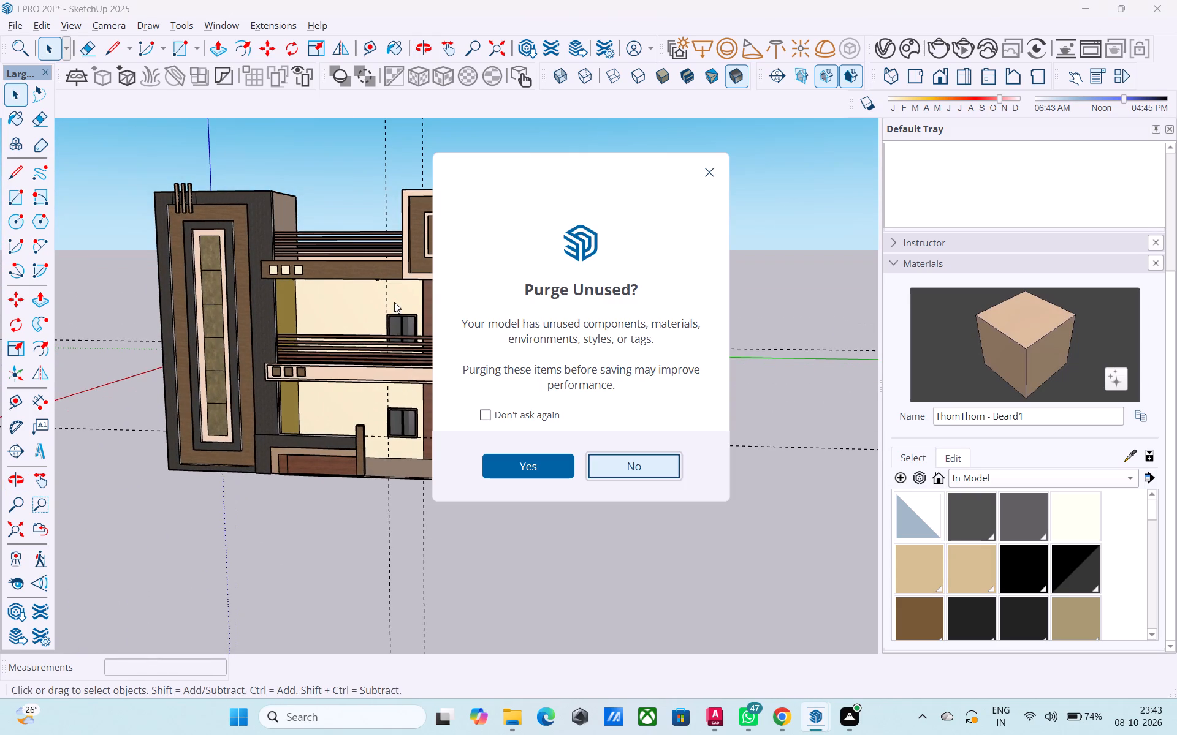
{"action": "left_click", "coordinate": [519, 452]}
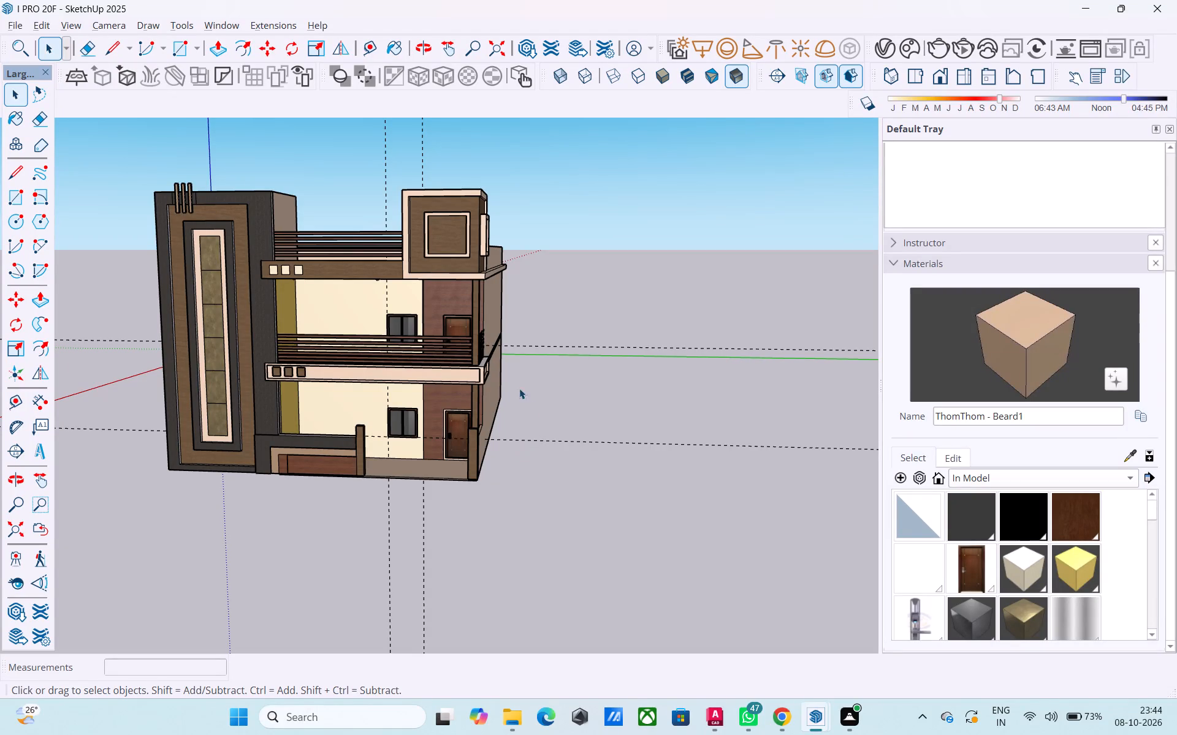
Save the model again with the view set to the full front elevation.
{"action": "middle_click_drag", "start_coordinate": [218, 346], "coordinate": [495, 358]}
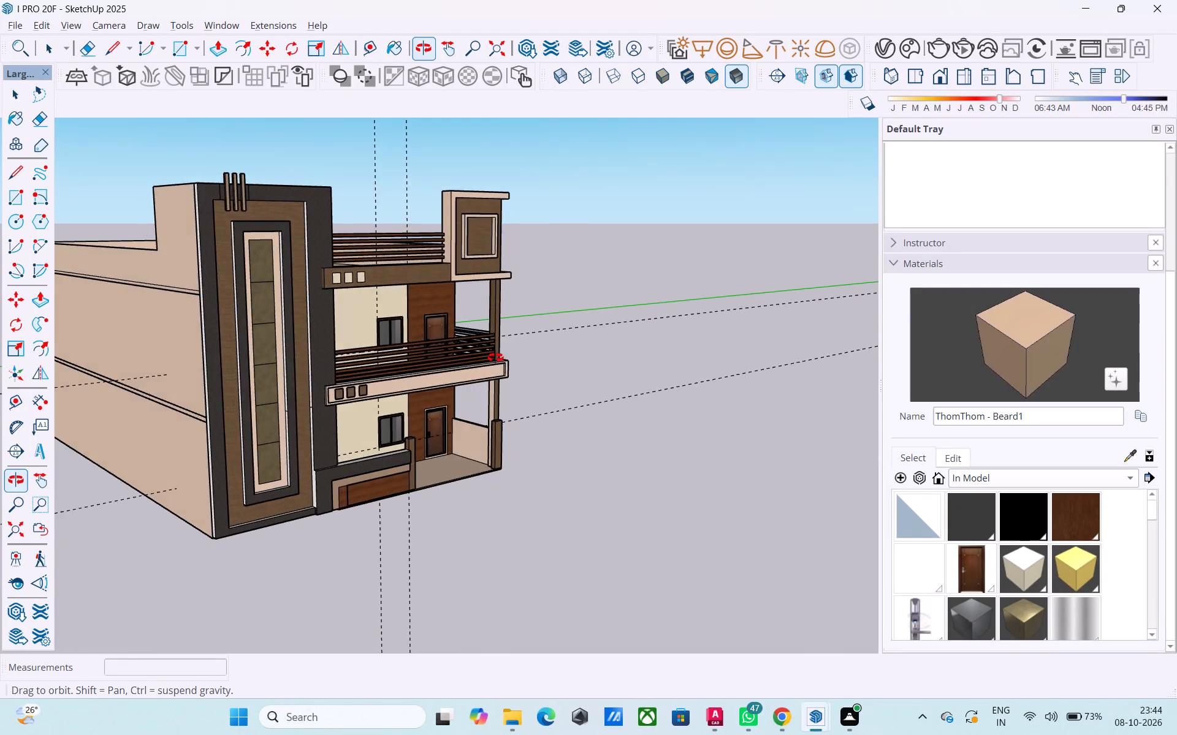
{"action": "middle_click_drag", "start_coordinate": [495, 358], "coordinate": [288, 357]}
{"action": "middle_click_drag", "start_coordinate": [288, 357], "coordinate": [374, 377], "text": "shift"}
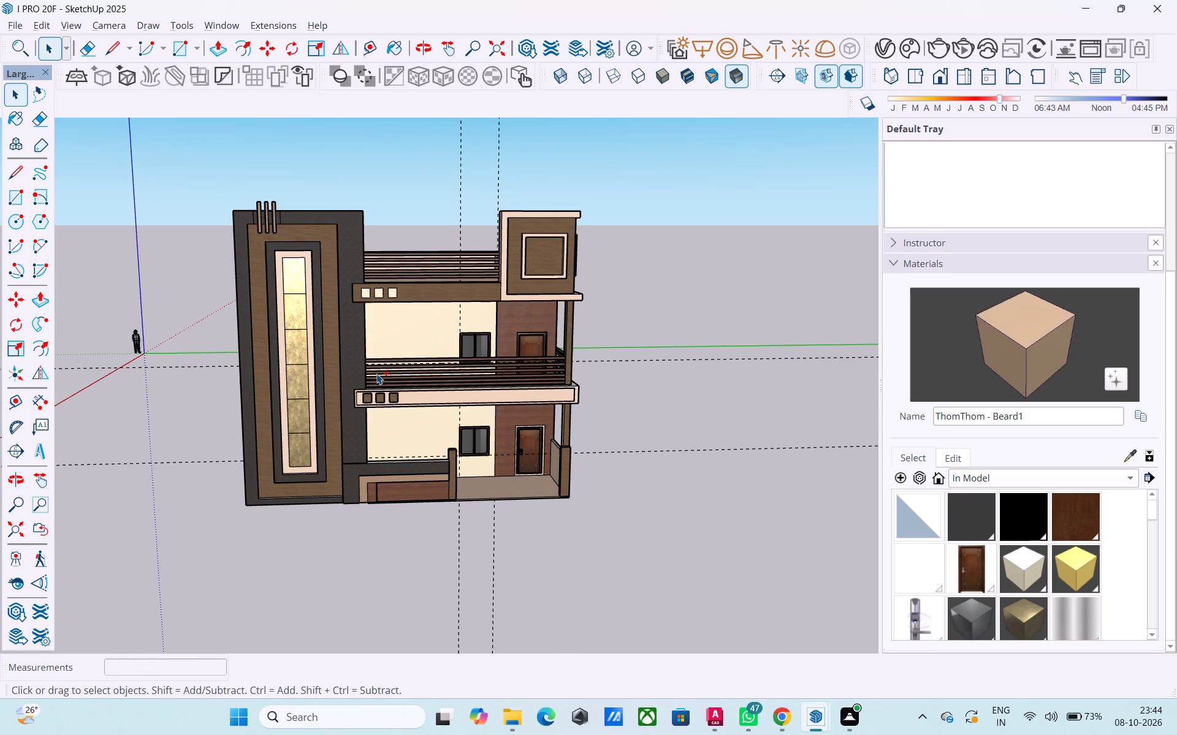
{"action": "key", "text": "ctrl+s"}
Import the Ganesha picture Screenshot_26-8-2026_18549_www.bing.com from the Downloads folder, using it as an image.
{"action": "left_click", "coordinate": [18, 27]}
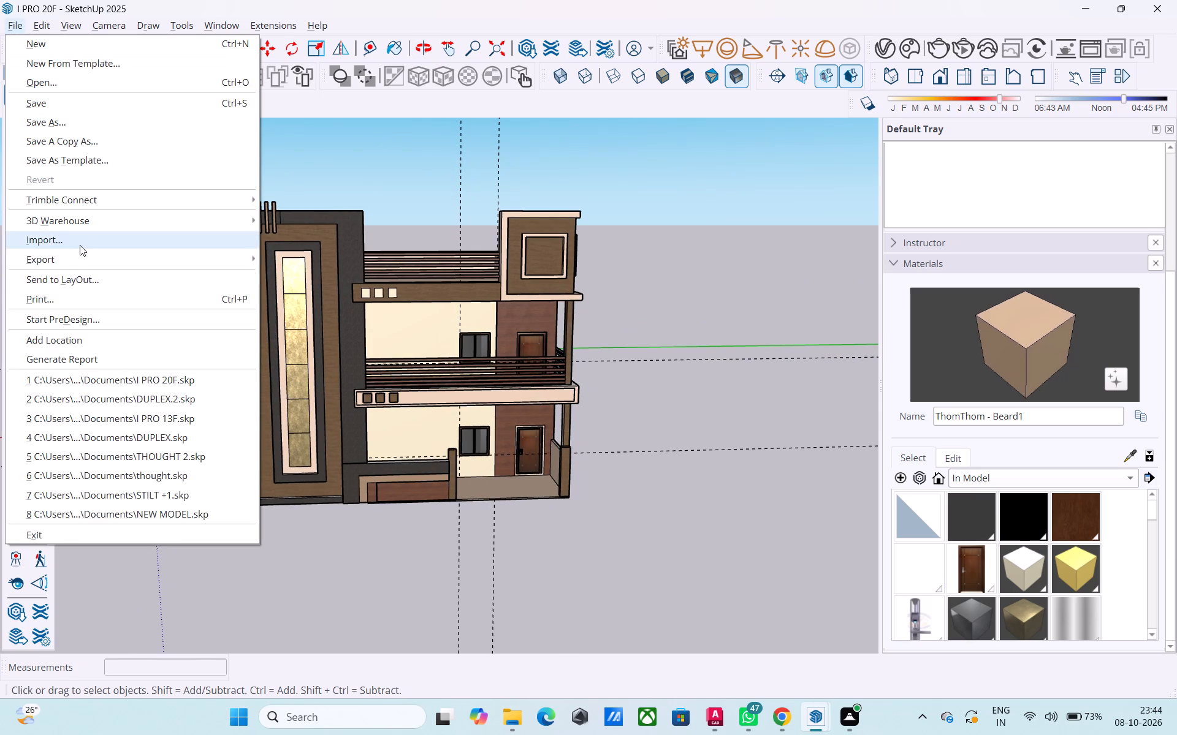
{"action": "left_click", "coordinate": [80, 245]}
{"action": "scroll", "coordinate": [270, 312], "scroll_direction": "down", "scroll_amount": 3}
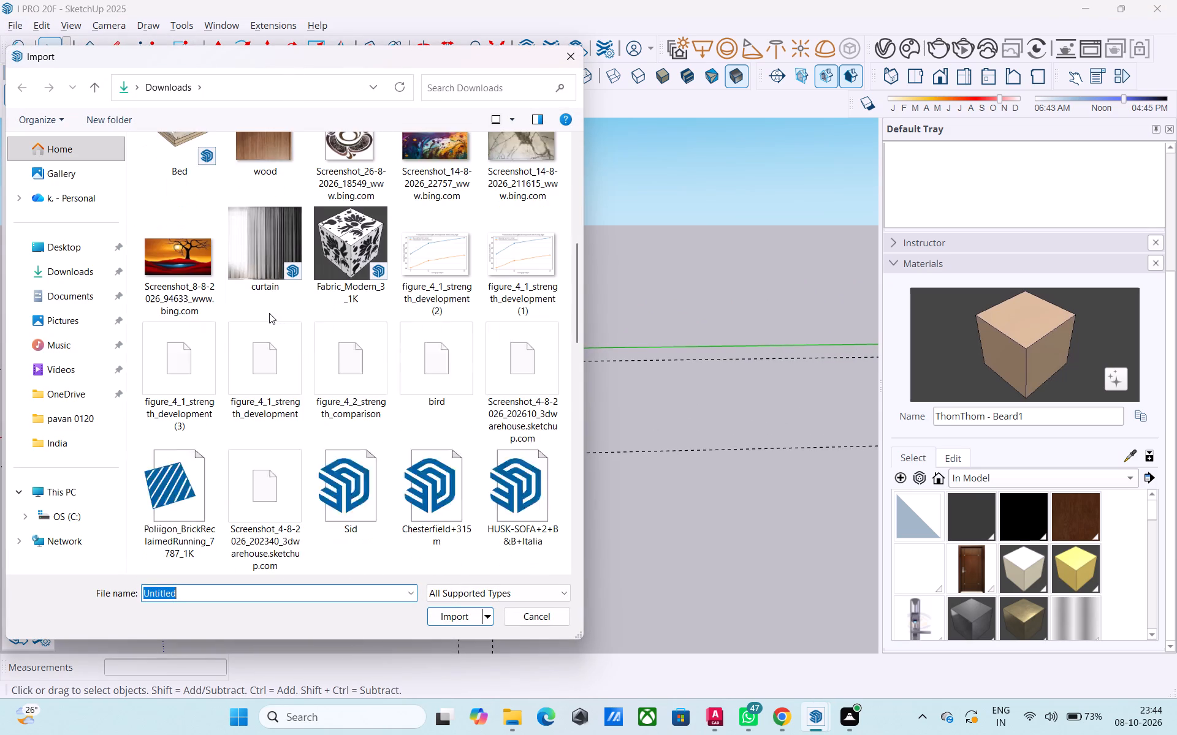
{"action": "scroll", "coordinate": [269, 313], "scroll_direction": "up", "scroll_amount": 2}
{"action": "scroll", "coordinate": [269, 313], "scroll_direction": "down", "scroll_amount": 4}
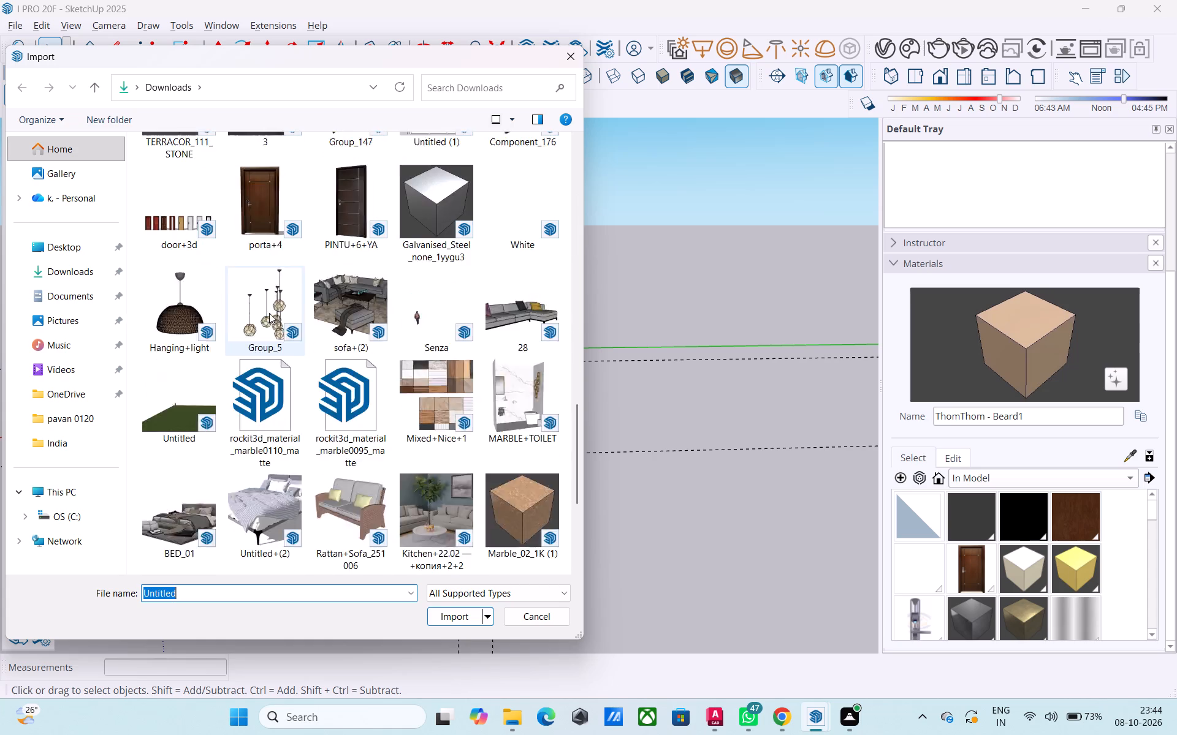
{"action": "scroll", "coordinate": [269, 313], "scroll_direction": "down", "scroll_amount": 3}
{"action": "scroll", "coordinate": [269, 313], "scroll_direction": "up", "scroll_amount": 1}
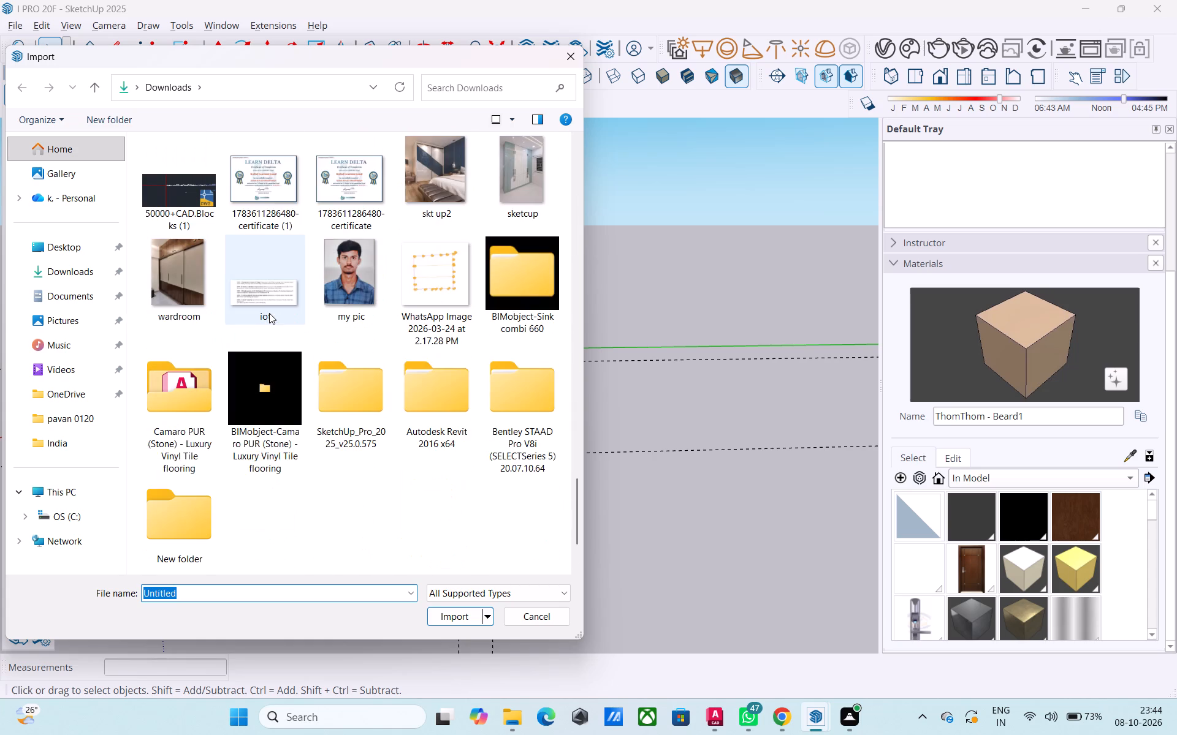
{"action": "scroll", "coordinate": [269, 313], "scroll_direction": "up", "scroll_amount": 2}
{"action": "left_click", "coordinate": [85, 276]}
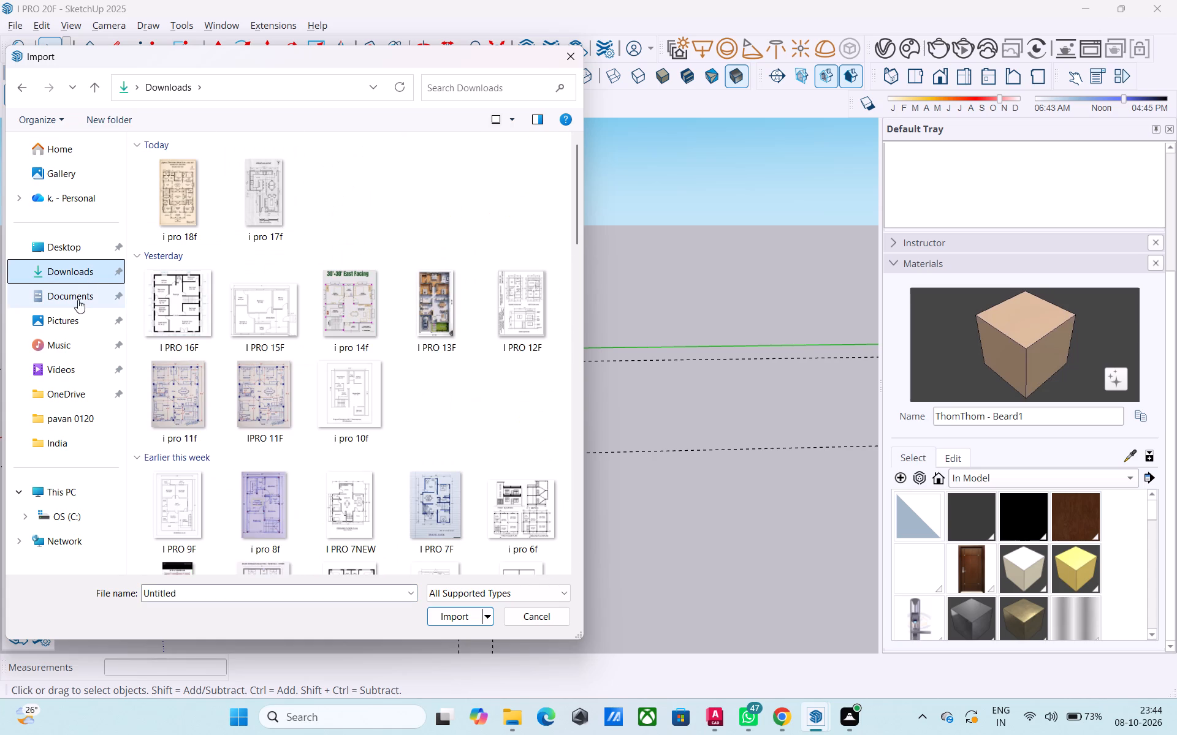
{"action": "left_click", "coordinate": [75, 320]}
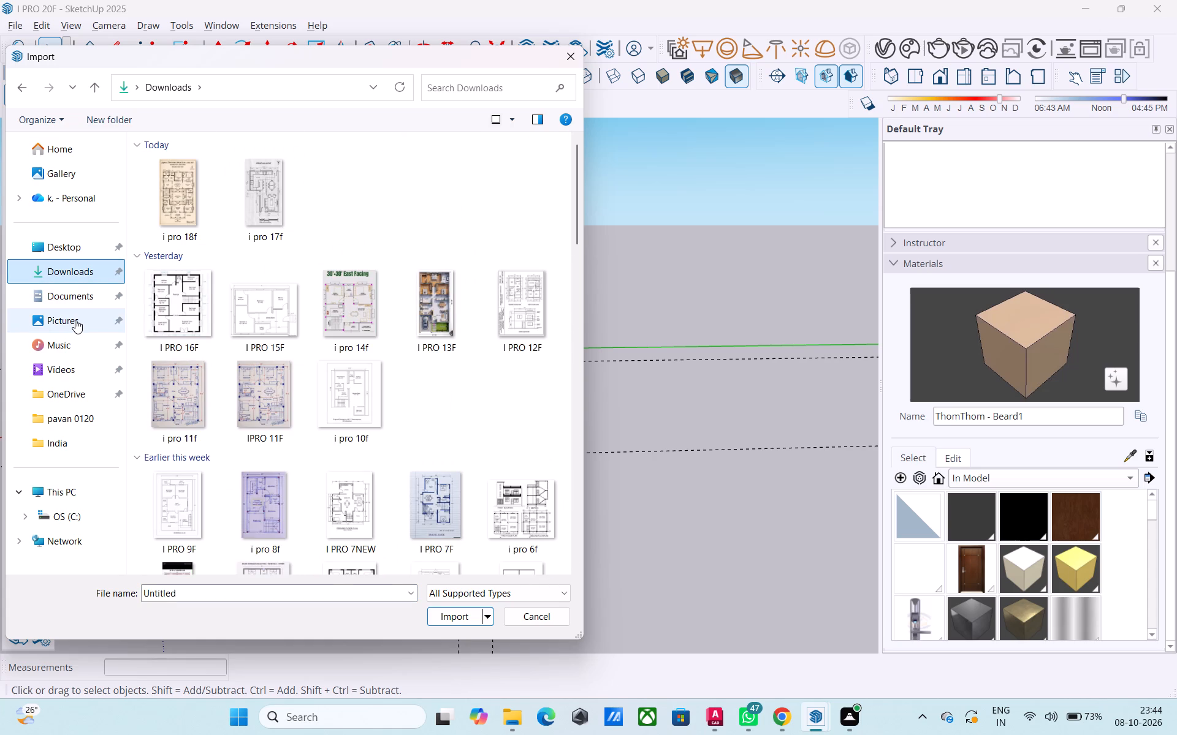
{"action": "left_click", "coordinate": [75, 320]}
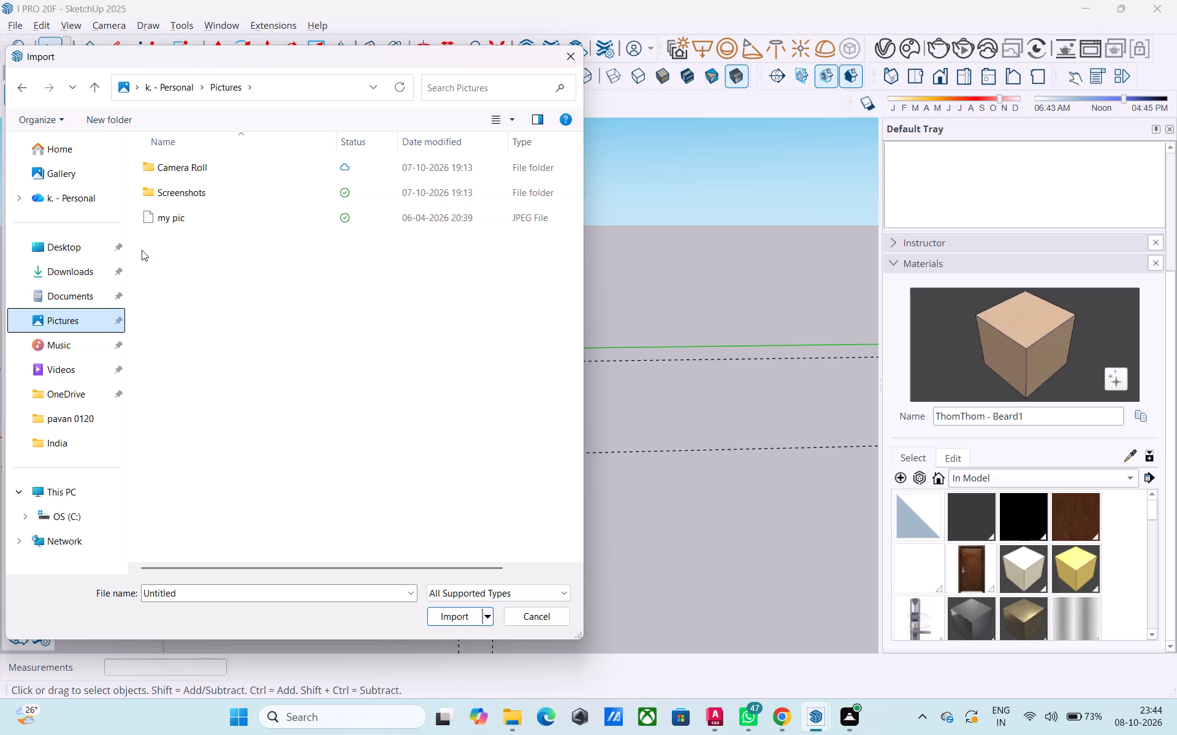
{"action": "double_click", "coordinate": [73, 296]}
{"action": "left_click", "coordinate": [70, 279]}
{"action": "left_click", "coordinate": [70, 279]}
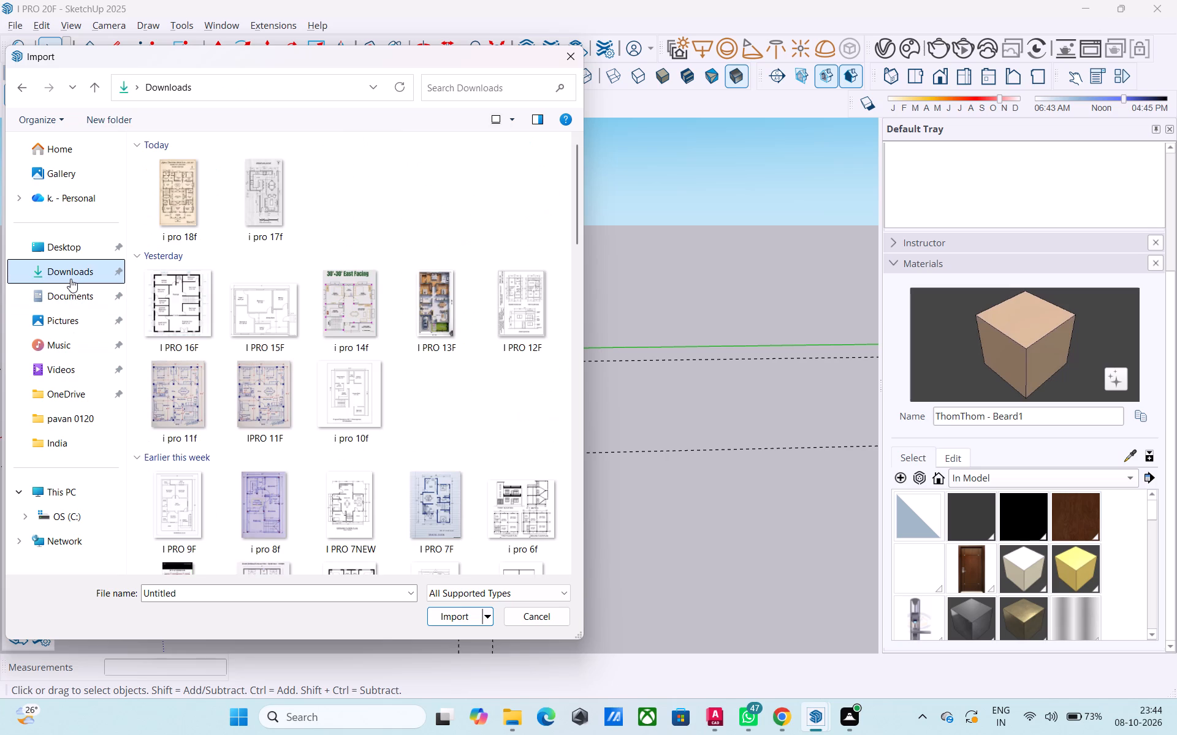
{"action": "scroll", "coordinate": [210, 277], "scroll_direction": "down", "scroll_amount": 2}
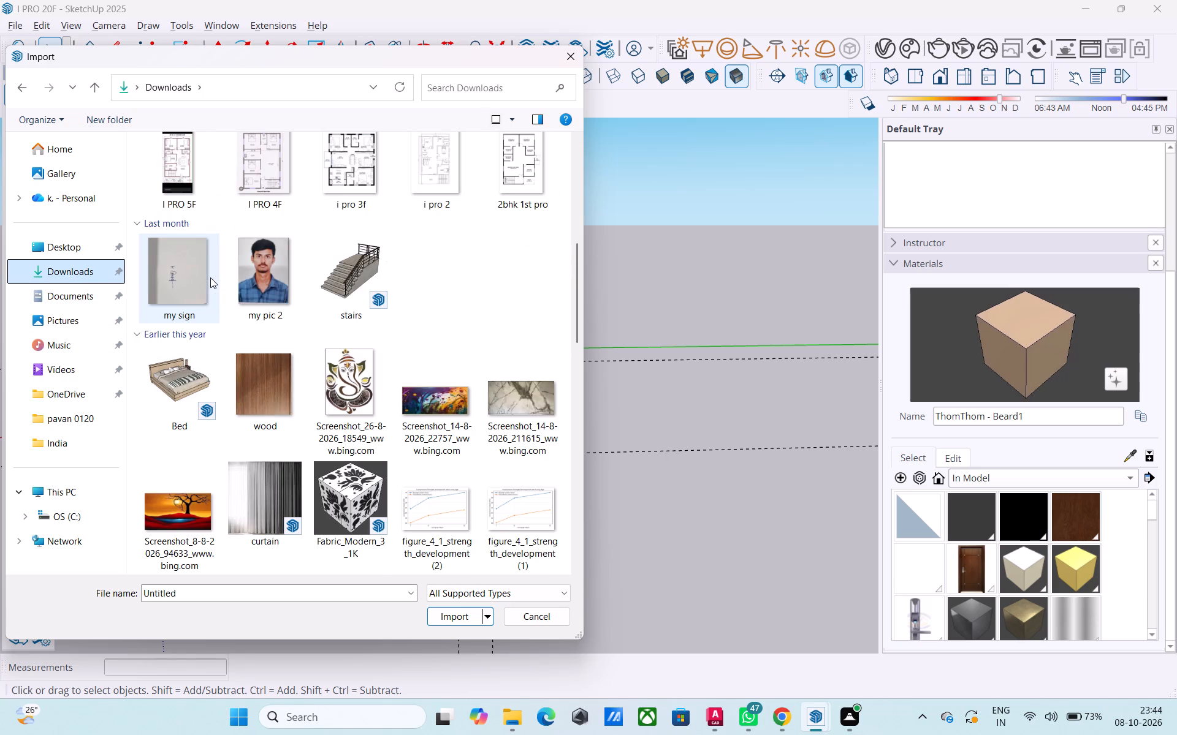
{"action": "left_click", "coordinate": [359, 390]}
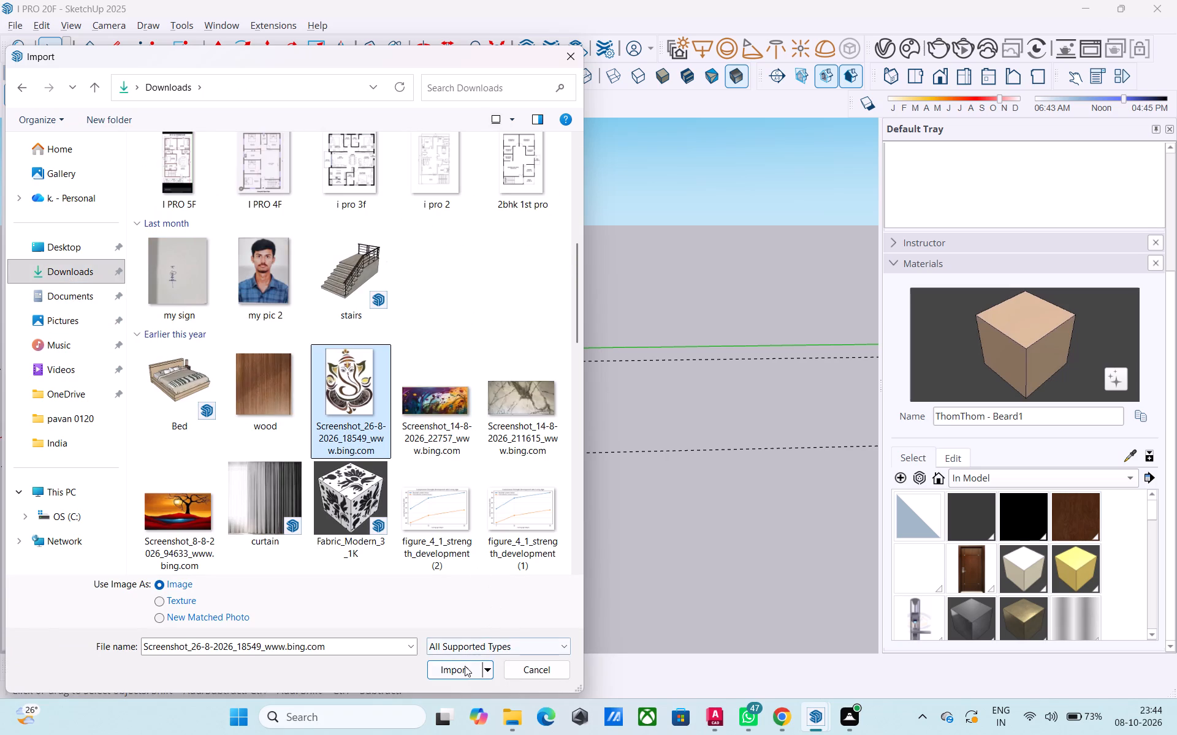
{"action": "left_click", "coordinate": [465, 666]}
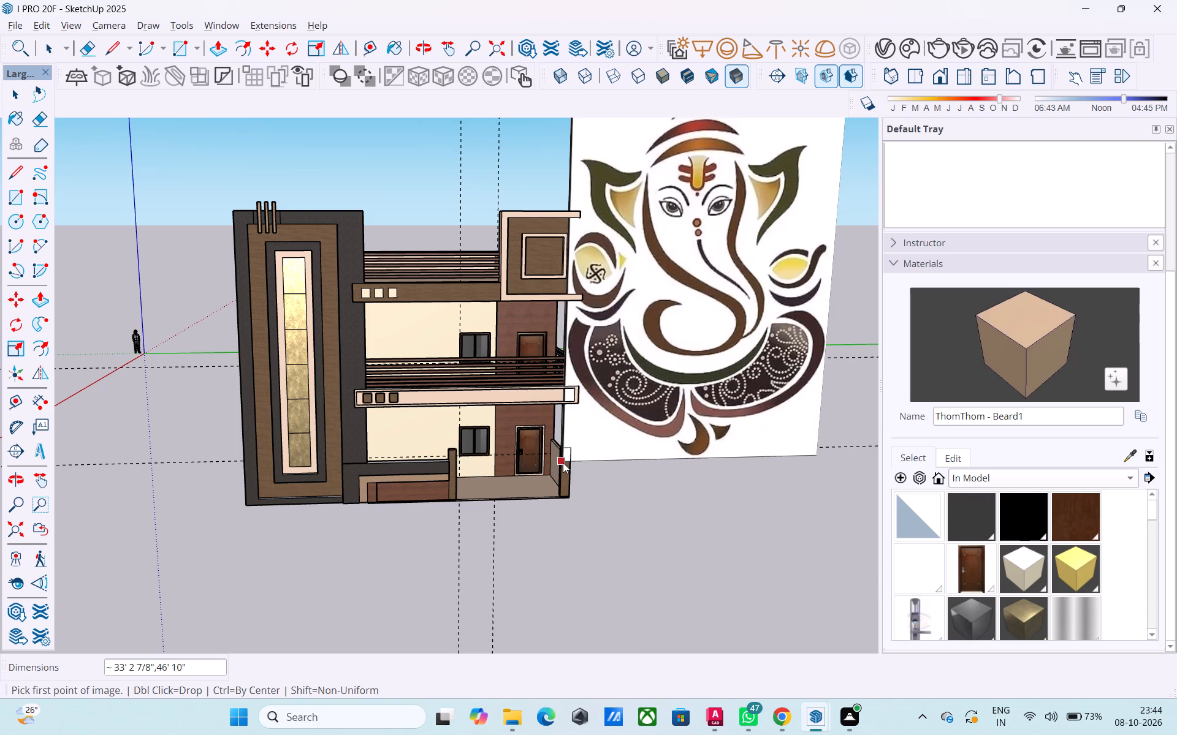
Place the Ganesha image beside the ground-floor porch column, about 6' 4" wide.
{"action": "left_click", "coordinate": [563, 461]}
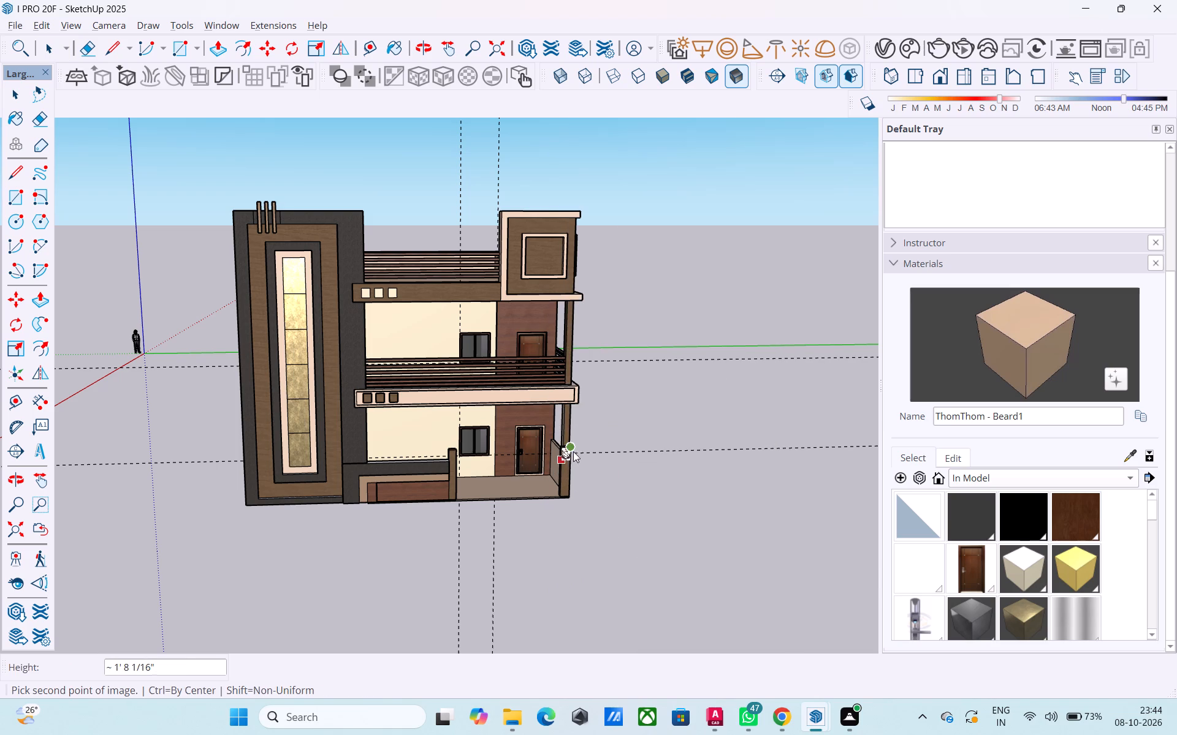
{"action": "scroll", "coordinate": [593, 439], "scroll_direction": "up", "scroll_amount": 2}
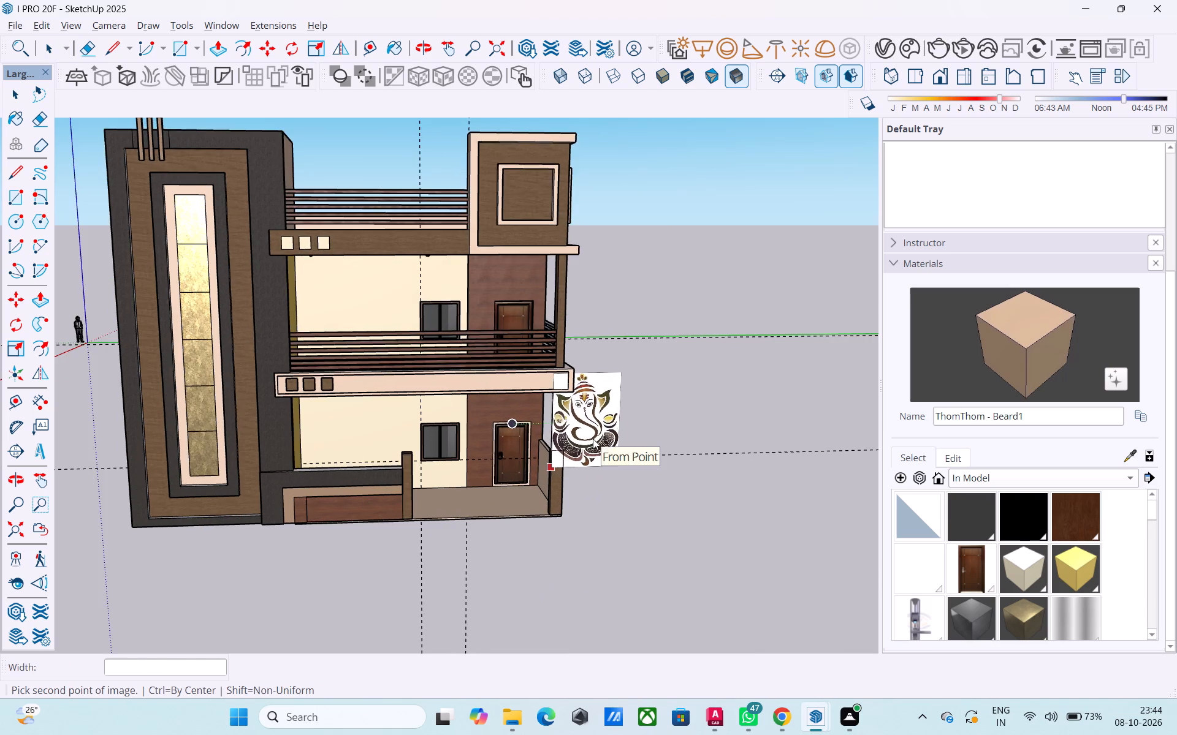
{"action": "scroll", "coordinate": [593, 439], "scroll_direction": "up", "scroll_amount": 1}
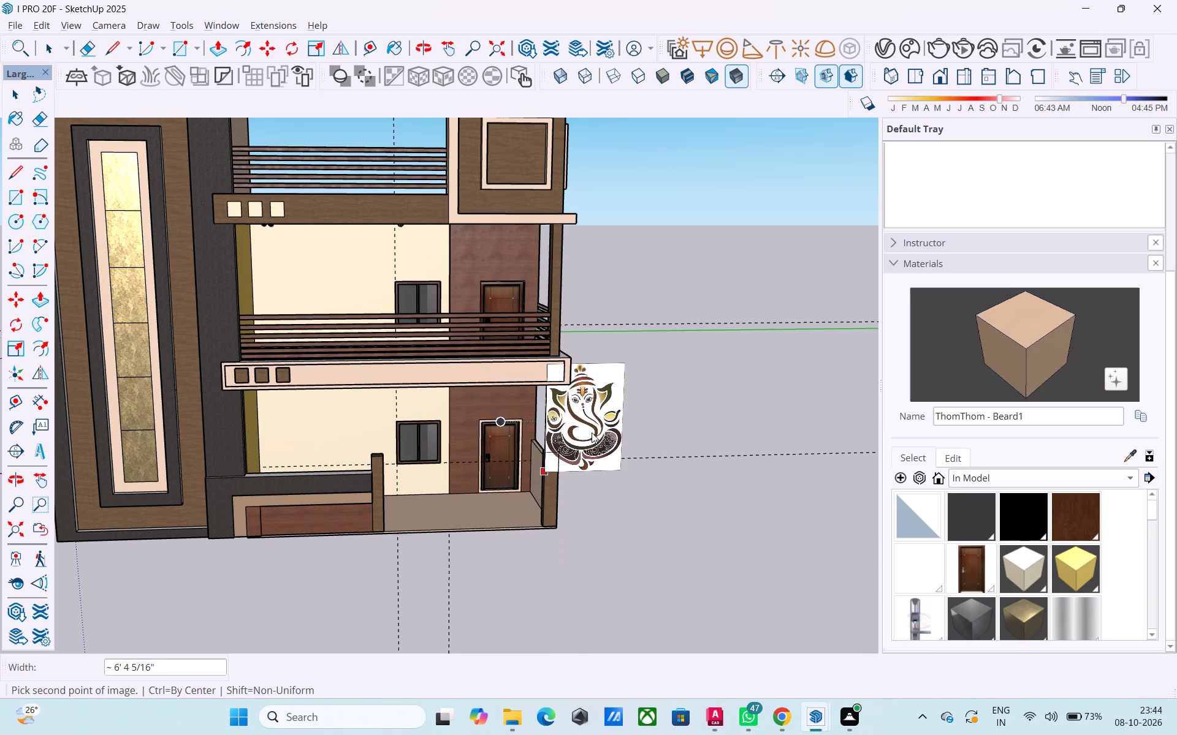
{"action": "left_click", "coordinate": [592, 432]}
Move the Ganesha image up to the top-floor wood panel, setting its lower-left corner at the square frame's inner lower-left corner.
{"action": "key", "text": "m"}
{"action": "left_click", "coordinate": [590, 447]}
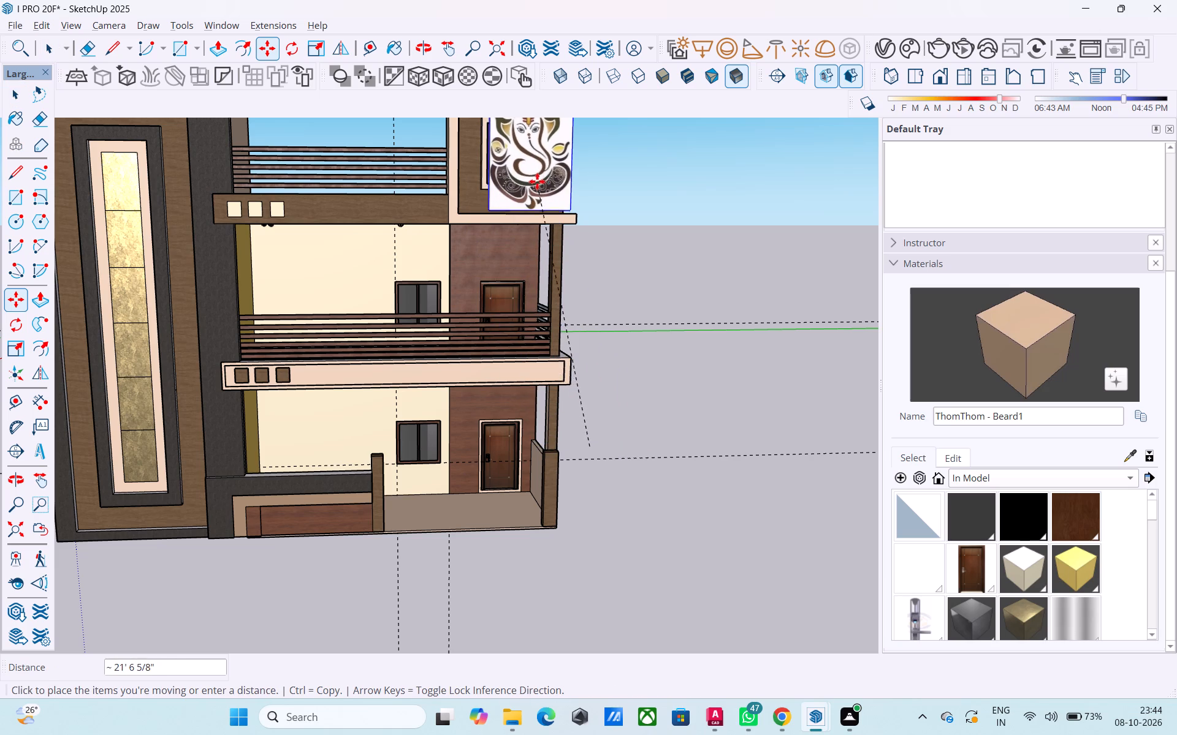
{"action": "left_click", "coordinate": [534, 176]}
{"action": "key", "text": "s"}
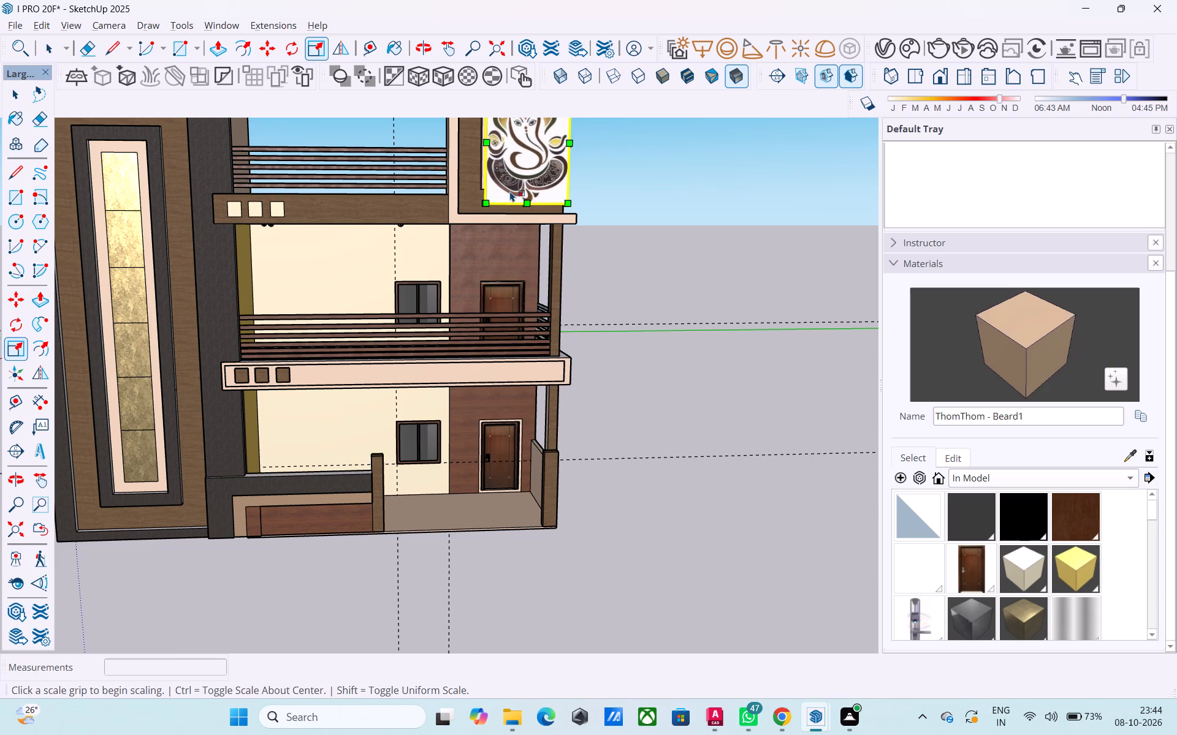
{"action": "middle_click_drag", "start_coordinate": [509, 191], "coordinate": [514, 262], "text": "shift"}
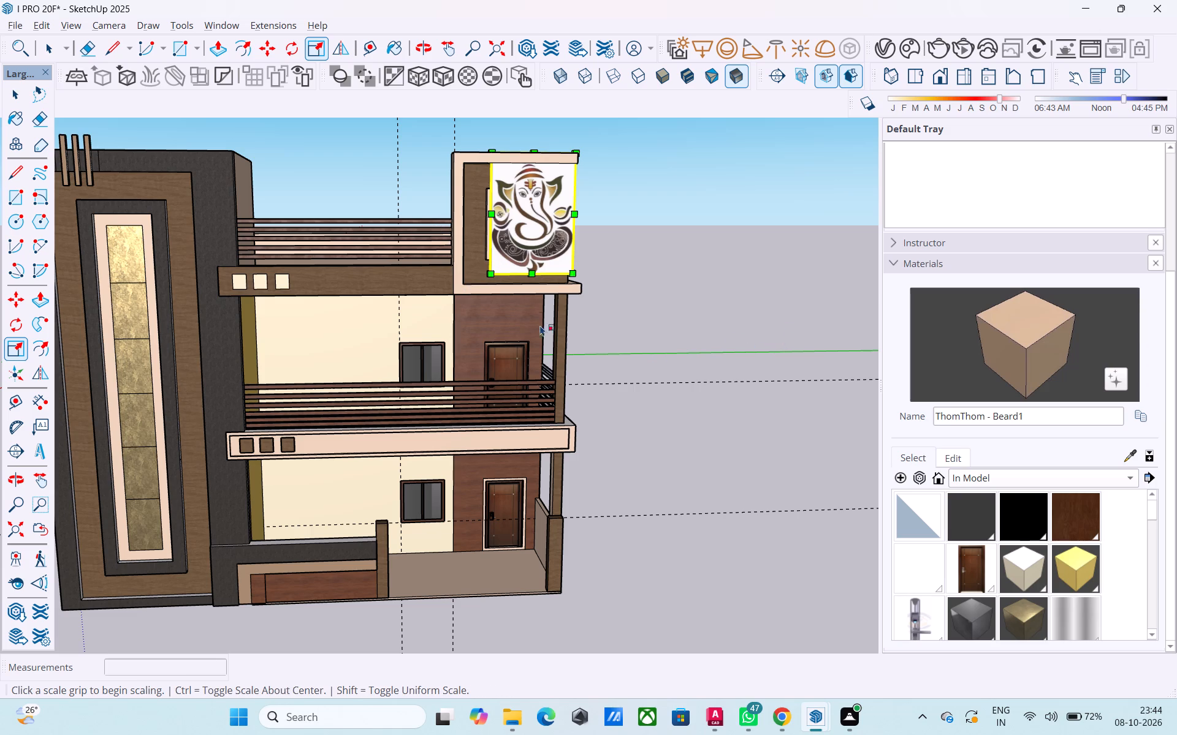
{"action": "middle_click_drag", "start_coordinate": [527, 311], "coordinate": [606, 315]}
{"action": "scroll", "coordinate": [485, 275], "scroll_direction": "up", "scroll_amount": 9}
{"action": "key", "text": "m"}
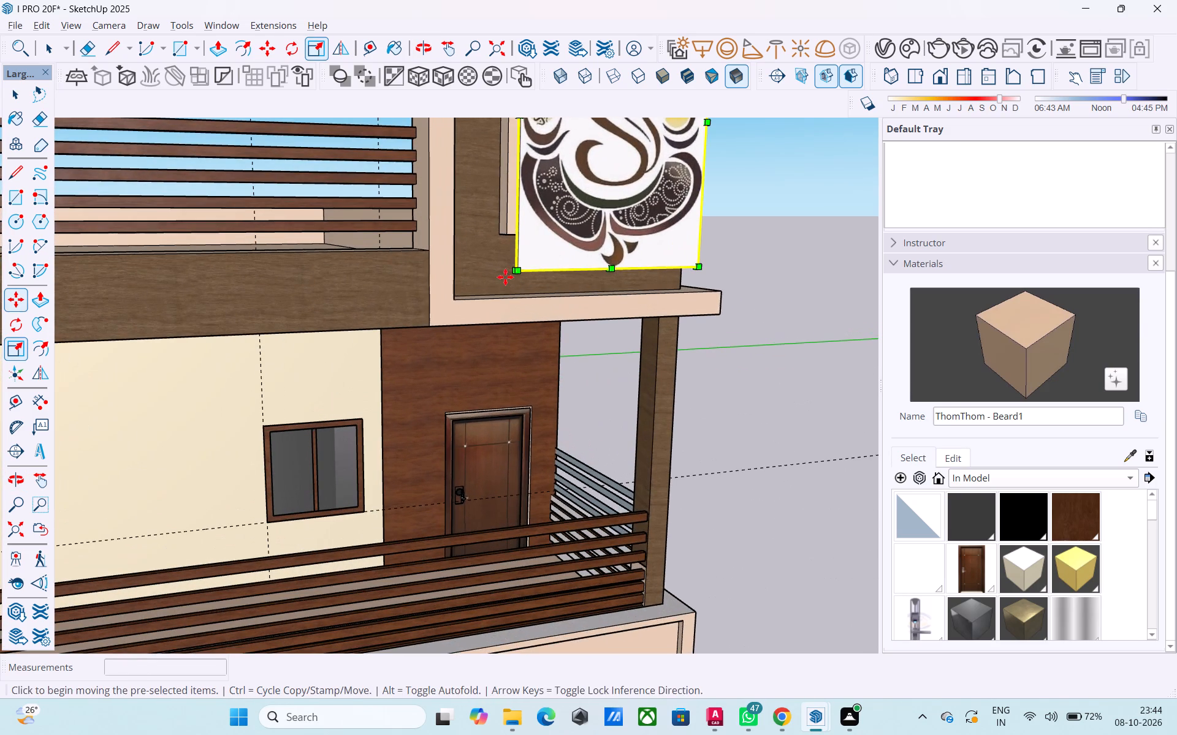
{"action": "scroll", "coordinate": [507, 277], "scroll_direction": "up", "scroll_amount": 2}
{"action": "left_click", "coordinate": [520, 269]}
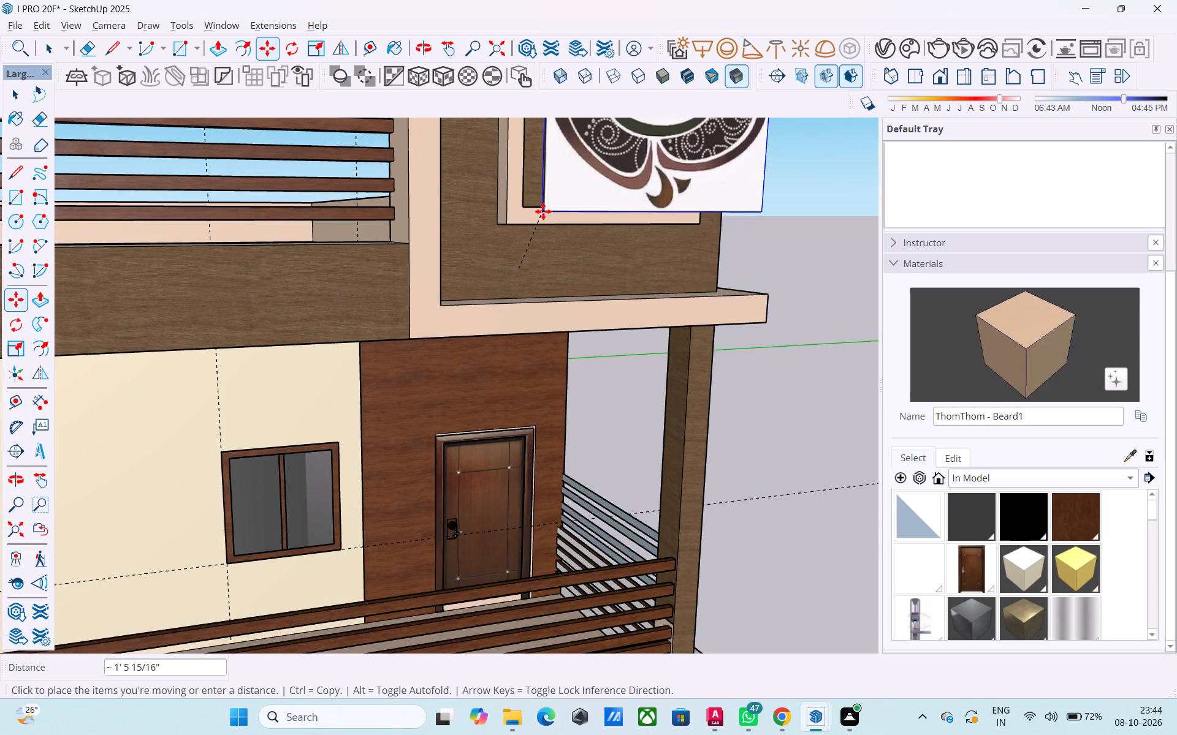
{"action": "left_click", "coordinate": [524, 205]}
Scale the Ganesha image to about 0.51 in height and 0.73 in width so it fits inside the square frame.
{"action": "scroll", "coordinate": [598, 259], "scroll_direction": "down", "scroll_amount": 4}
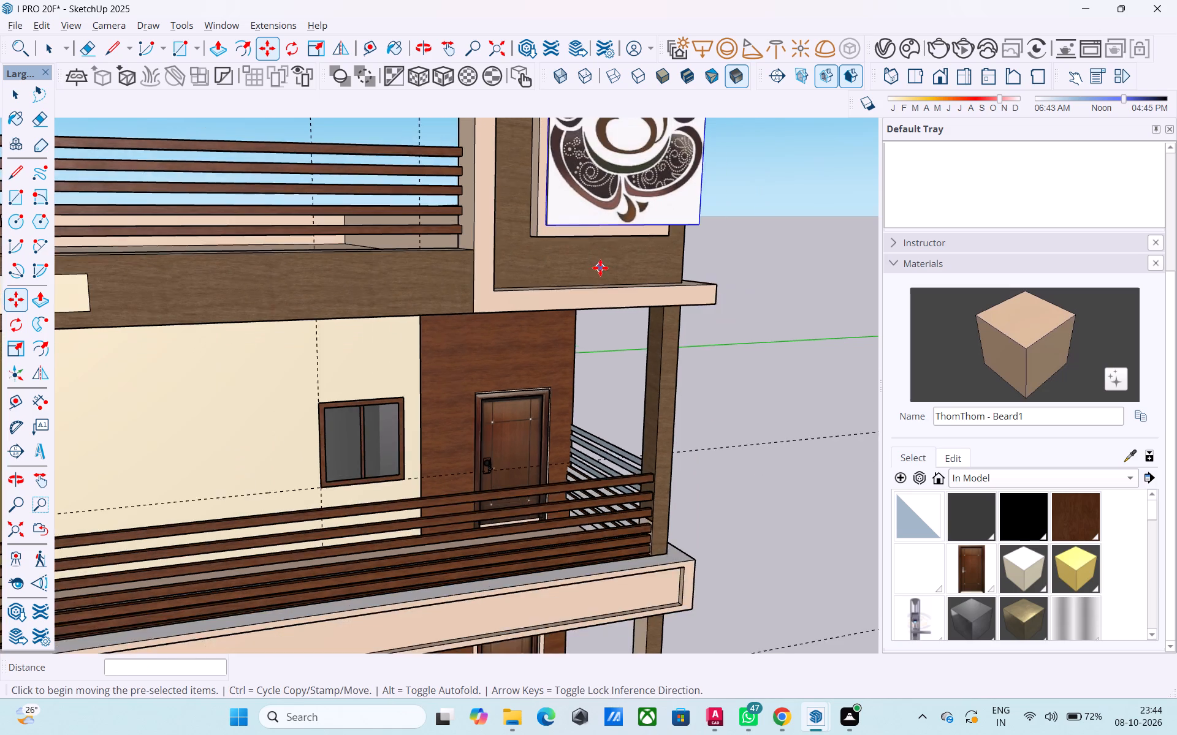
{"action": "scroll", "coordinate": [600, 268], "scroll_direction": "down", "scroll_amount": 2}
{"action": "middle_click_drag", "start_coordinate": [600, 270], "coordinate": [579, 341]}
{"action": "middle_click_drag", "start_coordinate": [639, 317], "coordinate": [532, 364]}
{"action": "middle_click_drag", "start_coordinate": [547, 342], "coordinate": [565, 375], "text": "shift"}
{"action": "key", "text": "s"}
{"action": "left_click_drag", "start_coordinate": [566, 156], "coordinate": [565, 190]}
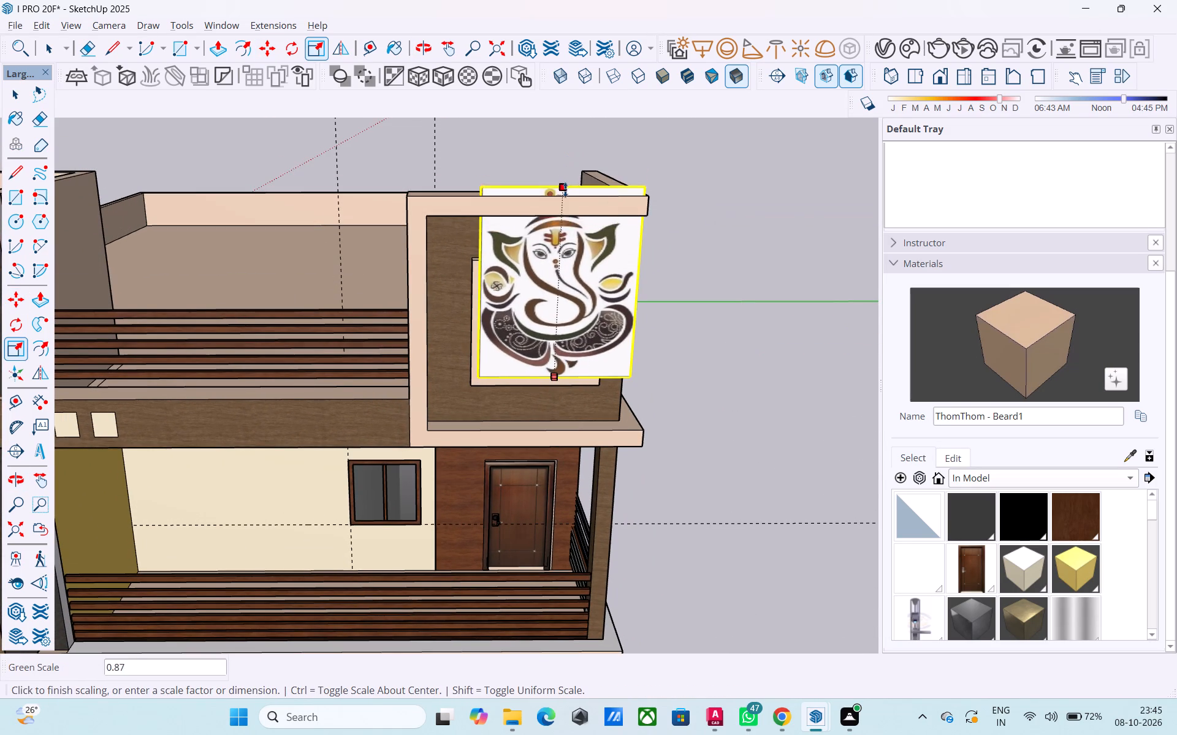
{"action": "left_click_drag", "start_coordinate": [565, 190], "coordinate": [553, 269]}
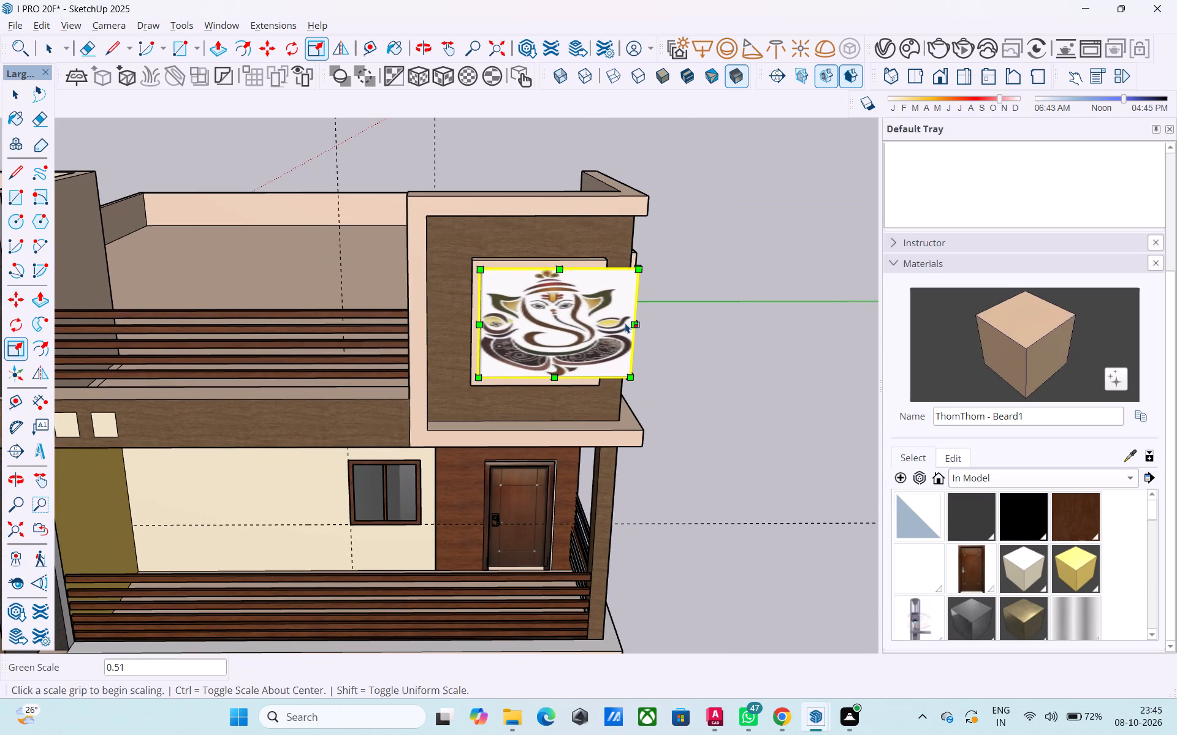
{"action": "left_click_drag", "start_coordinate": [635, 322], "coordinate": [592, 321]}
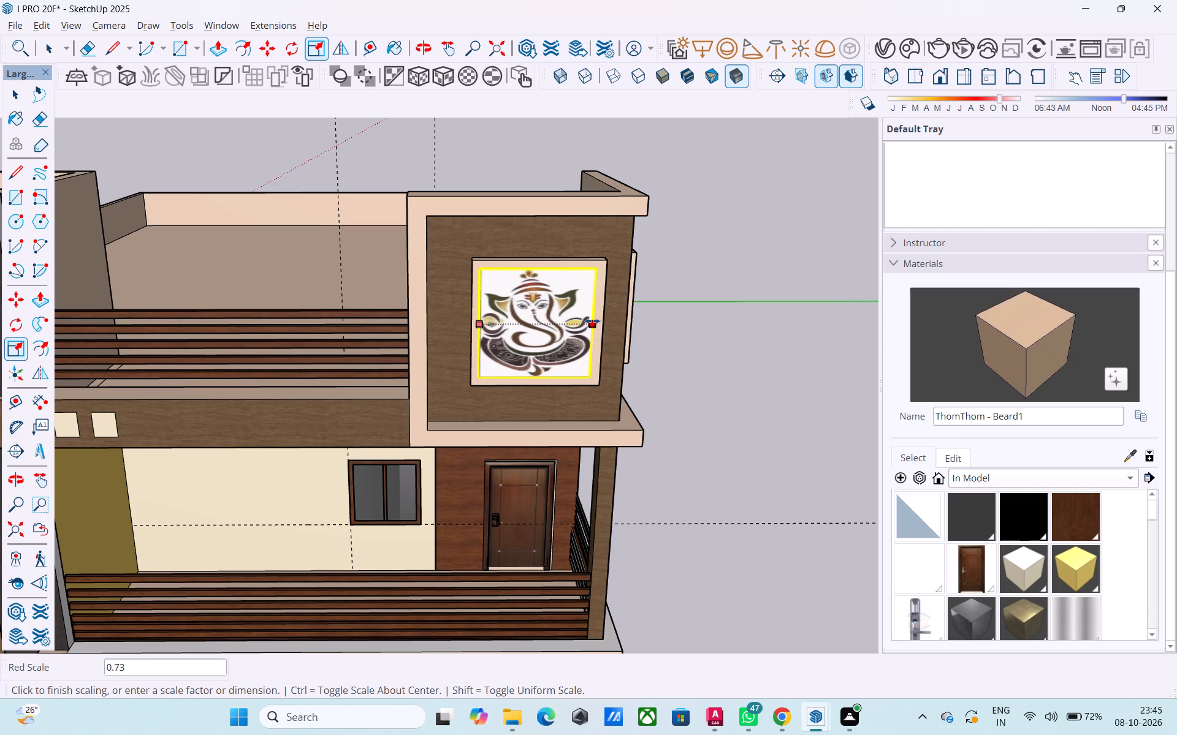
{"action": "left_click_drag", "start_coordinate": [592, 321], "coordinate": [593, 321]}
Scale the image's left edge in by a factor of 0.98 to the frame's inner edge, and try adjusting its top edge.
{"action": "middle_click_drag", "start_coordinate": [542, 322], "coordinate": [554, 327]}
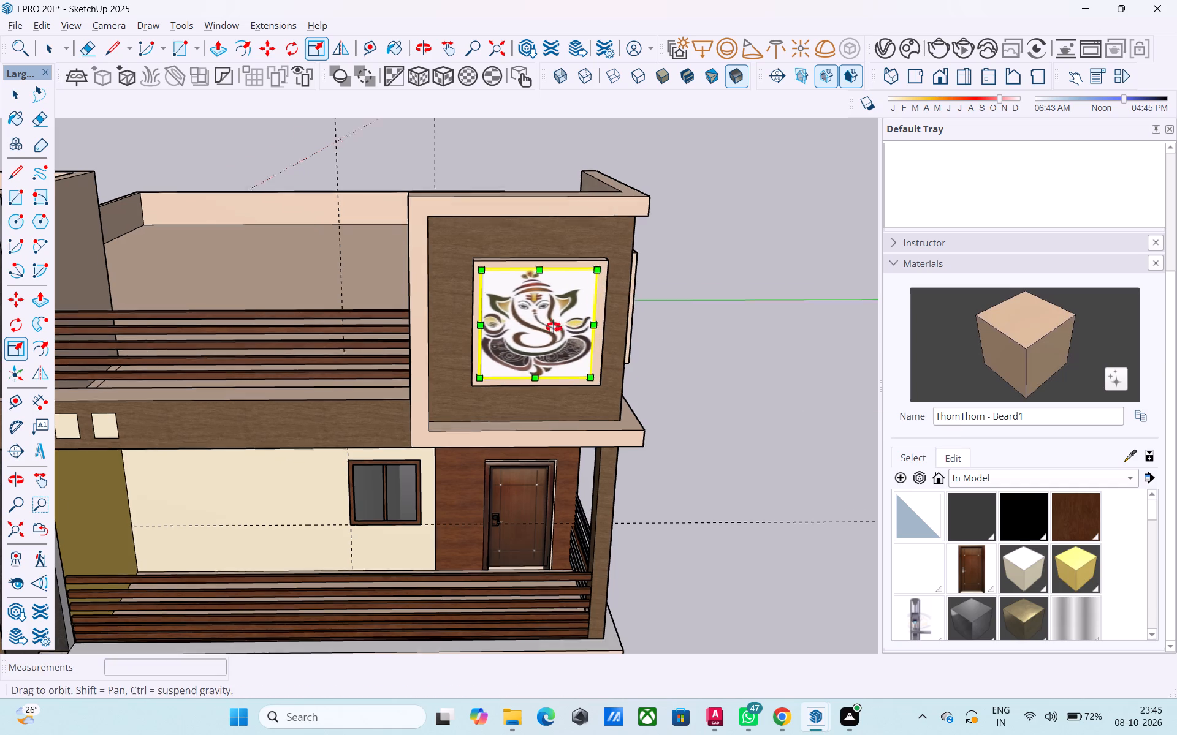
{"action": "middle_click_drag", "start_coordinate": [554, 327], "coordinate": [640, 350]}
{"action": "scroll", "coordinate": [595, 334], "scroll_direction": "up", "scroll_amount": 8}
{"action": "middle_click_drag", "start_coordinate": [512, 311], "coordinate": [567, 331]}
{"action": "scroll", "coordinate": [579, 322], "scroll_direction": "up", "scroll_amount": 3}
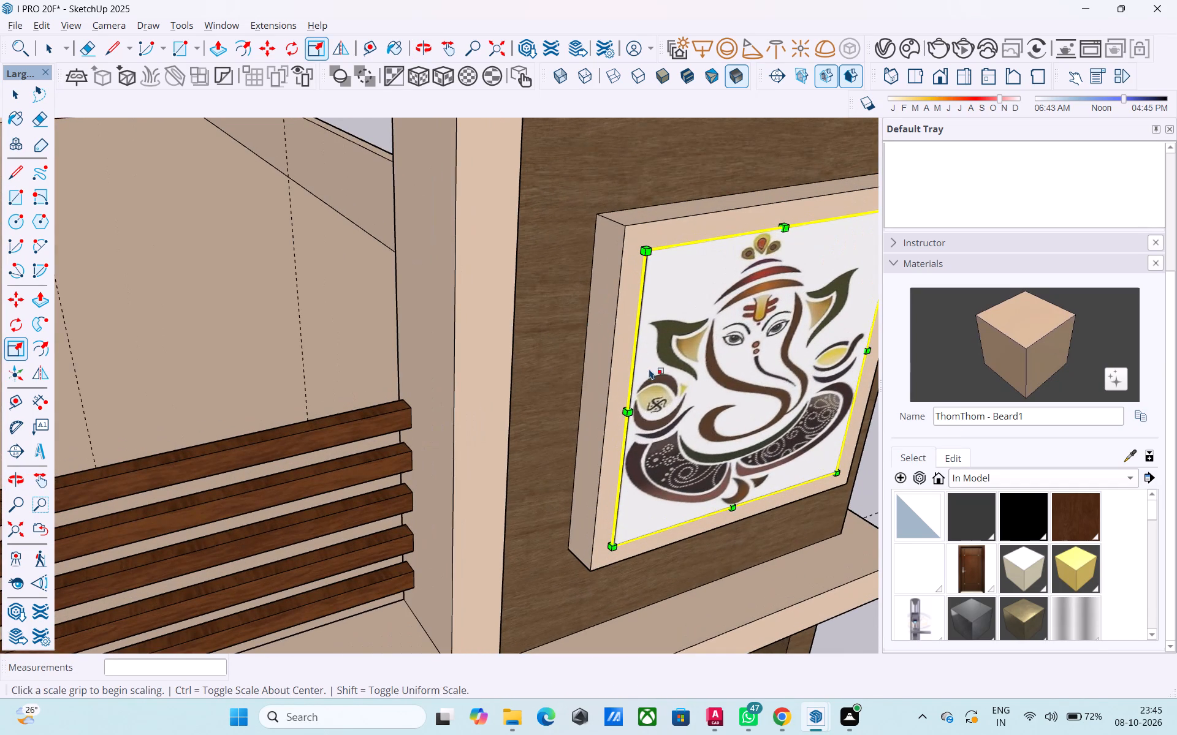
{"action": "left_click_drag", "start_coordinate": [625, 411], "coordinate": [634, 410]}
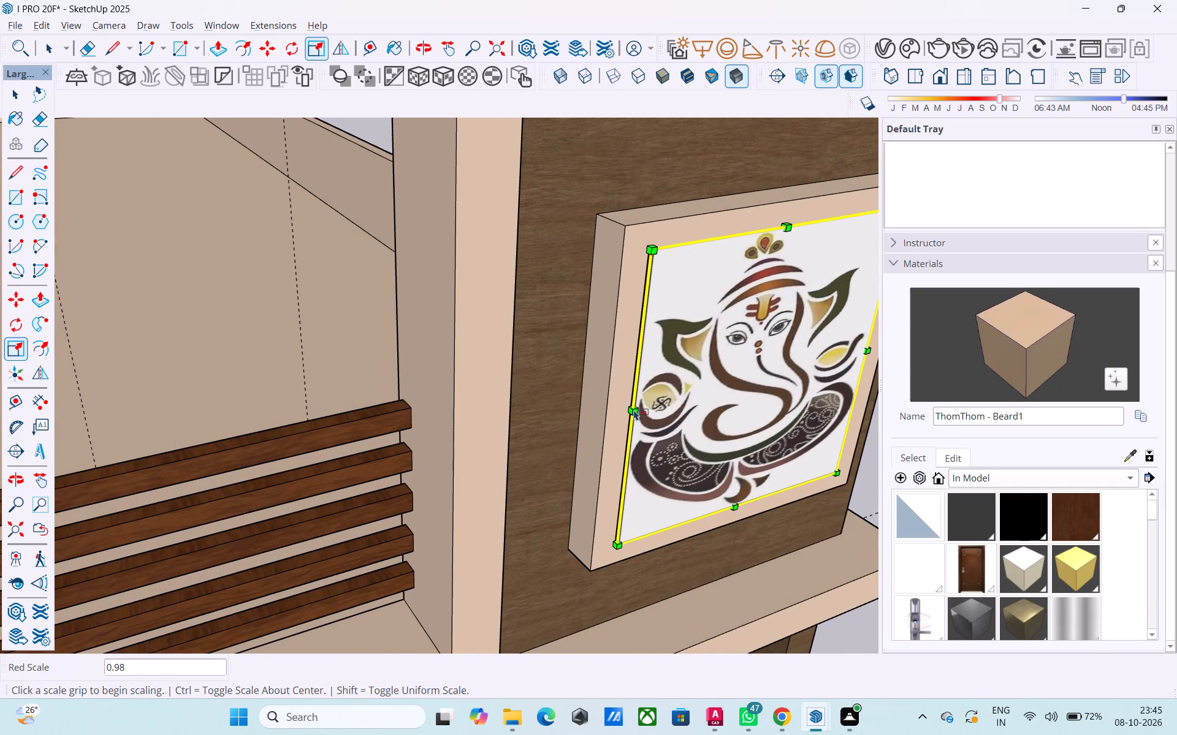
{"action": "left_click", "coordinate": [787, 227]}
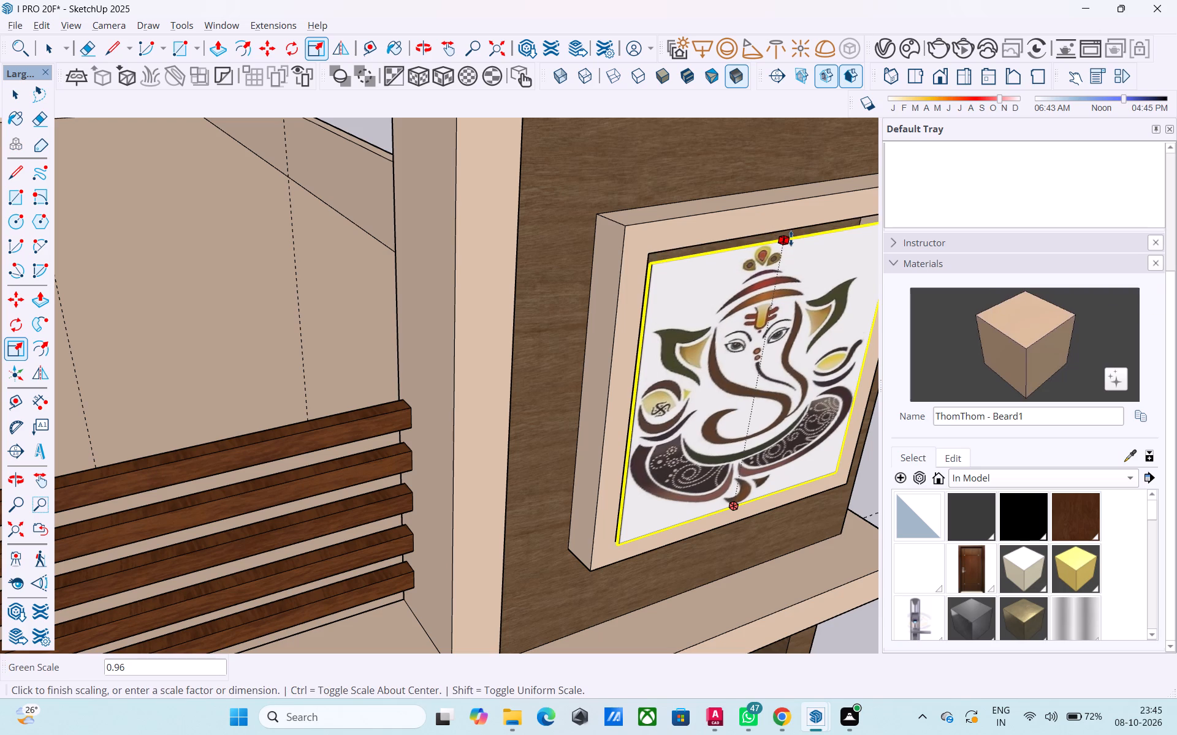
{"action": "middle_click_drag", "start_coordinate": [740, 438], "coordinate": [674, 368]}
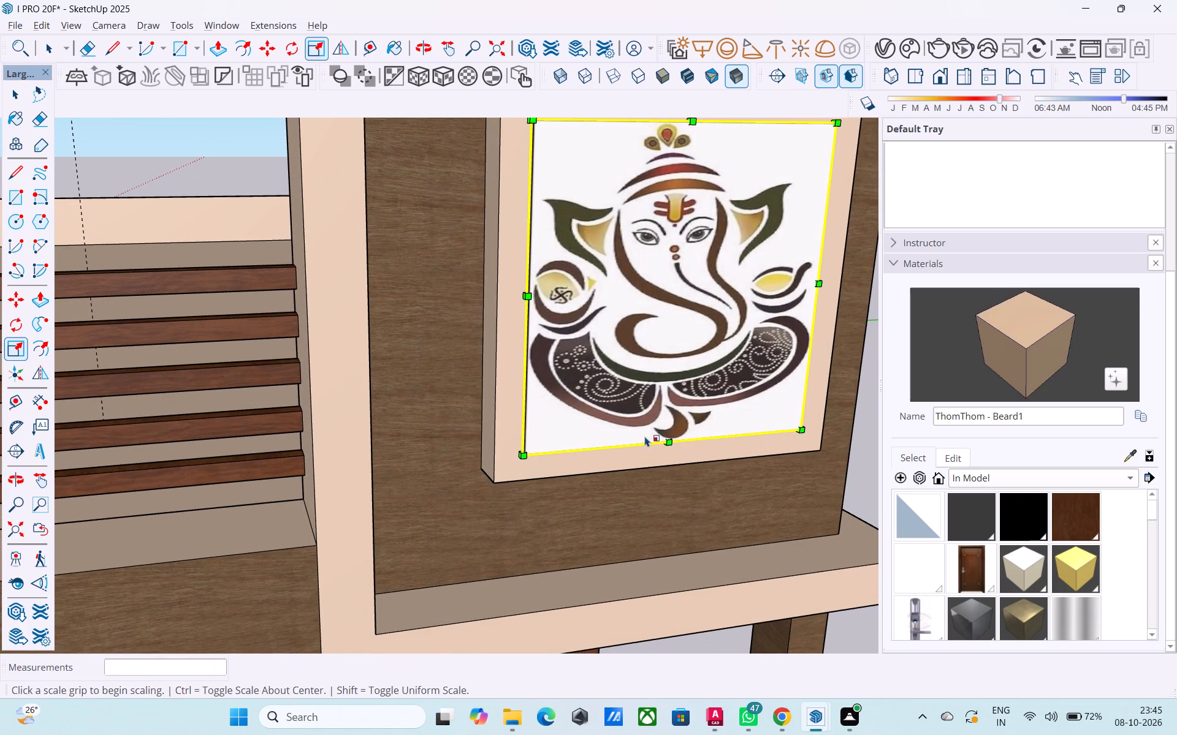
Move the Ganesha image about 2 1/16" back into the frame's recess, snapping its lower-left corner to the recess's inner back corner.
{"action": "key", "text": "m"}
{"action": "scroll", "coordinate": [539, 465], "scroll_direction": "up", "scroll_amount": 10}
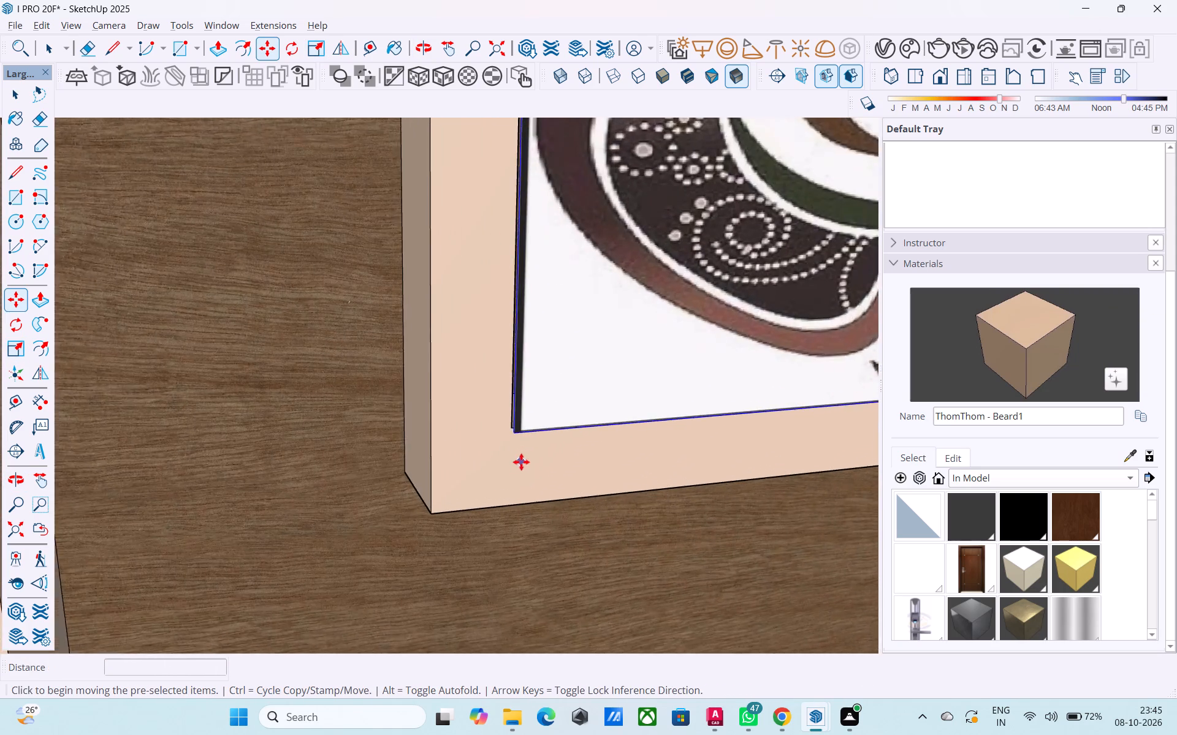
{"action": "scroll", "coordinate": [521, 462], "scroll_direction": "up", "scroll_amount": 1}
{"action": "middle_click_drag", "start_coordinate": [512, 456], "coordinate": [577, 457]}
{"action": "scroll", "coordinate": [522, 437], "scroll_direction": "up", "scroll_amount": 8}
{"action": "left_click", "coordinate": [505, 410]}
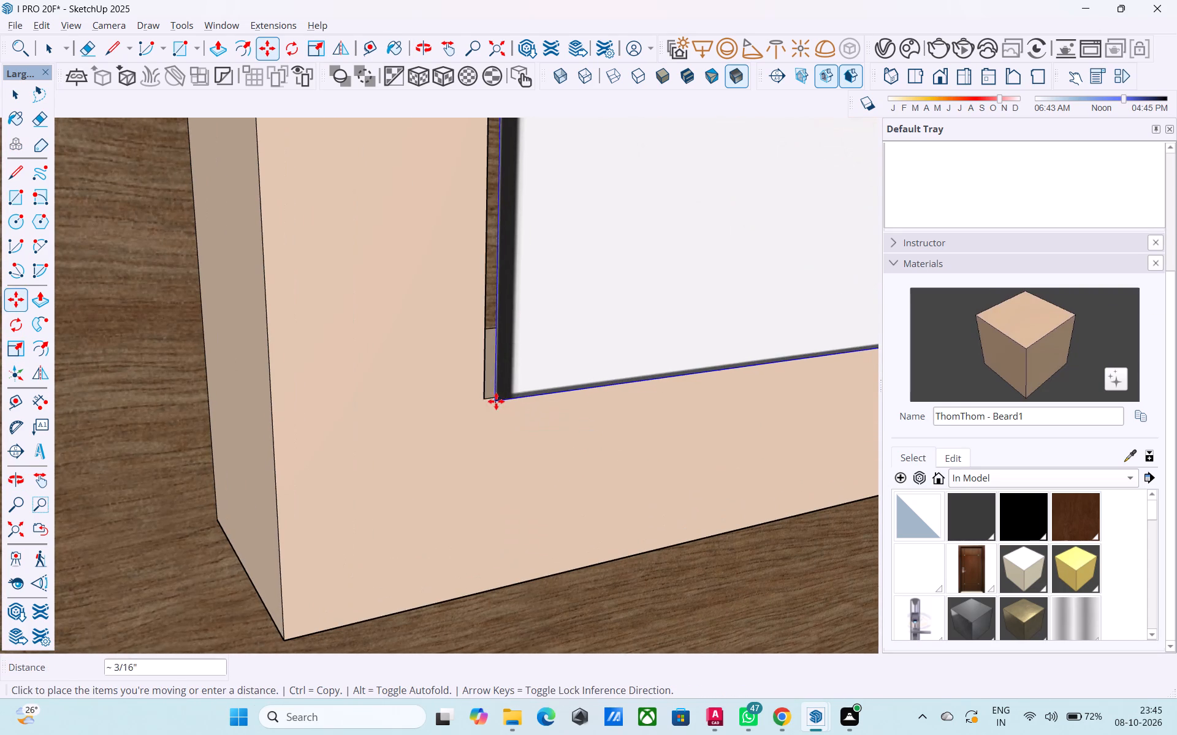
{"action": "middle_click_drag", "start_coordinate": [505, 372], "coordinate": [428, 342]}
{"action": "middle_click_drag", "start_coordinate": [577, 317], "coordinate": [595, 312]}
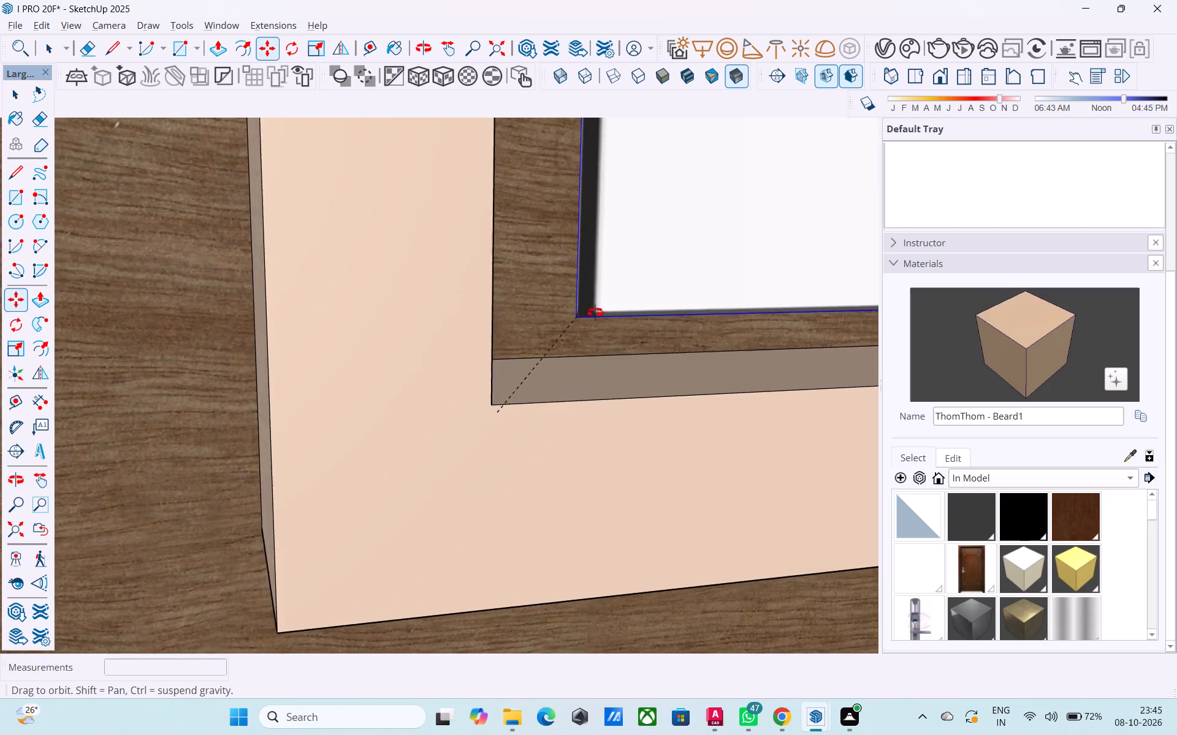
{"action": "middle_click_drag", "start_coordinate": [595, 312], "coordinate": [491, 321]}
{"action": "middle_click_drag", "start_coordinate": [630, 345], "coordinate": [535, 361]}
{"action": "scroll", "coordinate": [544, 363], "scroll_direction": "up", "scroll_amount": 4}
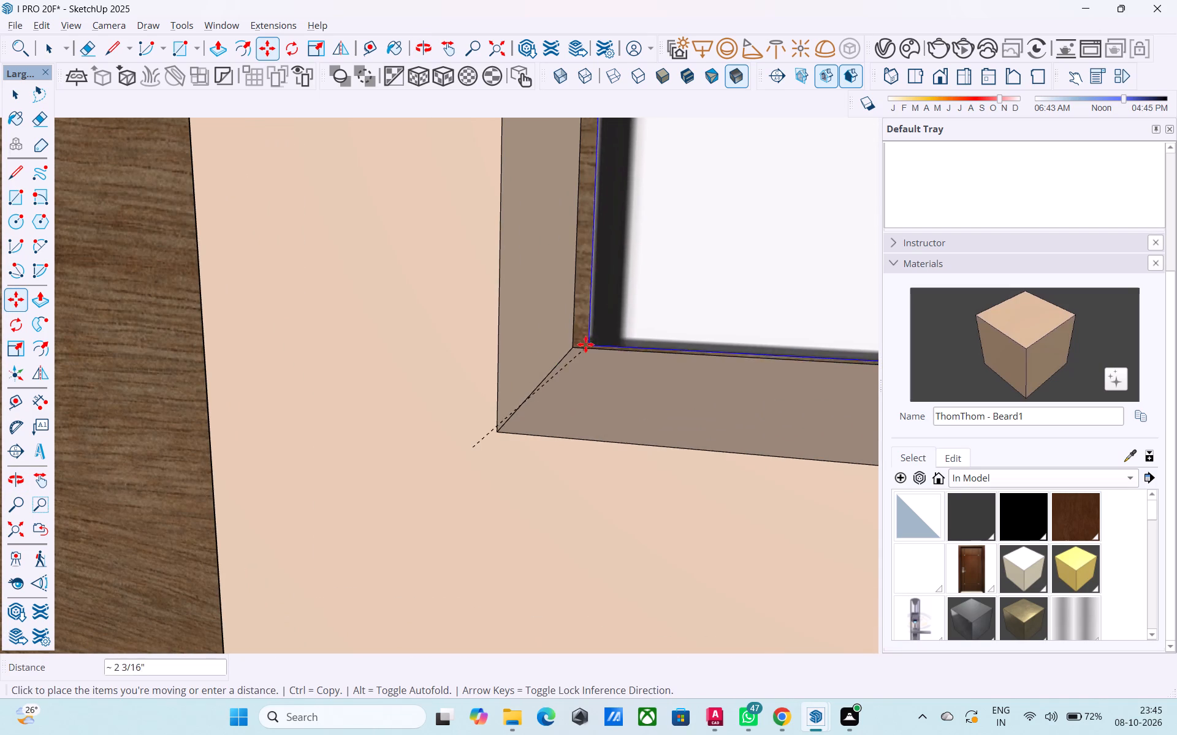
{"action": "scroll", "coordinate": [574, 345], "scroll_direction": "up", "scroll_amount": 1}
{"action": "scroll", "coordinate": [574, 345], "scroll_direction": "down", "scroll_amount": 1}
{"action": "scroll", "coordinate": [574, 345], "scroll_direction": "up", "scroll_amount": 16}
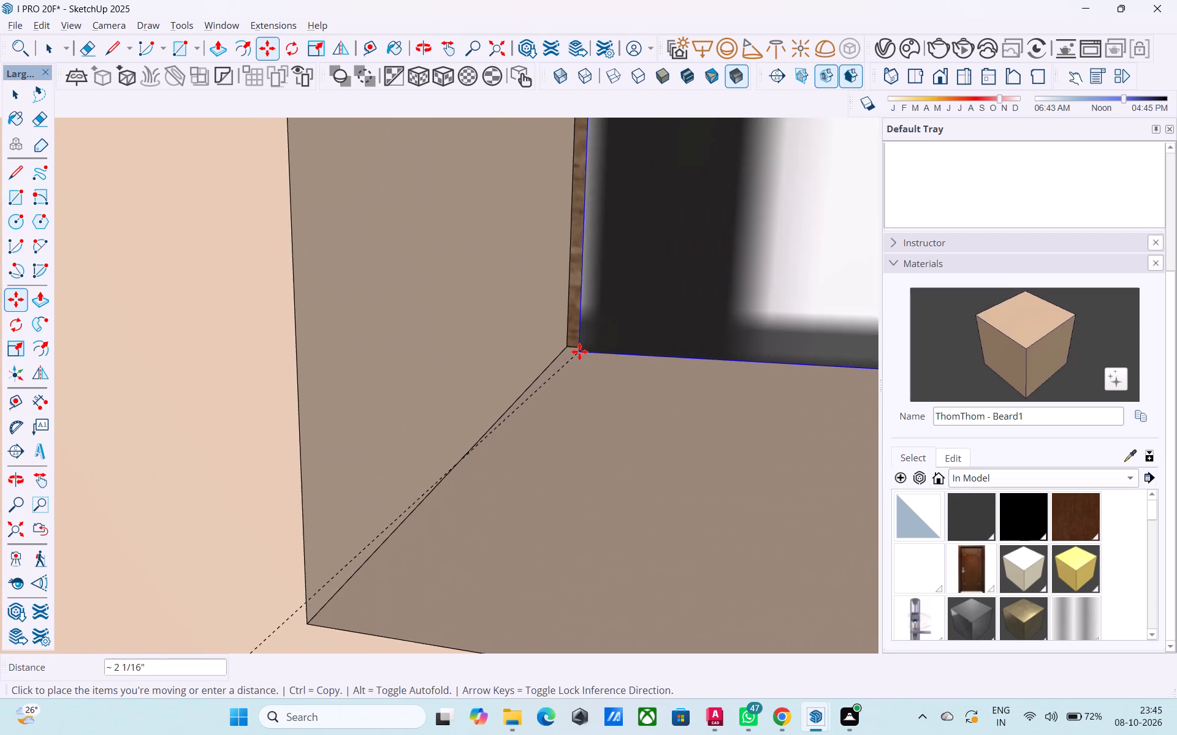
{"action": "left_click", "coordinate": [563, 352]}
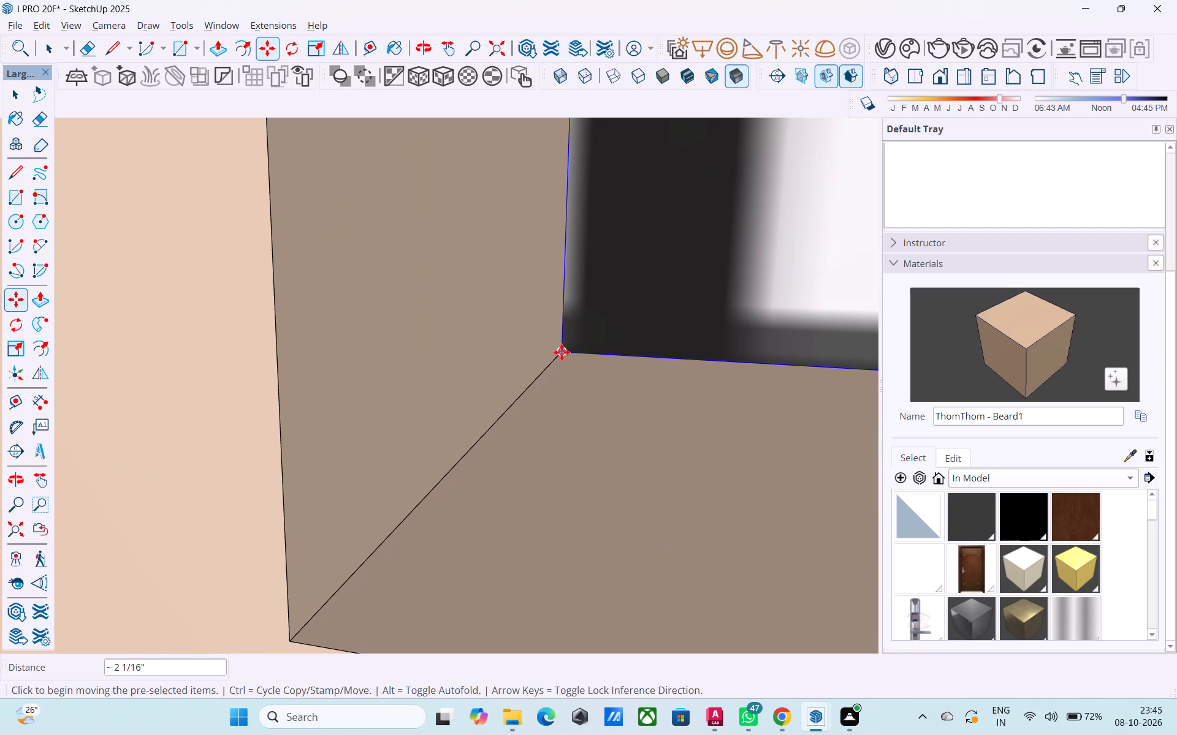
{"action": "scroll", "coordinate": [560, 372], "scroll_direction": "down", "scroll_amount": 20}
{"action": "scroll", "coordinate": [560, 372], "scroll_direction": "down", "scroll_amount": 10}
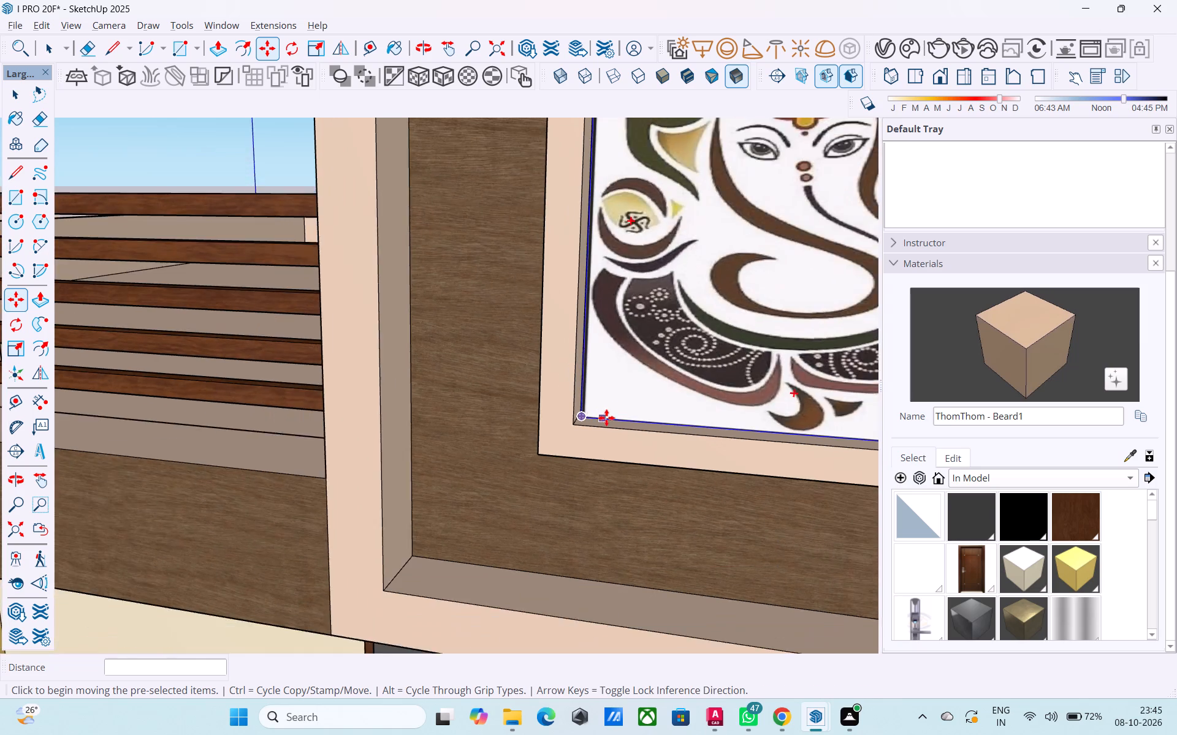
Scale the Ganesha image's top edge down by 0.96 and its right edge in by about 0.97 to fit the frame's recess.
{"action": "scroll", "coordinate": [606, 418], "scroll_direction": "down", "scroll_amount": 9}
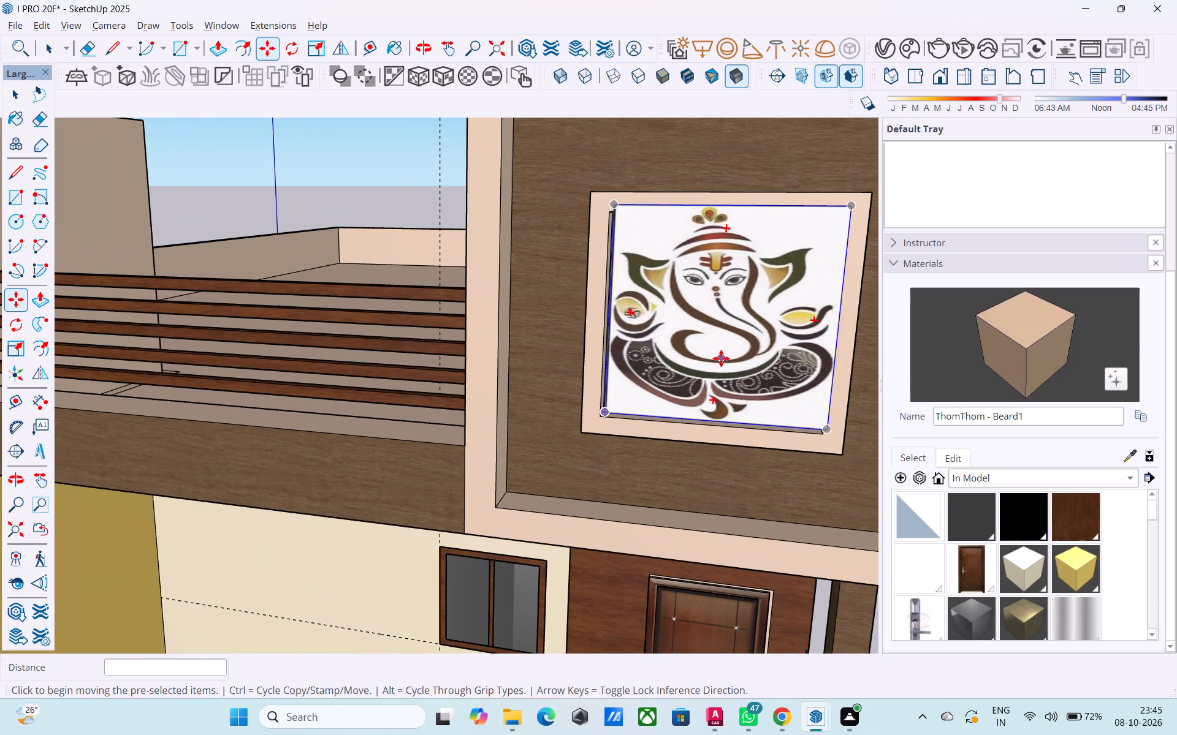
{"action": "key", "text": "s"}
{"action": "left_click_drag", "start_coordinate": [728, 204], "coordinate": [728, 211]}
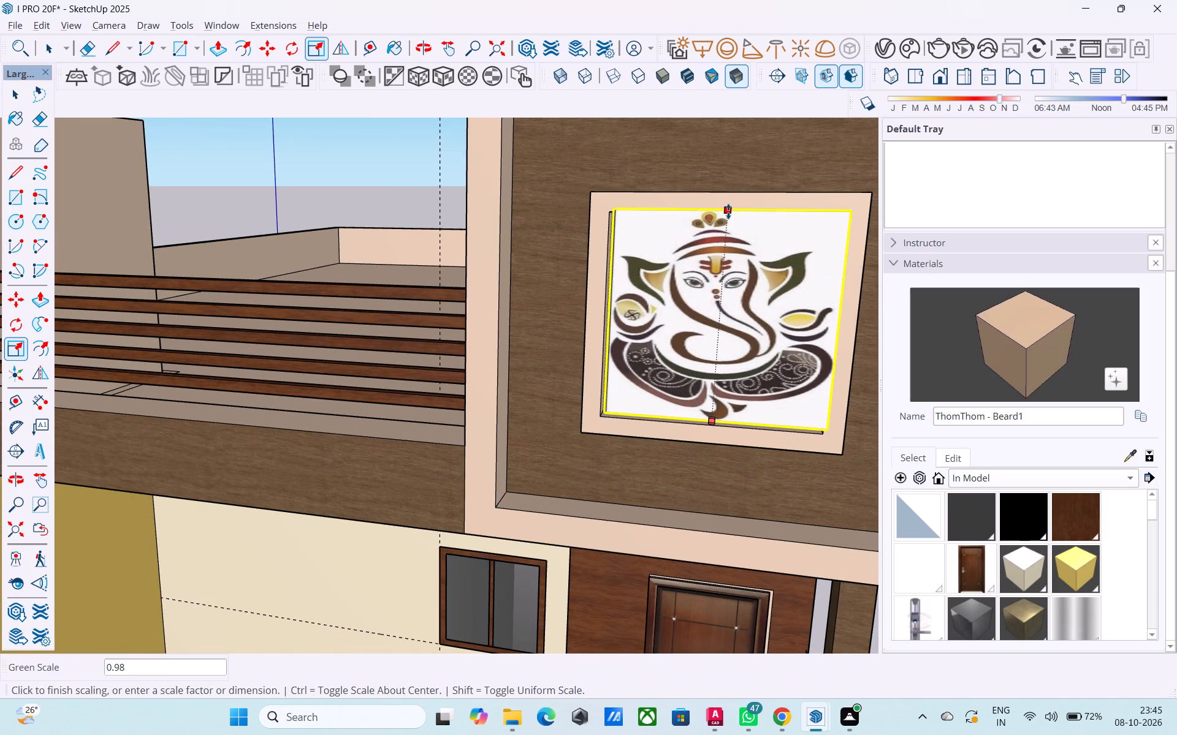
{"action": "left_click_drag", "start_coordinate": [728, 211], "coordinate": [727, 215]}
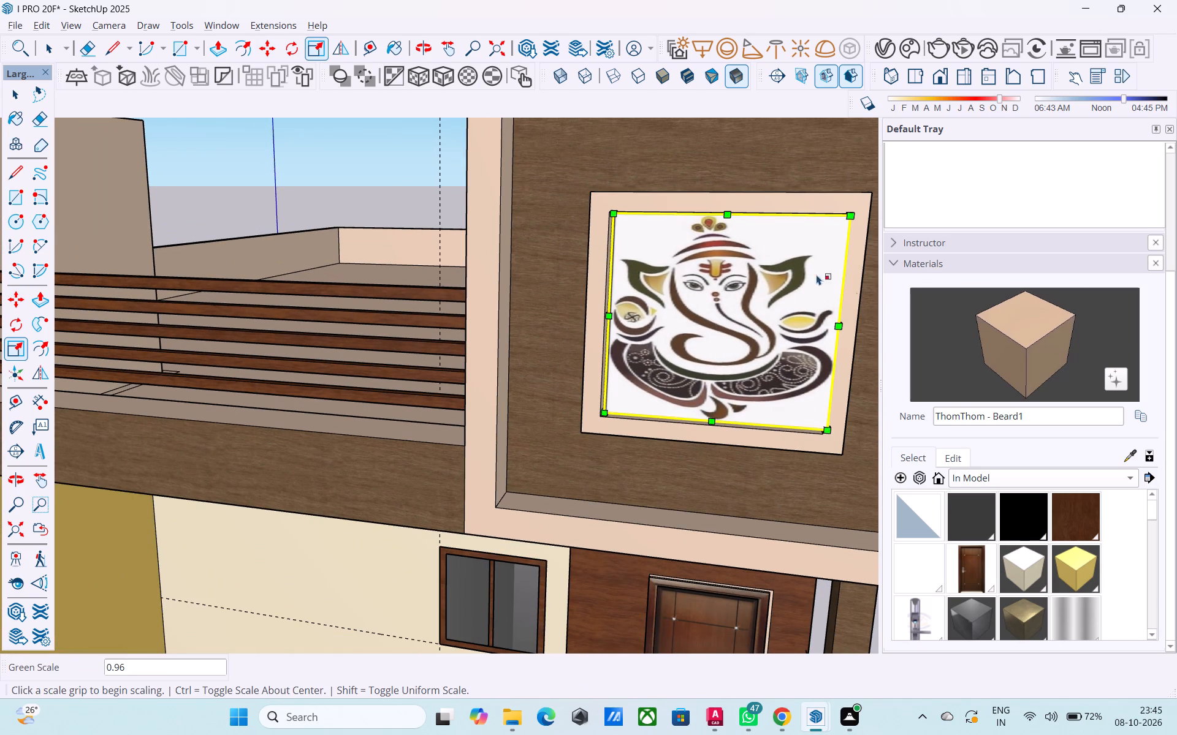
{"action": "left_click_drag", "start_coordinate": [840, 325], "coordinate": [832, 326]}
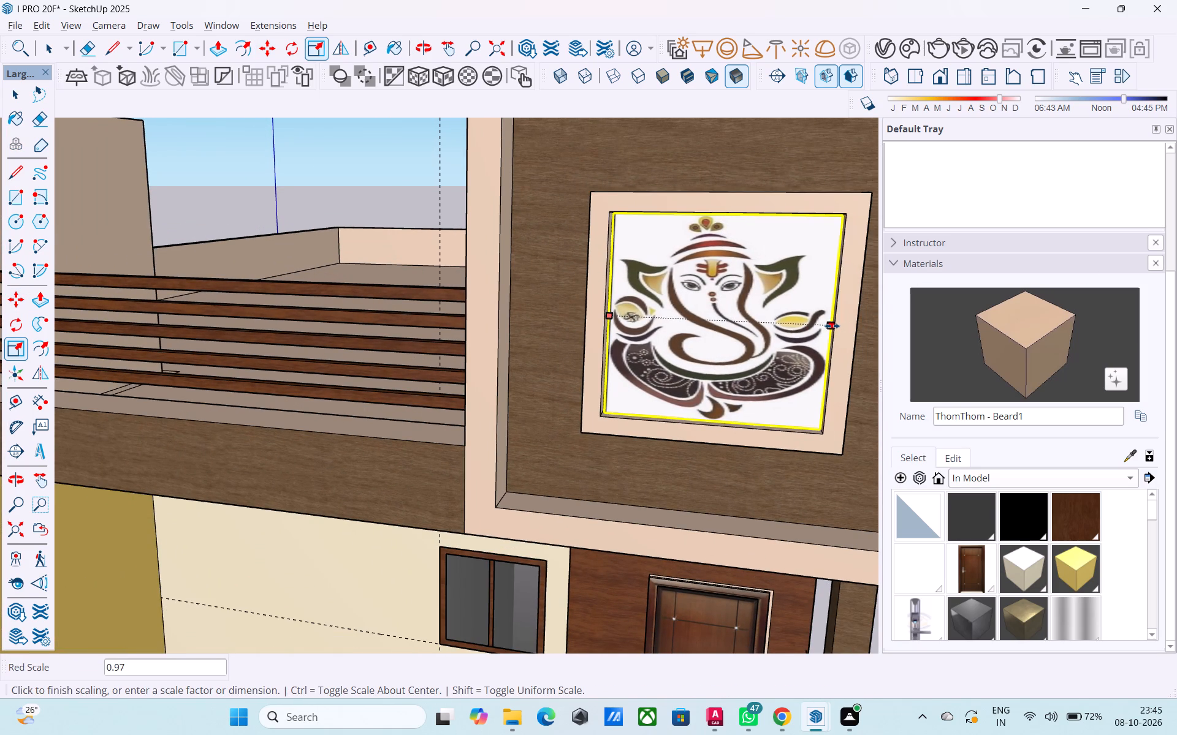
{"action": "left_click_drag", "start_coordinate": [832, 326], "coordinate": [832, 325]}
{"action": "scroll", "coordinate": [808, 327], "scroll_direction": "down", "scroll_amount": 4}
{"action": "scroll", "coordinate": [759, 326], "scroll_direction": "down", "scroll_amount": 7}
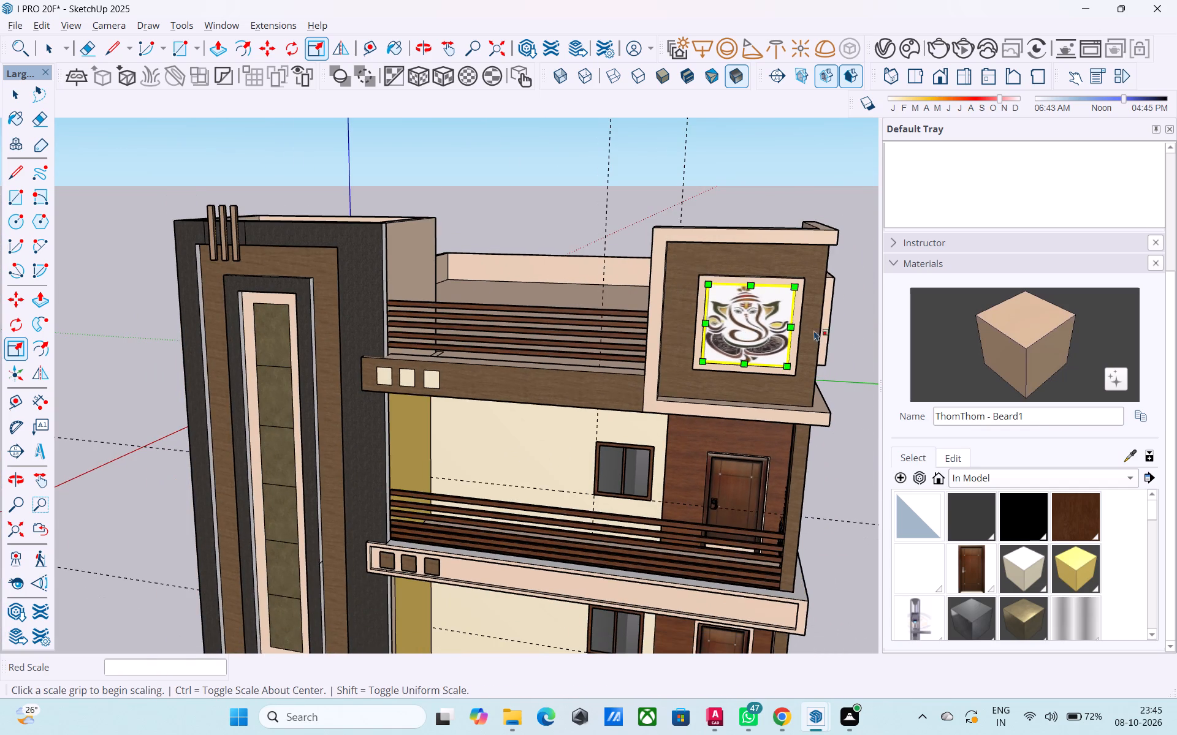
{"action": "left_click", "coordinate": [855, 330]}
{"action": "key", "text": "Escape"}
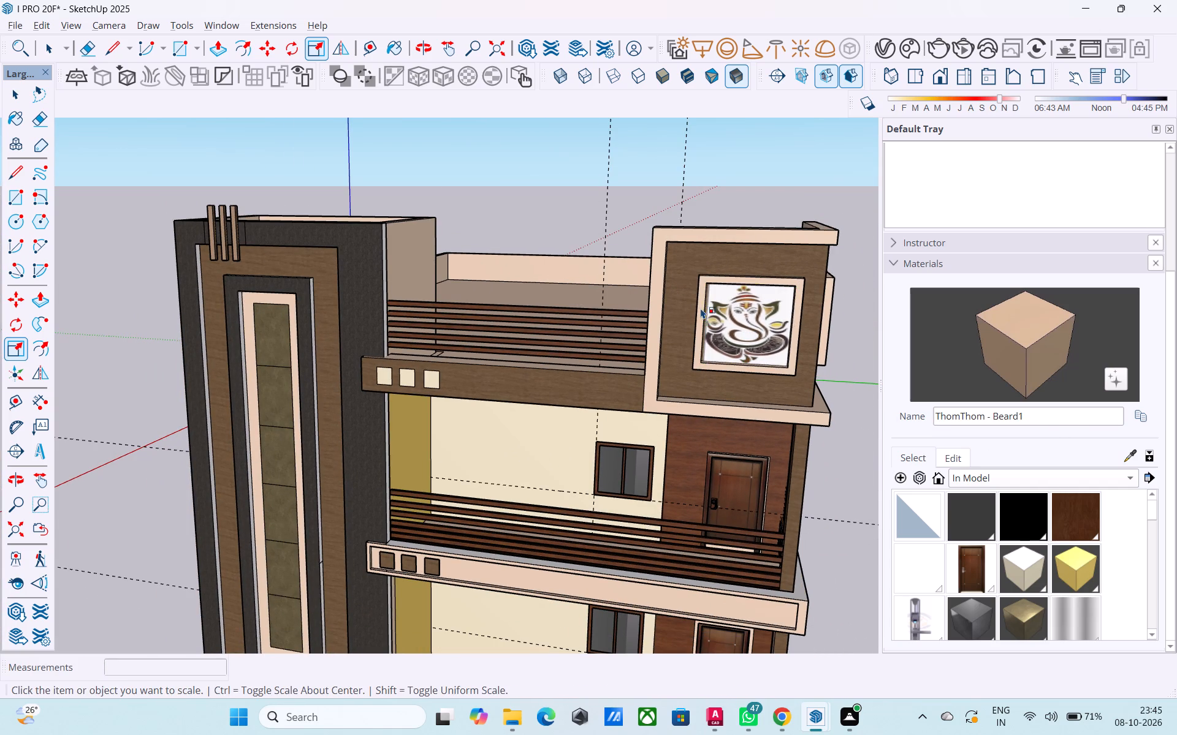
Clear the selection and save the model with the whole front elevation in view.
{"action": "scroll", "coordinate": [684, 260], "scroll_direction": "down", "scroll_amount": 6}
{"action": "left_click", "coordinate": [796, 350]}
{"action": "key", "text": "space"}
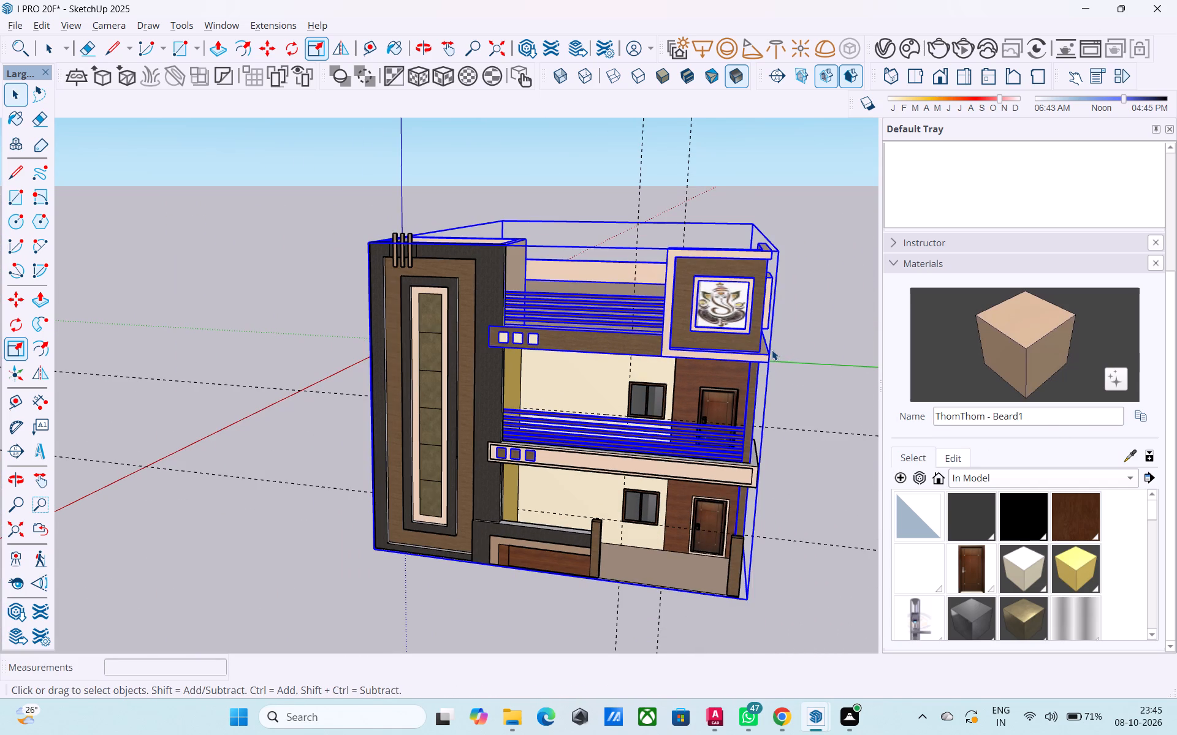
{"action": "left_click", "coordinate": [796, 342]}
{"action": "key", "text": "ctrl+s"}
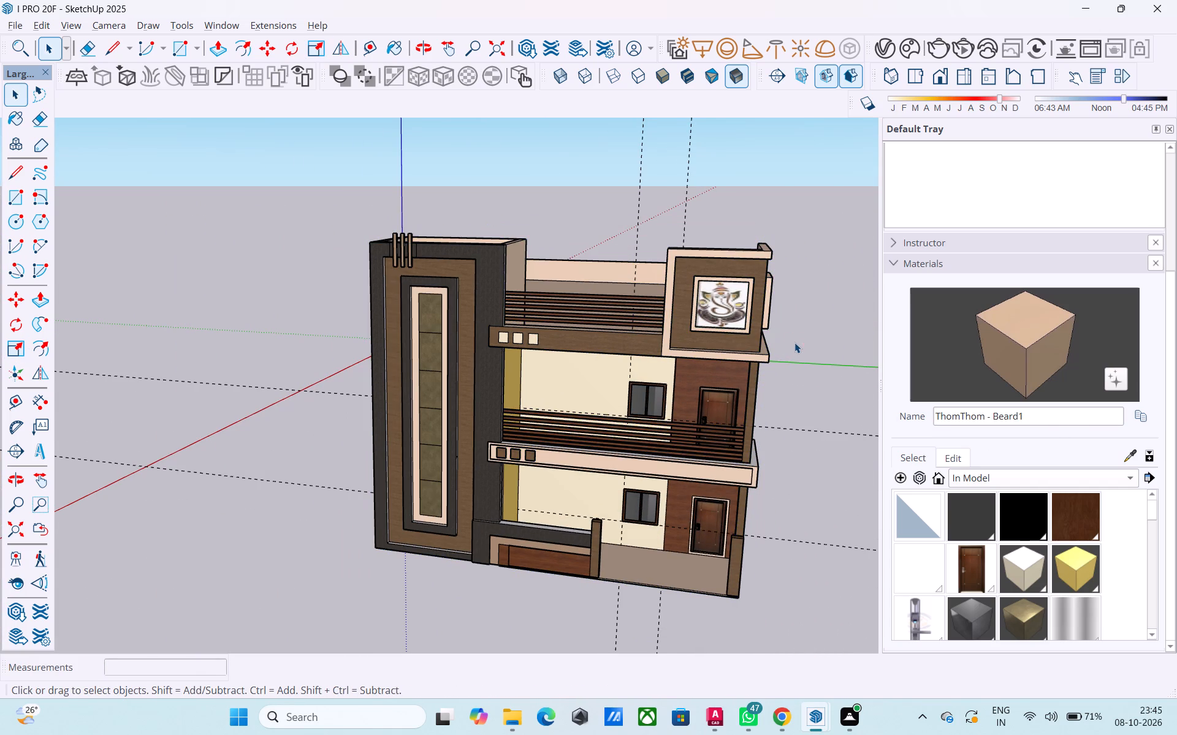
{"action": "middle_click_drag", "start_coordinate": [688, 399], "coordinate": [712, 352]}
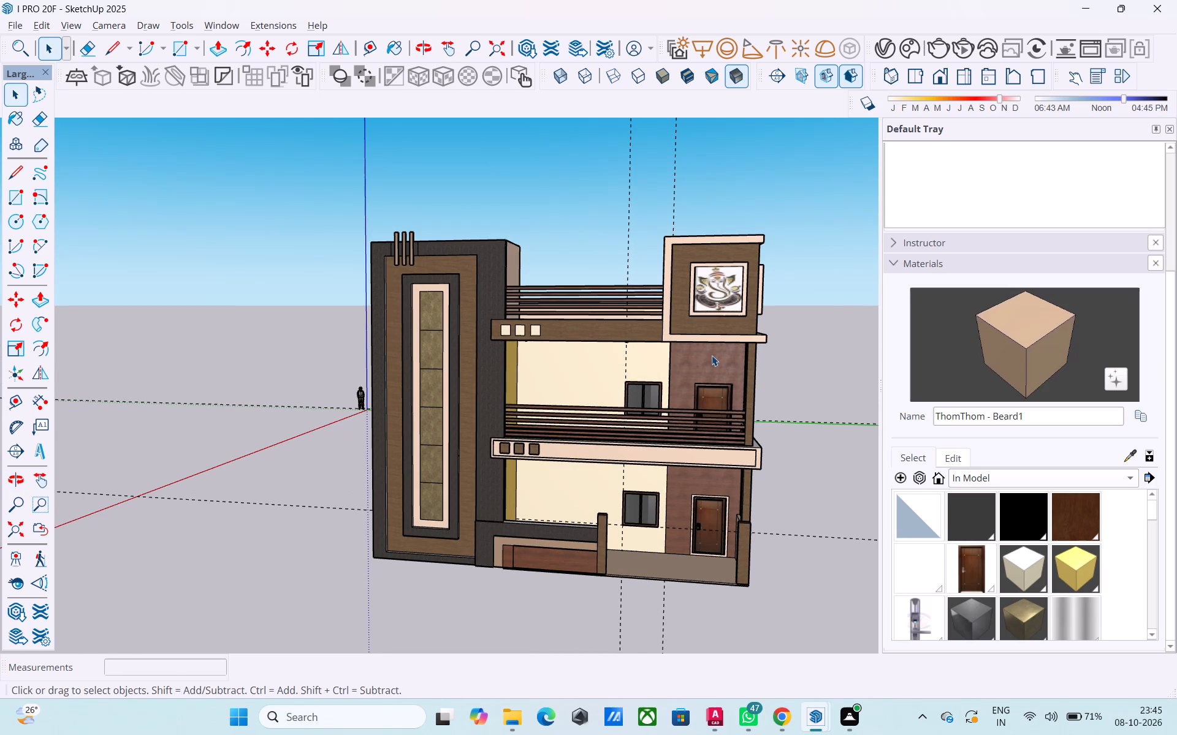
{"action": "key", "text": "ctrl+a"}
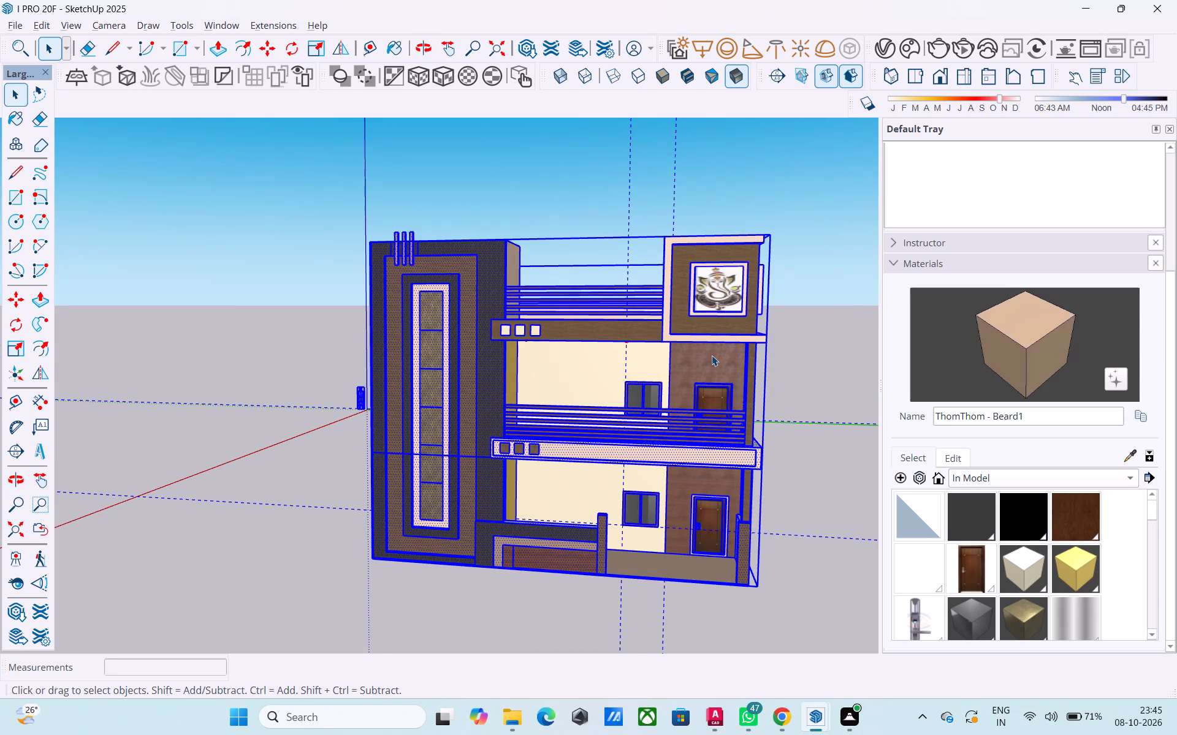
{"action": "left_click", "coordinate": [566, 208]}
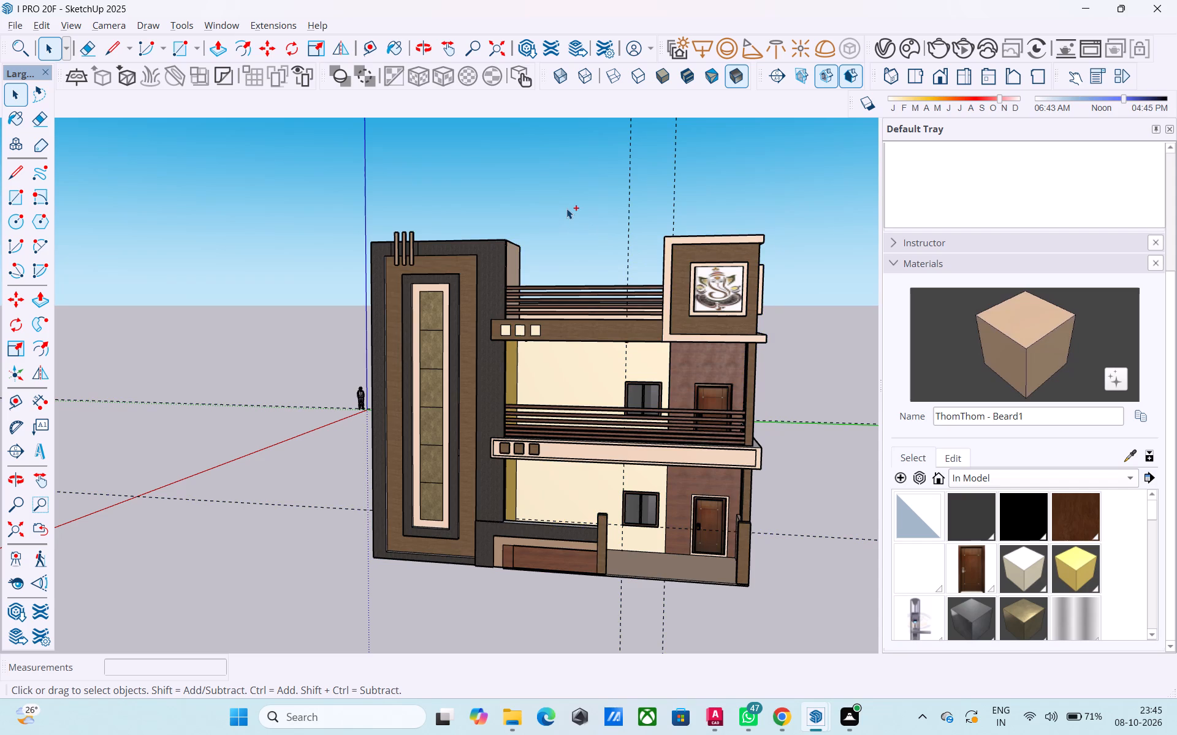
{"action": "key", "text": "ctrl+s"}
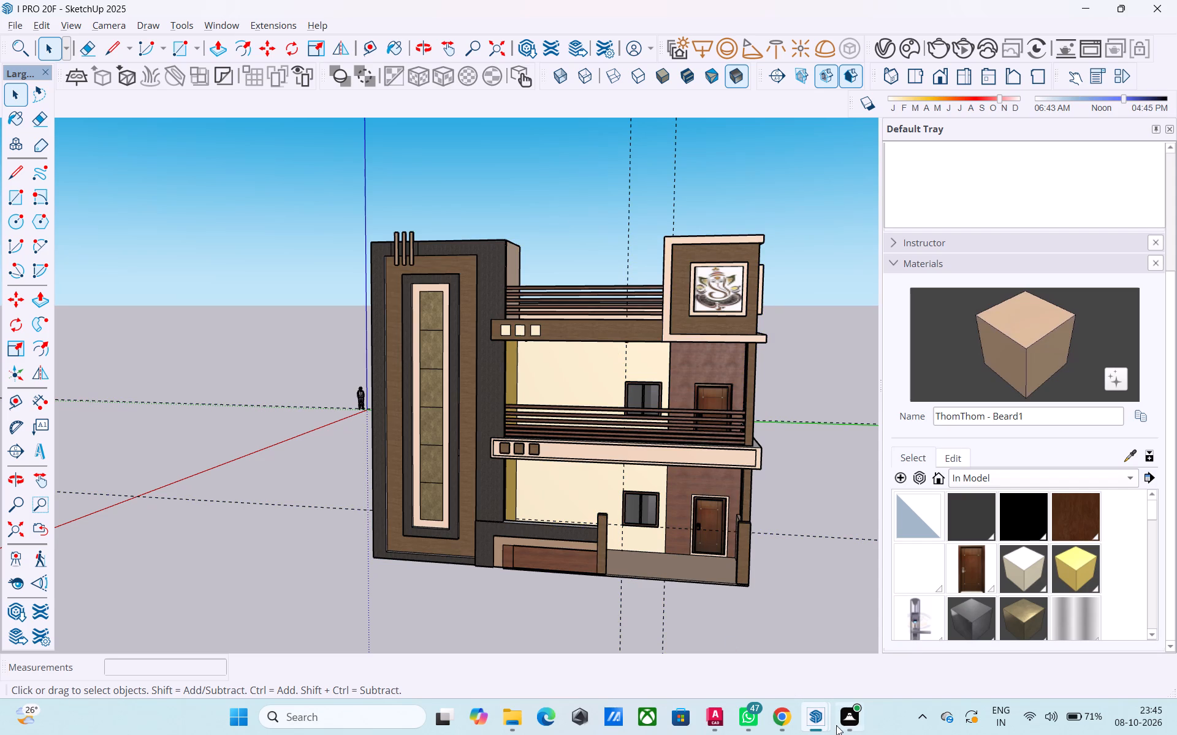
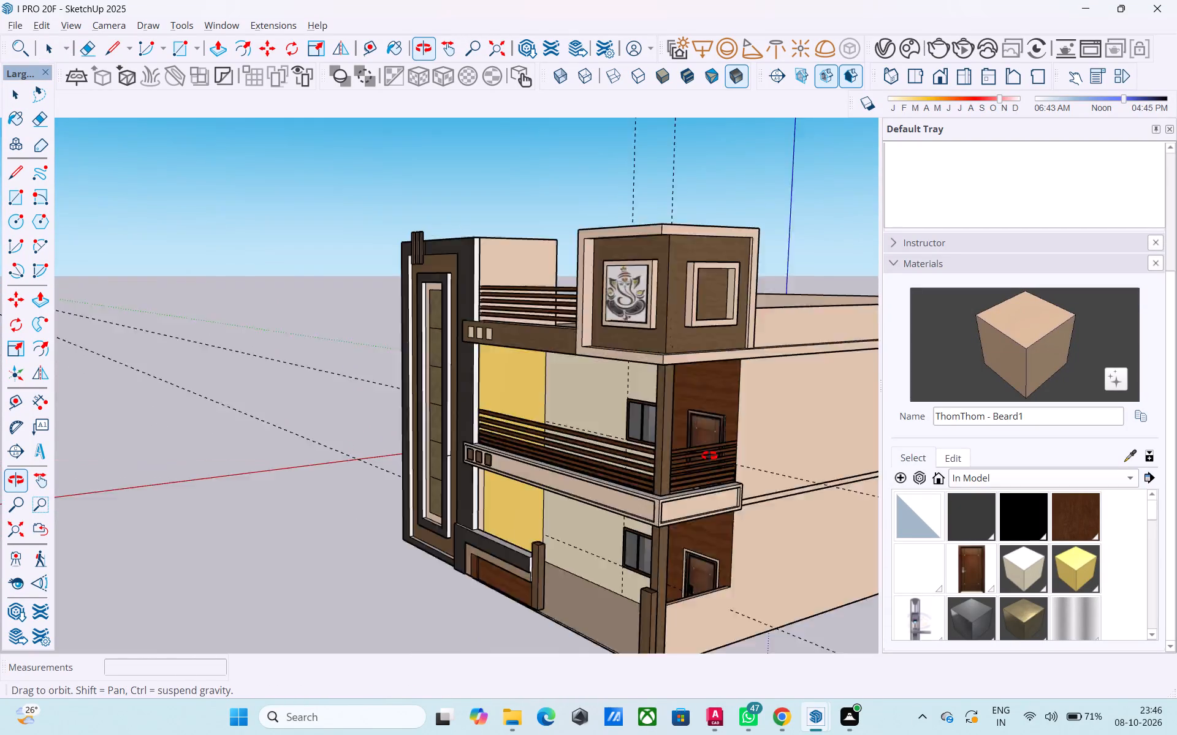
Examine the whole house model from the side, rear, front and below, including the balcony undersides and the Ganesha image's frame.
{"action": "middle_click_drag", "start_coordinate": [709, 456], "coordinate": [806, 459]}
{"action": "middle_click_drag", "start_coordinate": [560, 464], "coordinate": [492, 462]}
{"action": "middle_click_drag", "start_coordinate": [706, 451], "coordinate": [331, 455]}
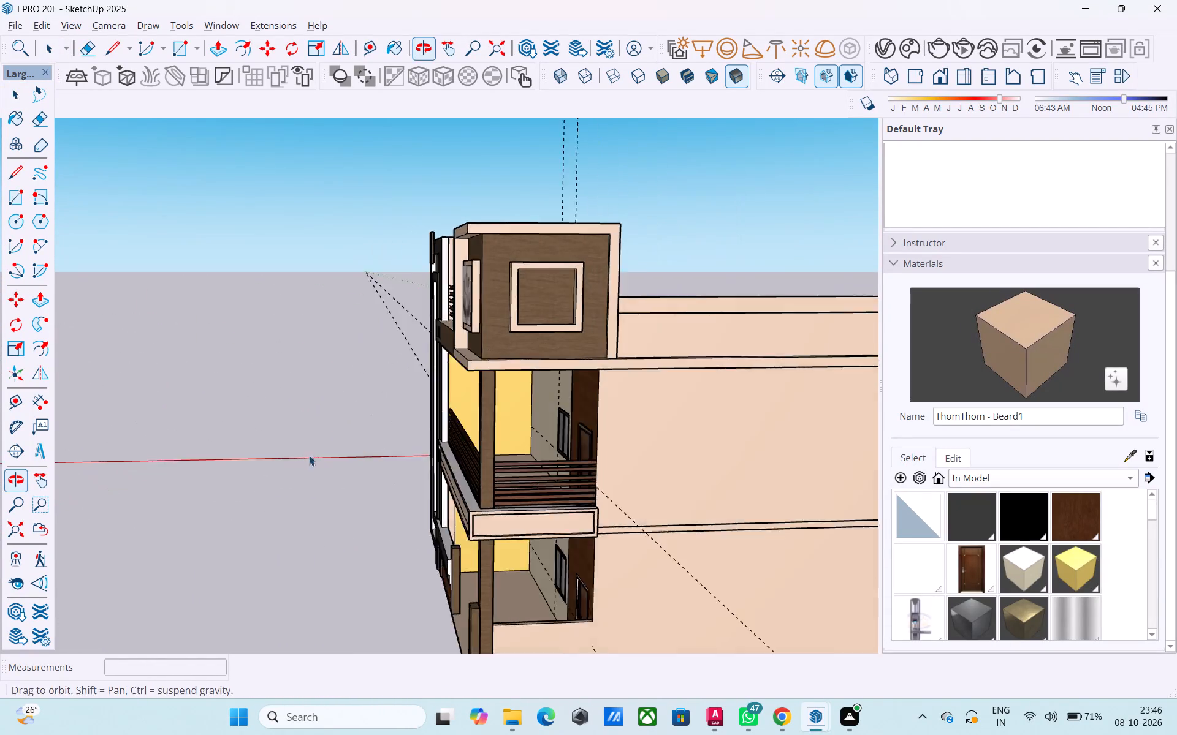
{"action": "middle_click_drag", "start_coordinate": [294, 455], "coordinate": [684, 454]}
{"action": "middle_click_drag", "start_coordinate": [303, 454], "coordinate": [939, 452]}
{"action": "middle_click_drag", "start_coordinate": [363, 450], "coordinate": [963, 456]}
{"action": "scroll", "coordinate": [620, 464], "scroll_direction": "down", "scroll_amount": 2}
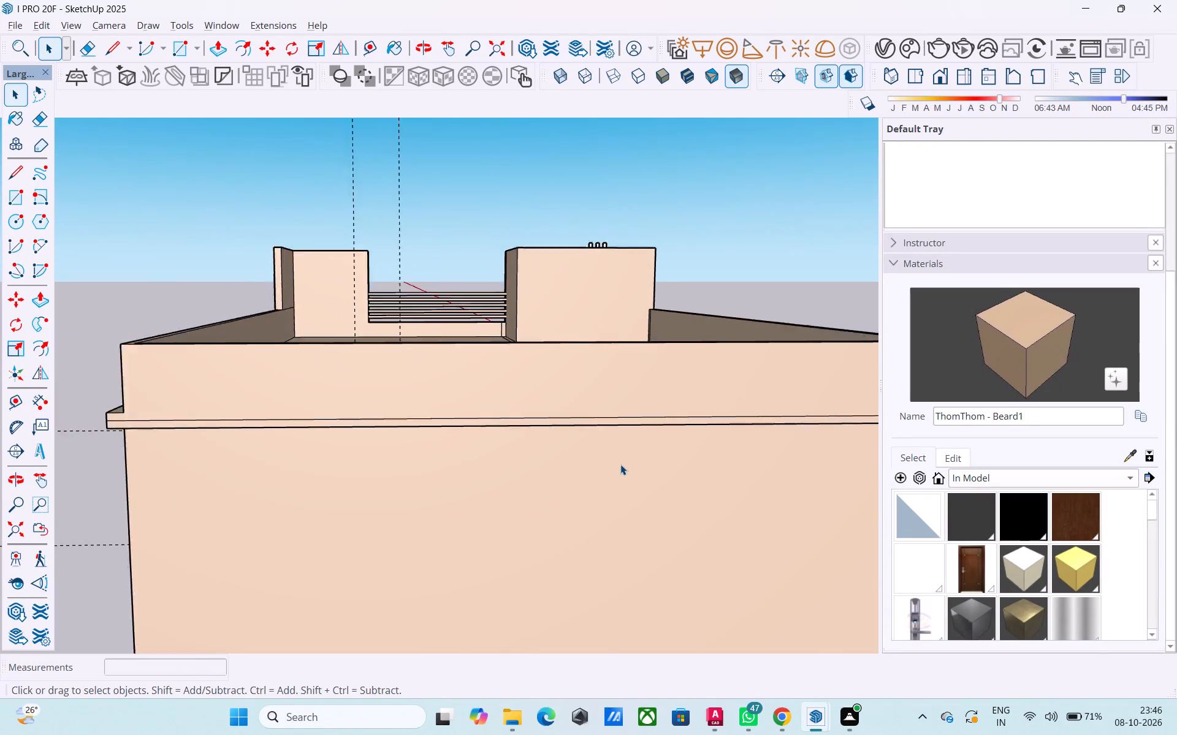
{"action": "scroll", "coordinate": [620, 464], "scroll_direction": "down", "scroll_amount": 1}
{"action": "middle_click_drag", "start_coordinate": [611, 469], "coordinate": [1176, 470]}
{"action": "middle_click_drag", "start_coordinate": [592, 467], "coordinate": [1176, 469]}
{"action": "middle_click_drag", "start_coordinate": [554, 453], "coordinate": [860, 482]}
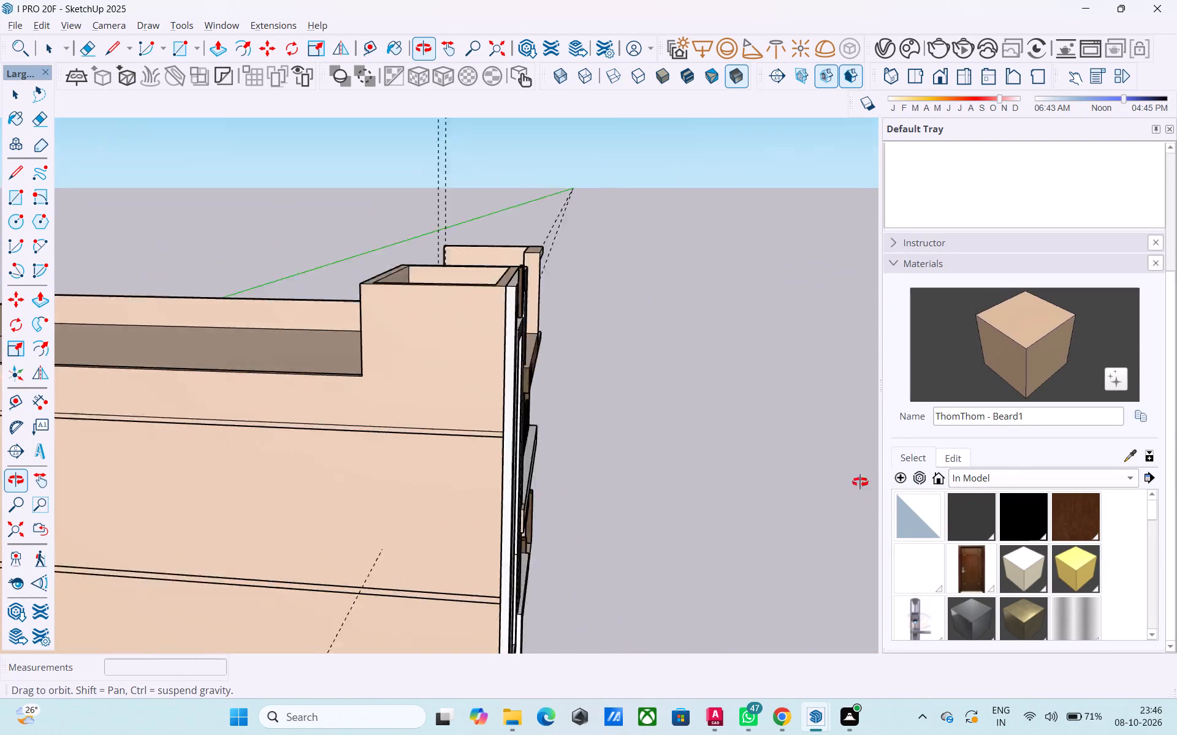
{"action": "middle_click_drag", "start_coordinate": [860, 482], "coordinate": [470, 451]}
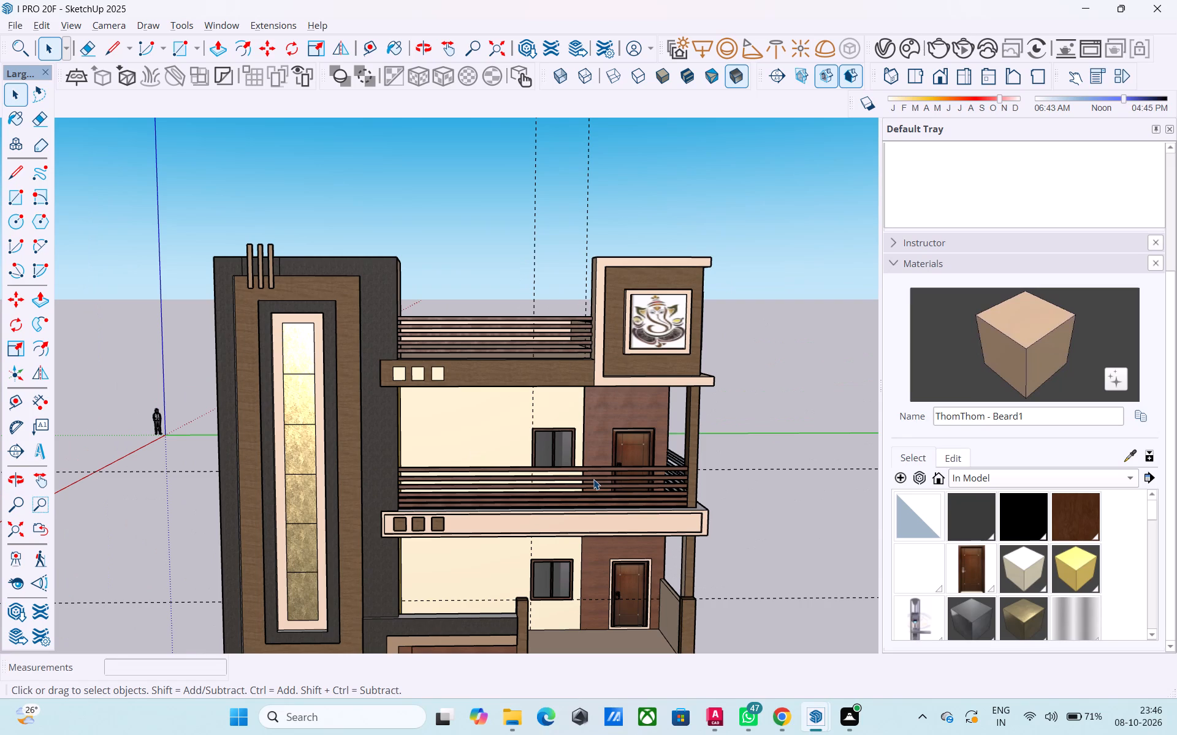
{"action": "scroll", "coordinate": [594, 478], "scroll_direction": "down", "scroll_amount": 1}
{"action": "middle_click_drag", "start_coordinate": [557, 428], "coordinate": [568, 372]}
{"action": "scroll", "coordinate": [544, 391], "scroll_direction": "down", "scroll_amount": 2}
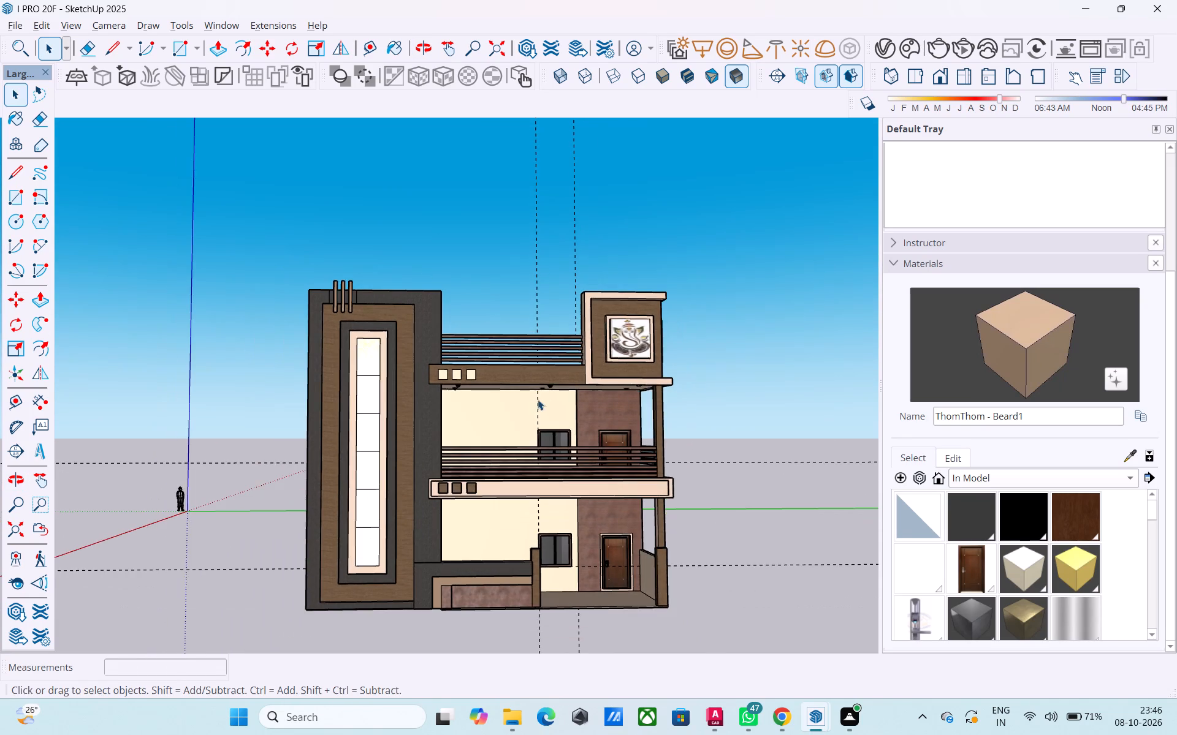
{"action": "middle_click_drag", "start_coordinate": [620, 496], "coordinate": [575, 507]}
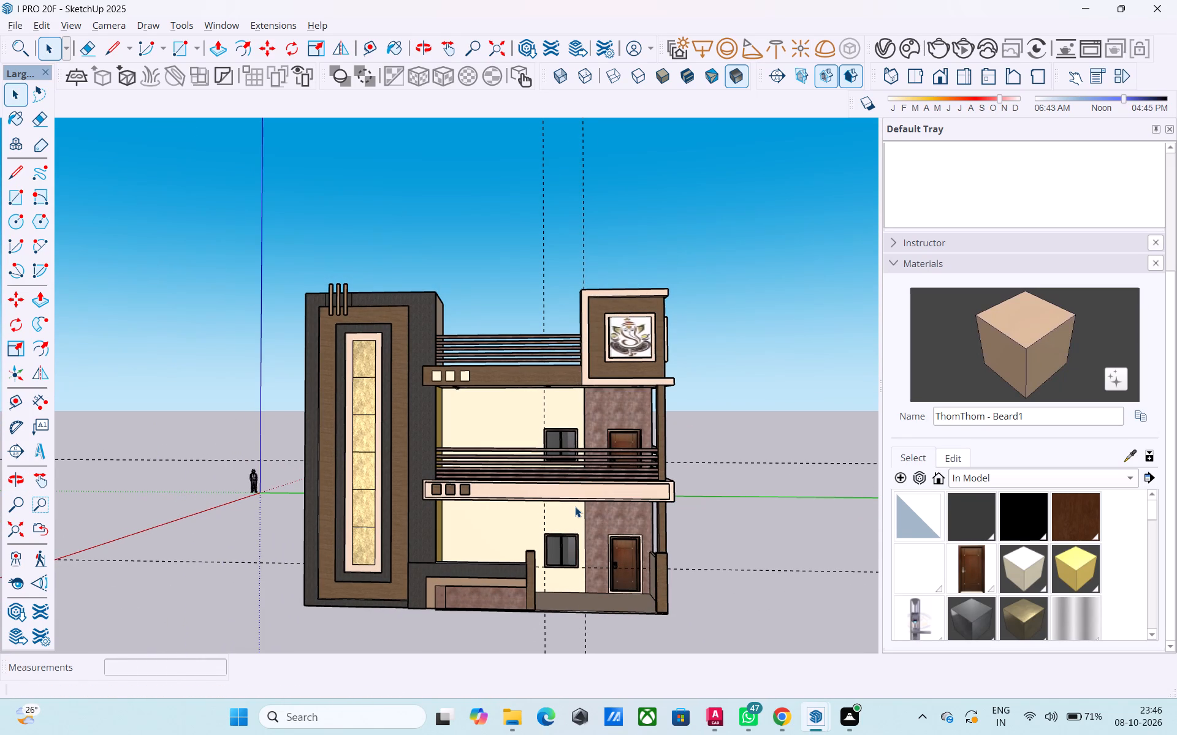
{"action": "middle_click_drag", "start_coordinate": [575, 507], "coordinate": [585, 491]}
{"action": "scroll", "coordinate": [578, 474], "scroll_direction": "up", "scroll_amount": 2}
{"action": "middle_click_drag", "start_coordinate": [577, 467], "coordinate": [591, 339]}
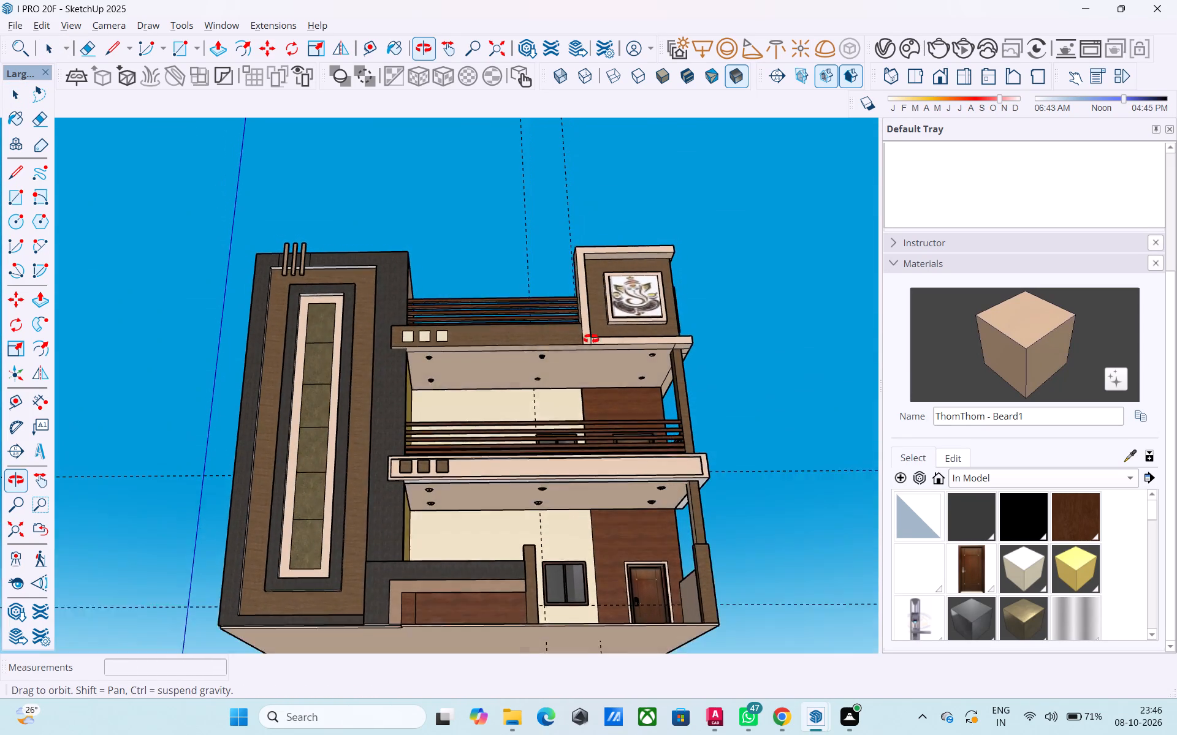
{"action": "middle_click_drag", "start_coordinate": [591, 339], "coordinate": [470, 469]}
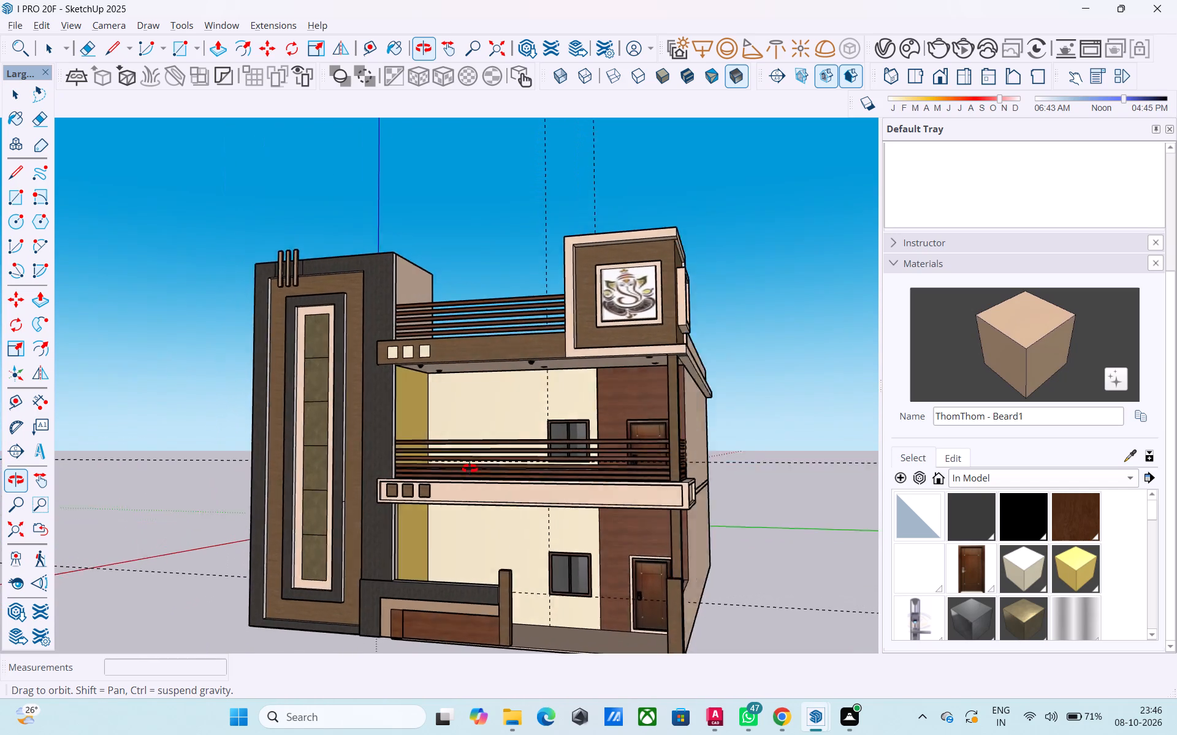
{"action": "middle_click_drag", "start_coordinate": [470, 469], "coordinate": [427, 477]}
Save the house model.
{"action": "key", "text": "ctrl+s"}
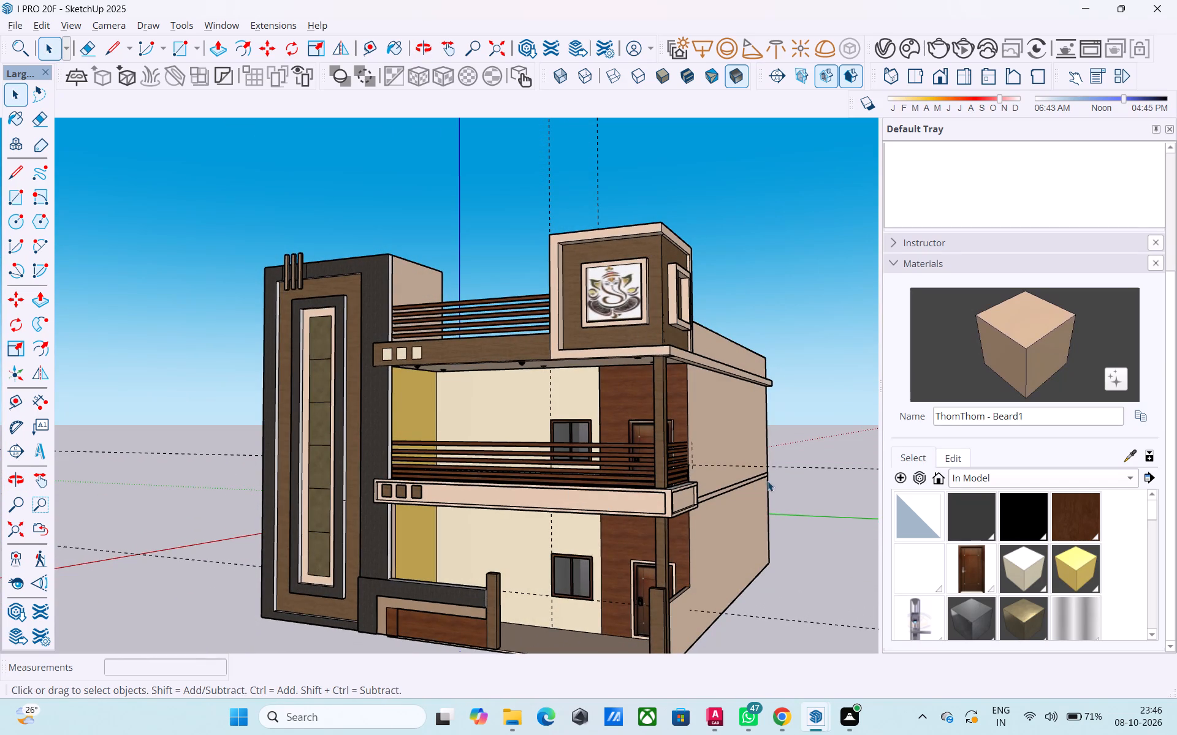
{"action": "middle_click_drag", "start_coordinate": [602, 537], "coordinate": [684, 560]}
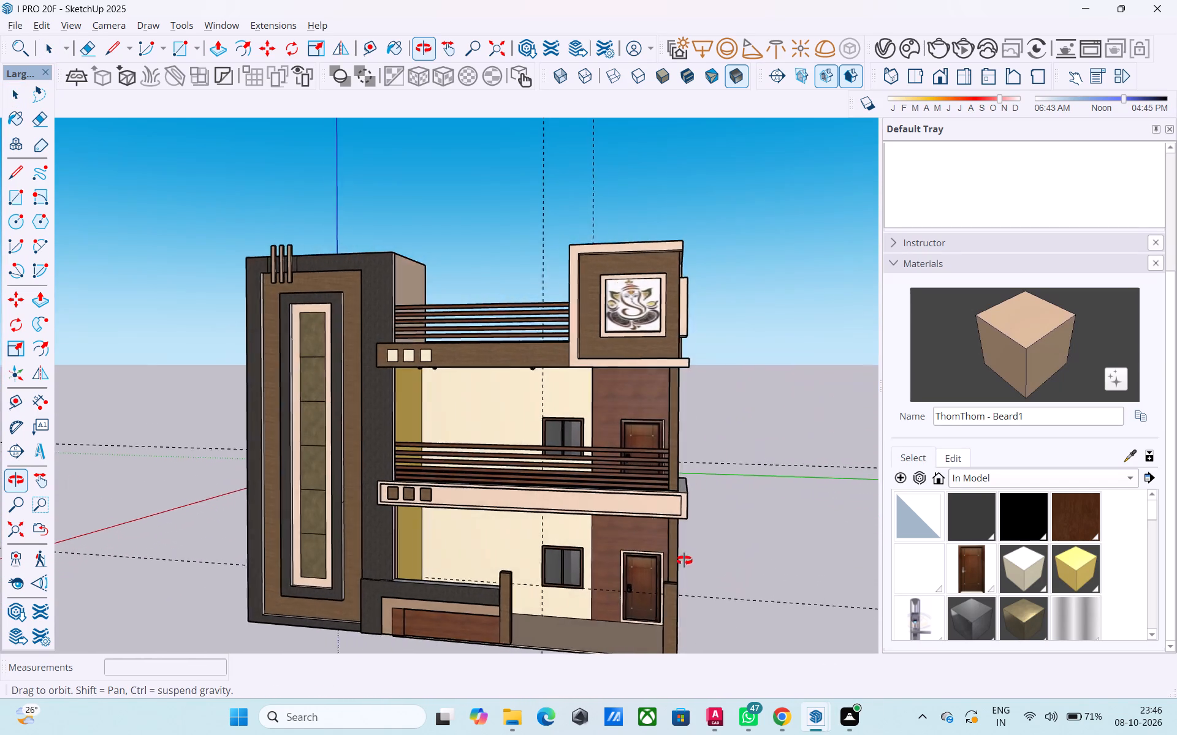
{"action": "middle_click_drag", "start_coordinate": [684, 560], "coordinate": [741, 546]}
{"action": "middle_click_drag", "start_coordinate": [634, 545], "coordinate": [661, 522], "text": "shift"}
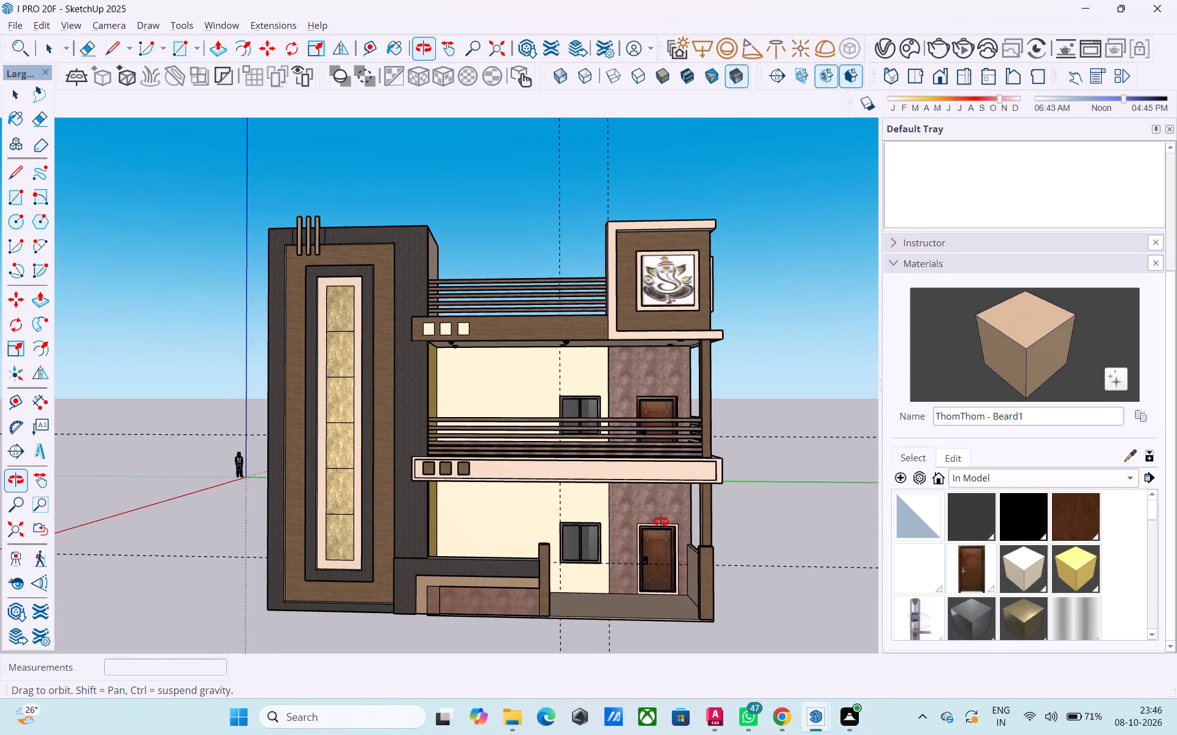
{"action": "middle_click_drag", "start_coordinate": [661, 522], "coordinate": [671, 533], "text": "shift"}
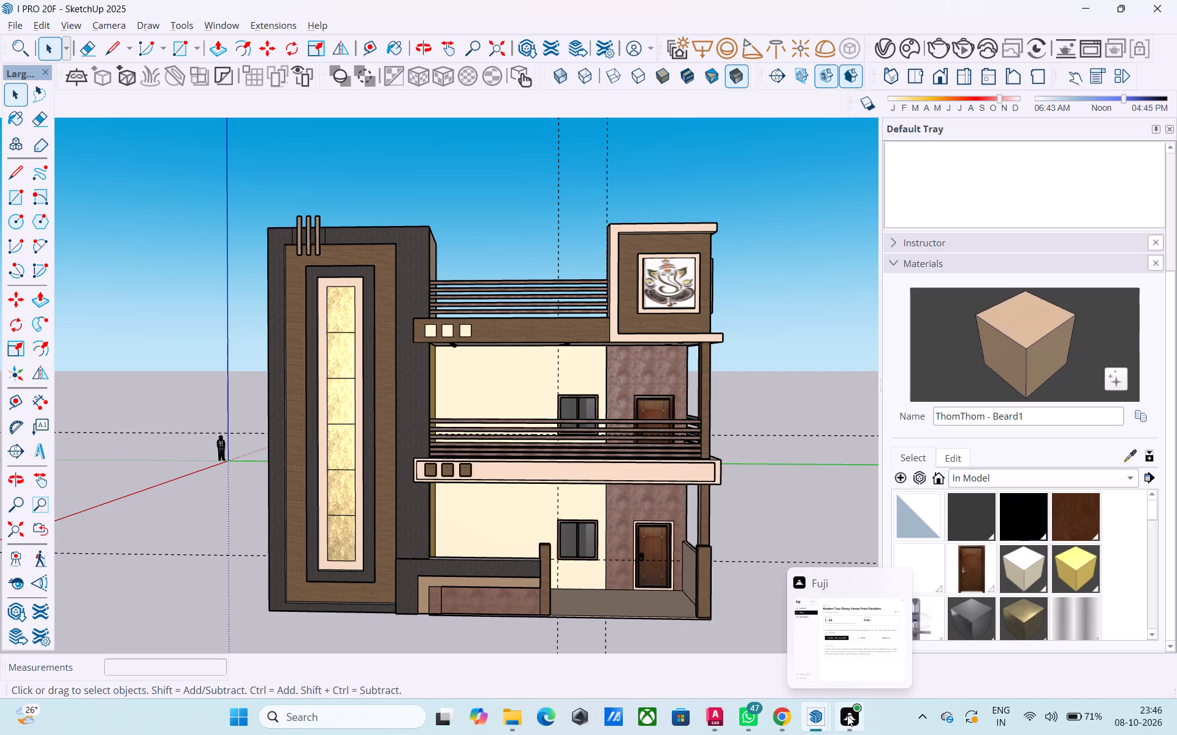